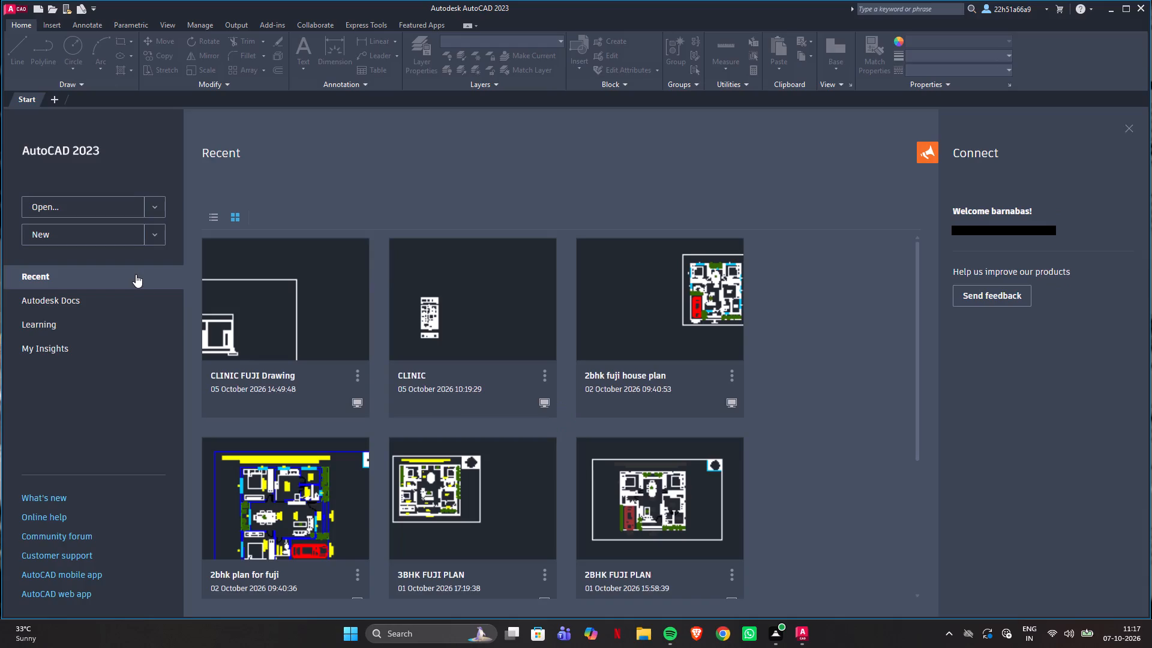
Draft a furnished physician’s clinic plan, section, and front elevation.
Create a new blank drawing.
{"action": "left_click", "coordinate": [81, 233]}
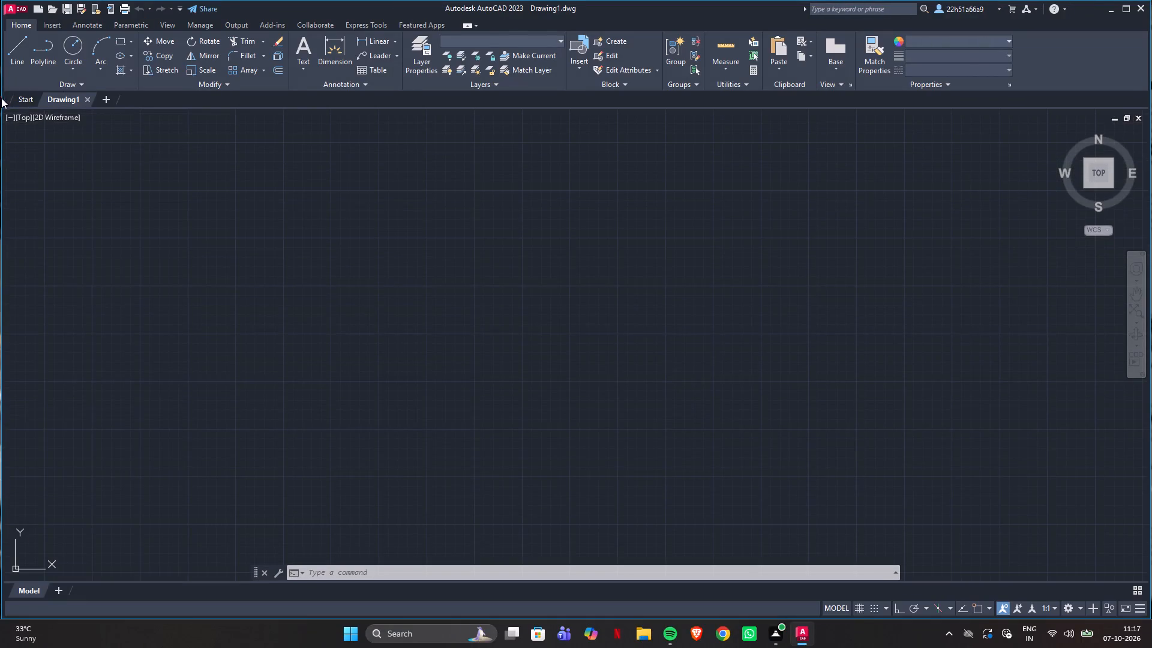
Open the recent file CLINIC FUJI Drawing as a reference and return to the blank Drawing1.
{"action": "left_click", "coordinate": [23, 101]}
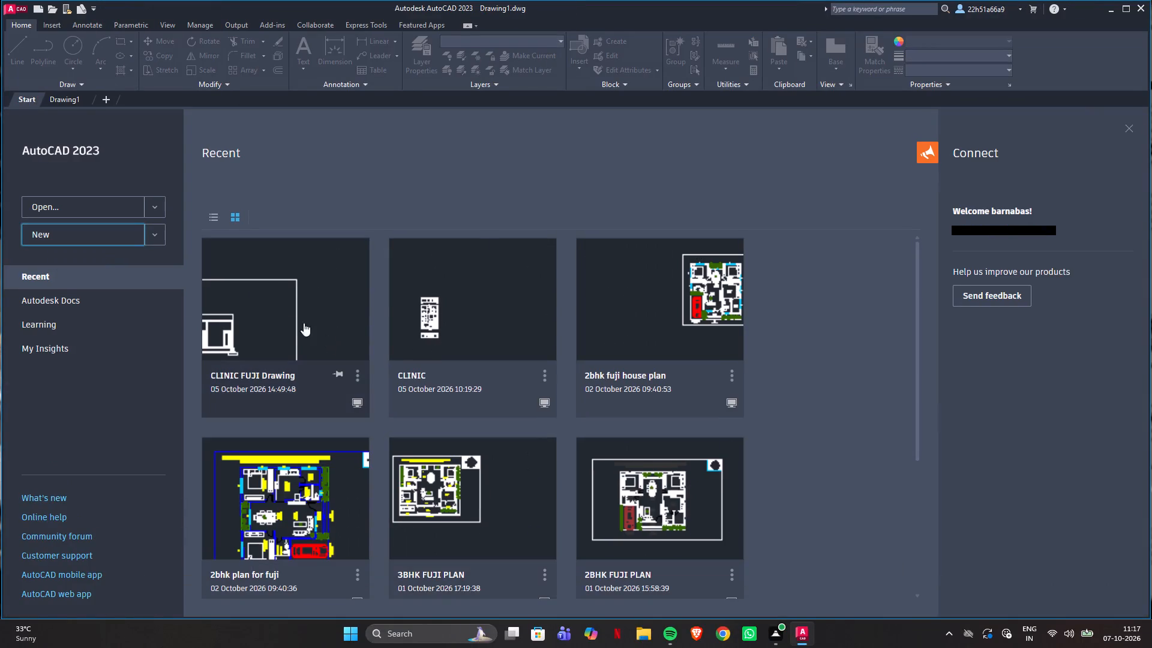
{"action": "double_click", "coordinate": [290, 316]}
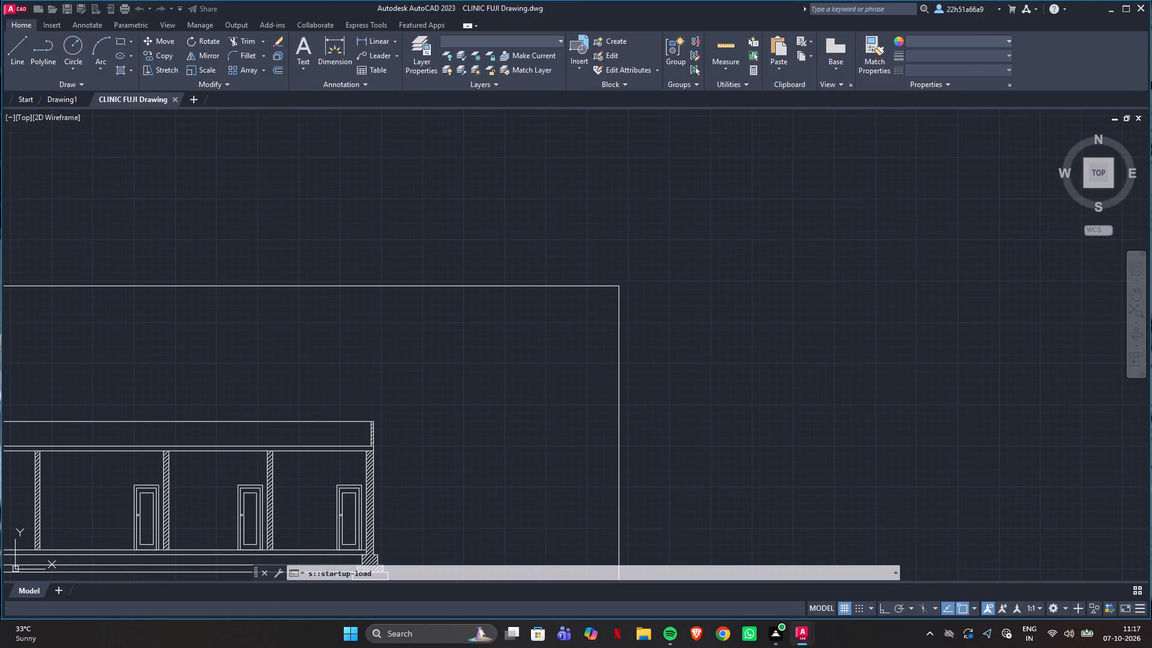
{"action": "left_click", "coordinate": [53, 101]}
{"action": "scroll", "coordinate": [382, 380], "scroll_direction": "down", "scroll_amount": 2}
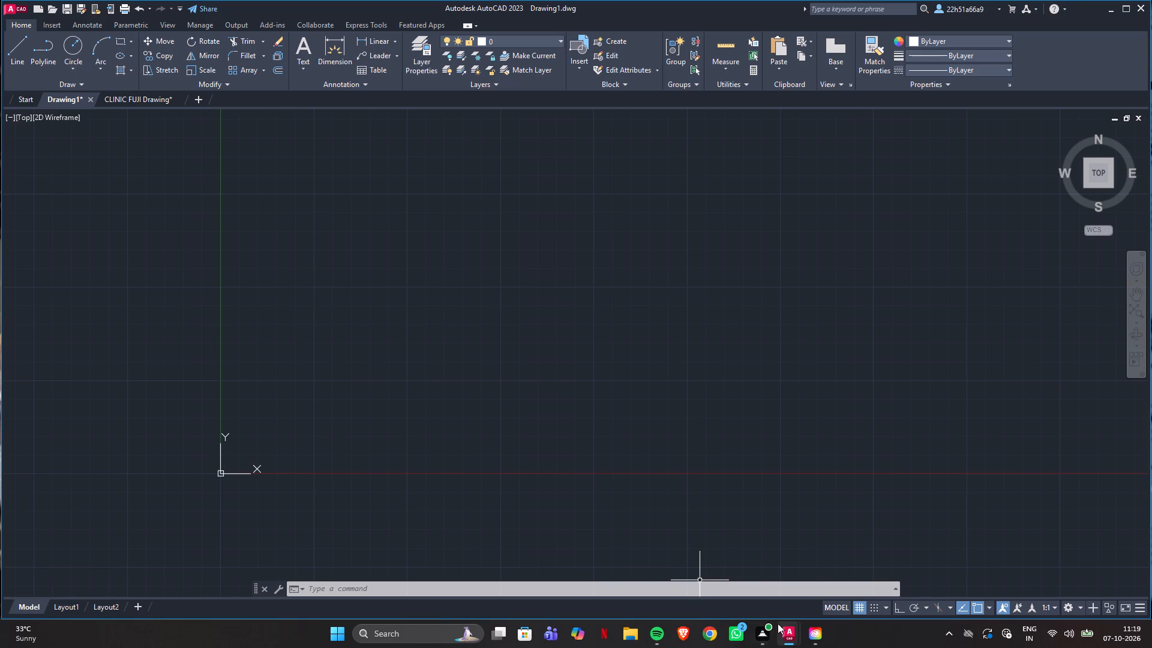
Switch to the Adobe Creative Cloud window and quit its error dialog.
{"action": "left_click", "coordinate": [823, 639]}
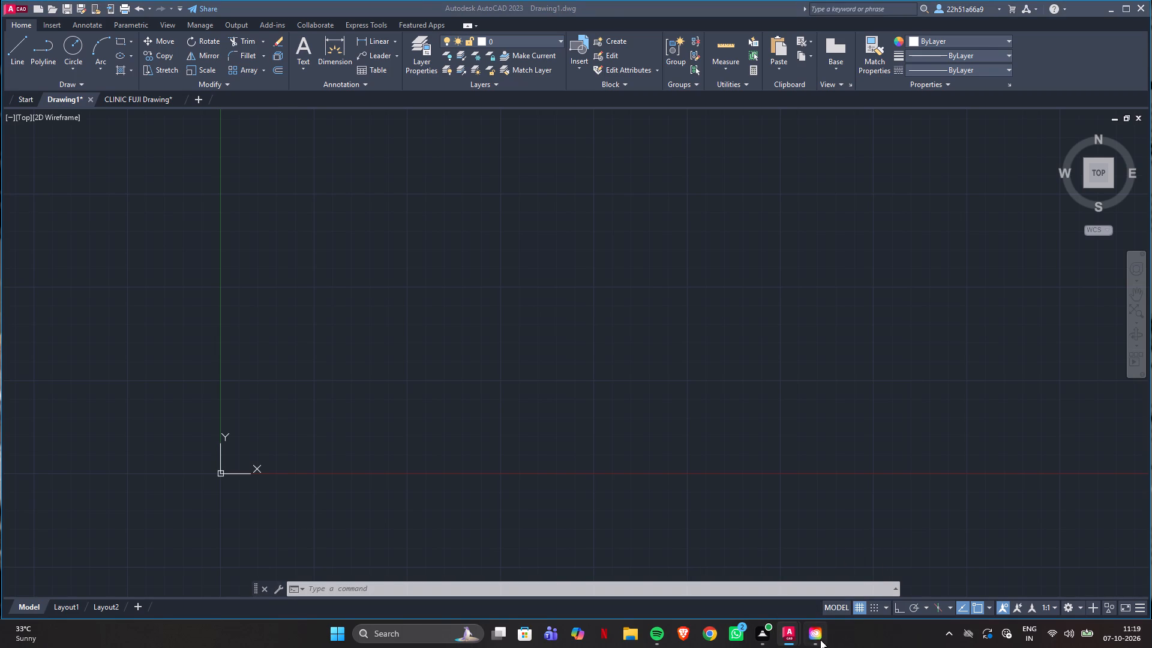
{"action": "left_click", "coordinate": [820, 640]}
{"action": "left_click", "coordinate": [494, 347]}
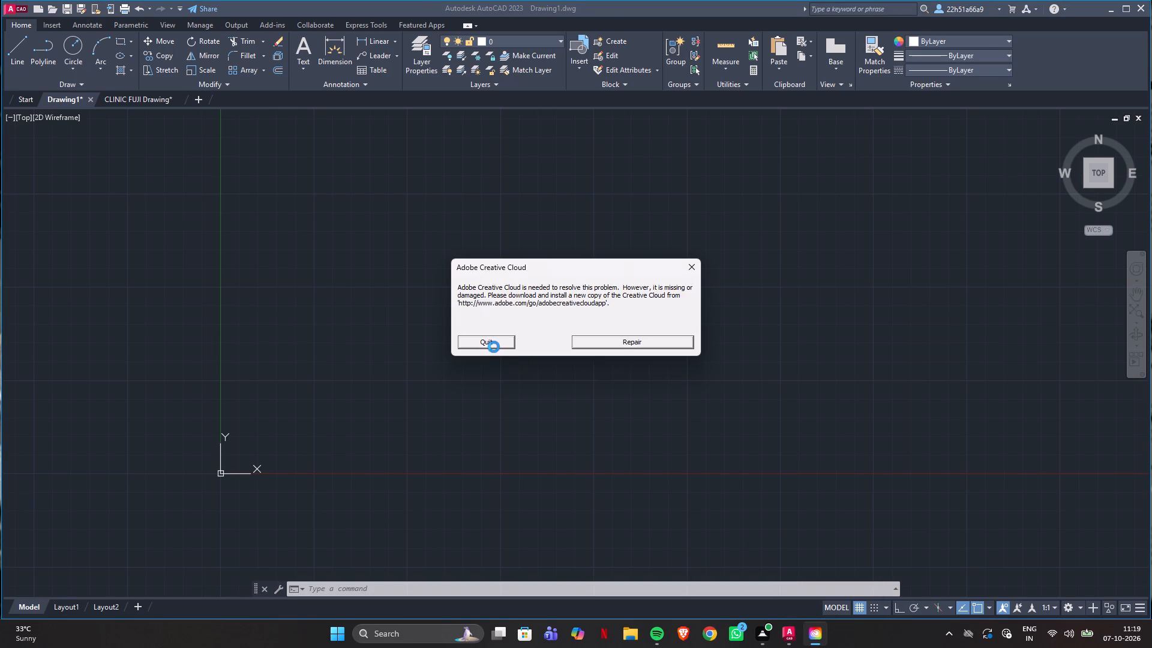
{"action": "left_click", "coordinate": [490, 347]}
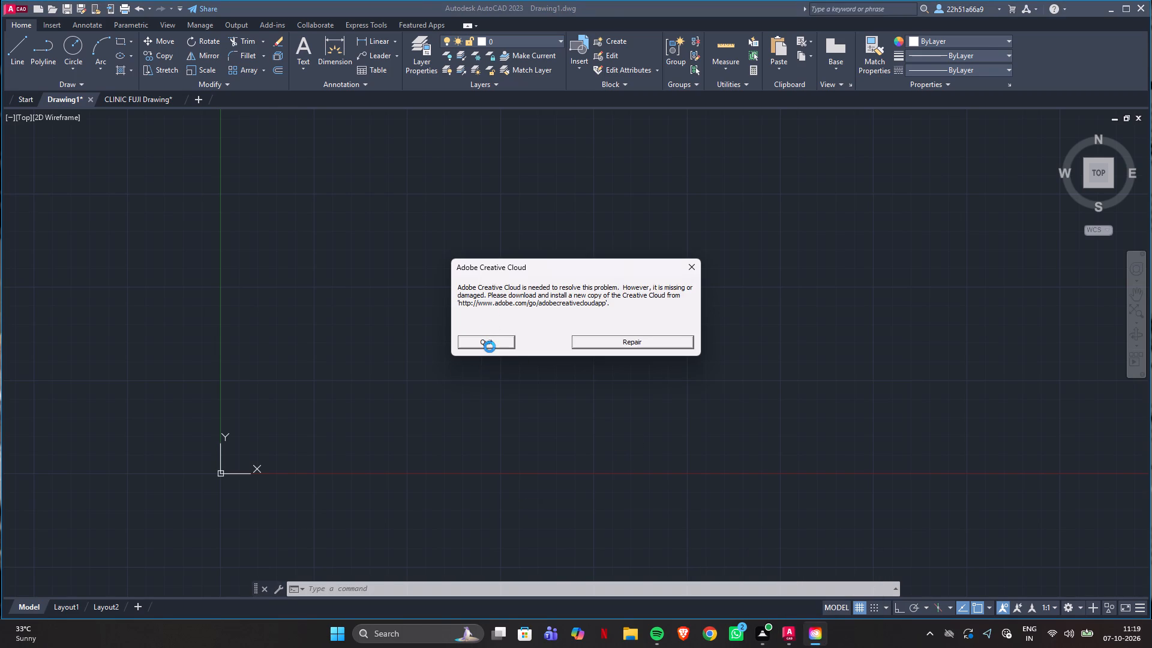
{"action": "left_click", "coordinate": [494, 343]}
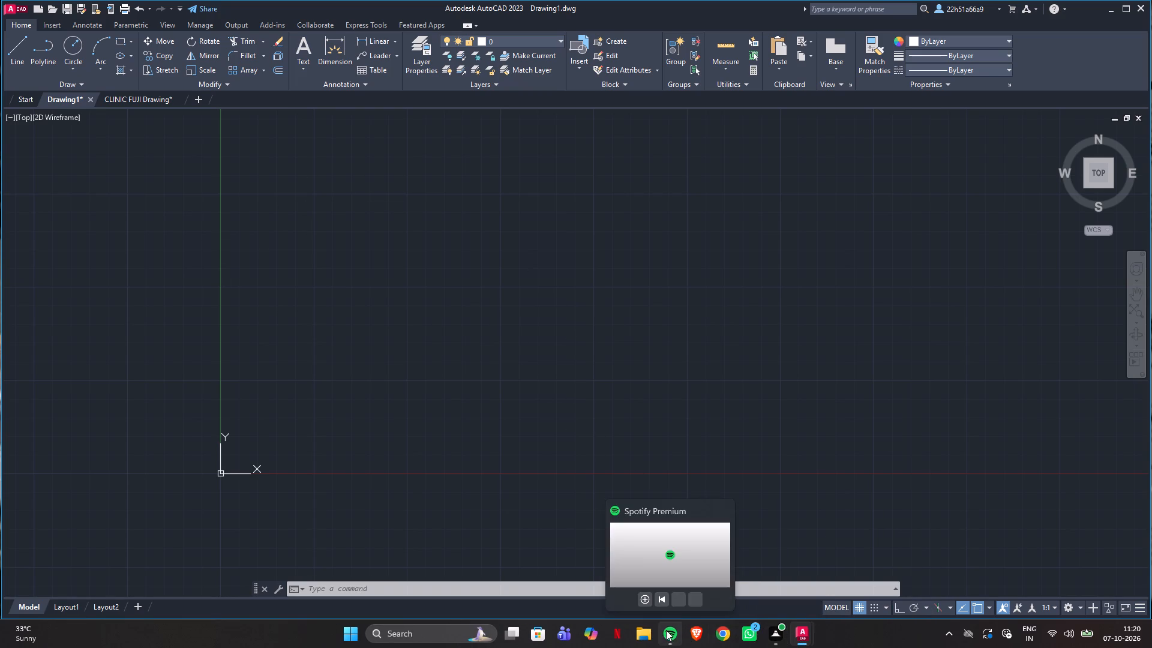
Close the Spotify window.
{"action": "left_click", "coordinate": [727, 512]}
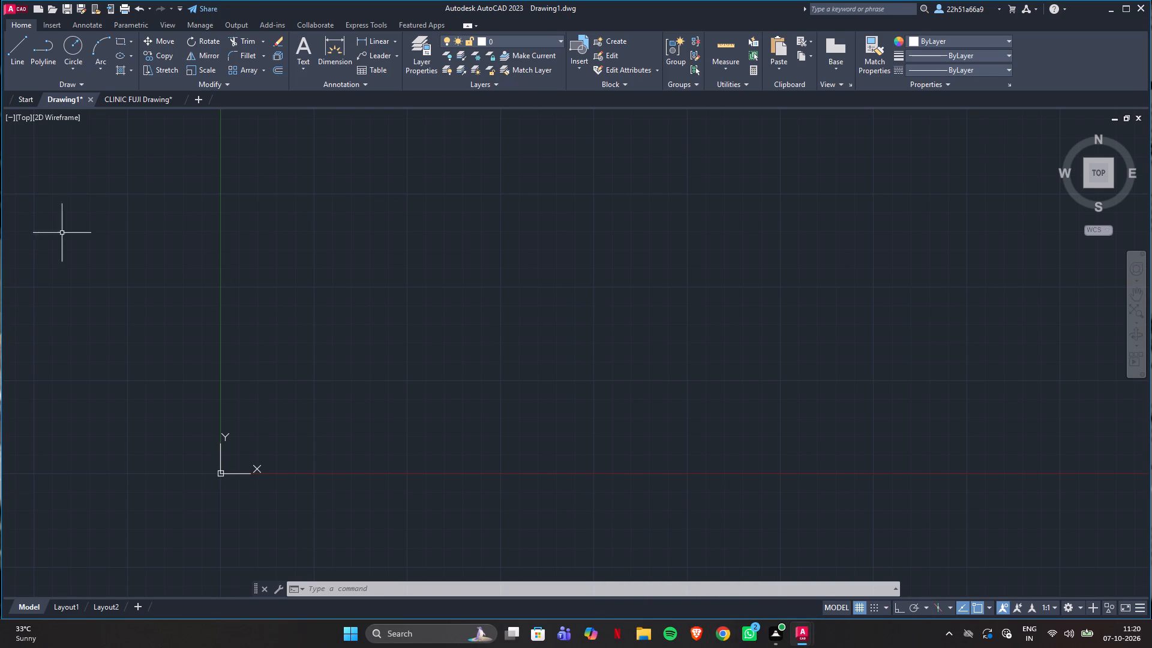
Measure the outer walls and rooms of the floor plan in CLINIC FUJI Drawing with quick measuring.
{"action": "left_click", "coordinate": [130, 98]}
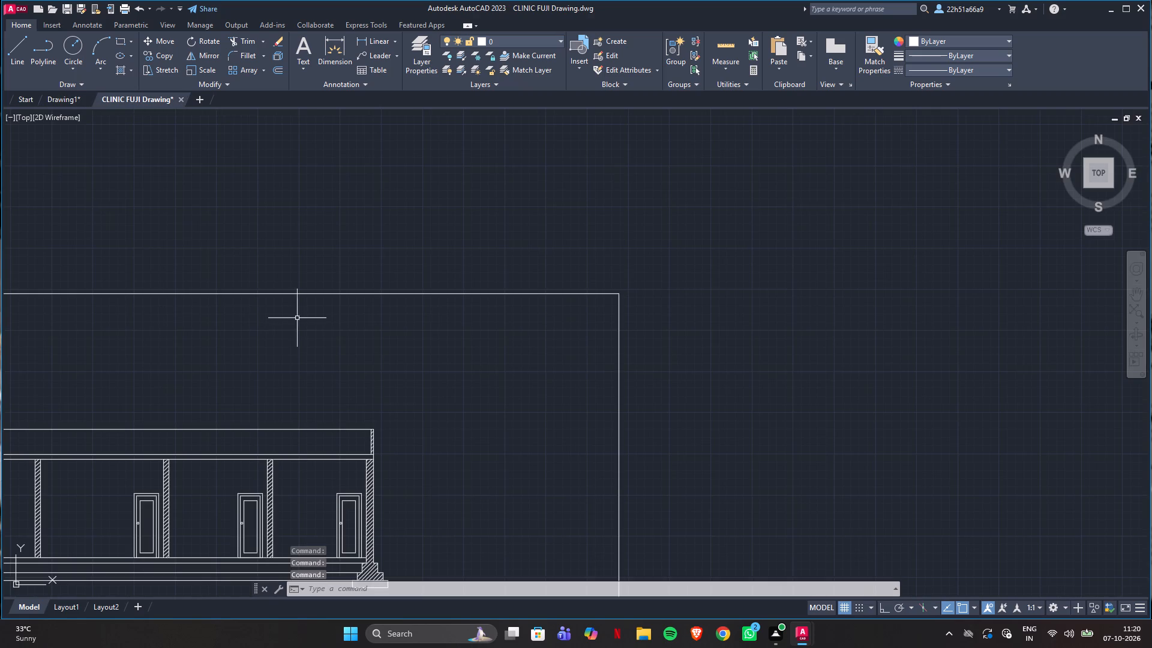
{"action": "scroll", "coordinate": [490, 262], "scroll_direction": "down", "scroll_amount": 3}
{"action": "scroll", "coordinate": [404, 398], "scroll_direction": "up", "scroll_amount": 3}
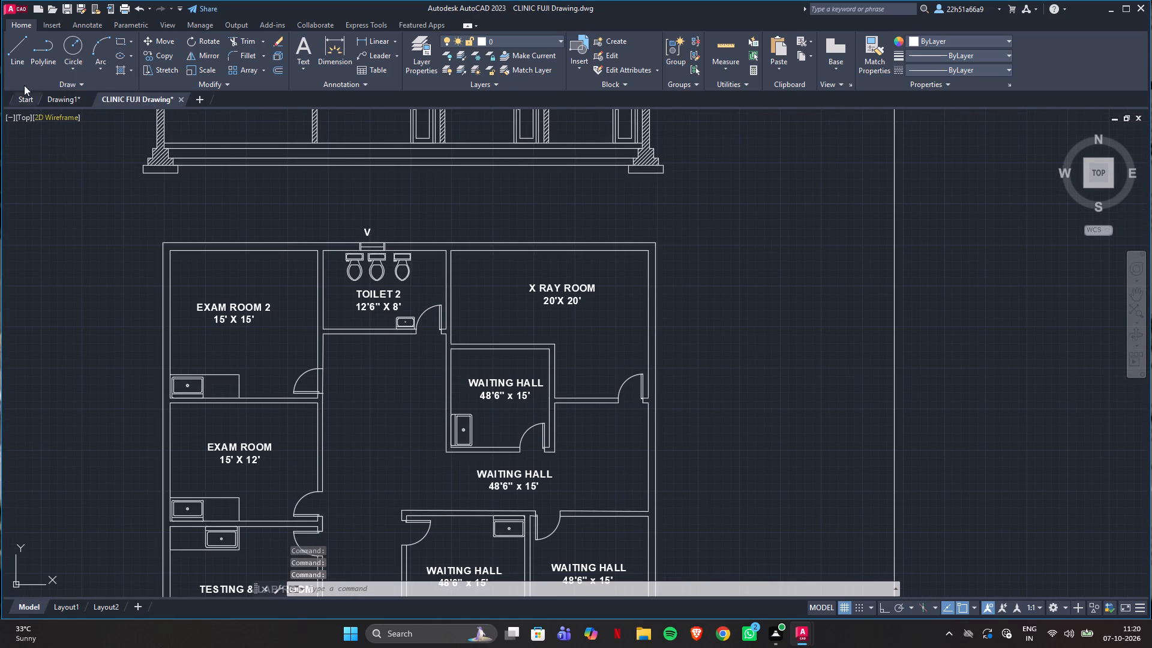
{"action": "left_click", "coordinate": [733, 46]}
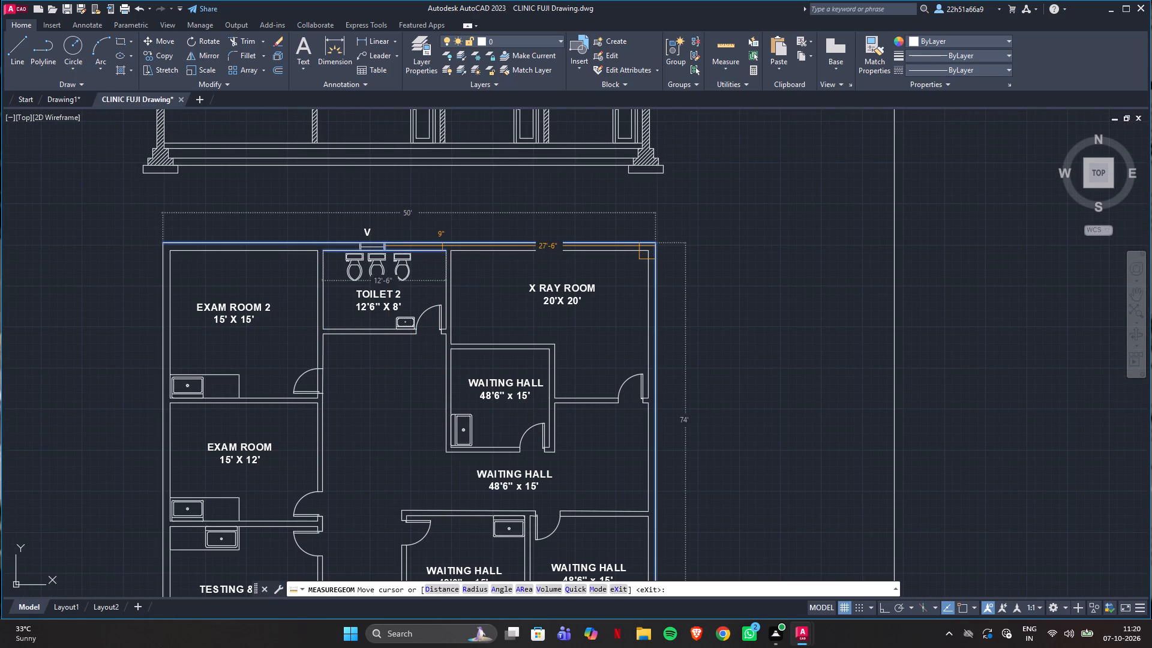
{"action": "scroll", "coordinate": [442, 246], "scroll_direction": "up", "scroll_amount": 2}
{"action": "scroll", "coordinate": [442, 246], "scroll_direction": "down", "scroll_amount": 2}
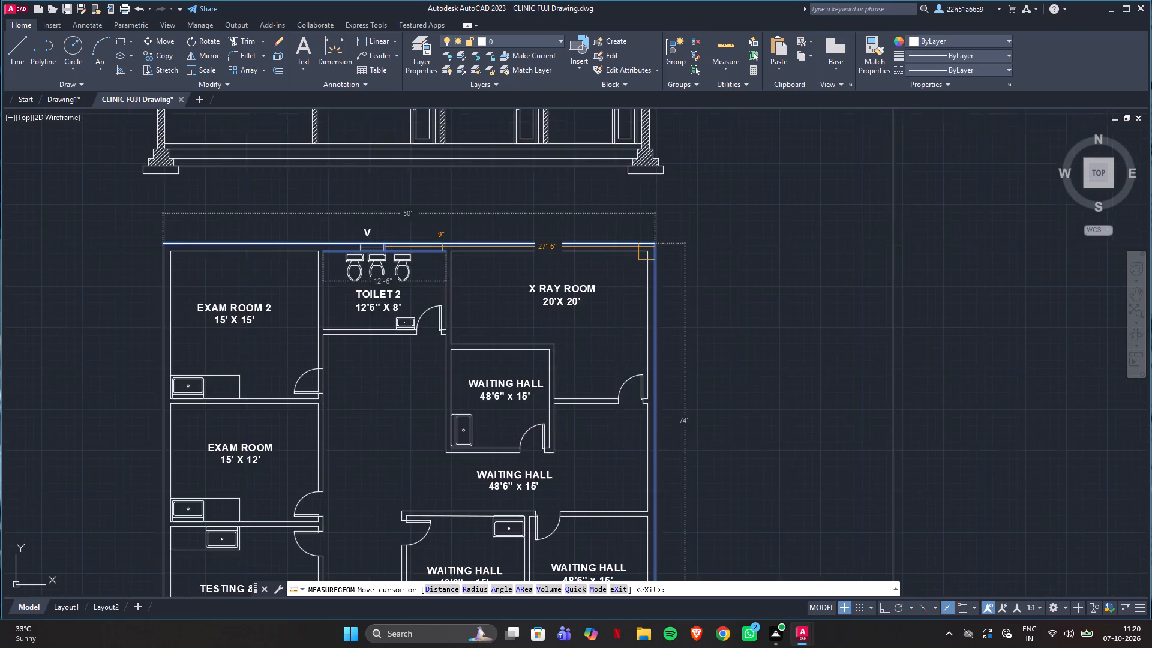
{"action": "scroll", "coordinate": [443, 247], "scroll_direction": "down", "scroll_amount": 3}
{"action": "scroll", "coordinate": [416, 437], "scroll_direction": "up", "scroll_amount": 4}
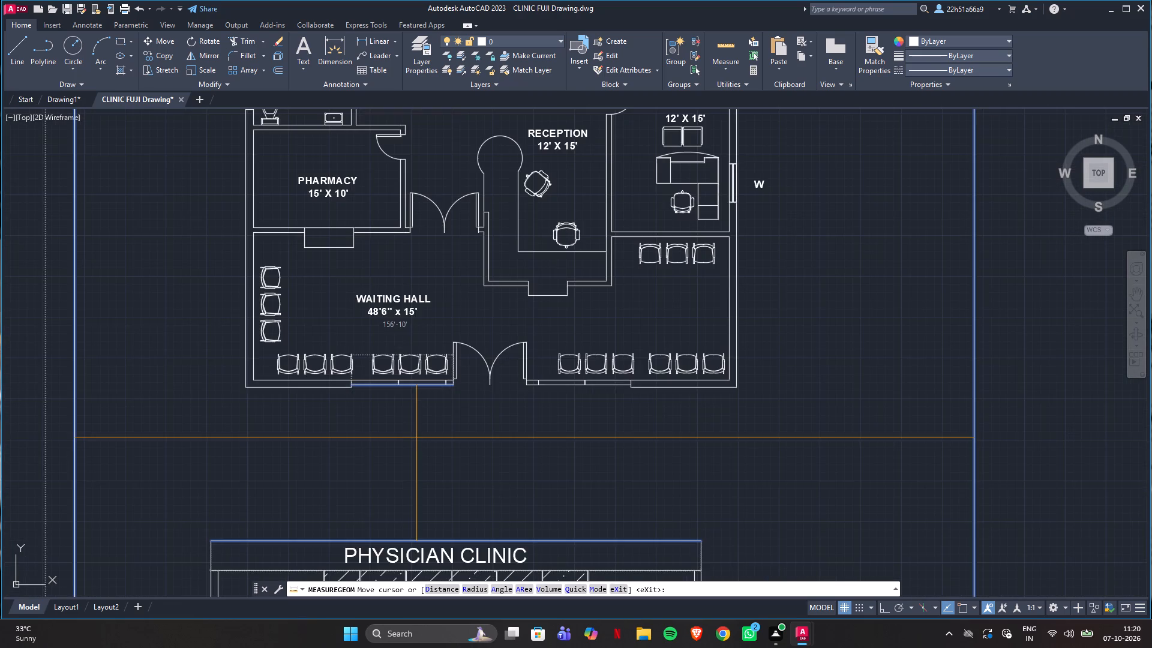
{"action": "scroll", "coordinate": [471, 440], "scroll_direction": "down", "scroll_amount": 4}
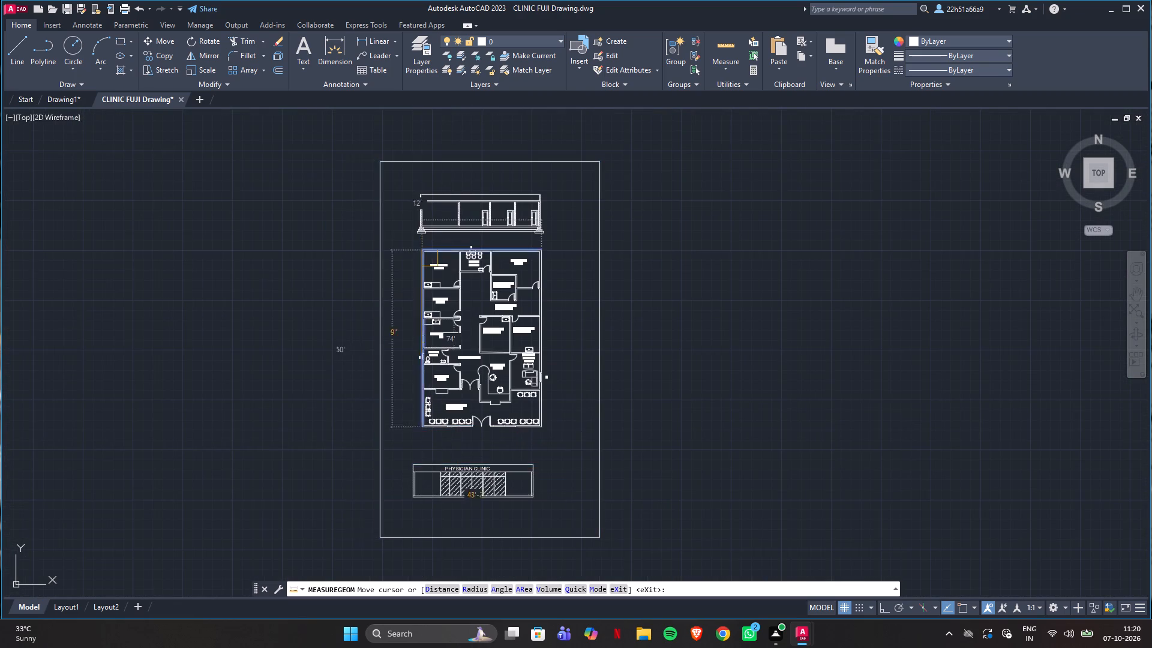
{"action": "scroll", "coordinate": [423, 310], "scroll_direction": "up", "scroll_amount": 2}
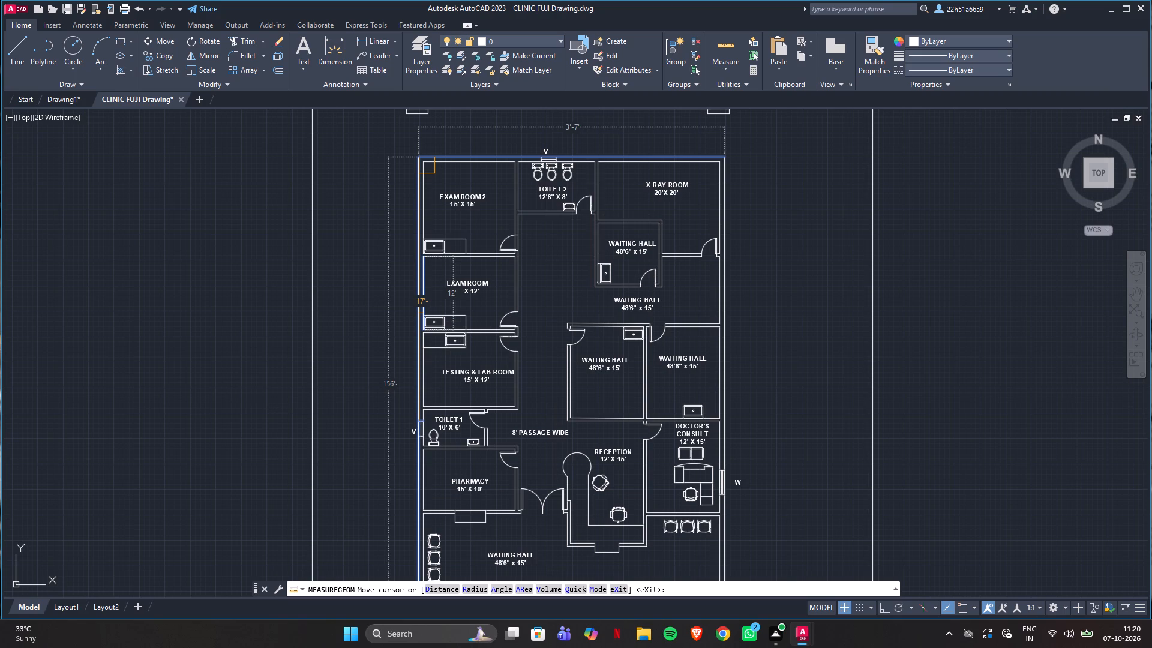
{"action": "scroll", "coordinate": [419, 313], "scroll_direction": "down", "scroll_amount": 2}
{"action": "scroll", "coordinate": [419, 313], "scroll_direction": "up", "scroll_amount": 1}
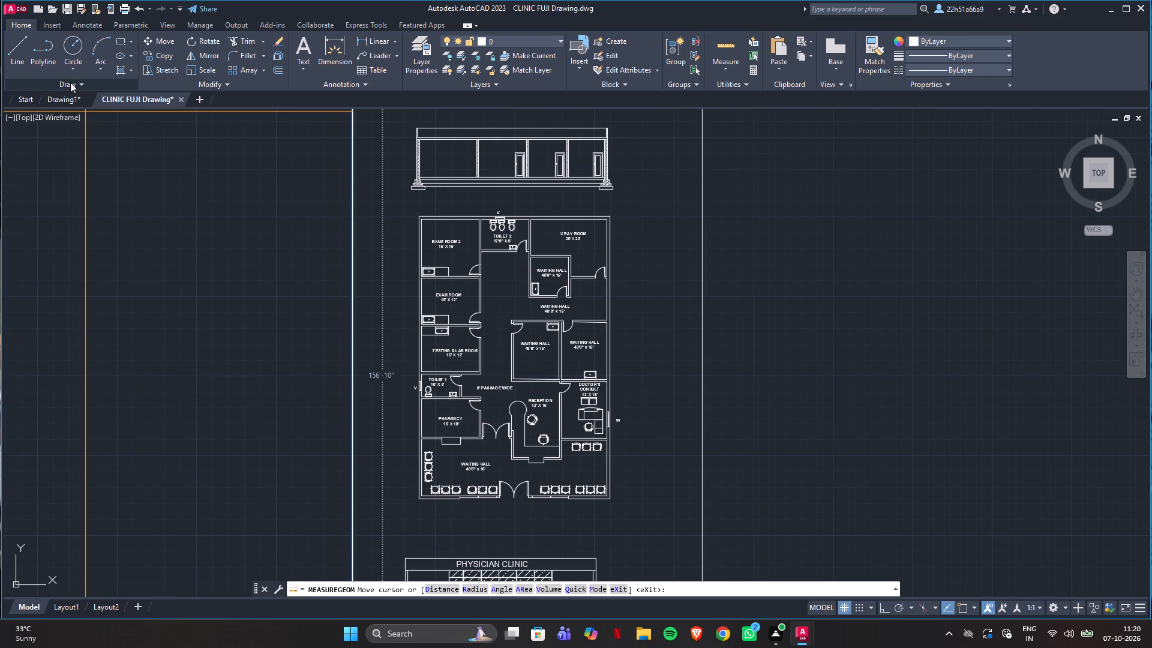
Leave the measuring and switch back to the blank Drawing1.
{"action": "left_click", "coordinate": [52, 100]}
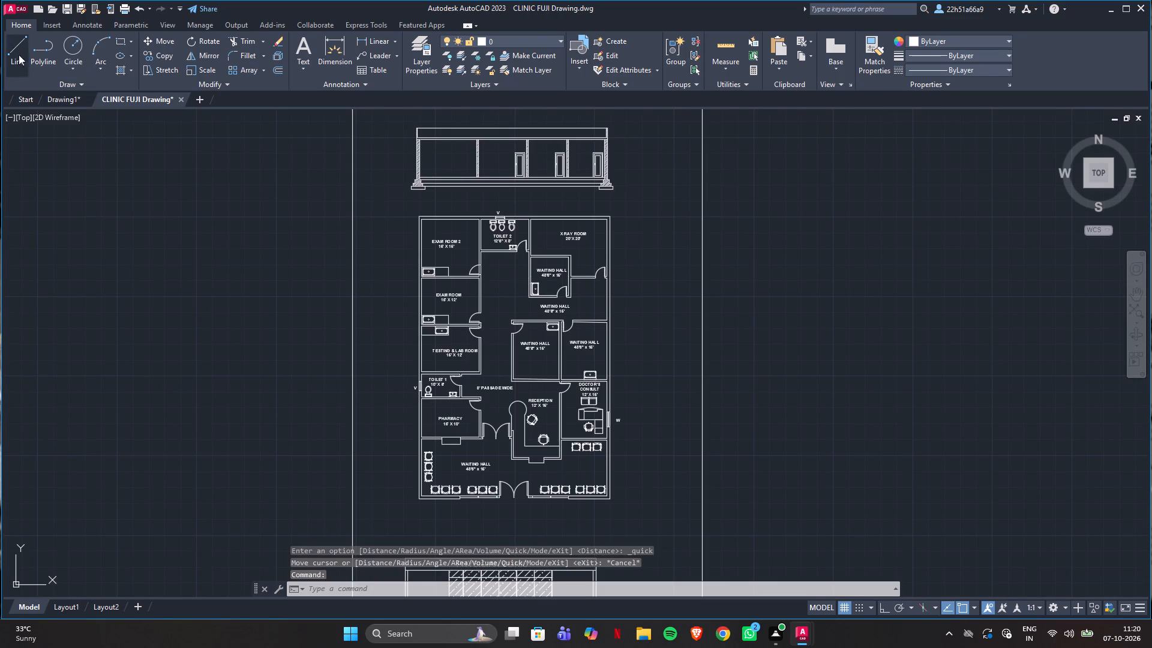
{"action": "left_click", "coordinate": [58, 95]}
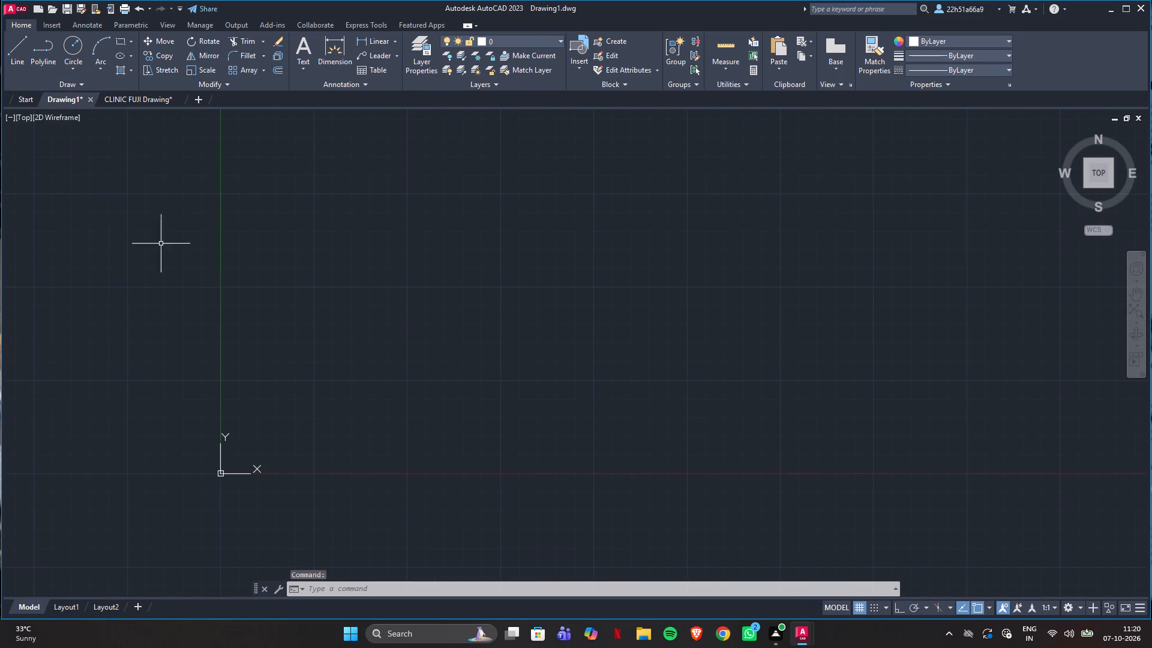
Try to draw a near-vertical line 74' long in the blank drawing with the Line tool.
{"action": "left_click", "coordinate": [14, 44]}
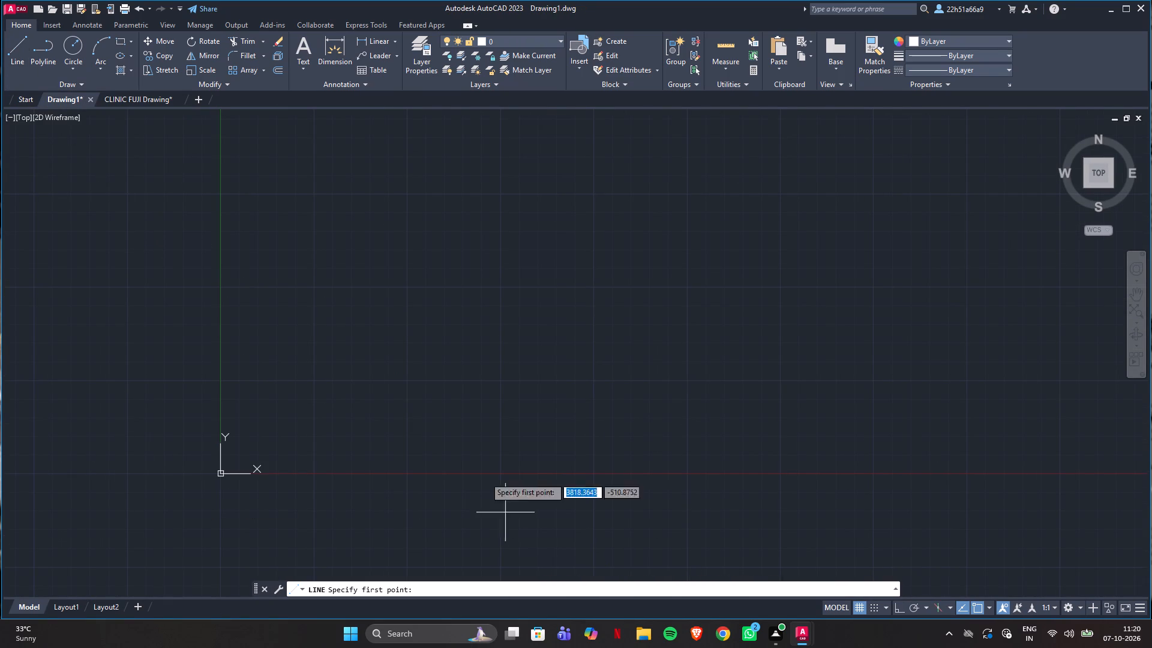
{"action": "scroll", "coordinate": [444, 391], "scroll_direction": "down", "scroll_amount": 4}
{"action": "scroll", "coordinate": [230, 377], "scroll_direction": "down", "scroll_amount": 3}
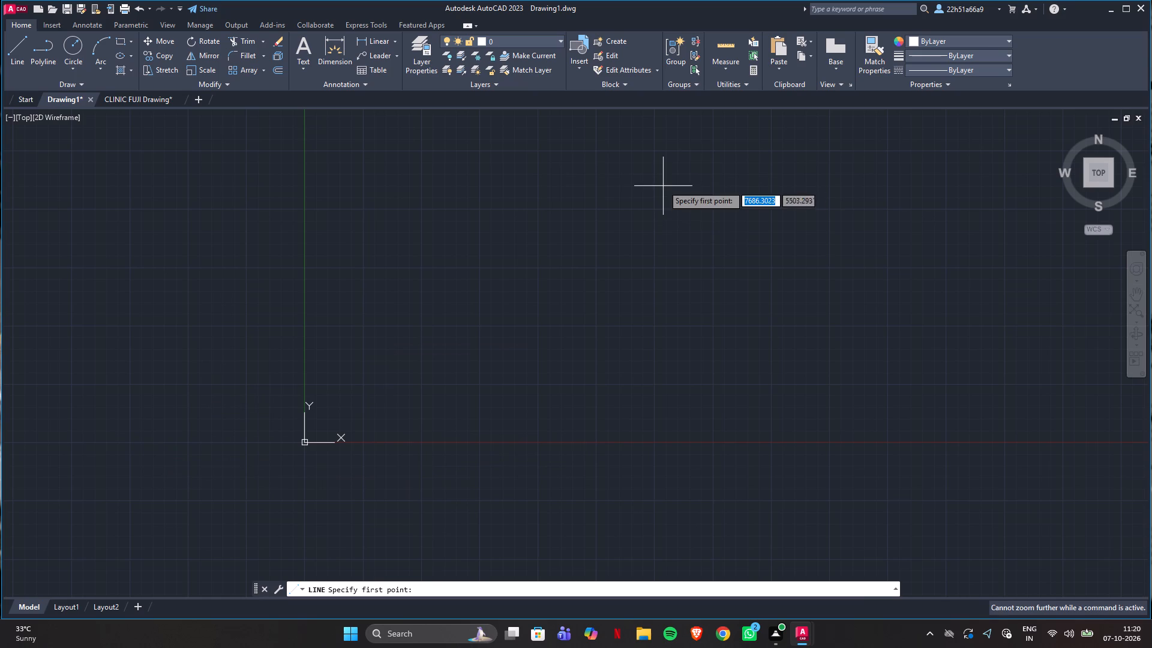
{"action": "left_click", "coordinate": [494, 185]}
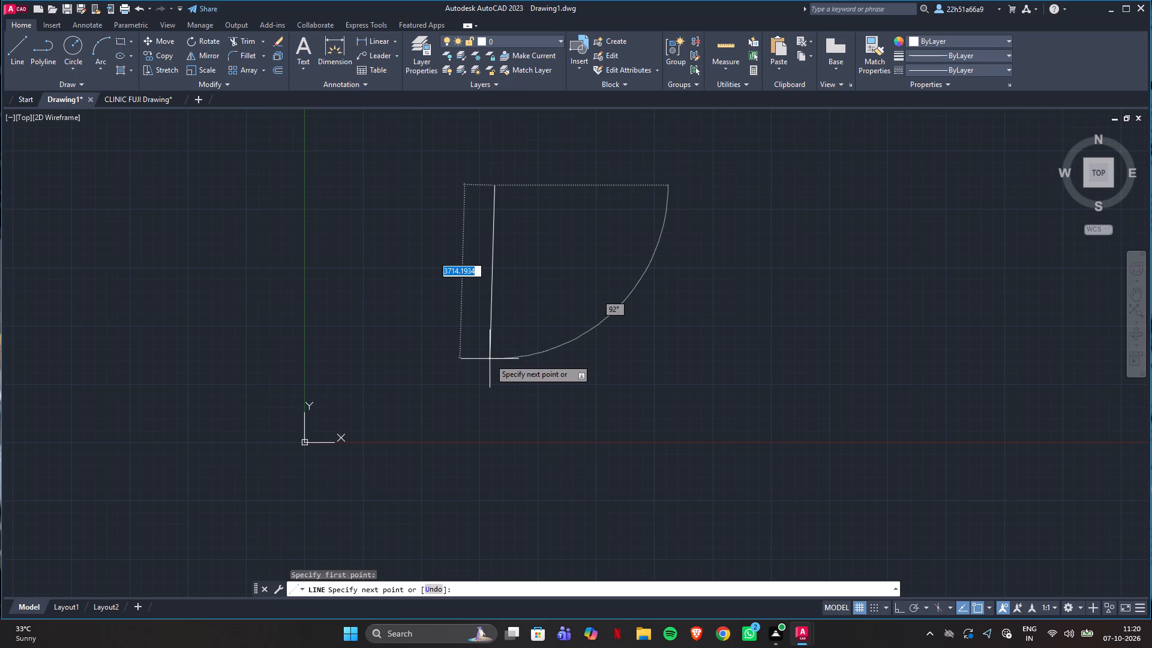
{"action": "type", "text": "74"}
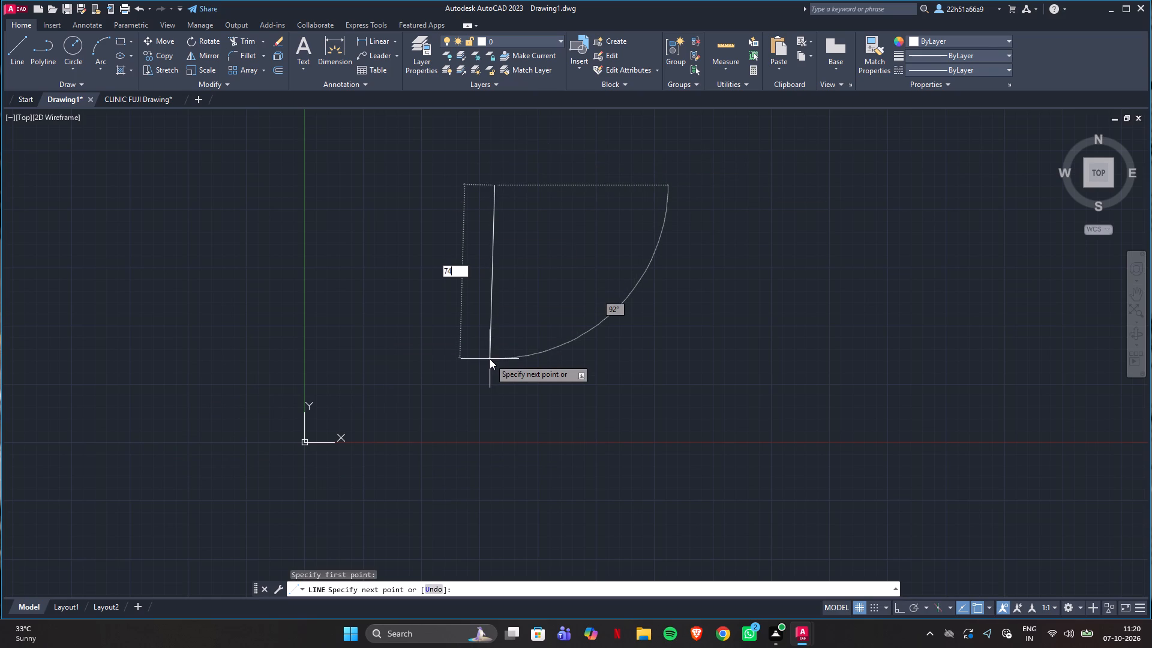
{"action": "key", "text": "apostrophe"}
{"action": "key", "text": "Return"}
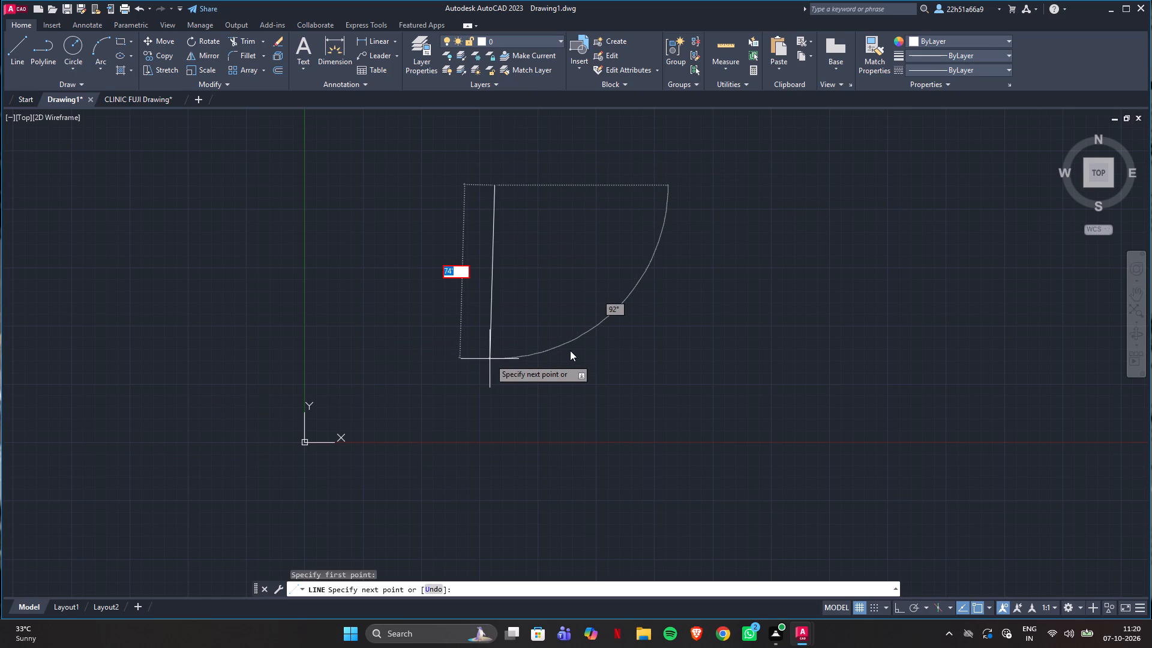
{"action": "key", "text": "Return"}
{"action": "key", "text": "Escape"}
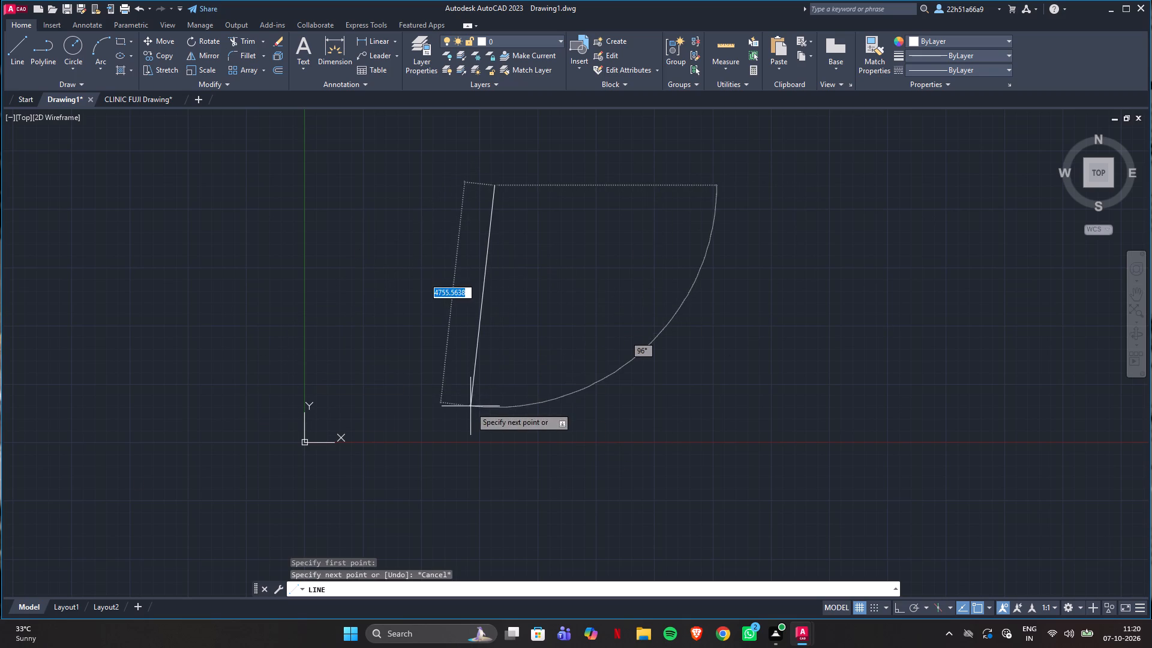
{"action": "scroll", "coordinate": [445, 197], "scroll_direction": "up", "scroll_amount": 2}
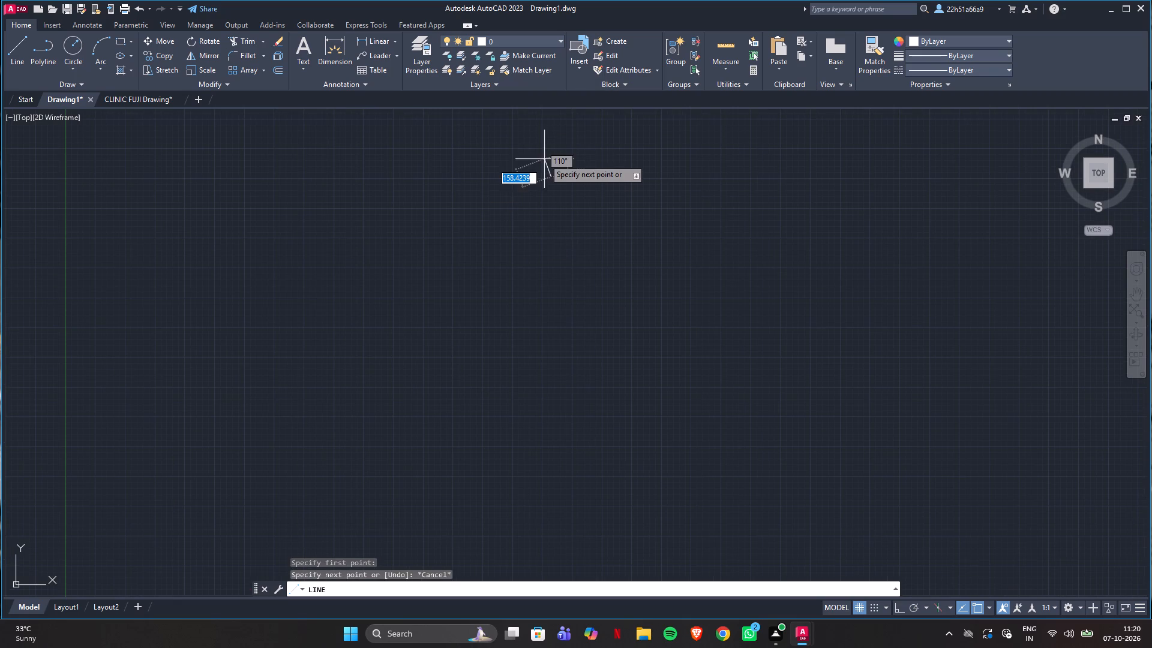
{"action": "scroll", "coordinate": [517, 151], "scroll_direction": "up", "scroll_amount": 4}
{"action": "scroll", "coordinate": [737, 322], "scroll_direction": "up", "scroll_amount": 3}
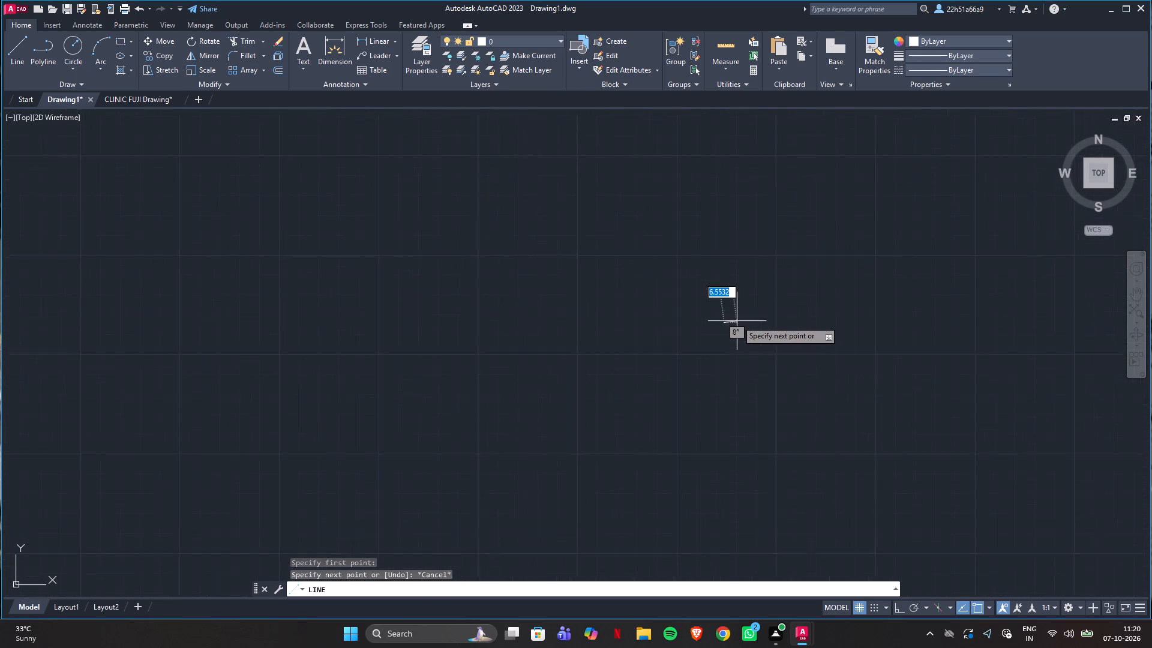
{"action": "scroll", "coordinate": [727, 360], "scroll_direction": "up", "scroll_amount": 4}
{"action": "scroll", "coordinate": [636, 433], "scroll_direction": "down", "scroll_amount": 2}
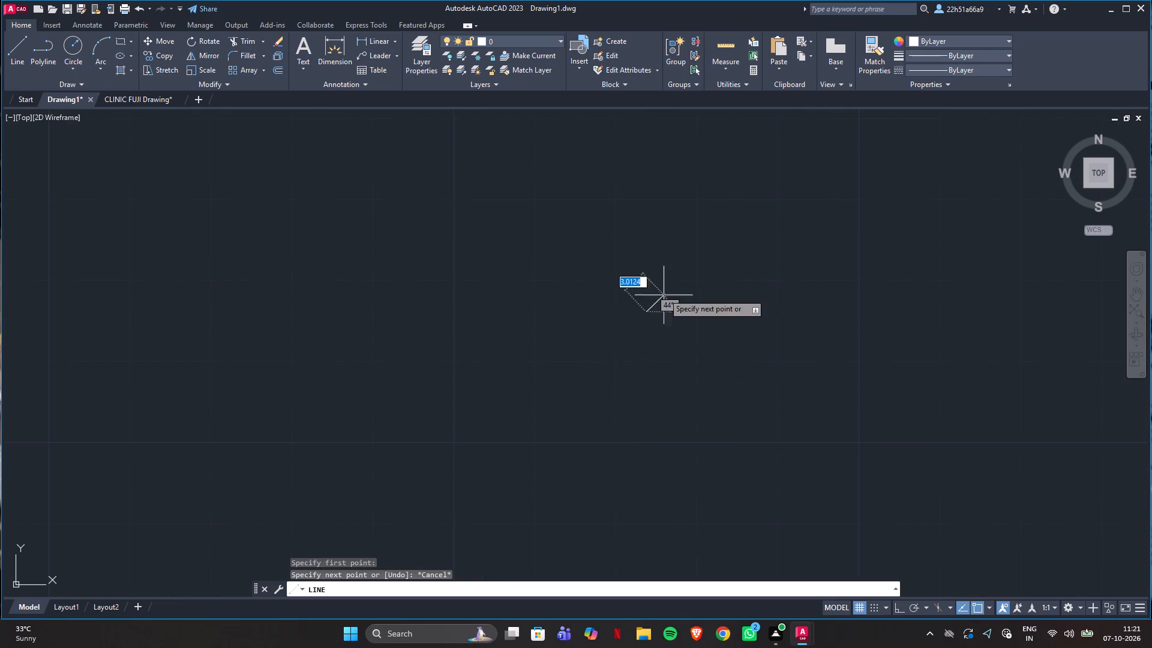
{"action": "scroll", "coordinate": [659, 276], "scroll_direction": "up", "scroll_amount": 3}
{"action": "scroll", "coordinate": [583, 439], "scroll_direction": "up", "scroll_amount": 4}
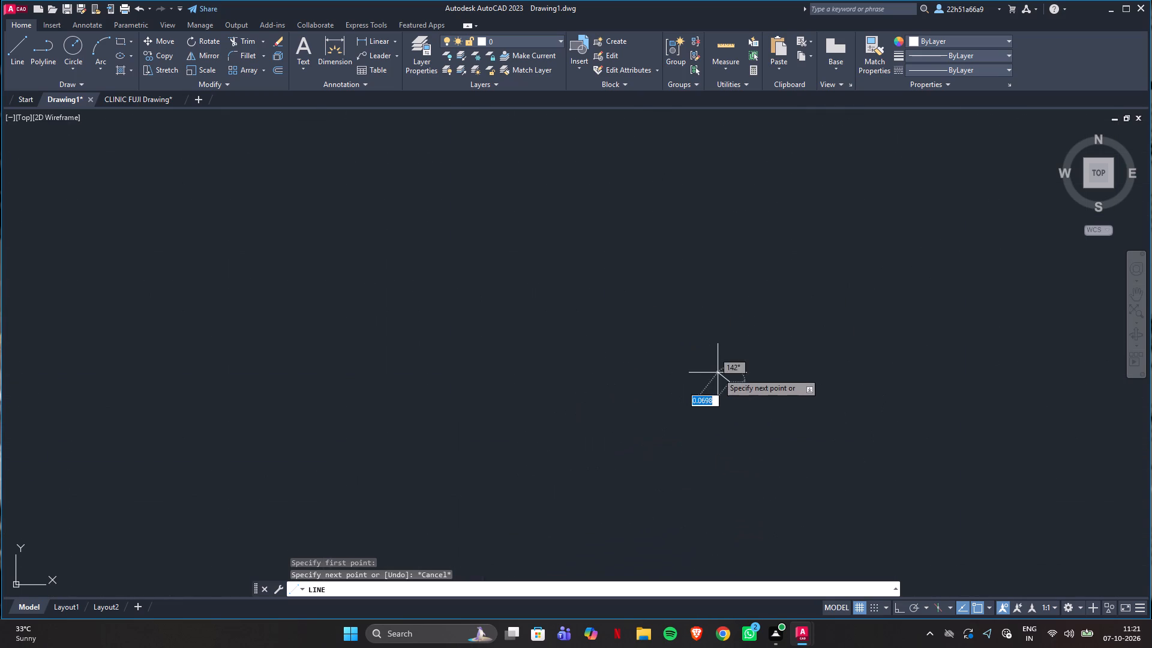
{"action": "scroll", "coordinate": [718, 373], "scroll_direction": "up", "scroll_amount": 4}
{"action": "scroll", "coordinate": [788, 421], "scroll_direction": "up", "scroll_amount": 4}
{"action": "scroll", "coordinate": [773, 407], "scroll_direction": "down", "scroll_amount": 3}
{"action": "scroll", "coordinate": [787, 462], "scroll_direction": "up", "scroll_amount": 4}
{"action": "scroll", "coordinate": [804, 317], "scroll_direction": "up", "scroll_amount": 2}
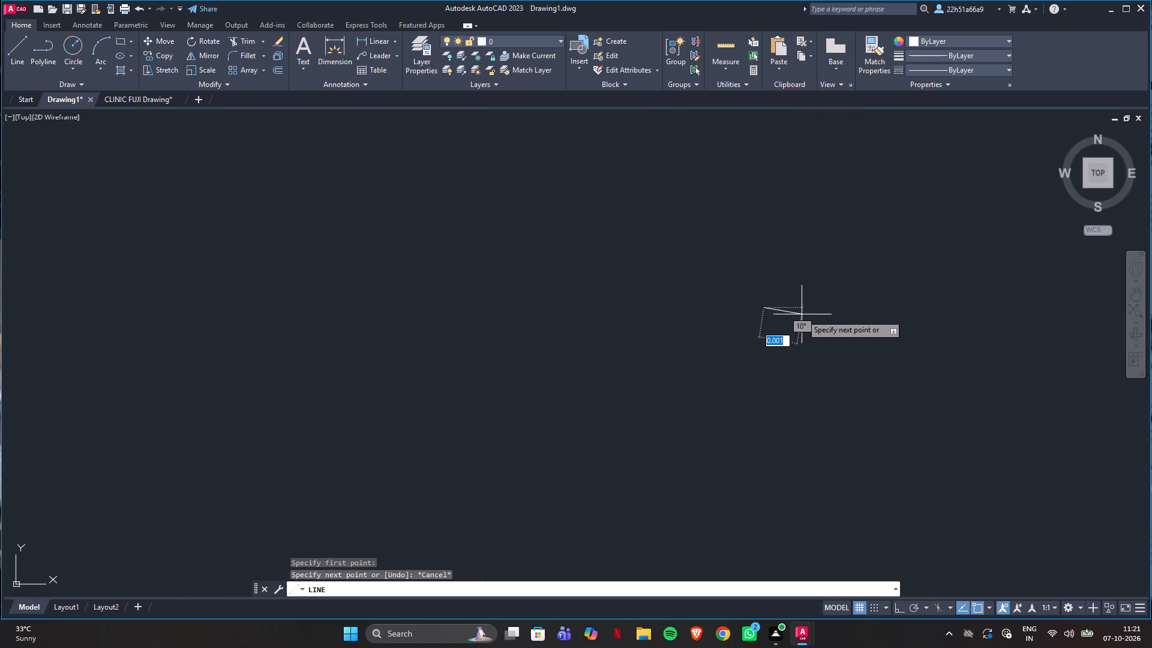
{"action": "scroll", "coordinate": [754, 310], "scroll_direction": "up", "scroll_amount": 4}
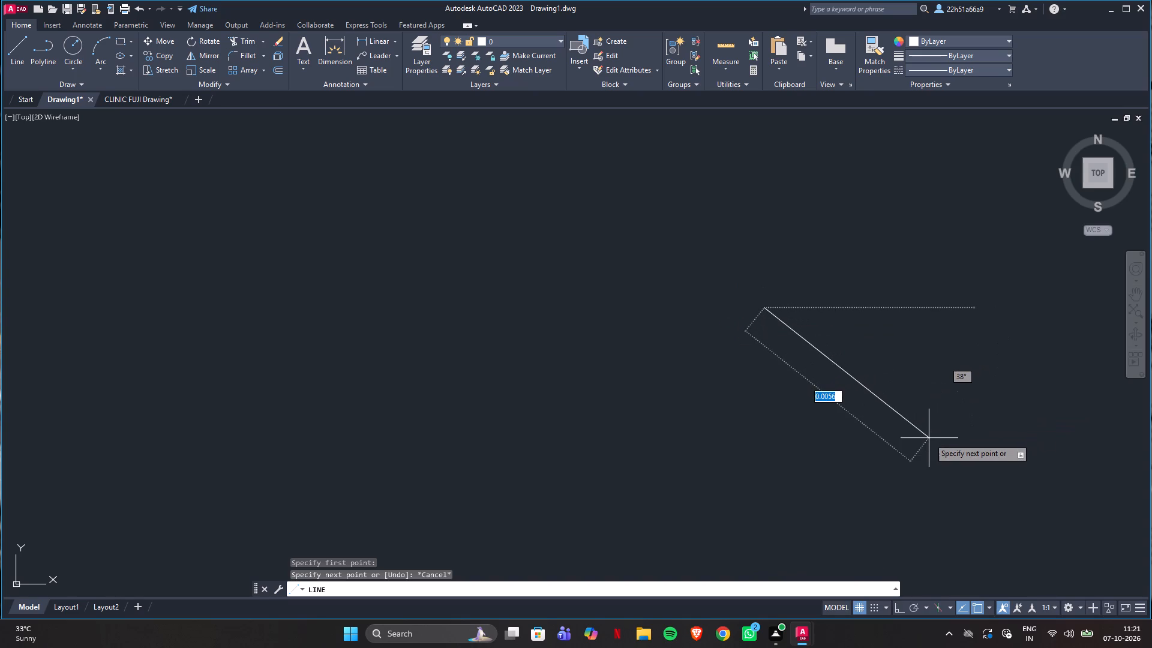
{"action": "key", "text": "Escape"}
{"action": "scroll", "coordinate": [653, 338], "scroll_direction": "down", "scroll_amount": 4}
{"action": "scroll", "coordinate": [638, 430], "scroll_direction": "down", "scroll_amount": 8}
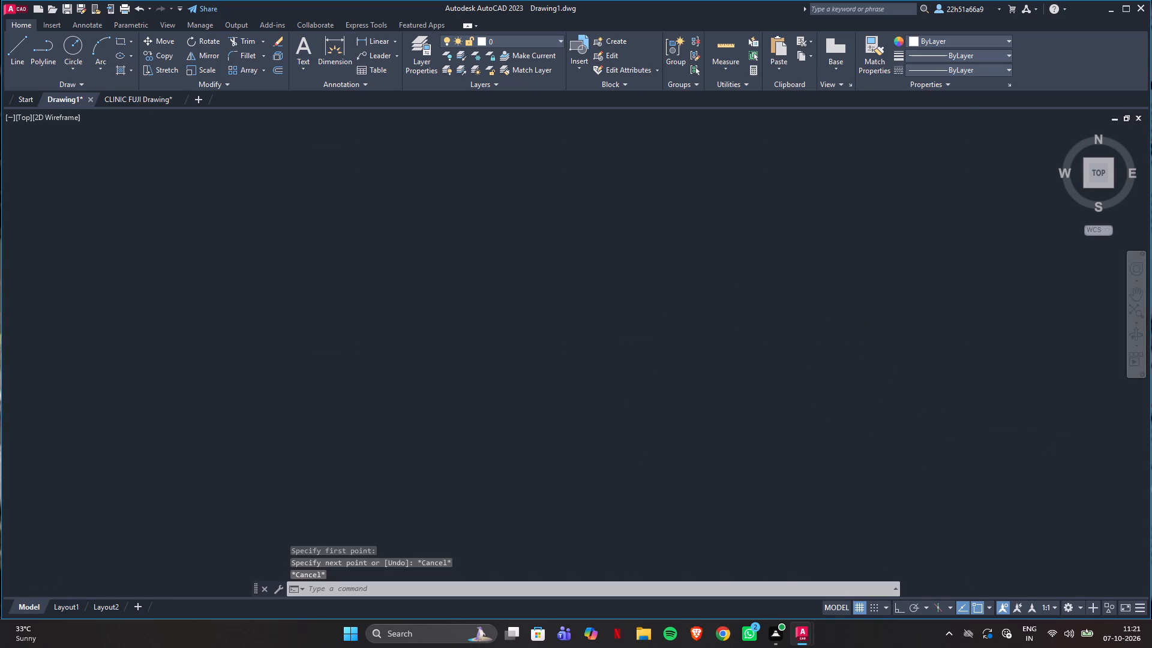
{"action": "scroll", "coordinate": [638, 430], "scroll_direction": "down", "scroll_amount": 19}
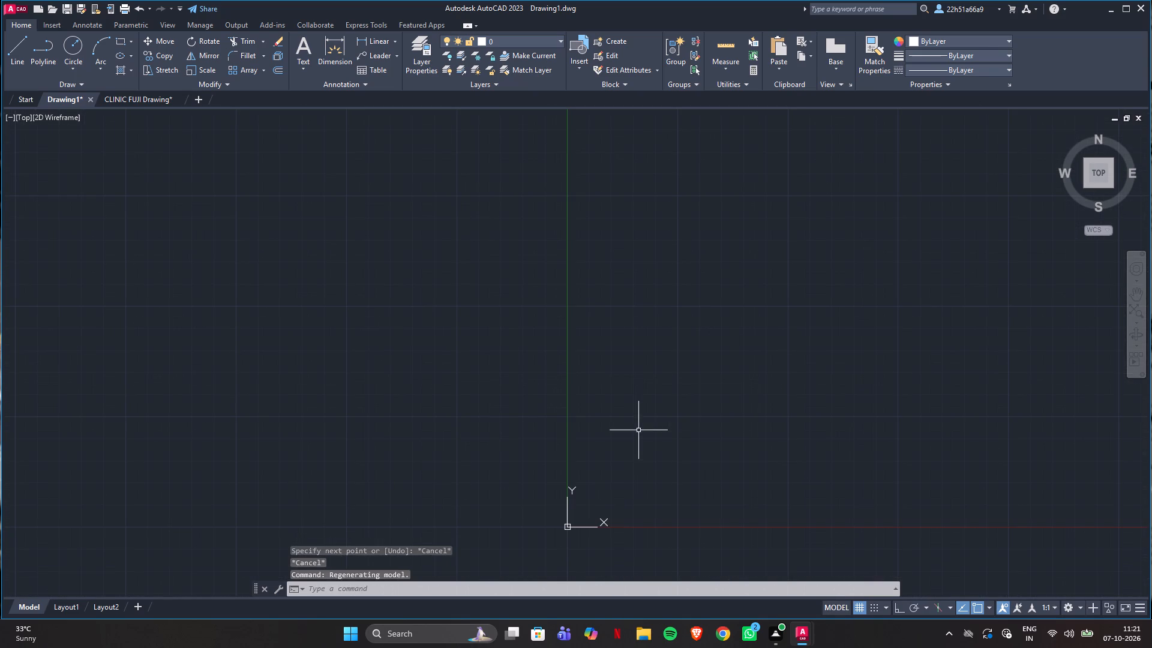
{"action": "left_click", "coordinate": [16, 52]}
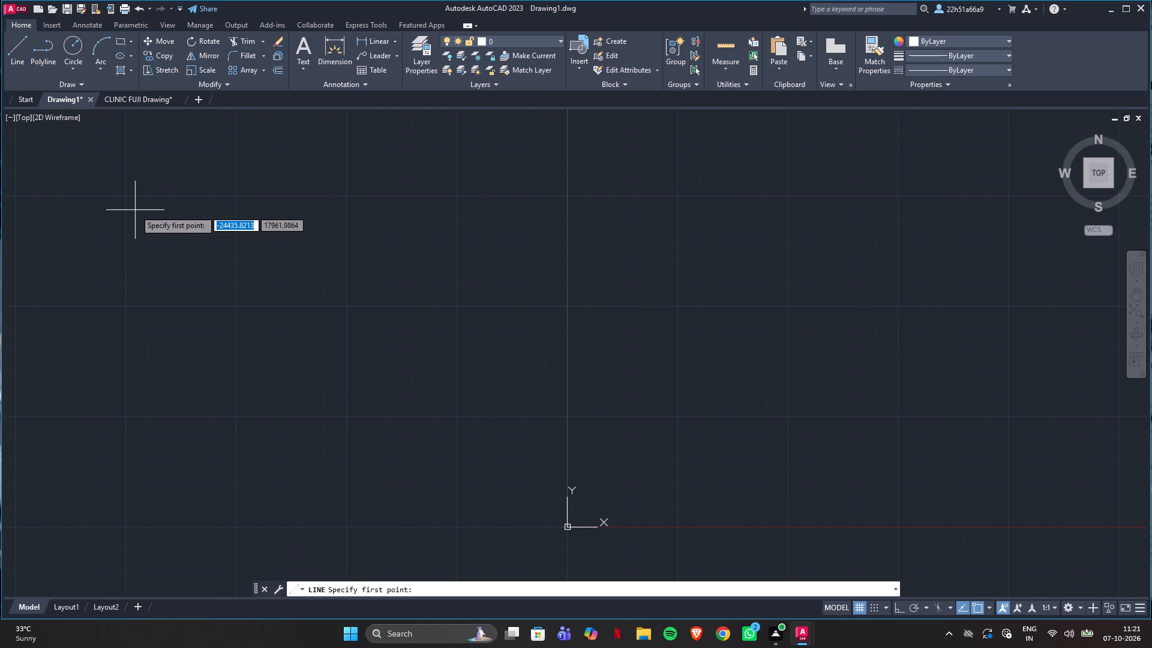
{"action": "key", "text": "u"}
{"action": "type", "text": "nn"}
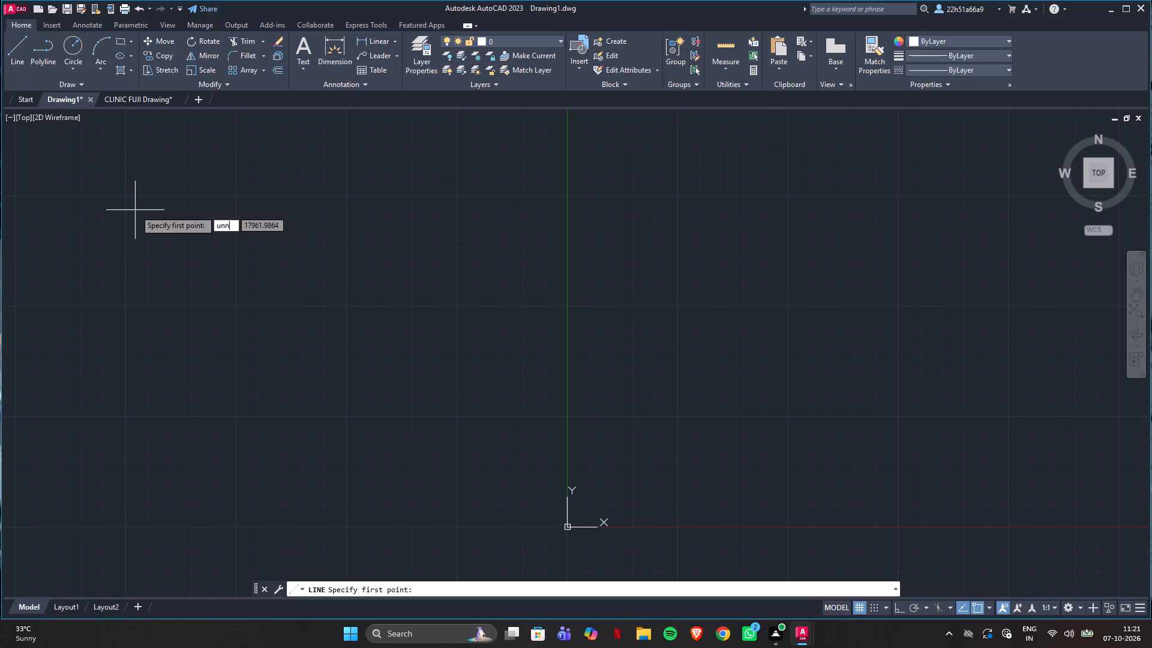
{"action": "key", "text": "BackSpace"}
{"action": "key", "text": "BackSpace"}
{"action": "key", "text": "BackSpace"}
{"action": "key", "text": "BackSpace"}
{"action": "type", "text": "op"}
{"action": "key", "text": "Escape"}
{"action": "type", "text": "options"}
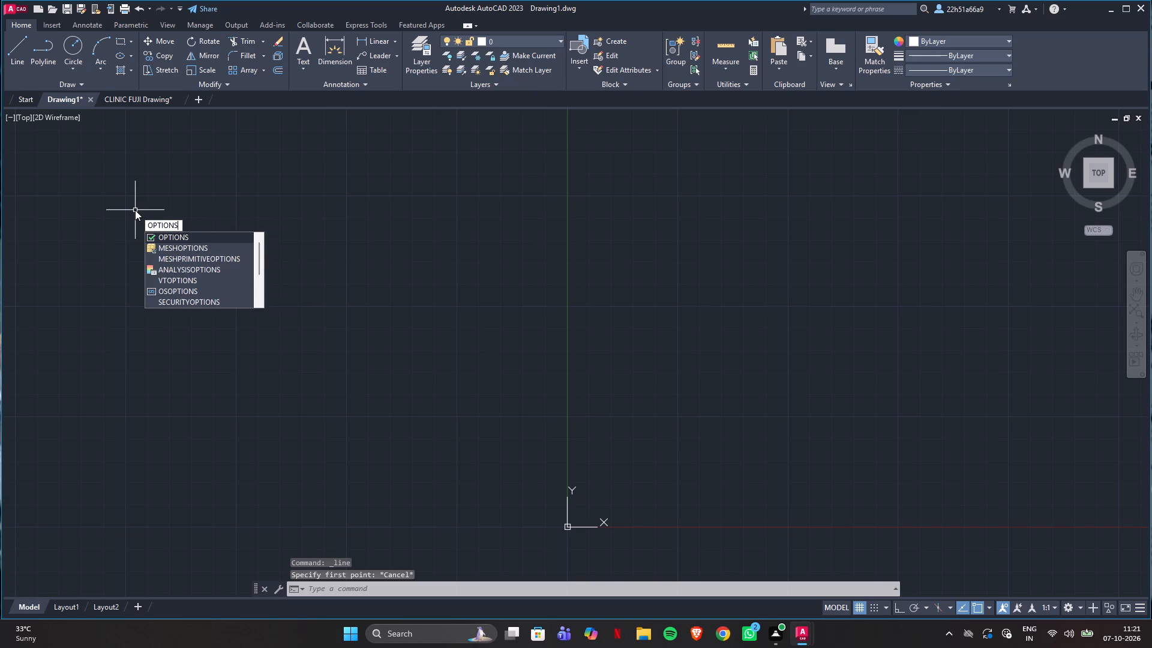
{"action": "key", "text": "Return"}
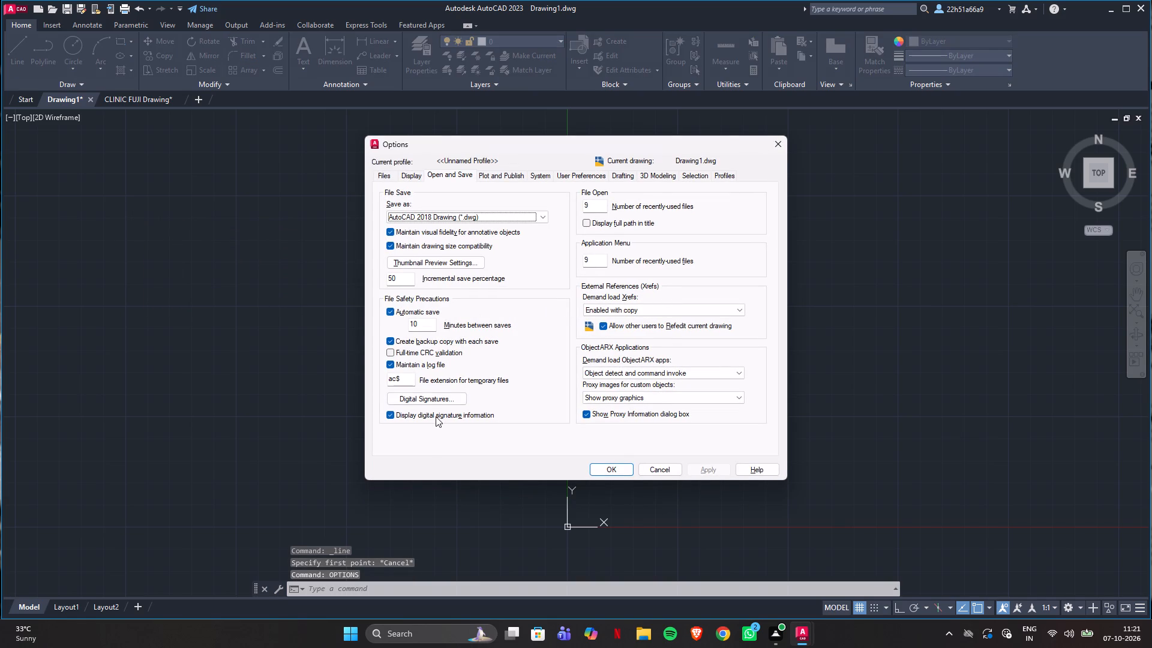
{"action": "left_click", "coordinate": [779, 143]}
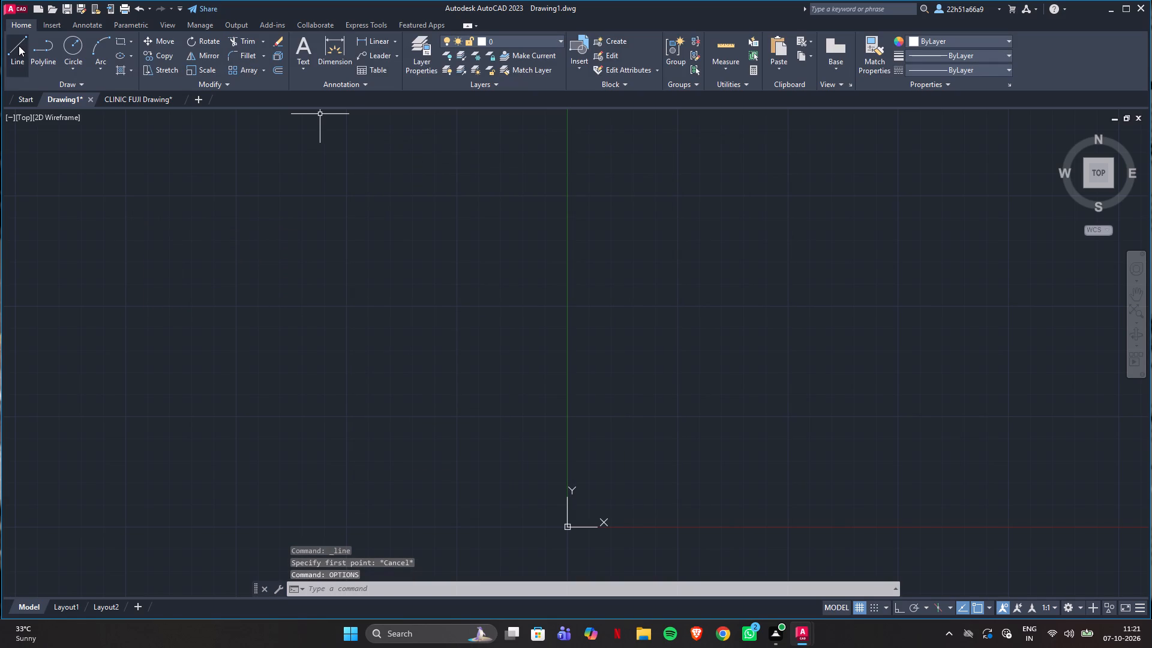
Set the drawing units to Architectural length with 0'-0" precision and the insertion scale to Inches.
{"action": "type", "text": "un"}
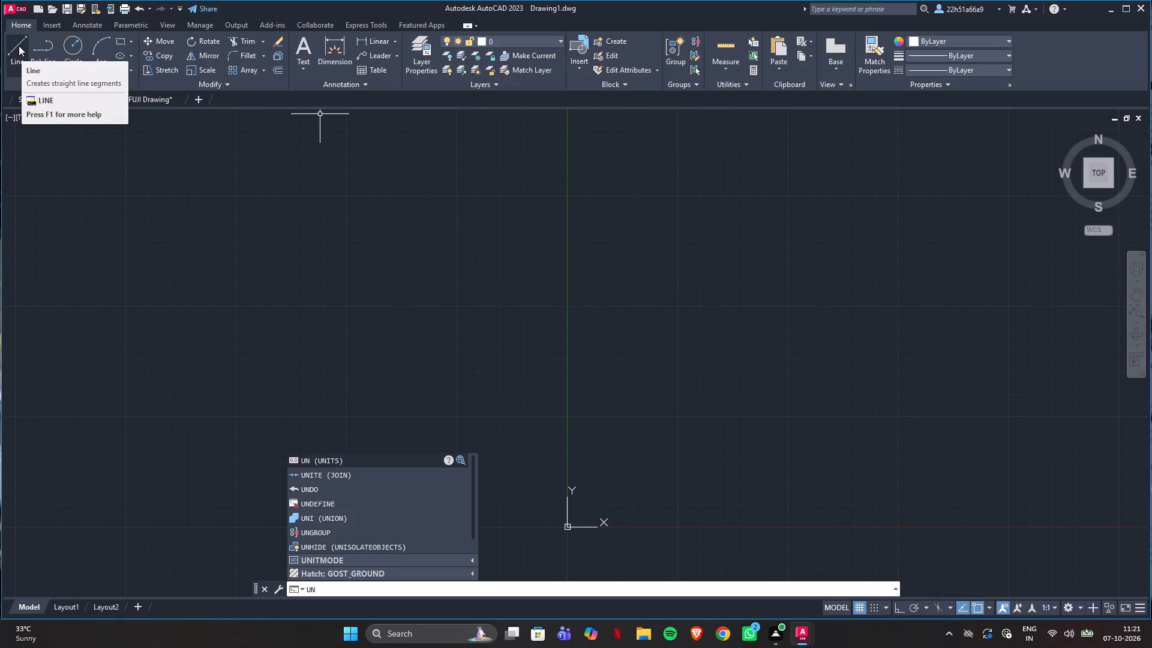
{"action": "key", "text": "Return"}
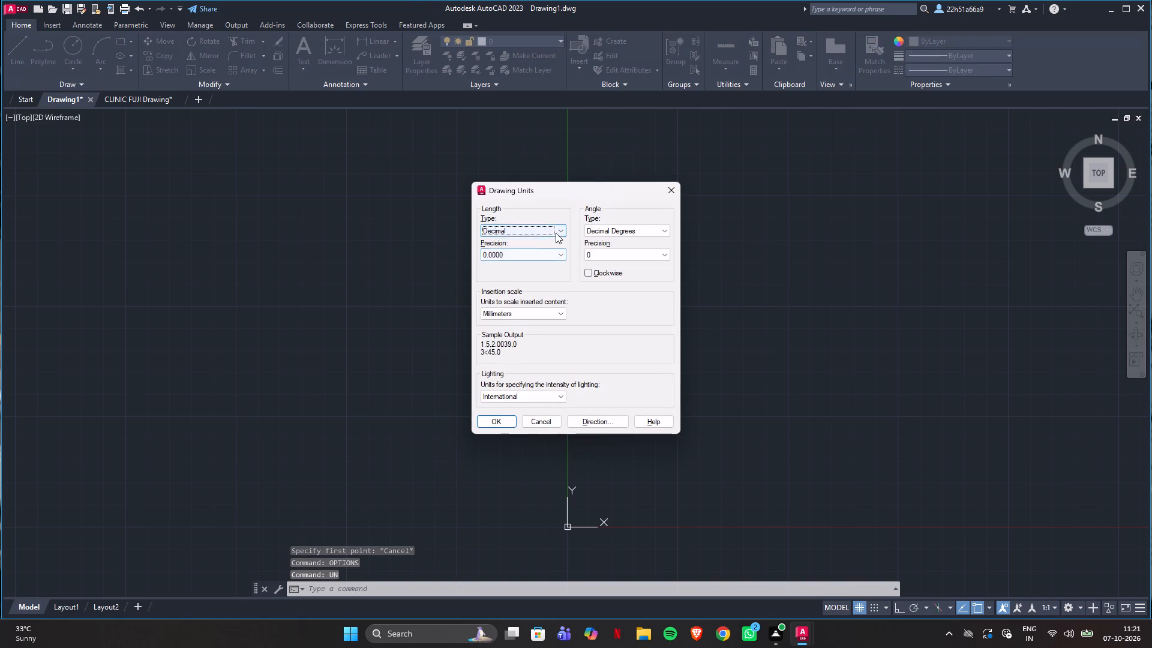
{"action": "left_click", "coordinate": [556, 233]}
{"action": "left_click", "coordinate": [554, 233]}
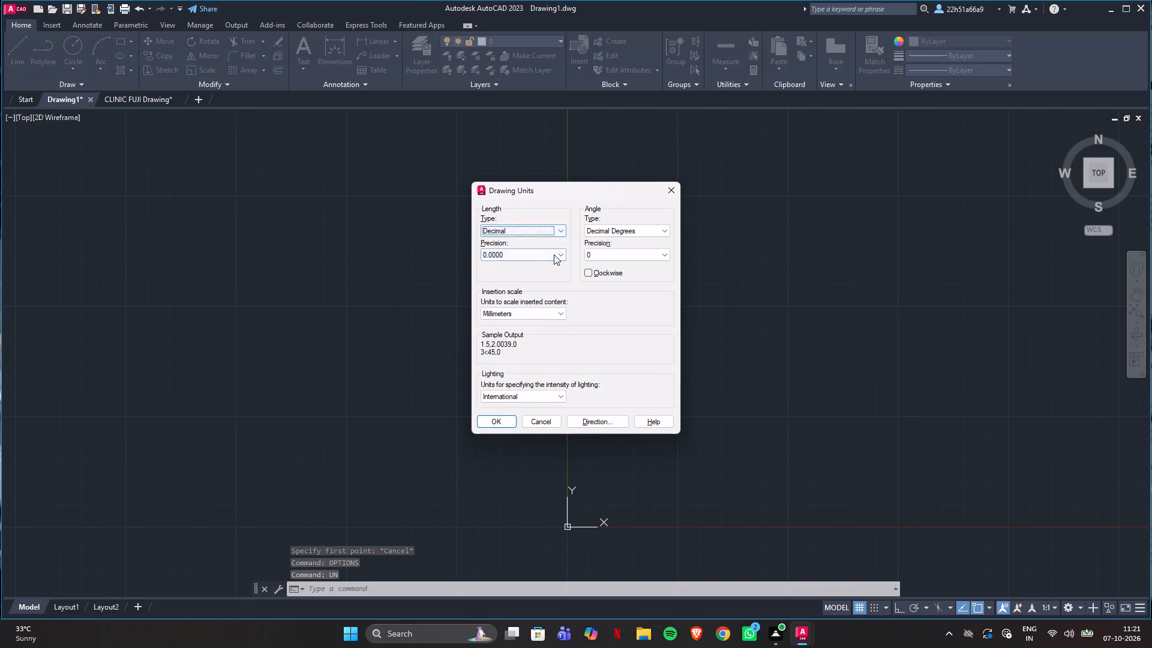
{"action": "left_click", "coordinate": [554, 254]}
{"action": "left_click", "coordinate": [531, 263]}
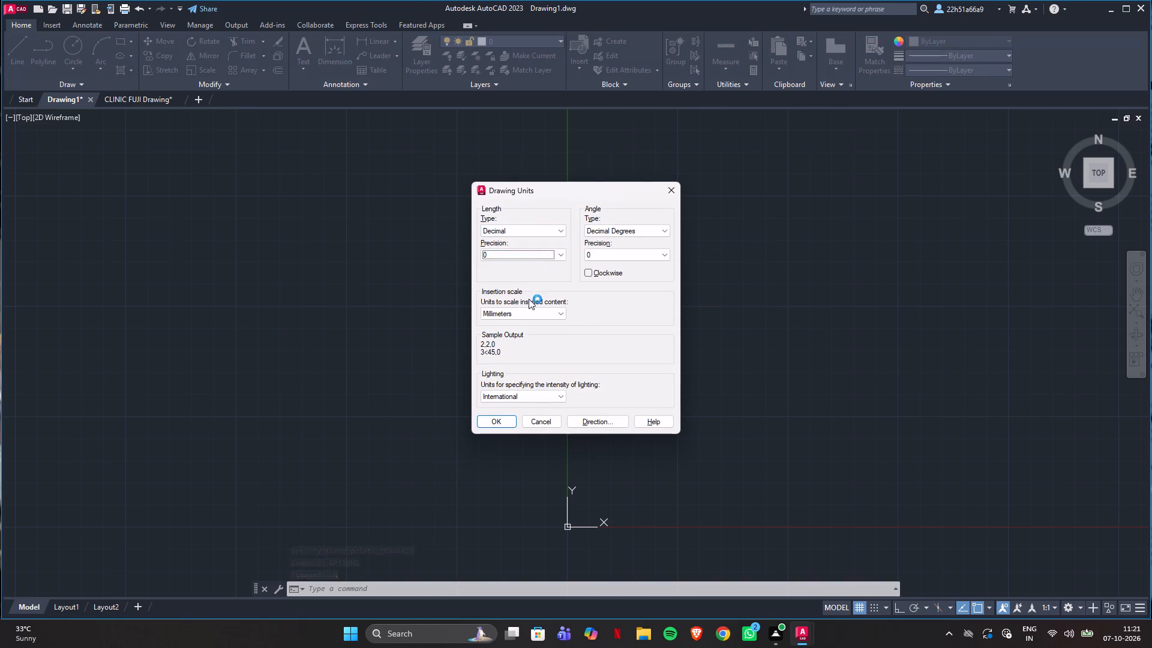
{"action": "left_click", "coordinate": [535, 313]}
{"action": "left_click", "coordinate": [528, 331]}
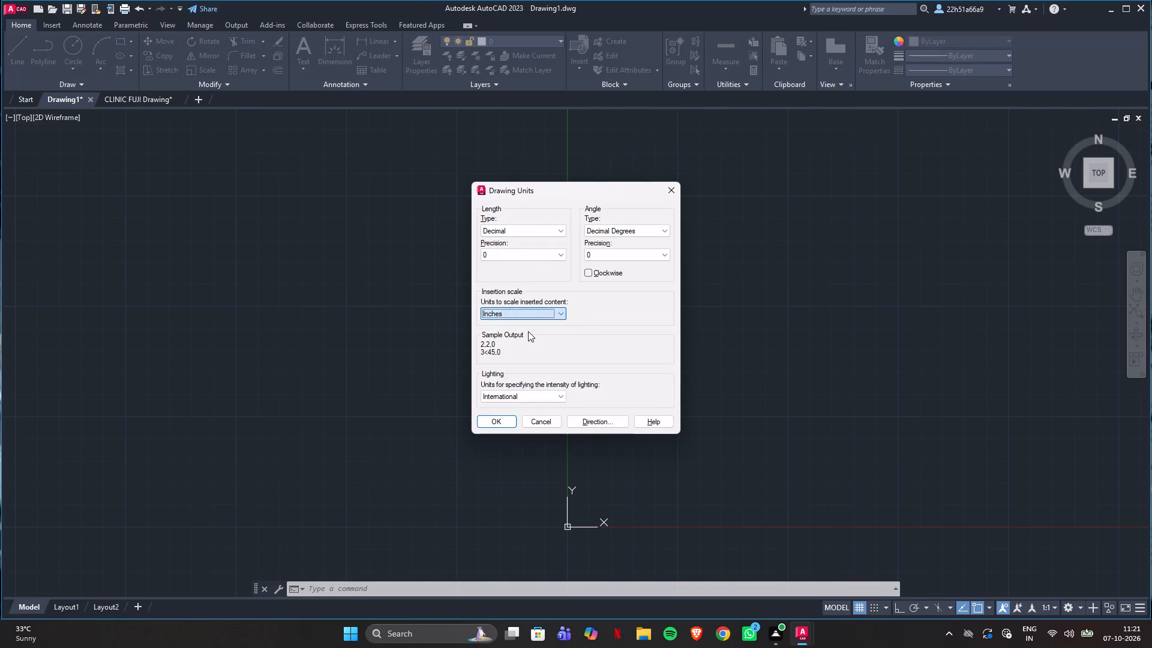
{"action": "left_click", "coordinate": [544, 228]}
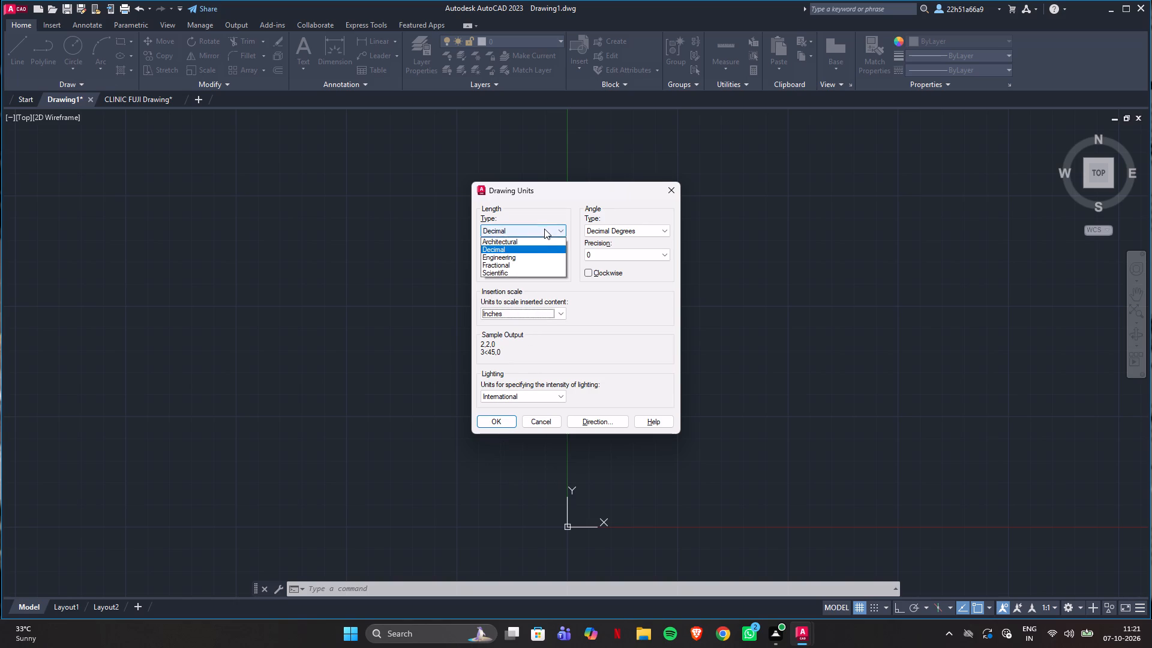
{"action": "left_click", "coordinate": [544, 241]}
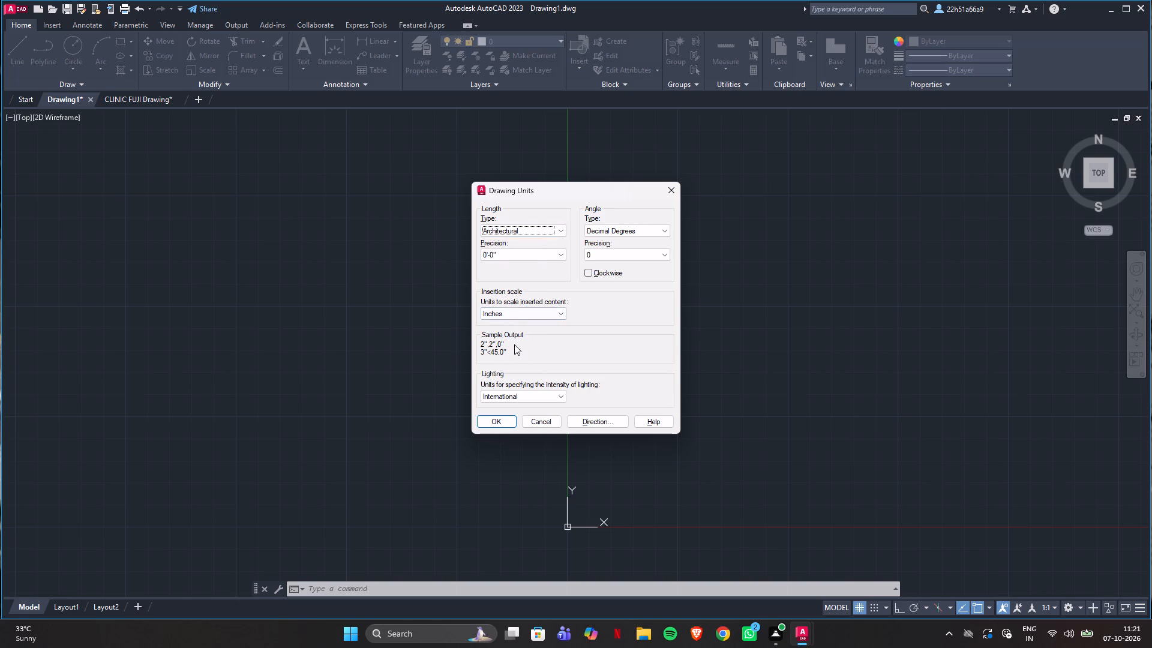
{"action": "left_click", "coordinate": [485, 422]}
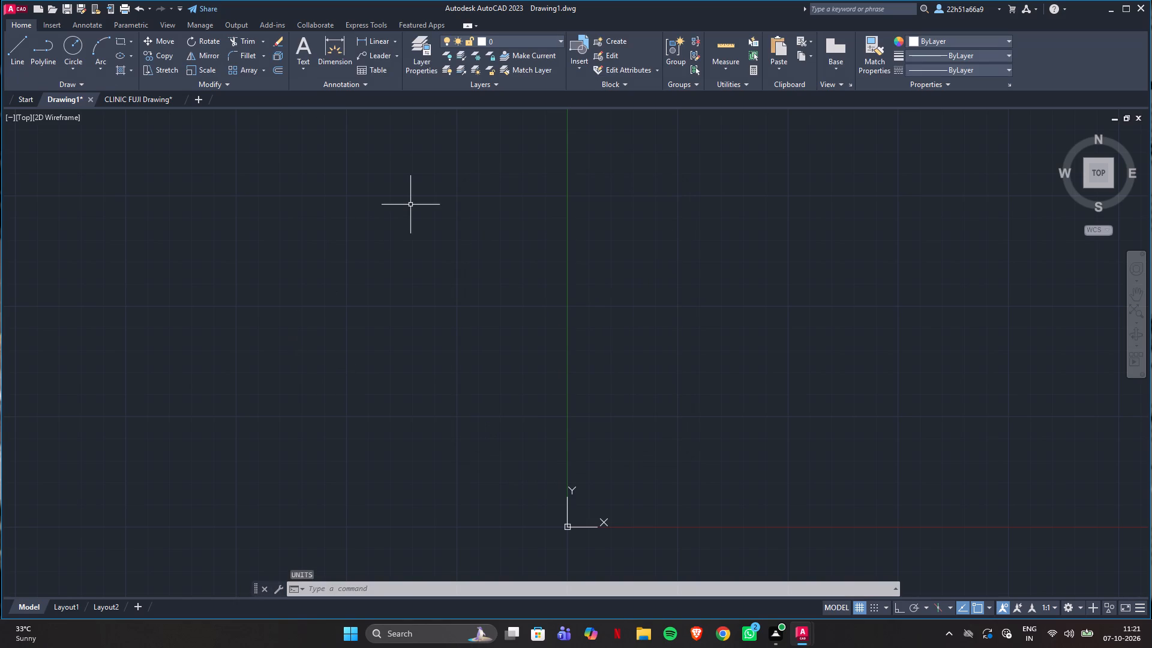
Modify the ISO-25 dimension style to Architectural primary units with 0'-0" precision and make it the current style.
{"action": "type", "text": "dimsty"}
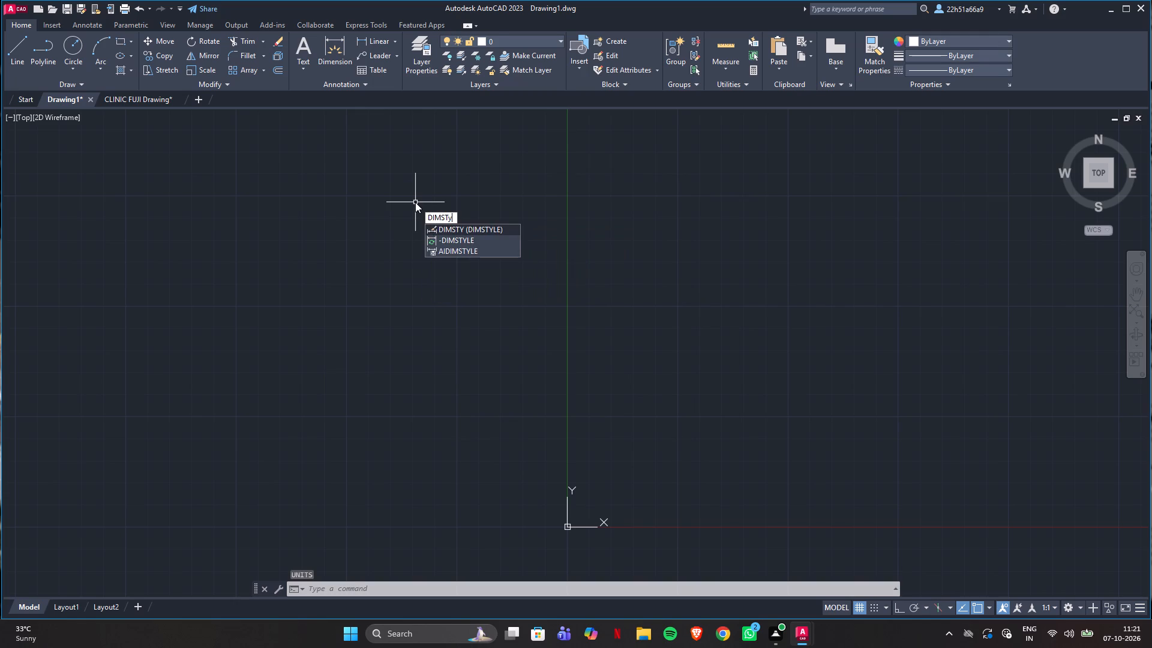
{"action": "key", "text": "Return"}
{"action": "left_click", "coordinate": [719, 287]}
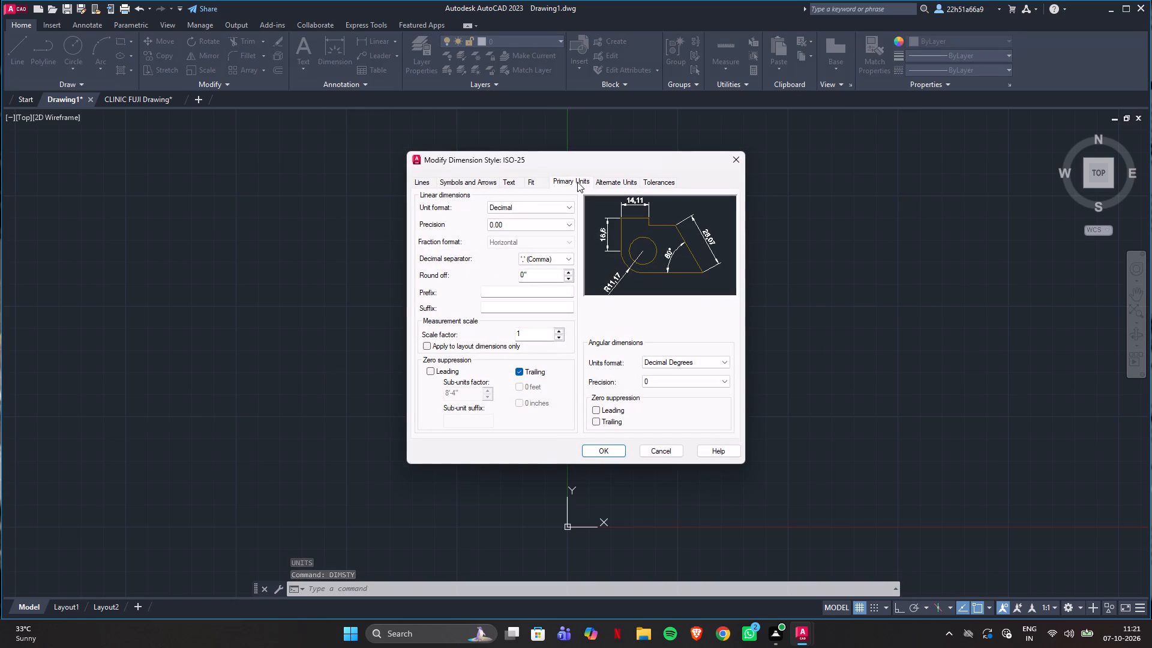
{"action": "left_click", "coordinate": [544, 203]}
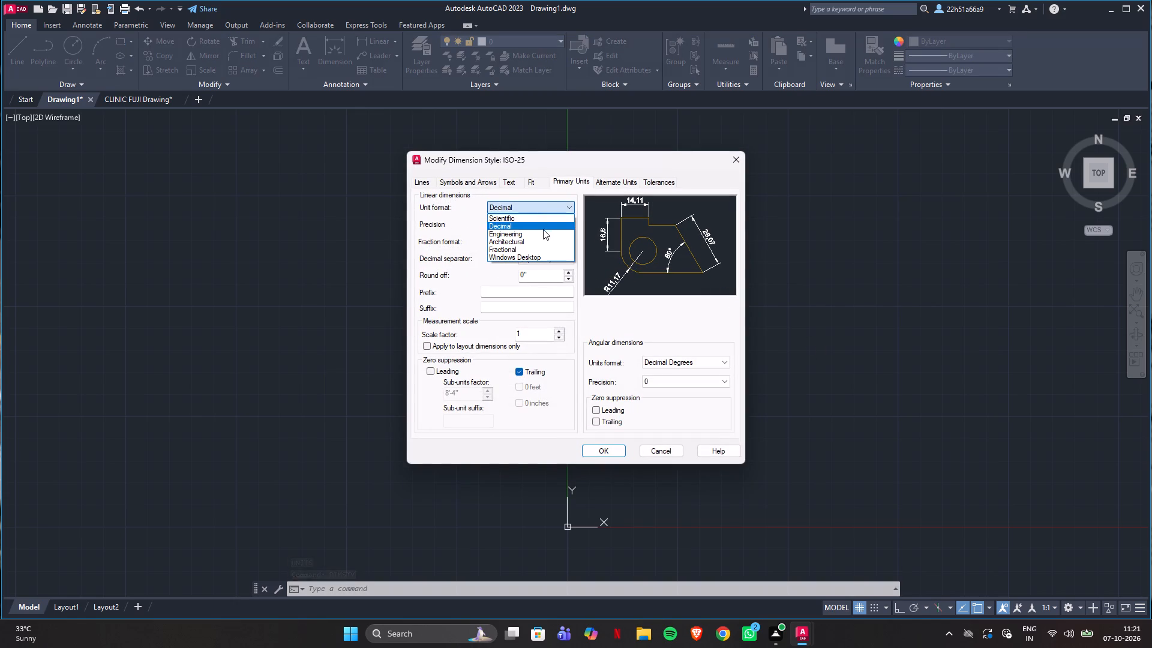
{"action": "left_click", "coordinate": [542, 239]}
{"action": "left_click", "coordinate": [548, 223]}
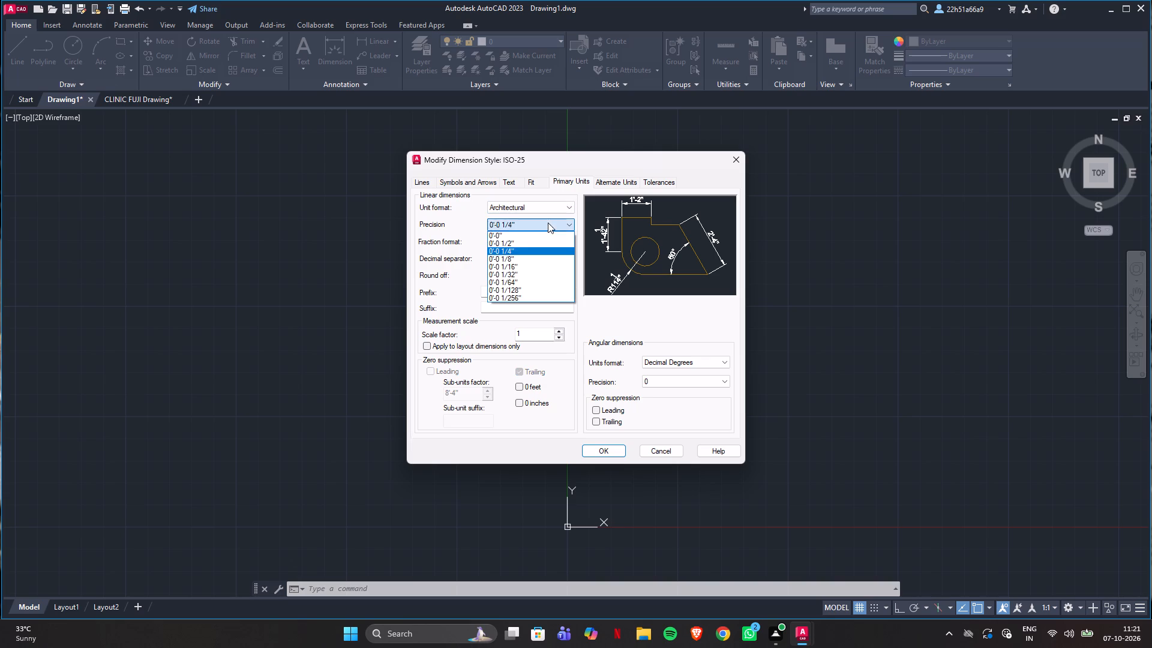
{"action": "left_click", "coordinate": [514, 238]}
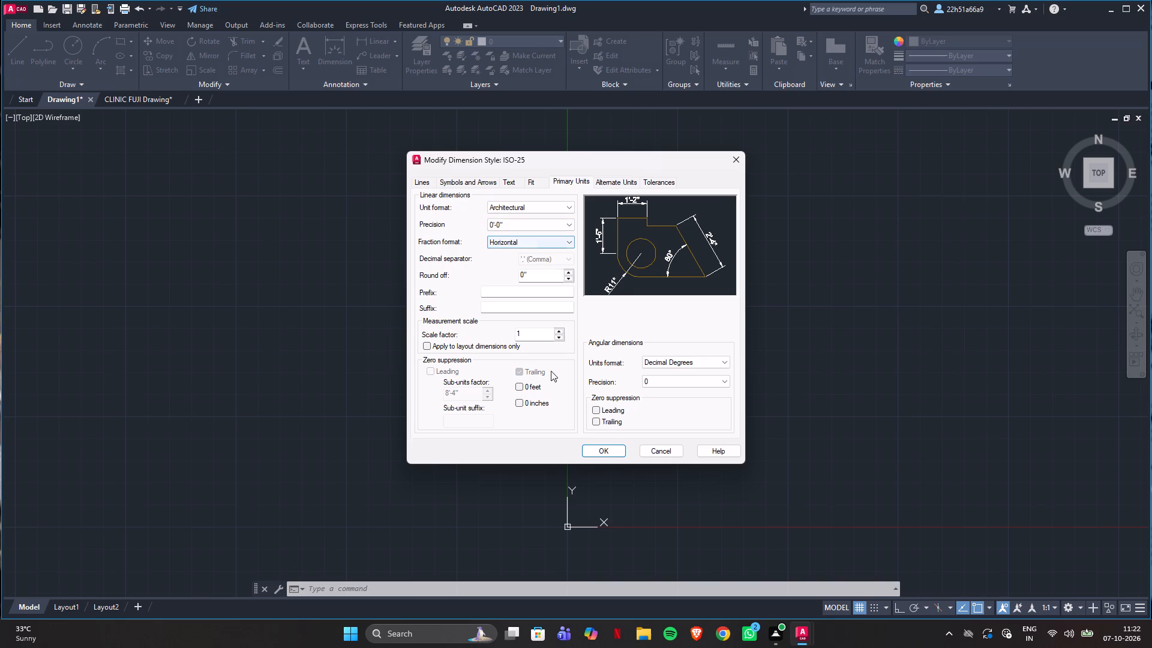
{"action": "left_click", "coordinate": [604, 449]}
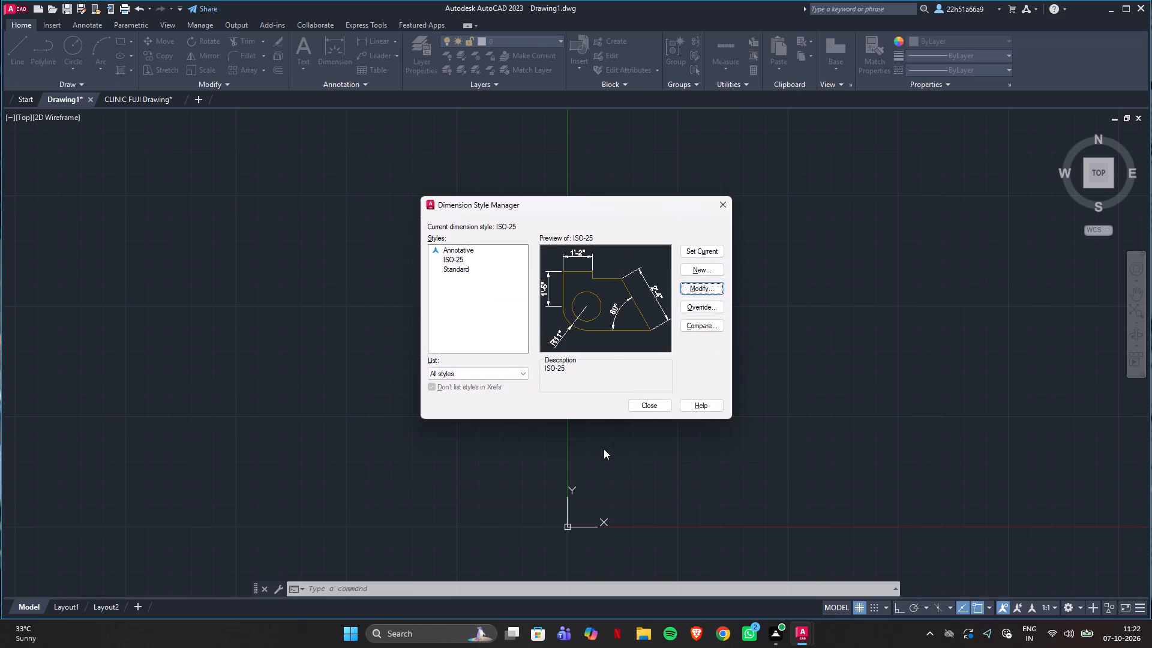
{"action": "left_click", "coordinate": [718, 251]}
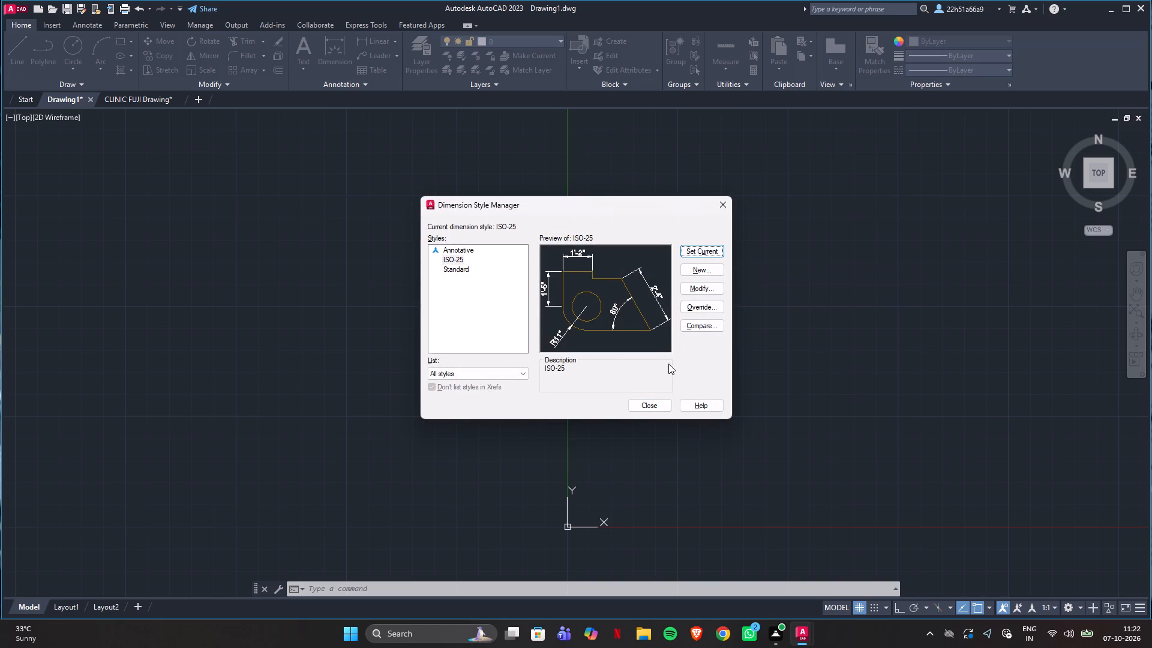
{"action": "left_click", "coordinate": [661, 406]}
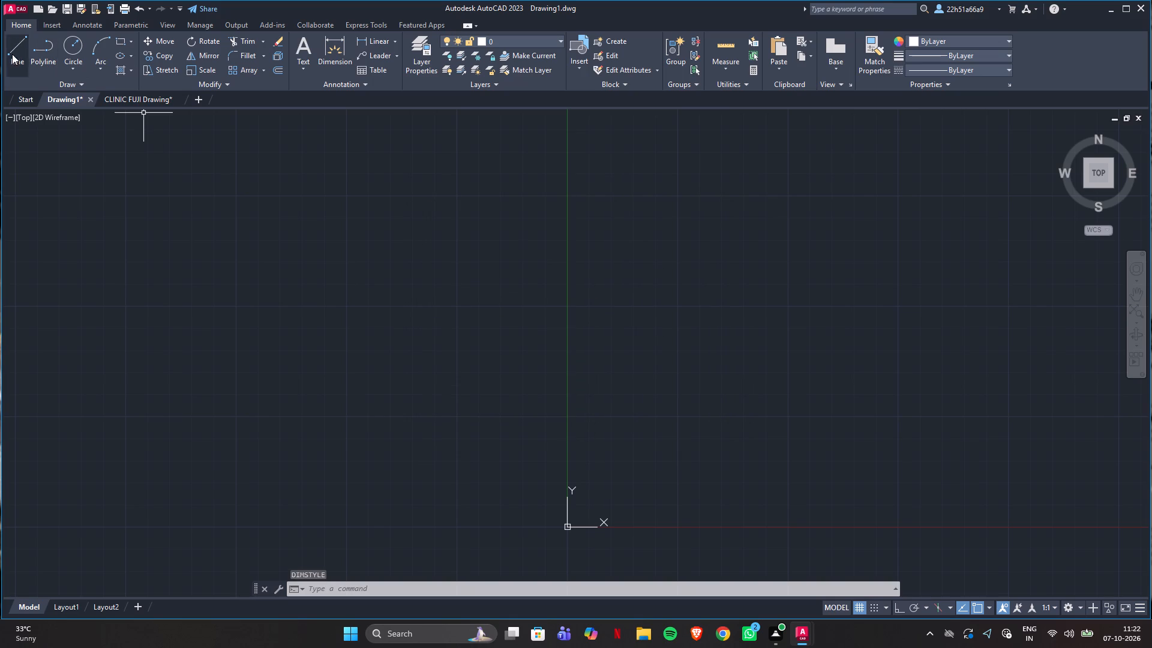
Draw the outer wall outline as a closed rectangle of lines, 50' wide and 74' high, with Ortho on.
{"action": "left_click", "coordinate": [12, 55]}
{"action": "left_click", "coordinate": [697, 230]}
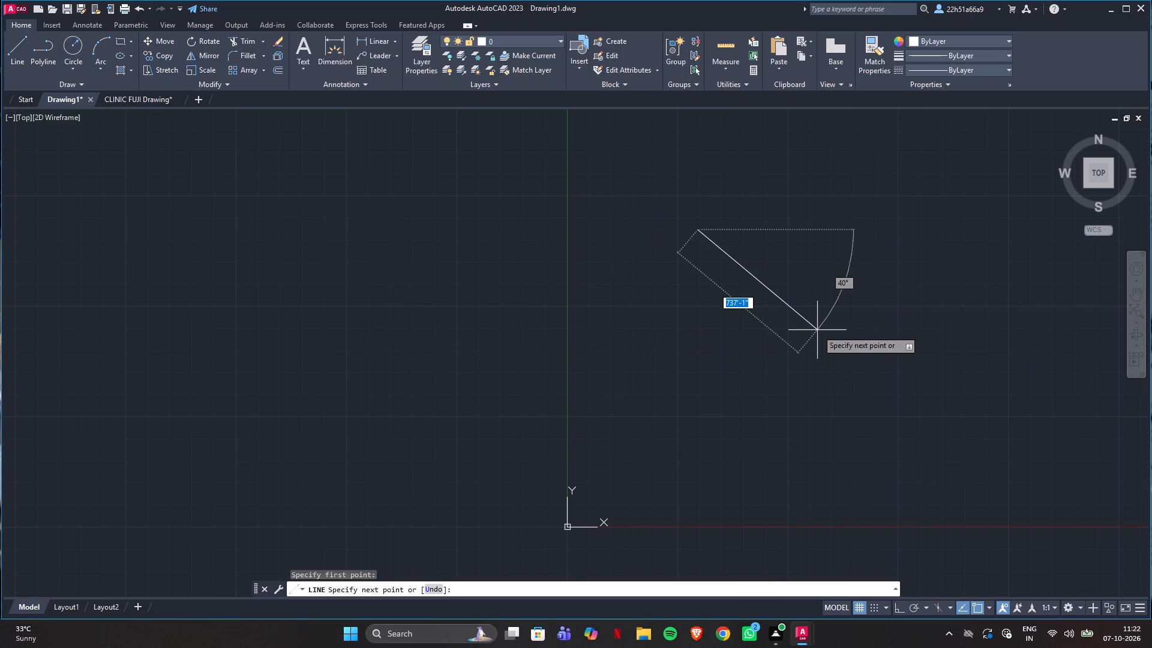
{"action": "key", "text": "ctrl+F8"}
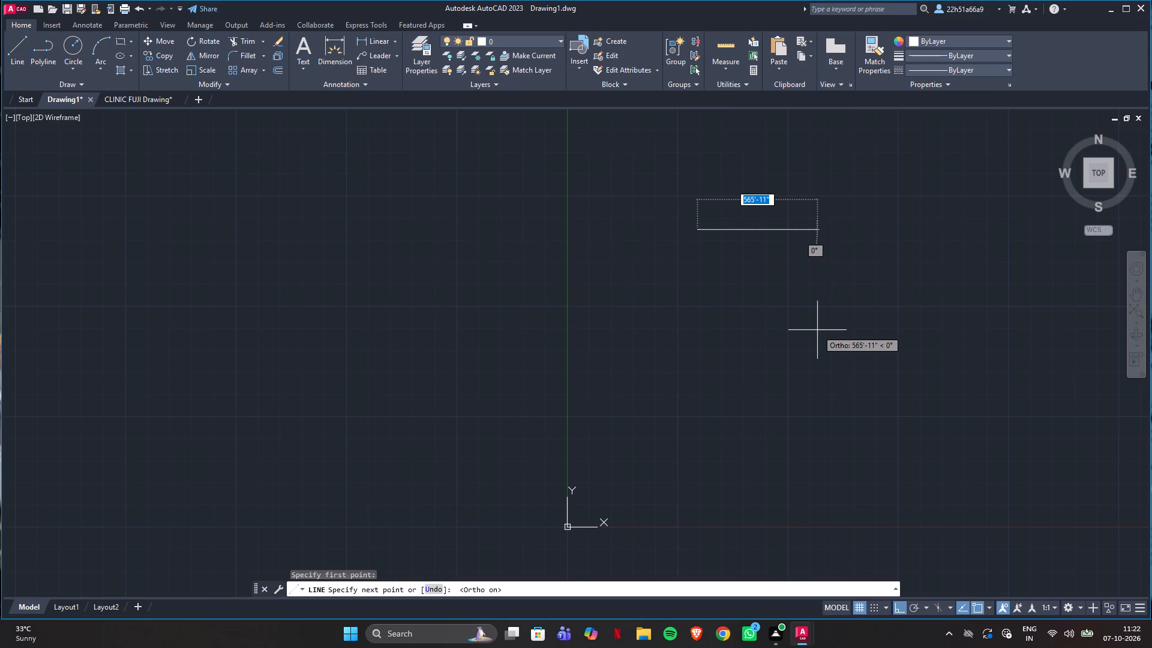
{"action": "type", "text": "50"}
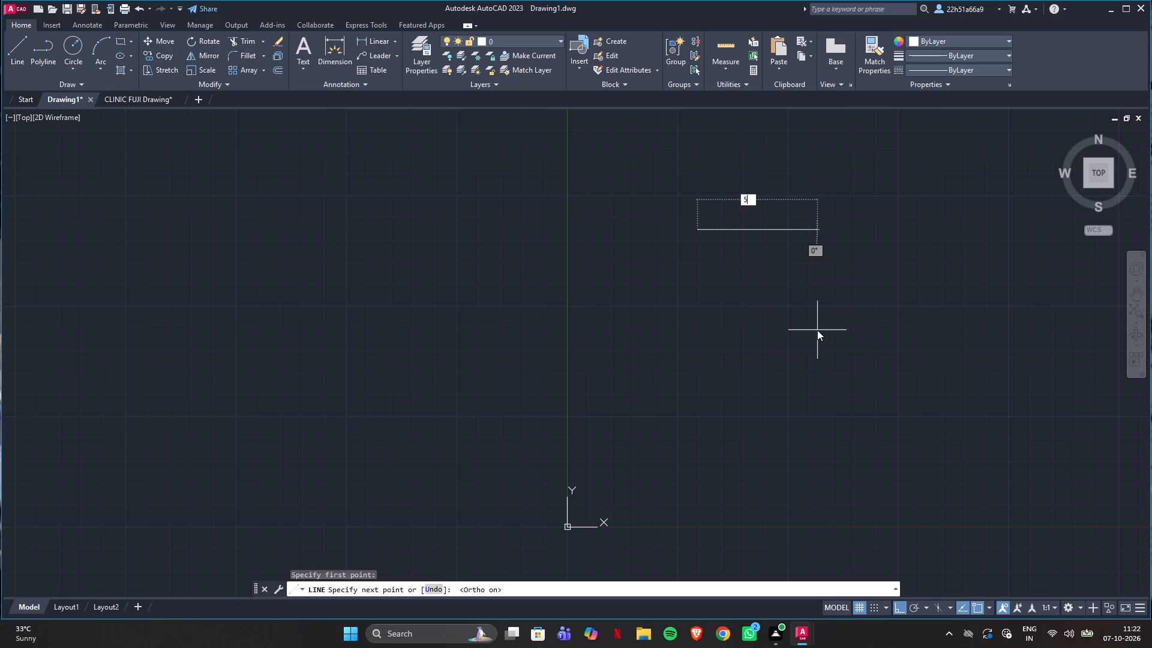
{"action": "key", "text": "apostrophe"}
{"action": "key", "text": "Return"}
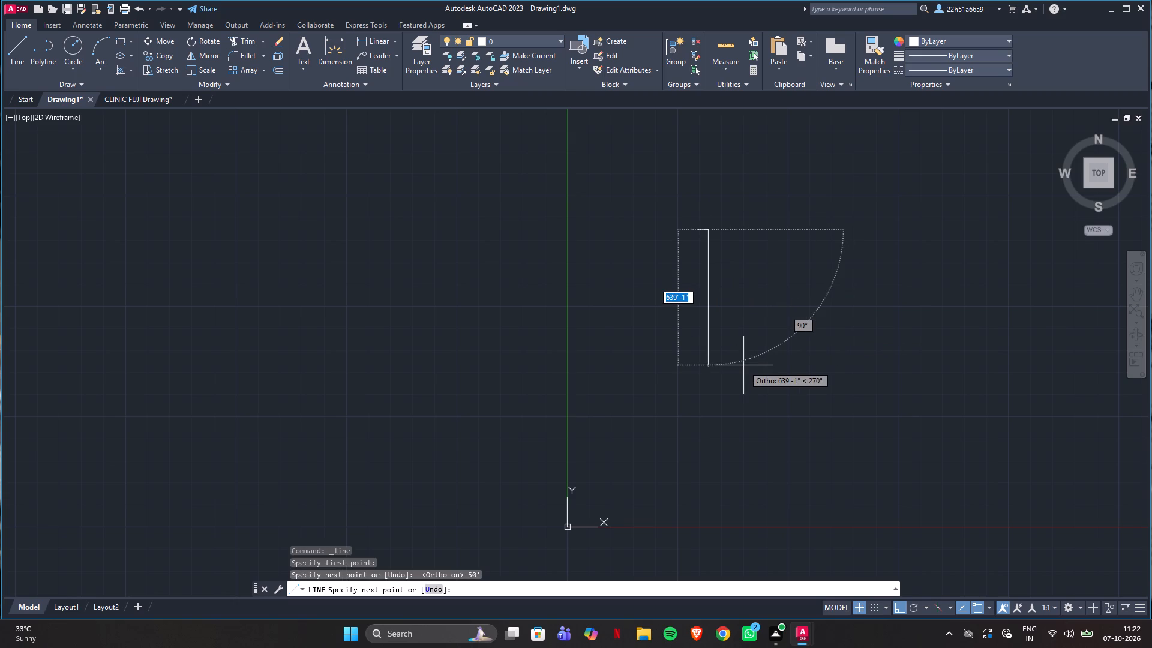
{"action": "type", "text": "74'"}
{"action": "key", "text": "Return"}
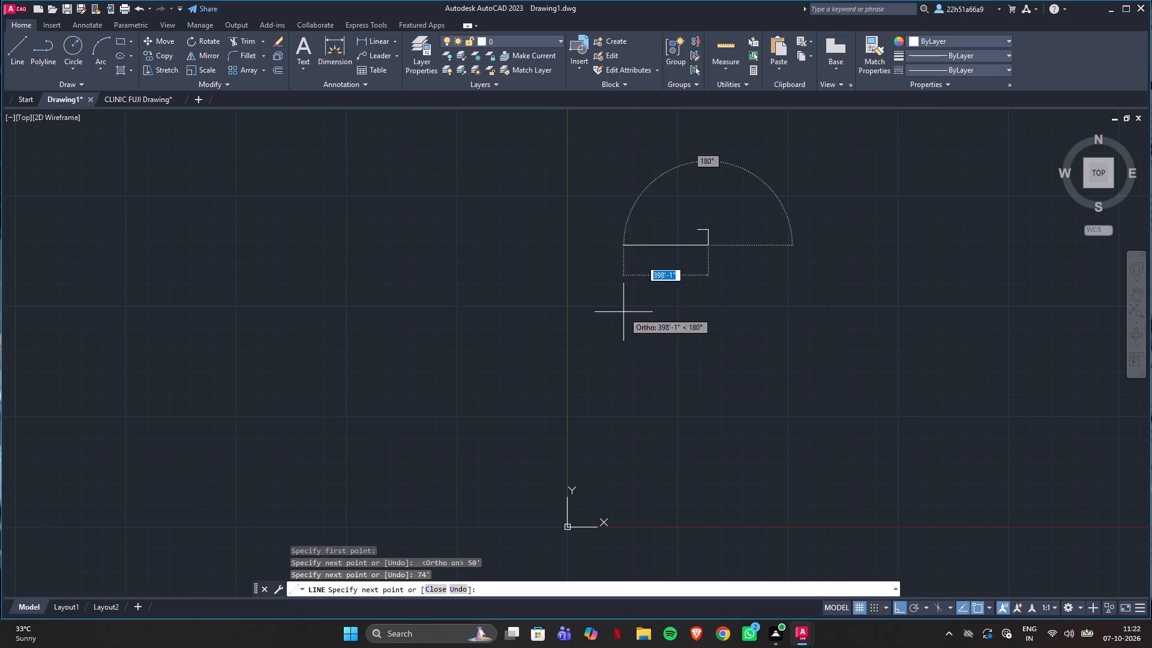
{"action": "scroll", "coordinate": [638, 273], "scroll_direction": "up", "scroll_amount": 3}
{"action": "scroll", "coordinate": [735, 320], "scroll_direction": "down", "scroll_amount": 2}
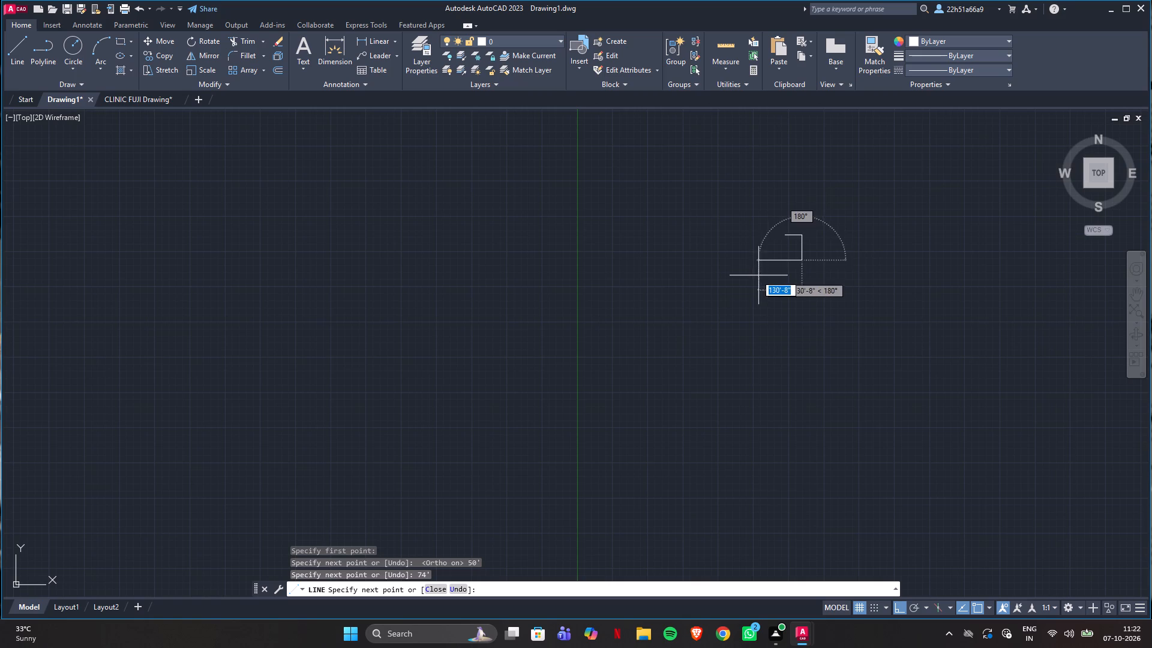
{"action": "scroll", "coordinate": [781, 235], "scroll_direction": "up", "scroll_amount": 1}
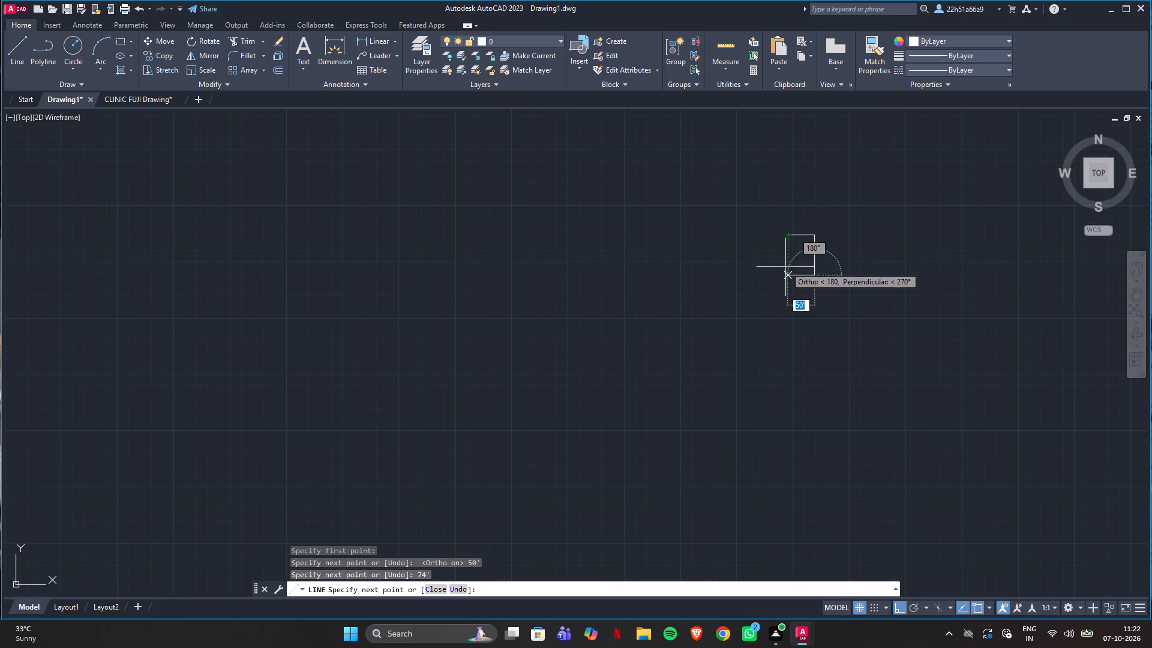
{"action": "scroll", "coordinate": [785, 275], "scroll_direction": "up", "scroll_amount": 2}
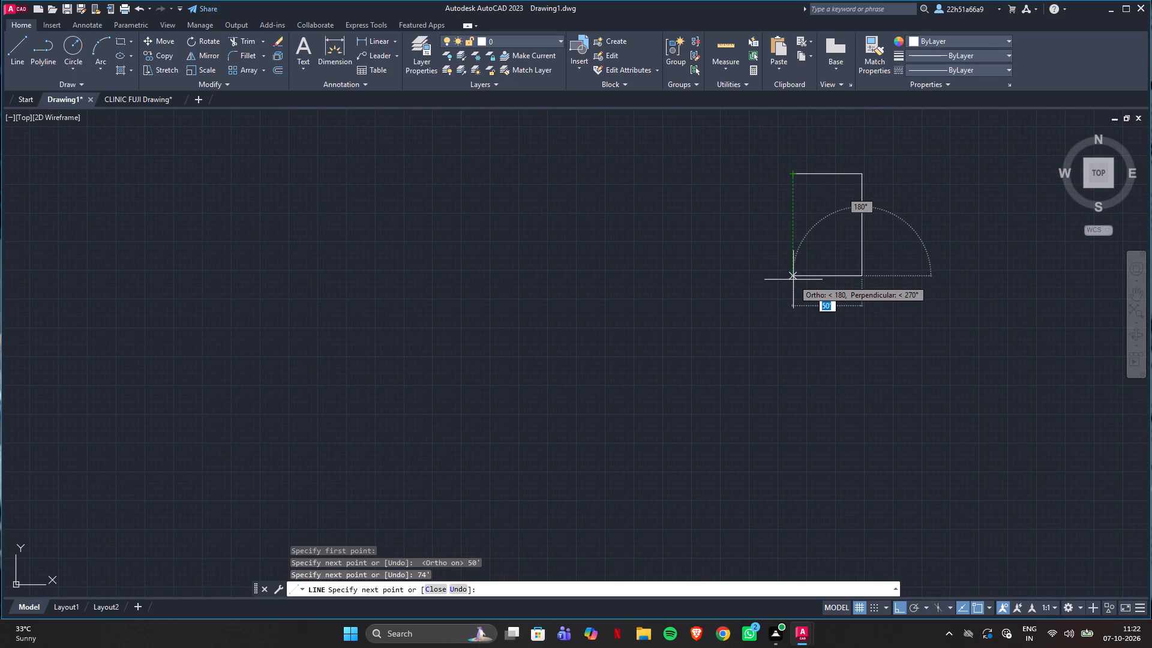
{"action": "left_click", "coordinate": [793, 280]}
{"action": "left_click", "coordinate": [796, 172]}
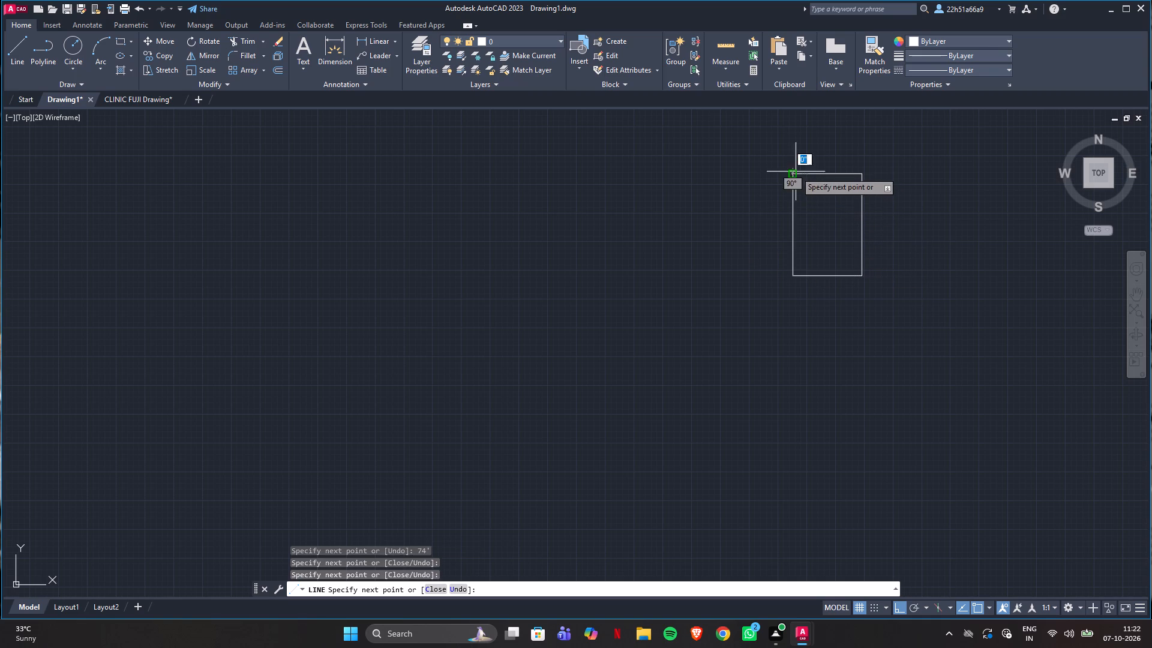
{"action": "key", "text": "Escape"}
Offset all four lines of the outer wall rectangle 9" inward to form the wall thickness.
{"action": "scroll", "coordinate": [882, 190], "scroll_direction": "up", "scroll_amount": 2}
{"action": "type", "text": "of"}
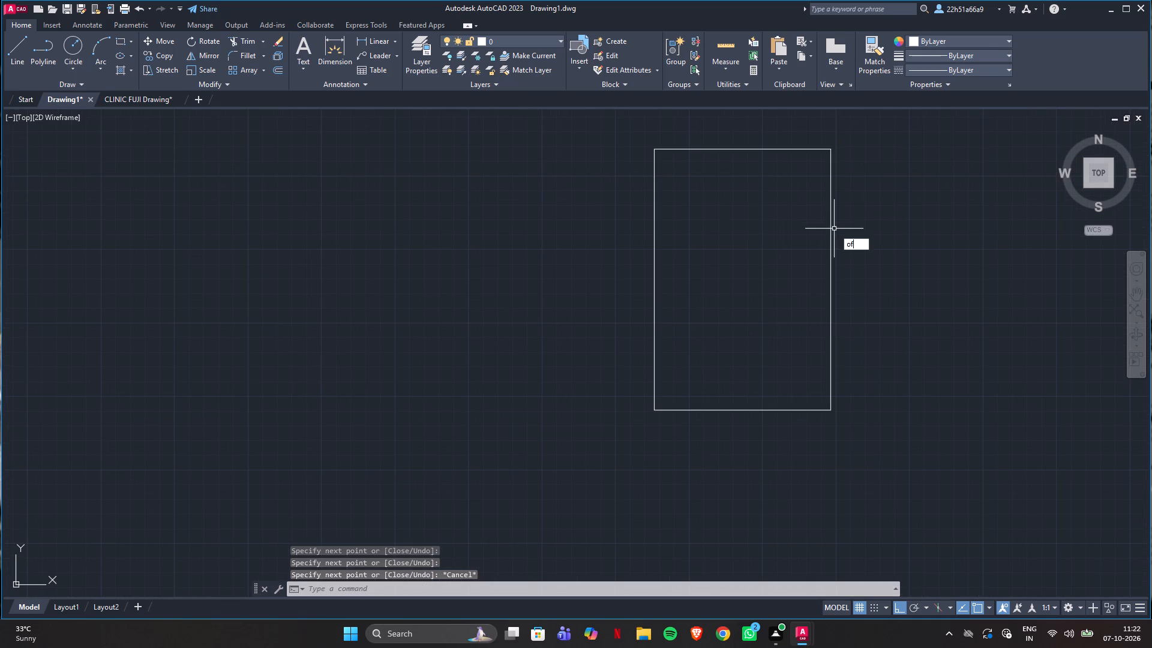
{"action": "key", "text": "Return"}
{"action": "key", "text": "9"}
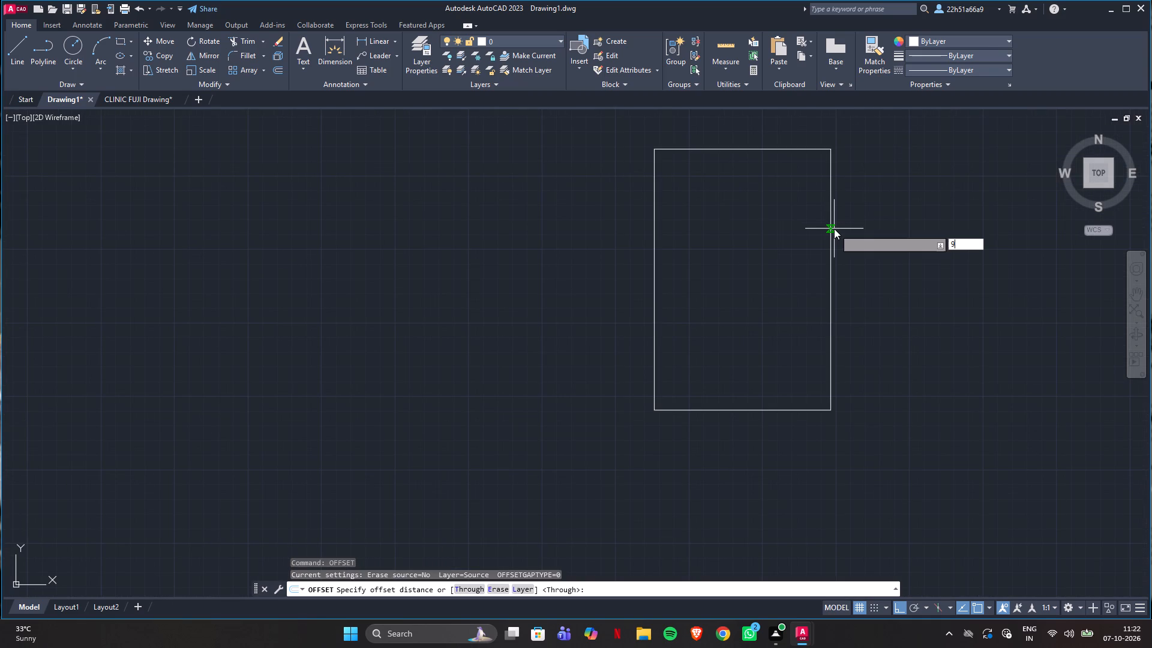
{"action": "key", "text": "shift+quotedbl"}
{"action": "key", "text": "Return"}
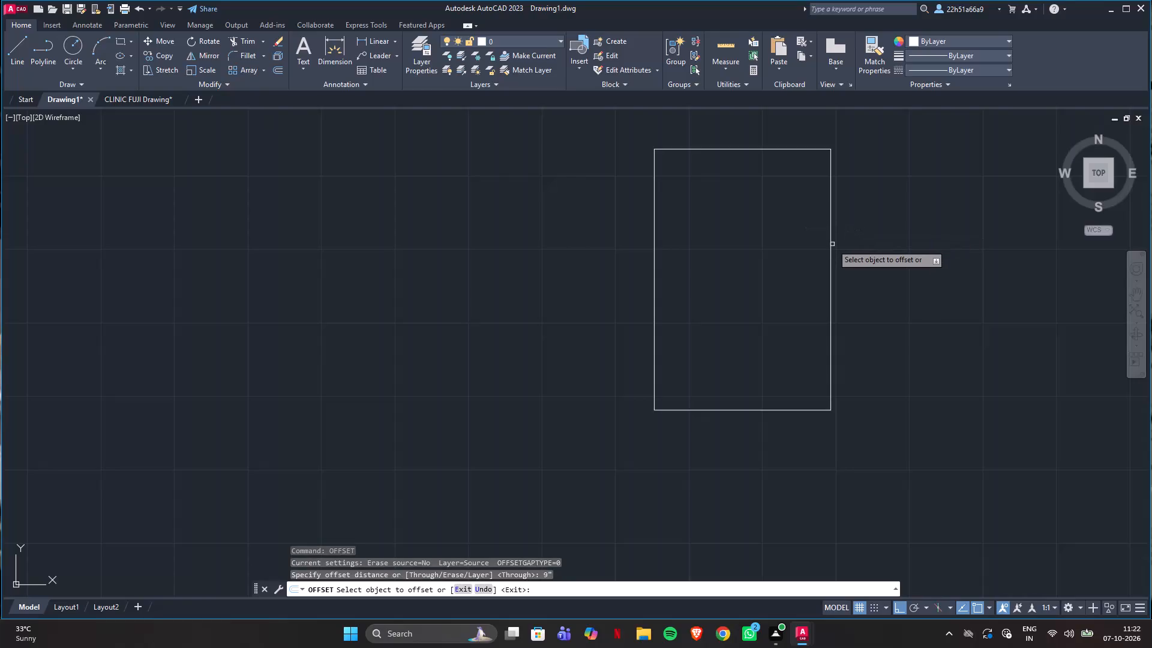
{"action": "left_click", "coordinate": [831, 245]}
{"action": "left_click", "coordinate": [799, 259]}
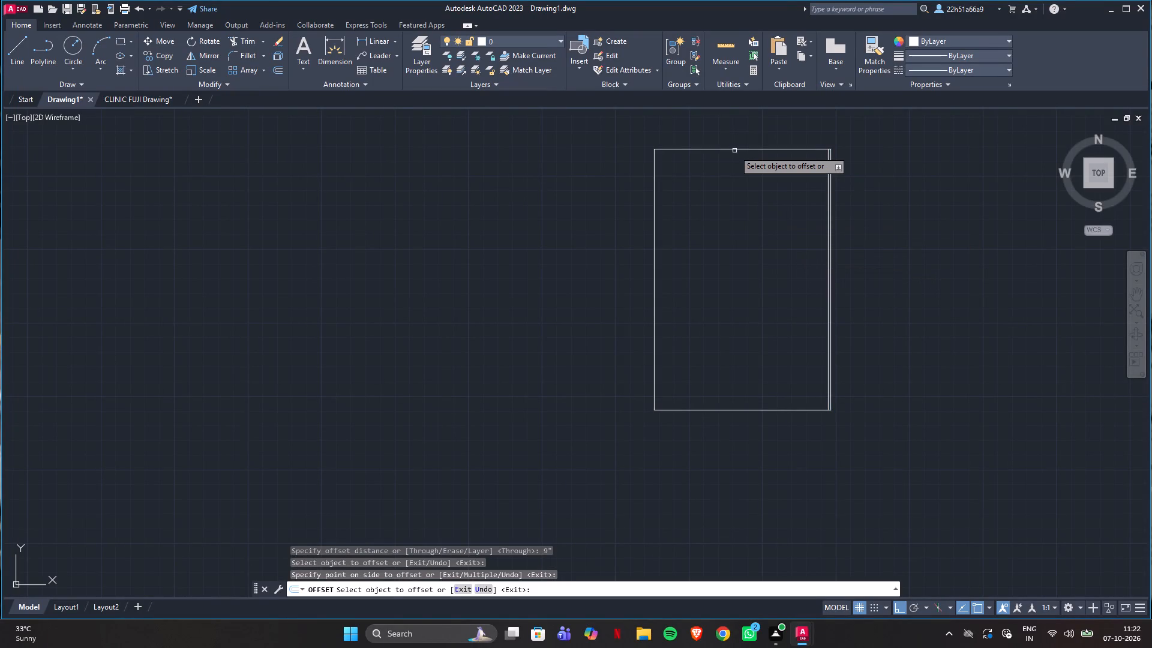
{"action": "left_click", "coordinate": [743, 149]}
{"action": "left_click", "coordinate": [743, 167]}
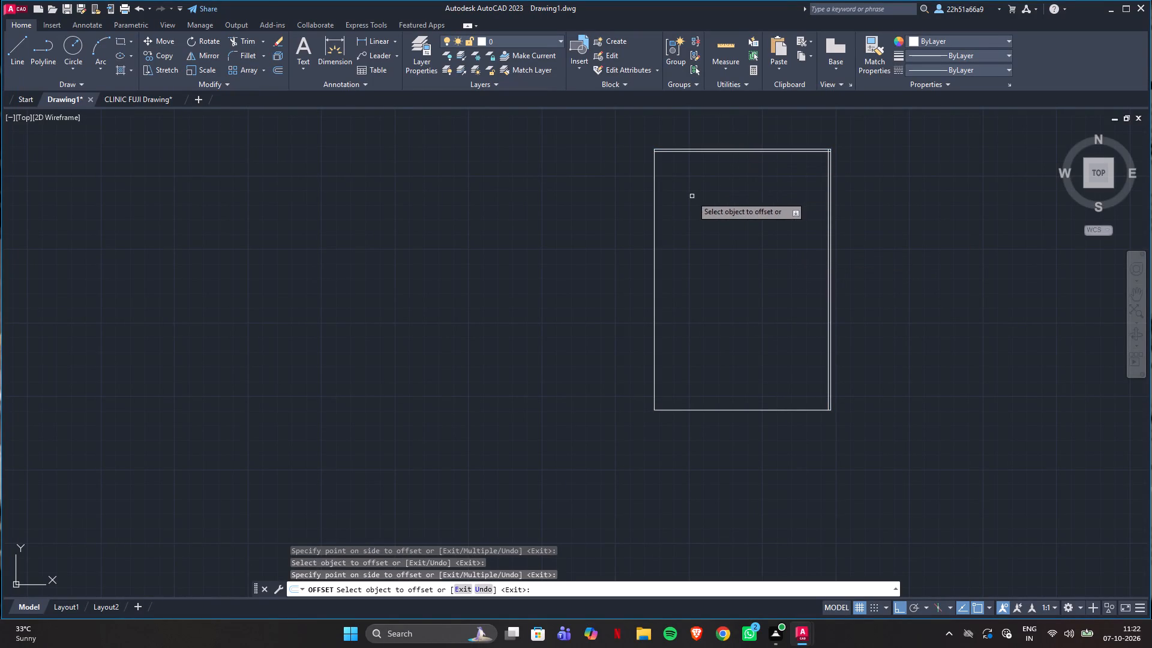
{"action": "left_click", "coordinate": [655, 214]}
{"action": "left_click", "coordinate": [699, 211]}
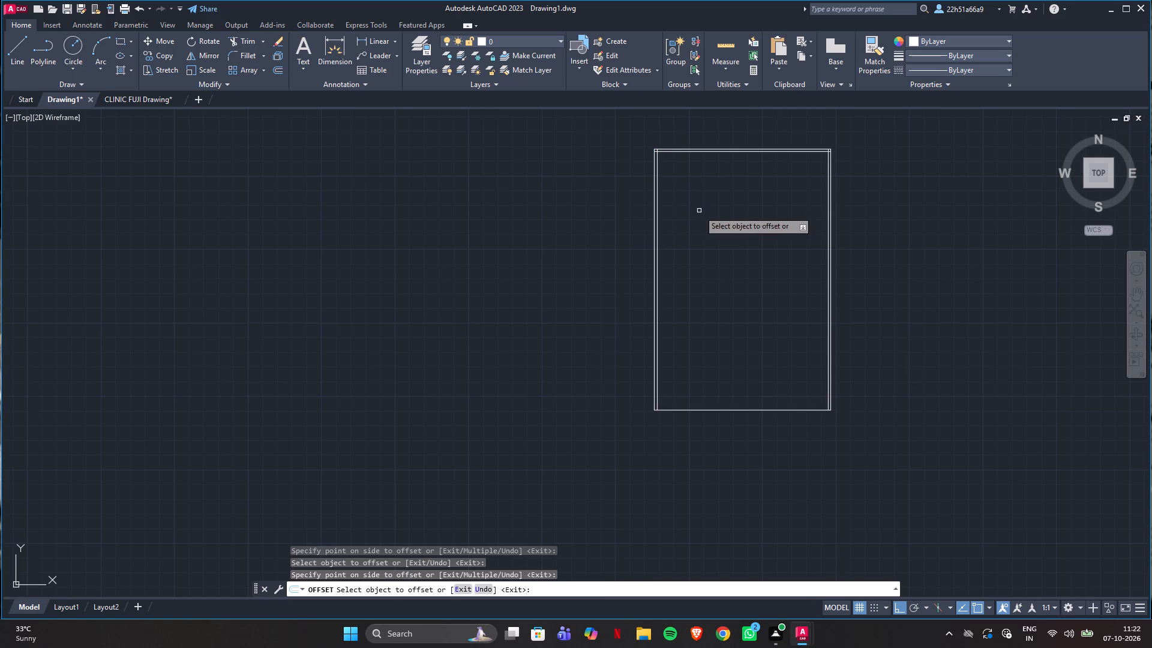
{"action": "left_click", "coordinate": [748, 411]}
{"action": "left_click", "coordinate": [750, 387]}
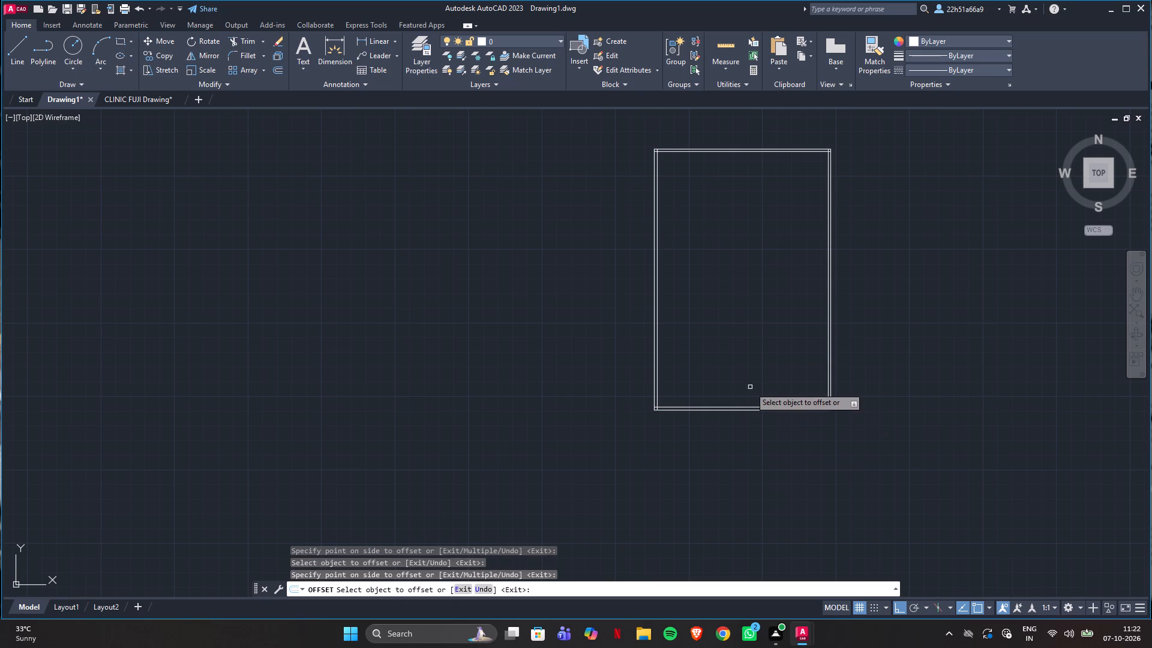
{"action": "key", "text": "Escape"}
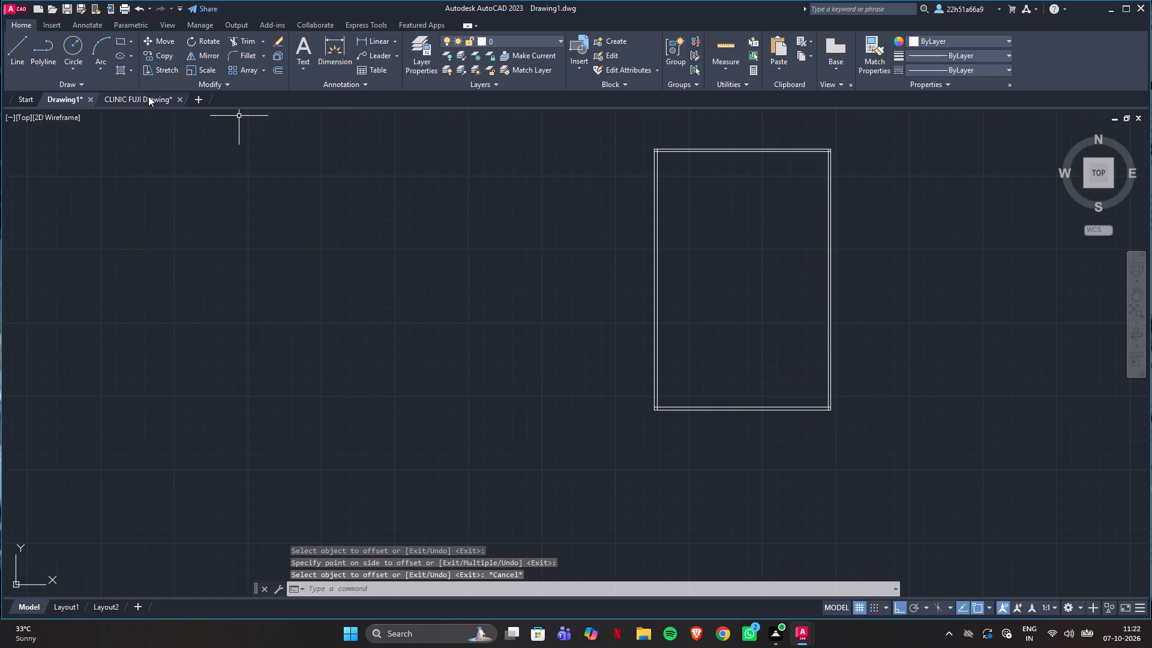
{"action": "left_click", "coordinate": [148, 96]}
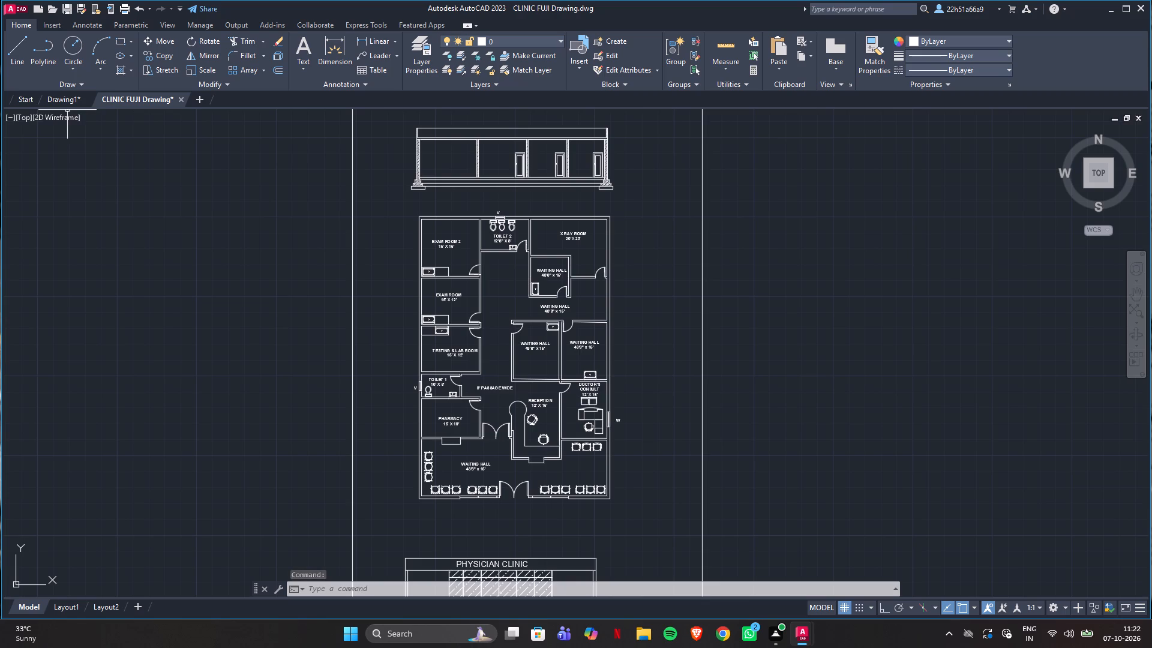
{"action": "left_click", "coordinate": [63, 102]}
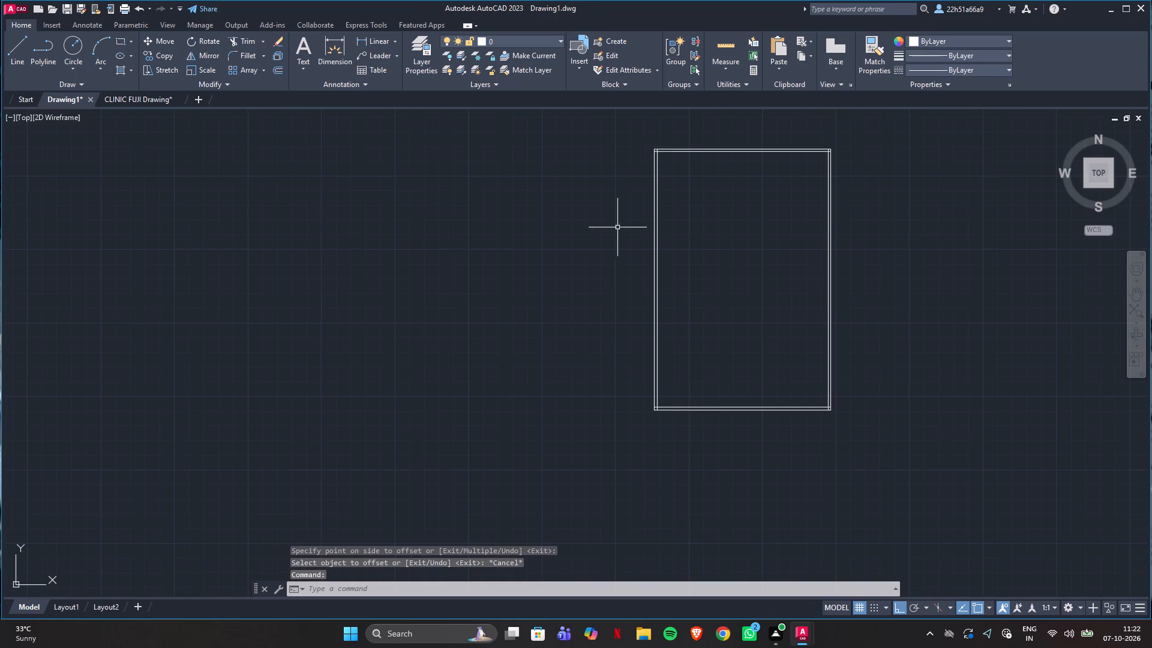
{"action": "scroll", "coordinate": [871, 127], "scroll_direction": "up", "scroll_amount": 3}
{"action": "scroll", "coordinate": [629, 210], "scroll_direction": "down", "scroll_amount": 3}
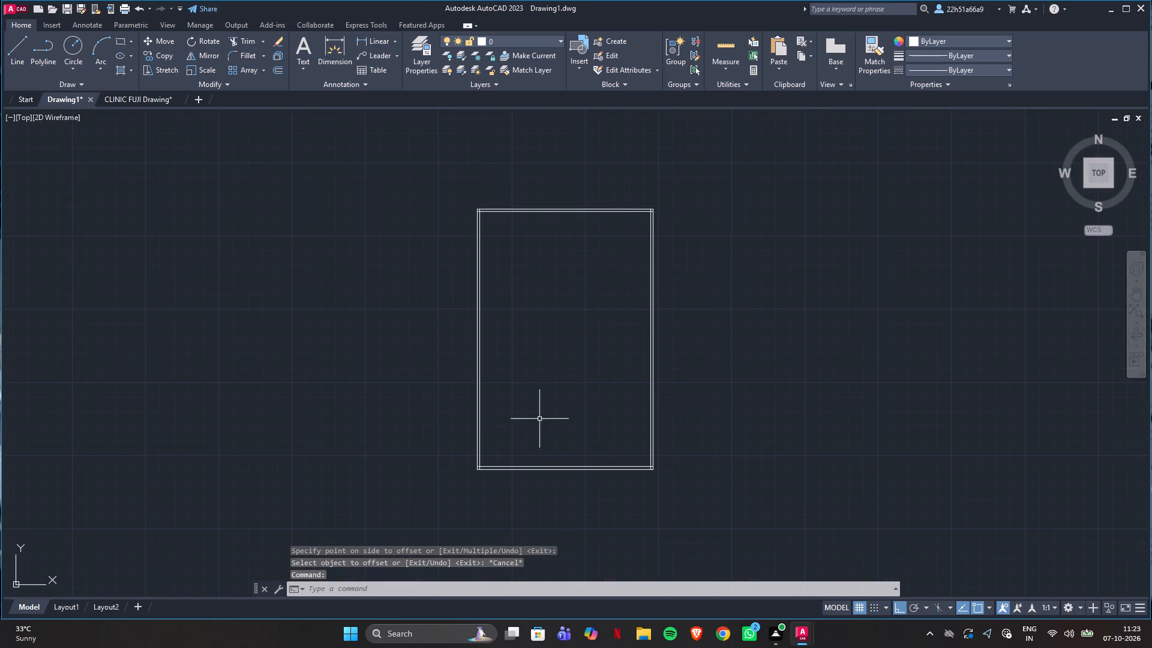
Trim the overlapping inner wall line ends at the lower-right and upper-right corners of the building outline.
{"action": "scroll", "coordinate": [656, 491], "scroll_direction": "up", "scroll_amount": 1}
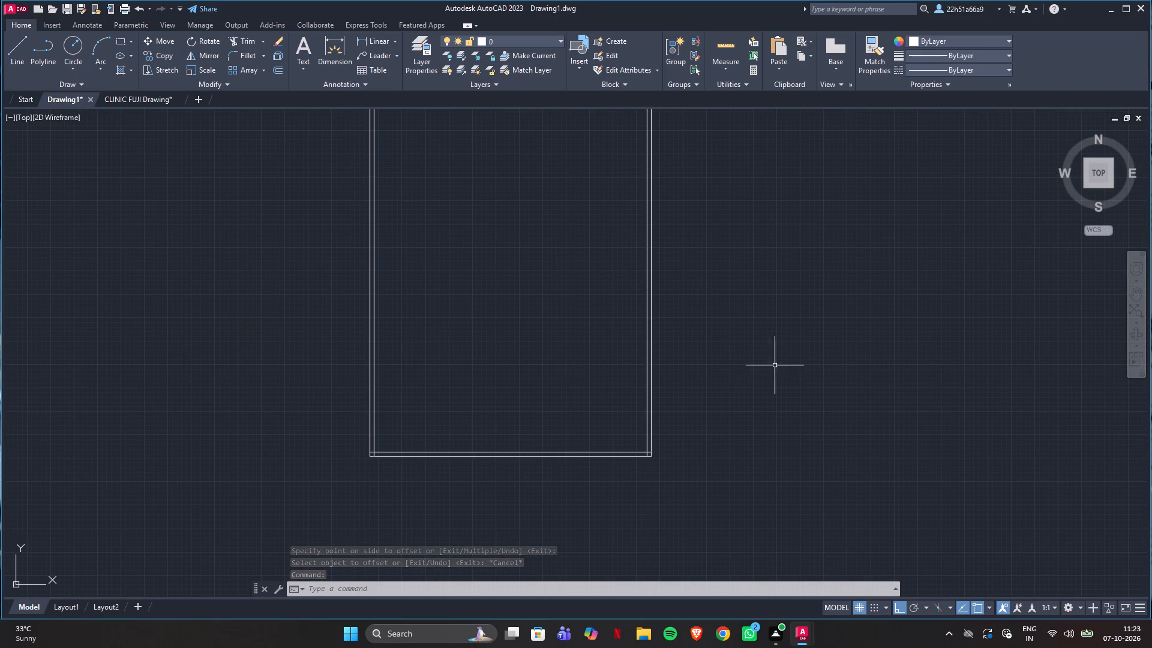
{"action": "scroll", "coordinate": [623, 485], "scroll_direction": "up", "scroll_amount": 4}
{"action": "type", "text": "tr"}
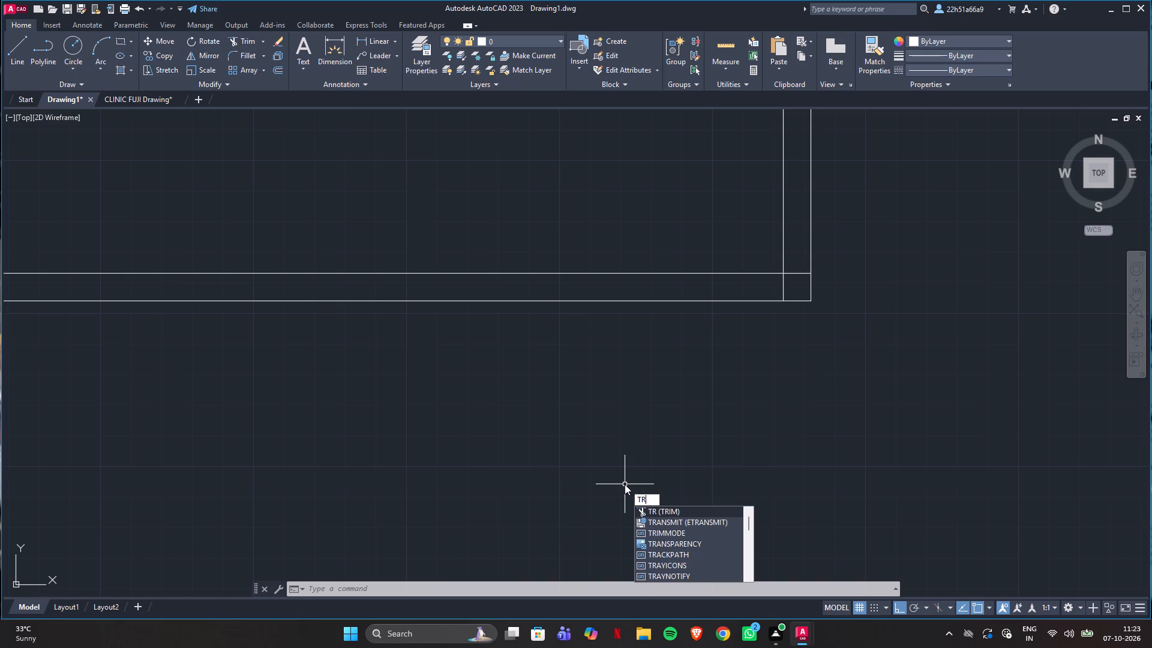
{"action": "key", "text": "Return"}
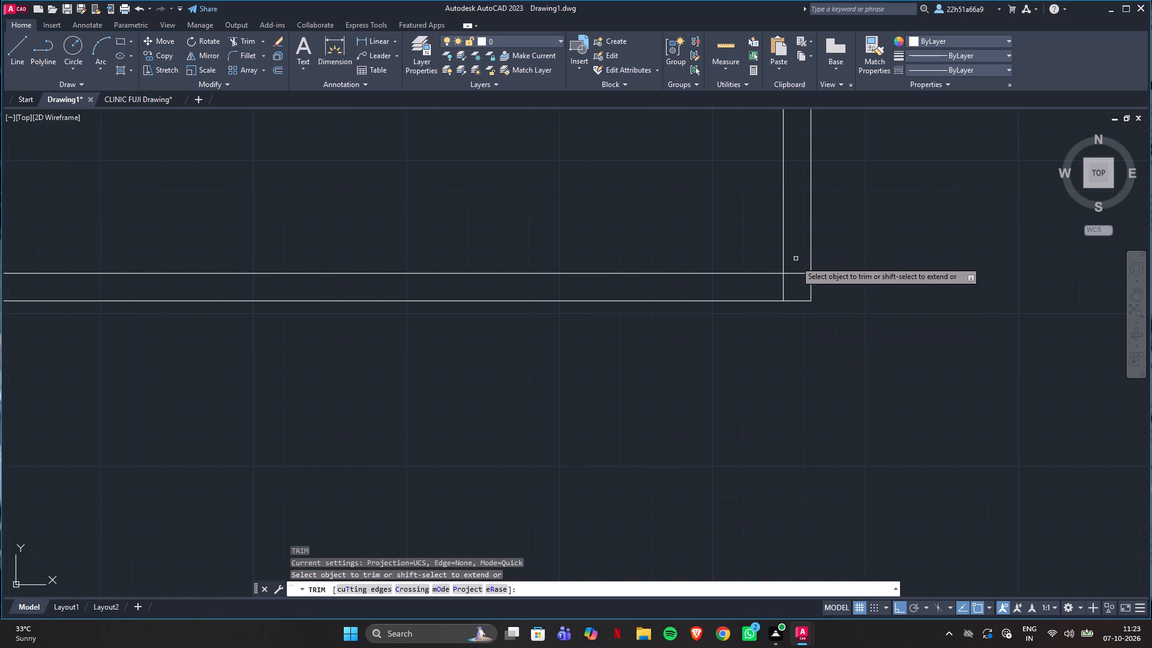
{"action": "scroll", "coordinate": [797, 271], "scroll_direction": "up", "scroll_amount": 3}
{"action": "left_click_drag", "start_coordinate": [800, 247], "coordinate": [702, 329]}
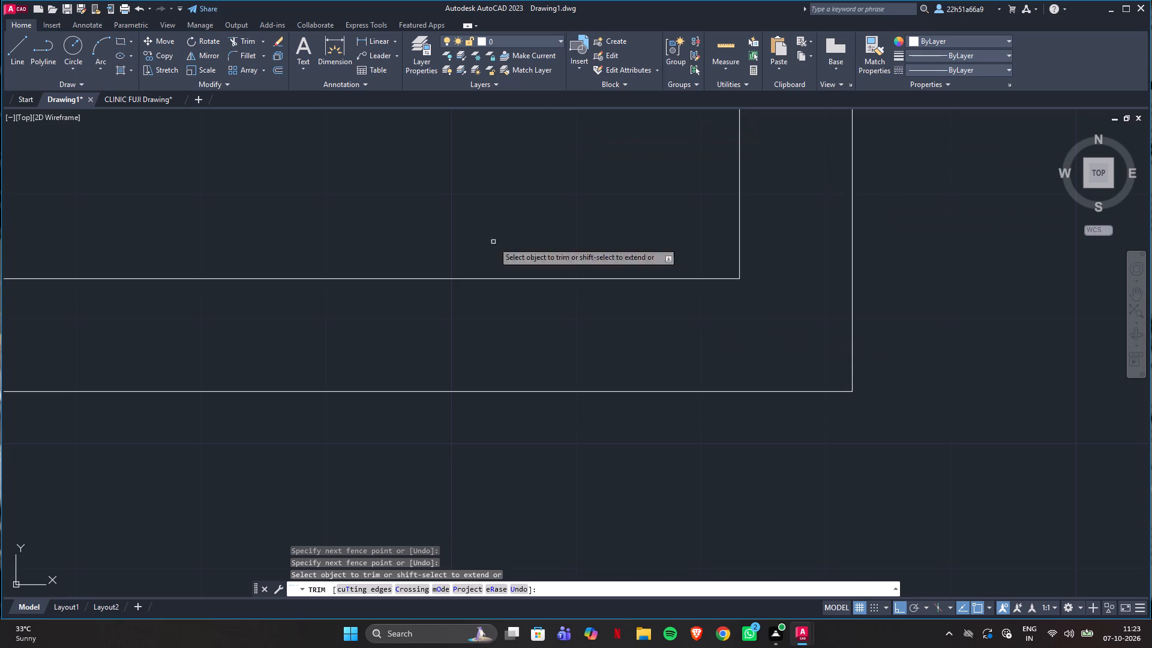
{"action": "scroll", "coordinate": [509, 373], "scroll_direction": "down", "scroll_amount": 3}
{"action": "scroll", "coordinate": [535, 427], "scroll_direction": "down", "scroll_amount": 3}
{"action": "scroll", "coordinate": [631, 417], "scroll_direction": "down", "scroll_amount": 4}
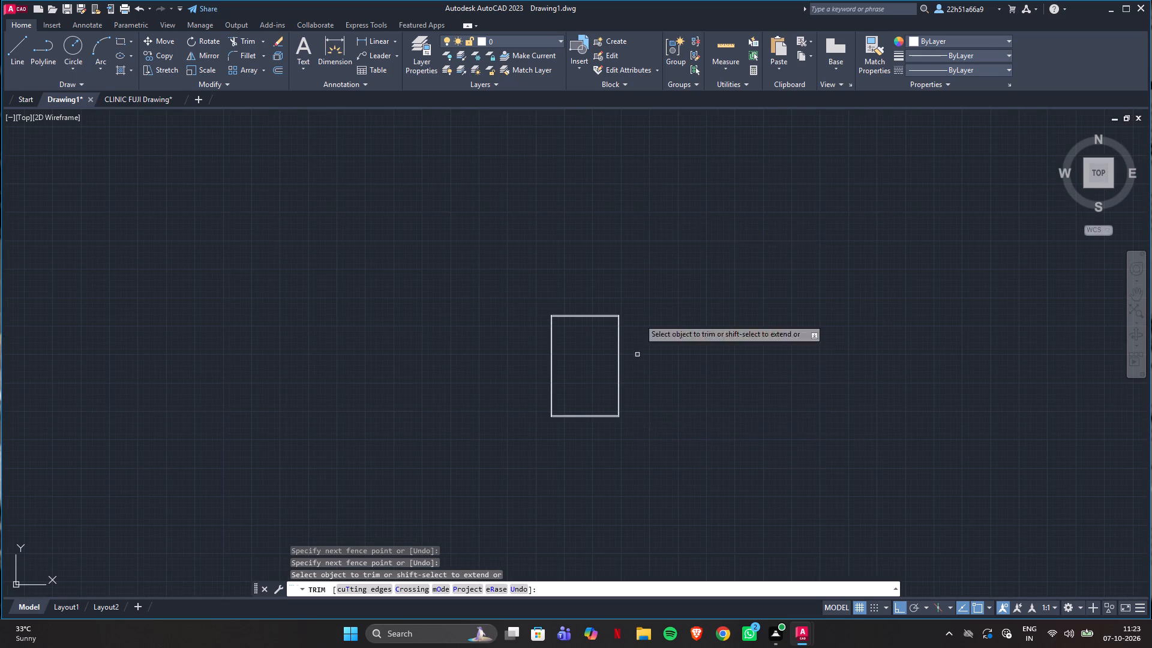
{"action": "scroll", "coordinate": [598, 289], "scroll_direction": "up", "scroll_amount": 3}
{"action": "scroll", "coordinate": [677, 365], "scroll_direction": "up", "scroll_amount": 5}
{"action": "scroll", "coordinate": [724, 315], "scroll_direction": "down", "scroll_amount": 2}
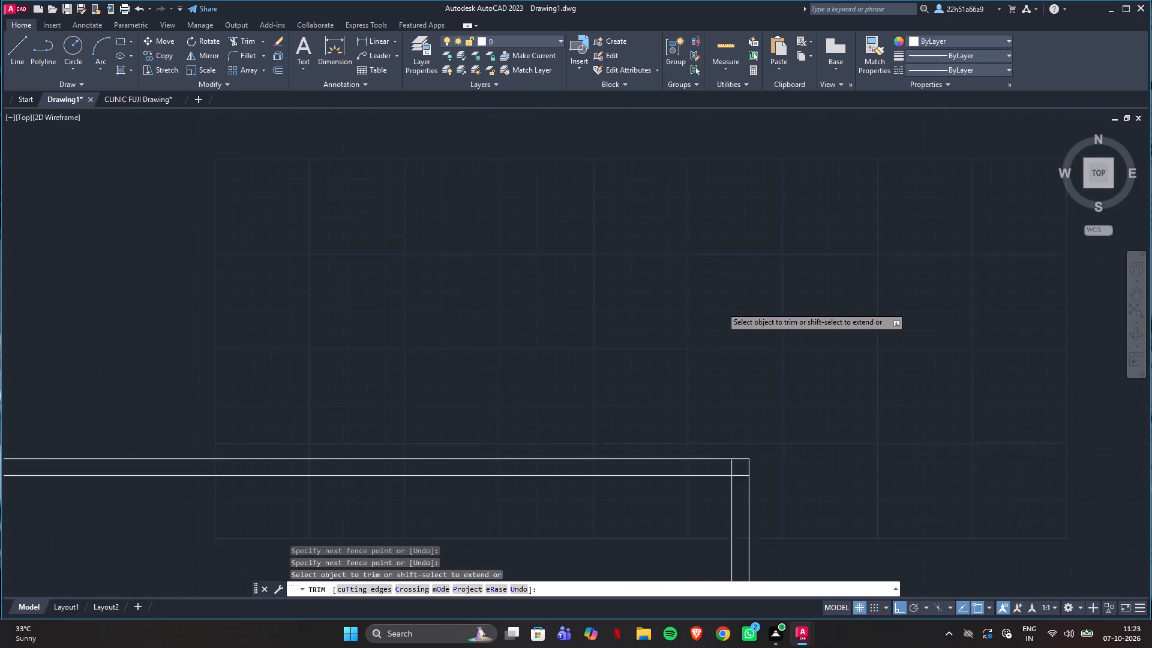
{"action": "scroll", "coordinate": [721, 307], "scroll_direction": "down", "scroll_amount": 1}
{"action": "scroll", "coordinate": [761, 424], "scroll_direction": "up", "scroll_amount": 4}
{"action": "left_click_drag", "start_coordinate": [514, 313], "coordinate": [558, 319]}
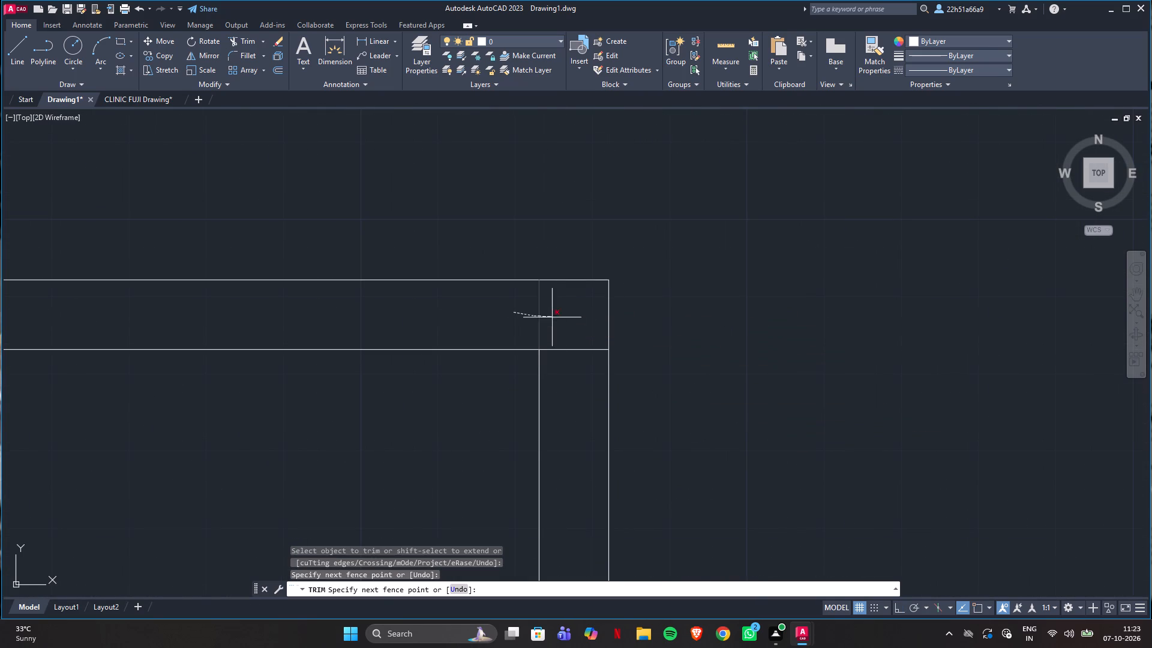
{"action": "left_click_drag", "start_coordinate": [558, 319], "coordinate": [578, 383]}
Trim the overlapping inner wall line ends at the upper-left and lower-left corners of the building outline.
{"action": "scroll", "coordinate": [742, 268], "scroll_direction": "down", "scroll_amount": 6}
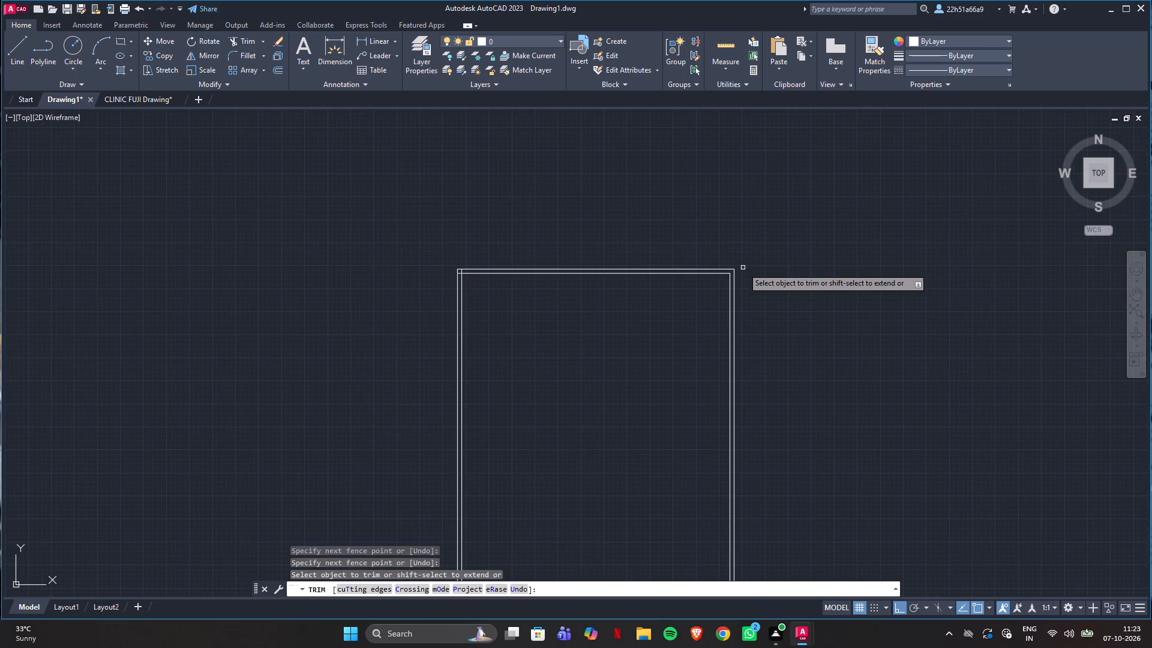
{"action": "scroll", "coordinate": [470, 274], "scroll_direction": "up", "scroll_amount": 8}
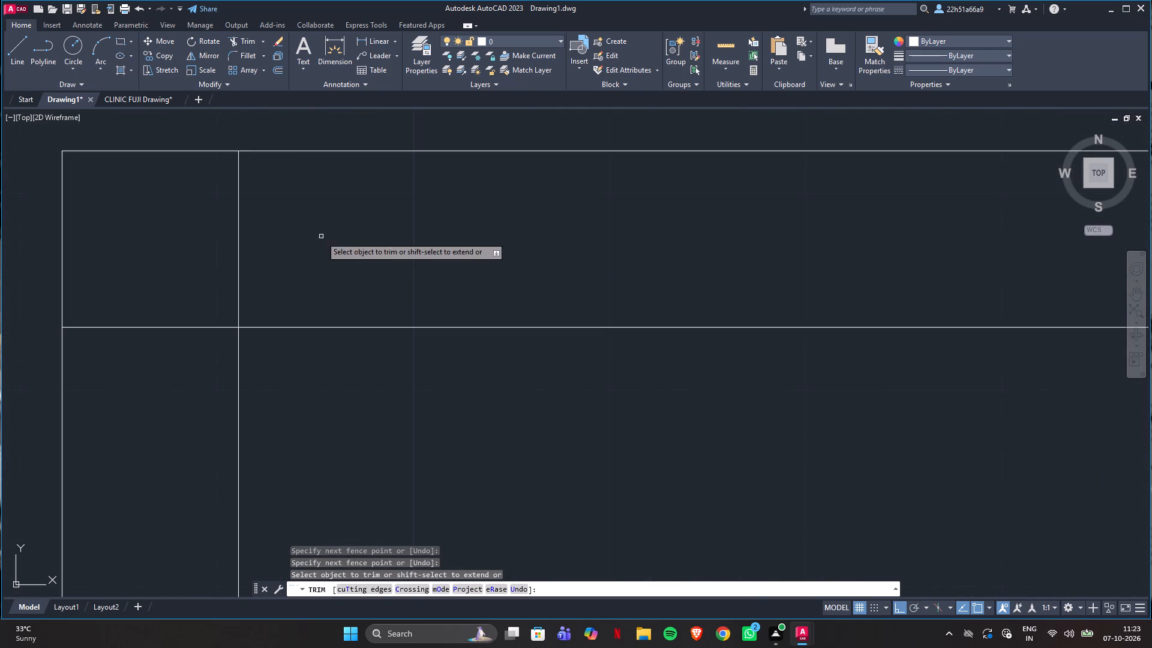
{"action": "left_click_drag", "start_coordinate": [293, 228], "coordinate": [131, 375]}
{"action": "scroll", "coordinate": [405, 140], "scroll_direction": "down", "scroll_amount": 3}
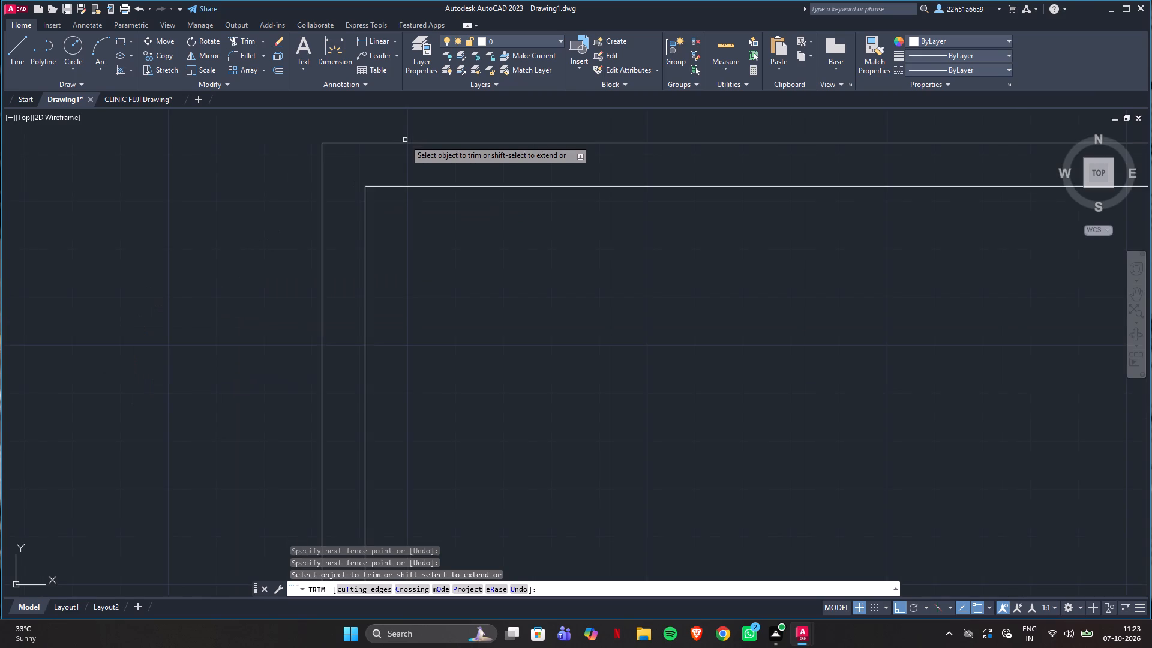
{"action": "scroll", "coordinate": [405, 141], "scroll_direction": "down", "scroll_amount": 3}
{"action": "scroll", "coordinate": [108, 160], "scroll_direction": "down", "scroll_amount": 4}
{"action": "scroll", "coordinate": [182, 429], "scroll_direction": "up", "scroll_amount": 6}
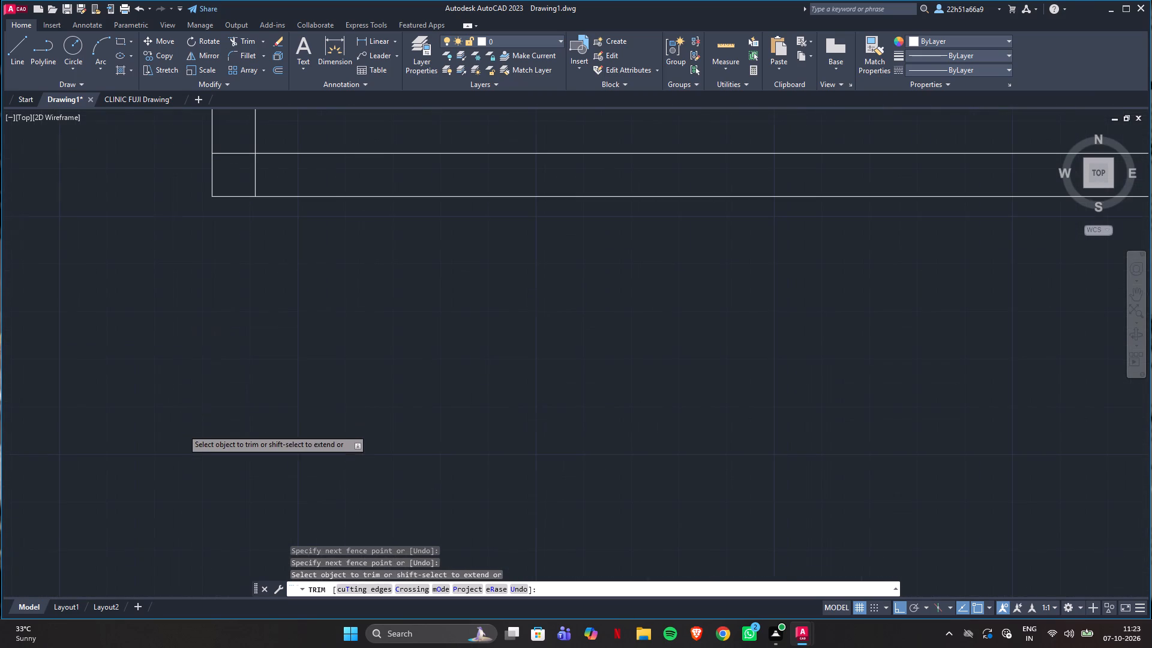
{"action": "left_click_drag", "start_coordinate": [226, 133], "coordinate": [278, 176]}
{"action": "key", "text": "Escape"}
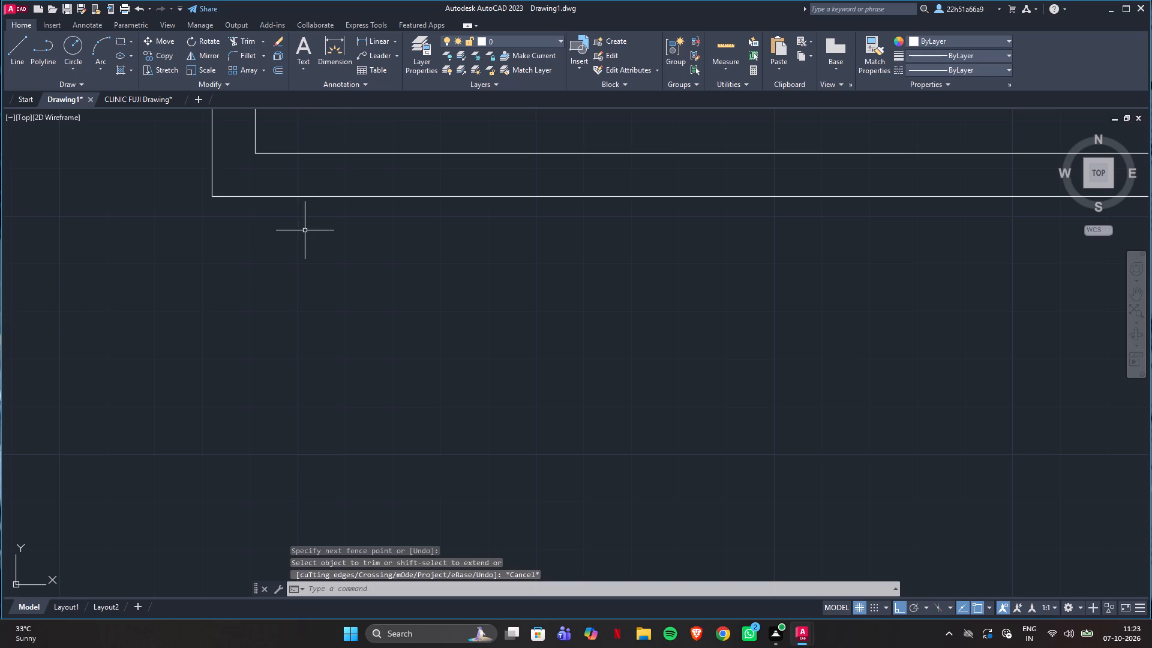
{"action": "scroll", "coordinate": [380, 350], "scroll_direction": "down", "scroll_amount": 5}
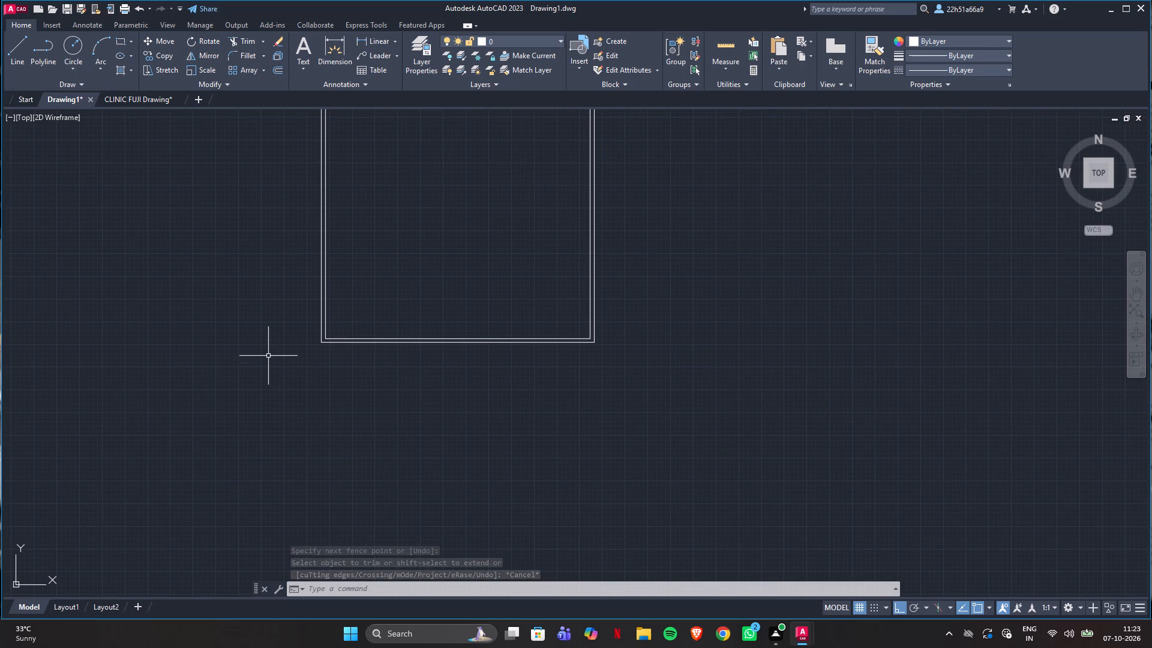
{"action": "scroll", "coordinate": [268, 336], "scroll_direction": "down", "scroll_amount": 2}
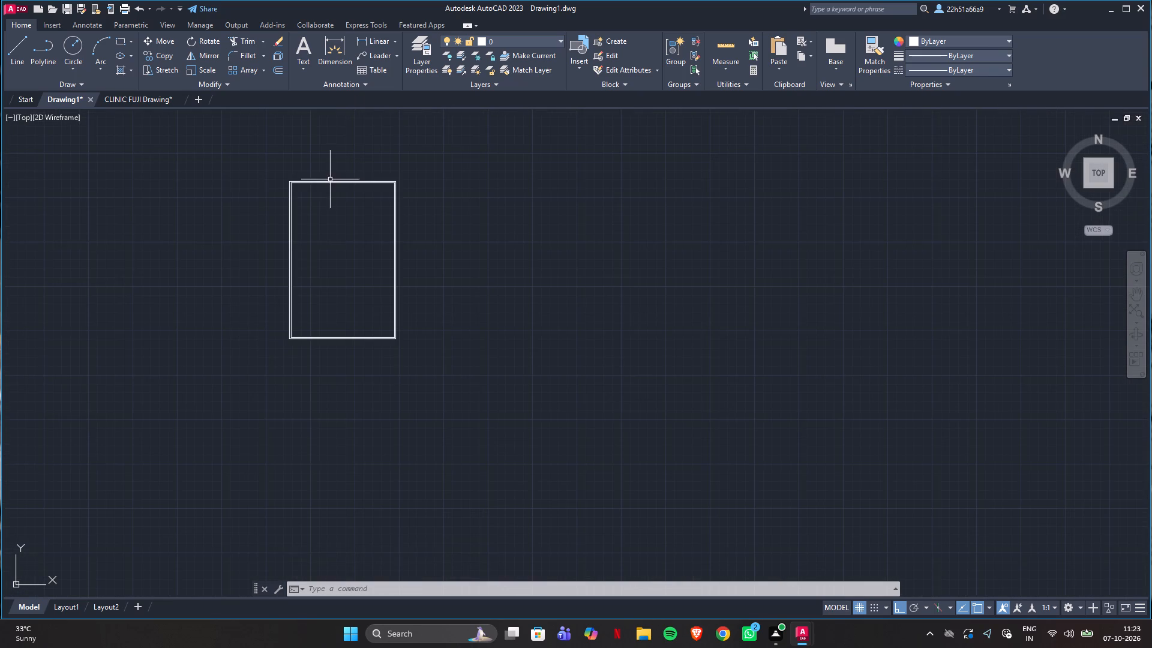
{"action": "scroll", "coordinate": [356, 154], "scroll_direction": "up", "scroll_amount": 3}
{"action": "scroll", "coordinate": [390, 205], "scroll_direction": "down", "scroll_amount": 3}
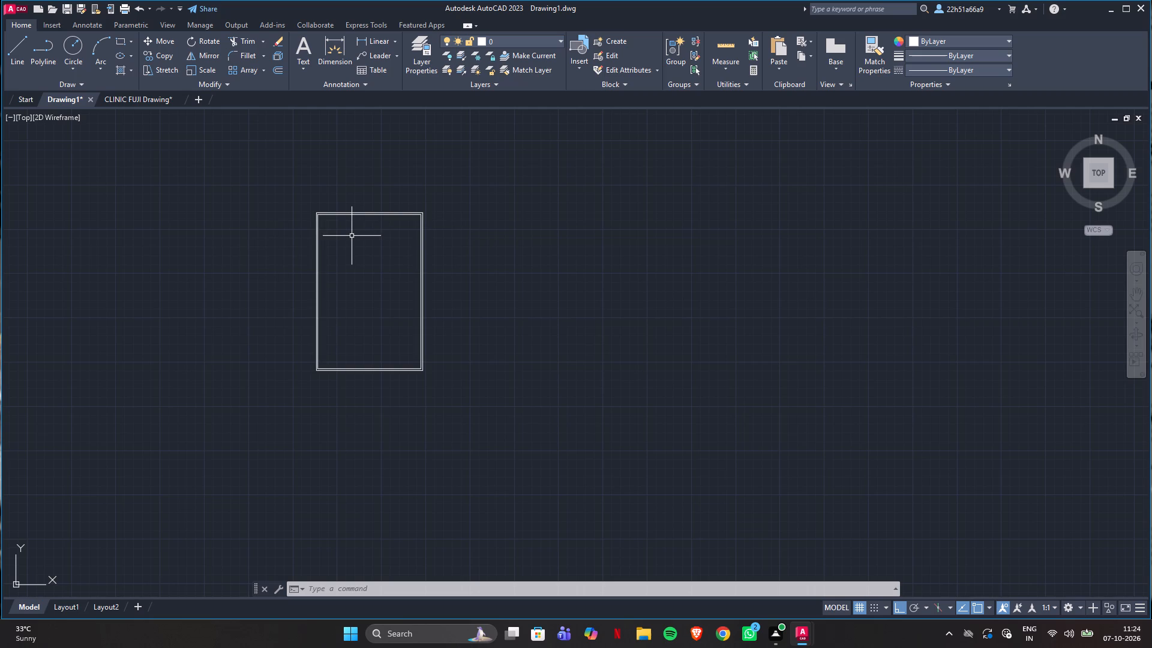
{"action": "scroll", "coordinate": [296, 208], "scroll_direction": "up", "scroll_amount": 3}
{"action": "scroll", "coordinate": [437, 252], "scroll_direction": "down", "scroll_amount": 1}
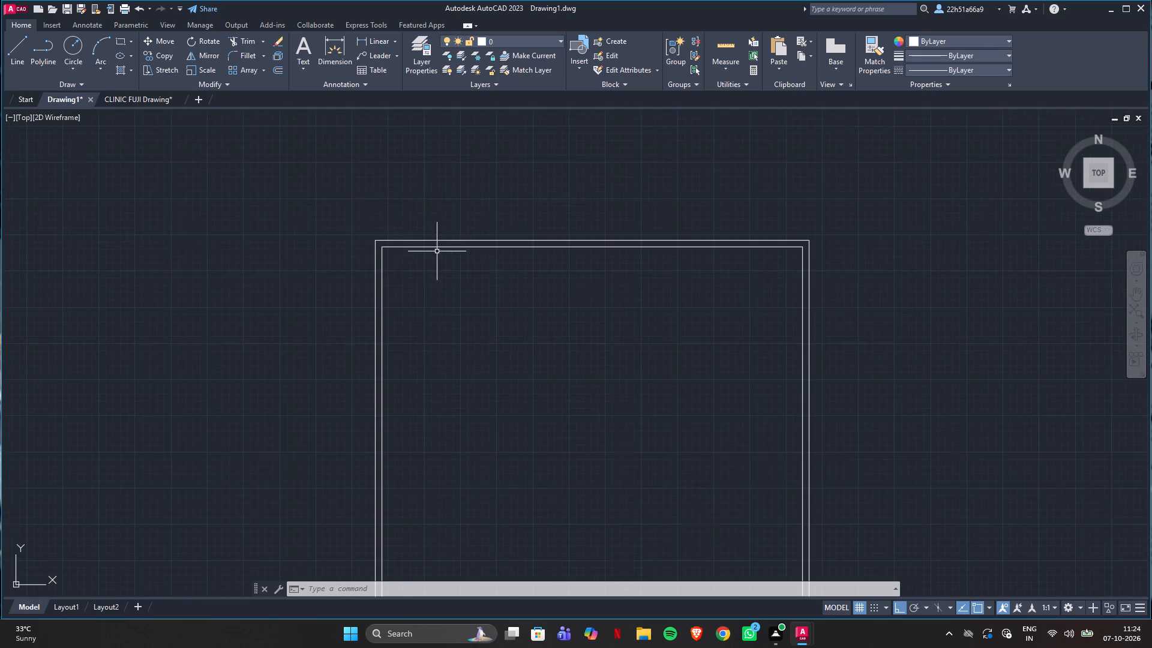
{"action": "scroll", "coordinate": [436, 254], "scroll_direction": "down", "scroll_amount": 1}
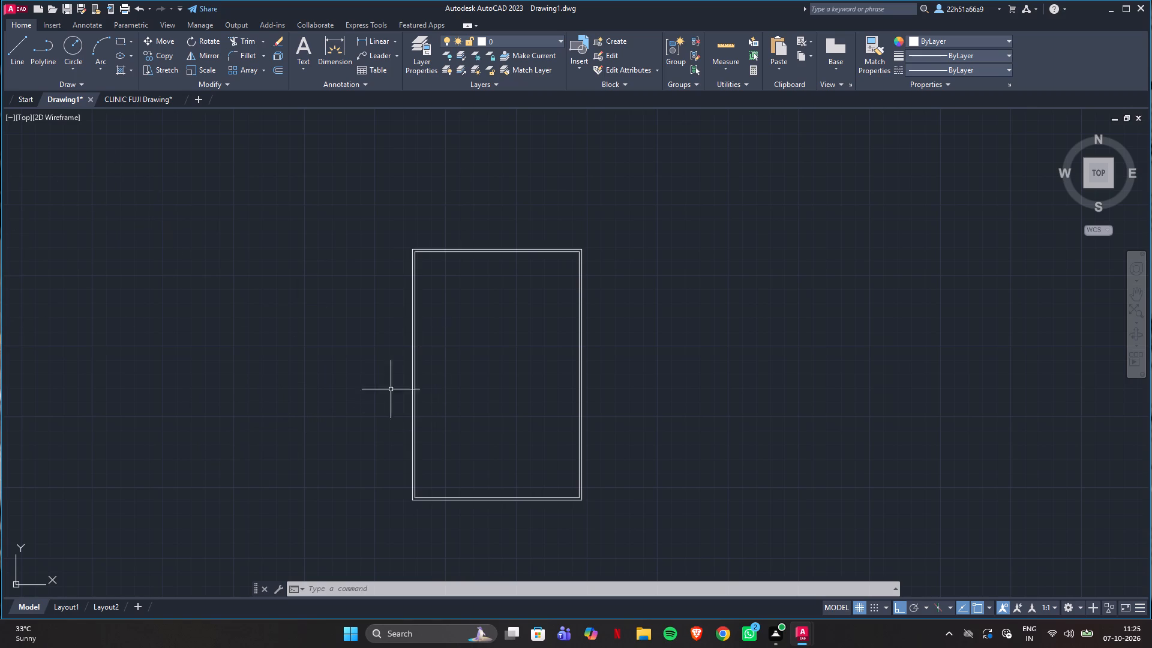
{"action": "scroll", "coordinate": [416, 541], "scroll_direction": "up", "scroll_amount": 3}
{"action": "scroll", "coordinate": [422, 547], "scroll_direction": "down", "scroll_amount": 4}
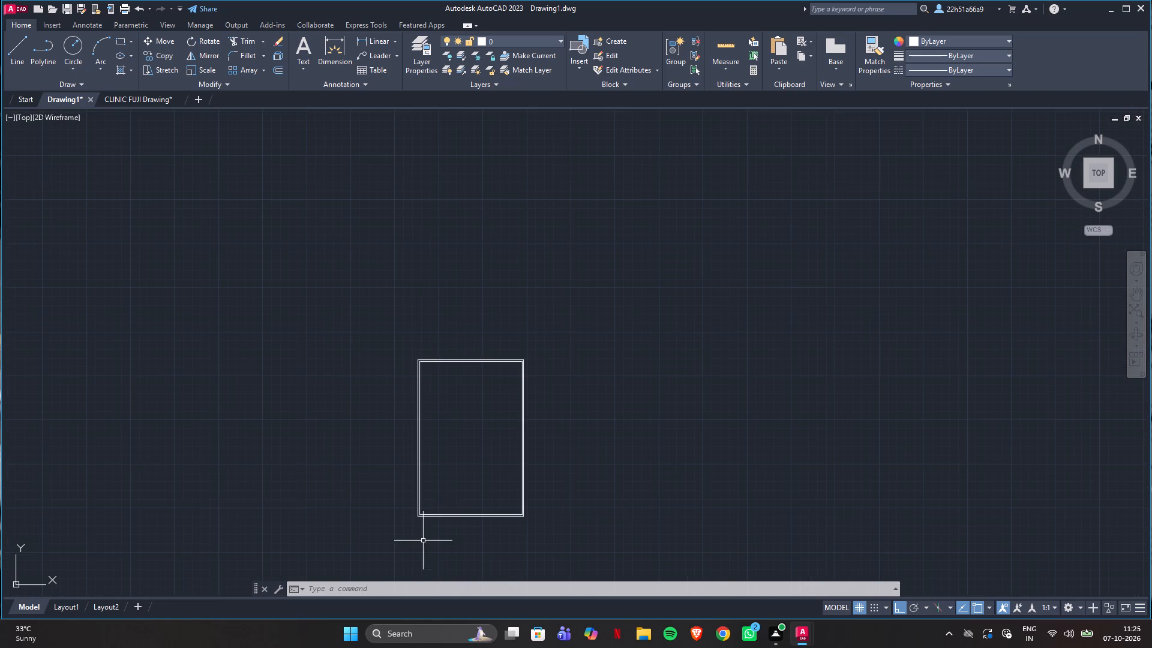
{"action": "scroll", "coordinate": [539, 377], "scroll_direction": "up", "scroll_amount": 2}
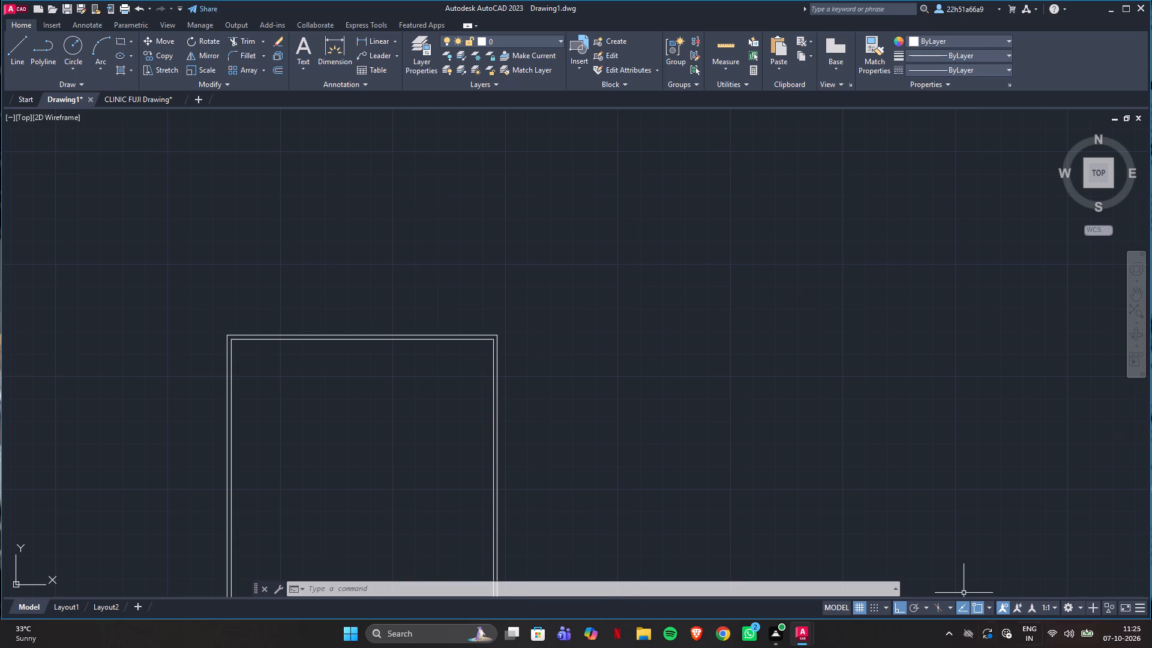
Turn off Bluetooth in the Windows quick settings and dismiss the system notification.
{"action": "left_click", "coordinate": [1066, 632]}
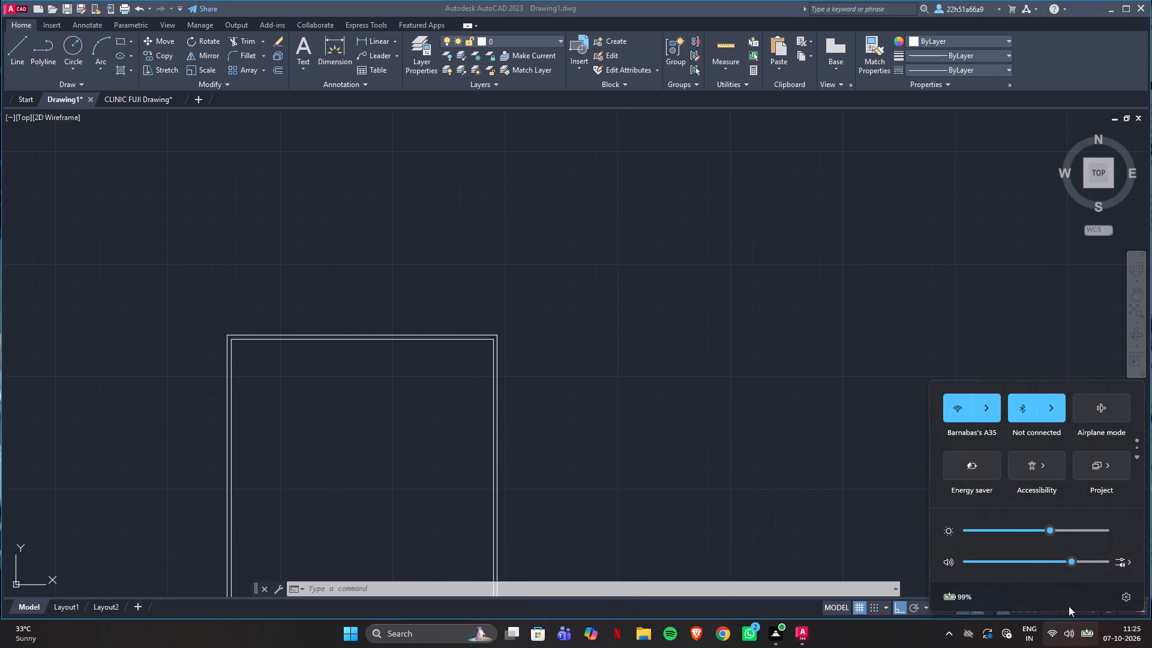
{"action": "left_click", "coordinate": [1018, 415]}
{"action": "left_click", "coordinate": [1012, 353]}
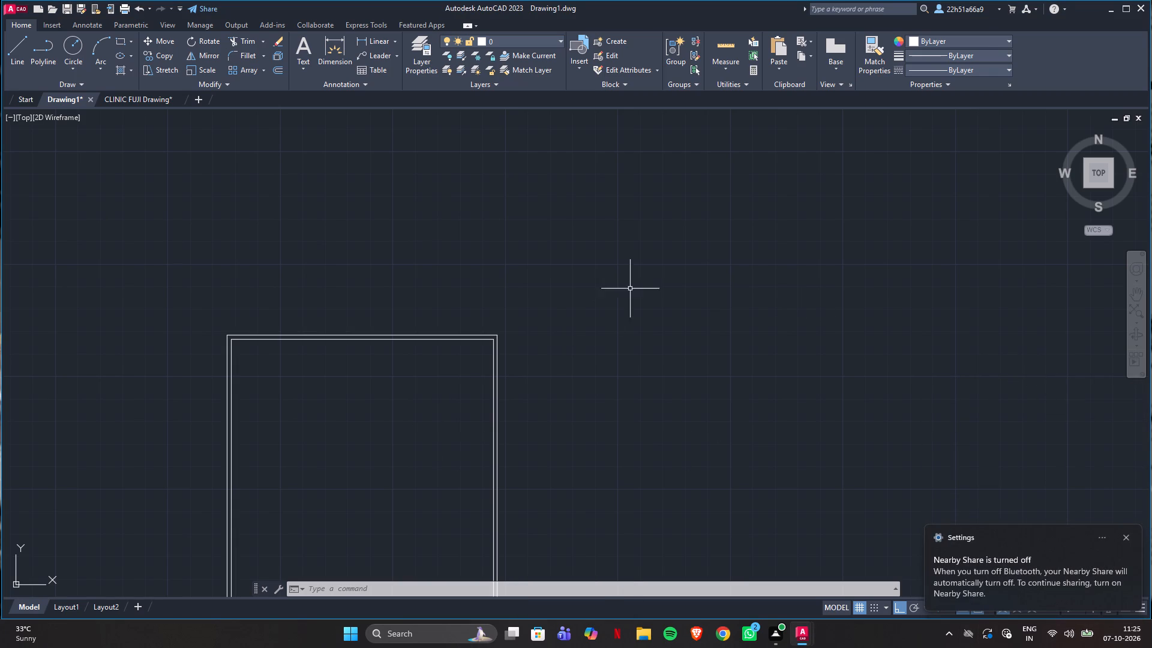
{"action": "scroll", "coordinate": [437, 304], "scroll_direction": "down", "scroll_amount": 2}
{"action": "scroll", "coordinate": [433, 378], "scroll_direction": "up", "scroll_amount": 2}
{"action": "left_click", "coordinate": [1128, 537]}
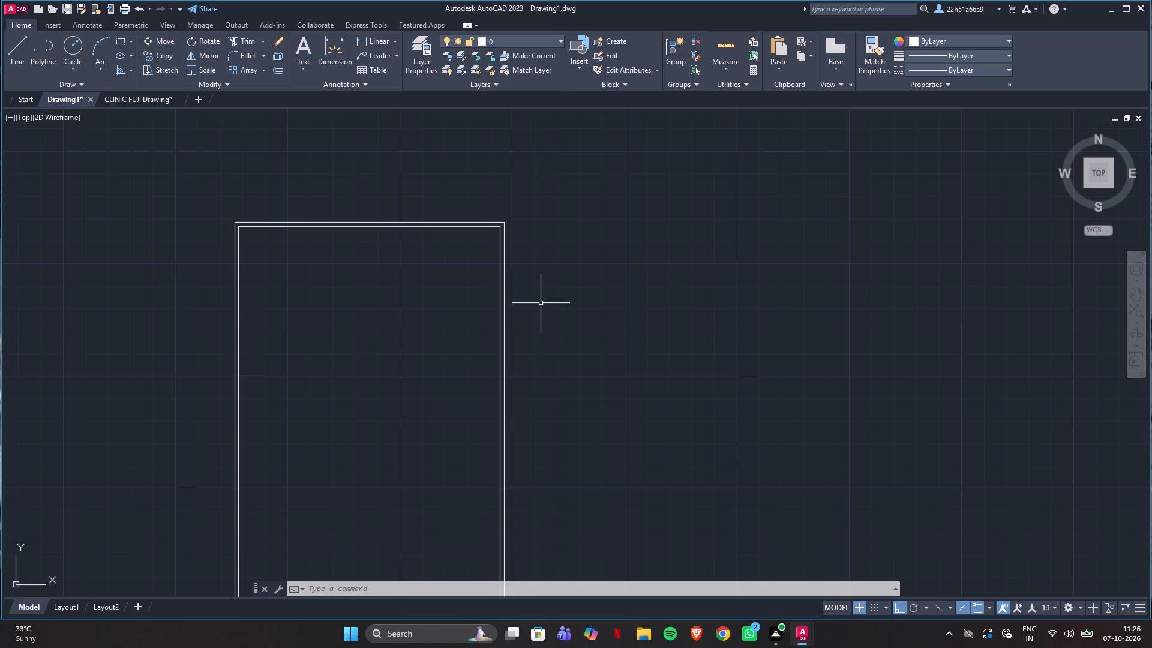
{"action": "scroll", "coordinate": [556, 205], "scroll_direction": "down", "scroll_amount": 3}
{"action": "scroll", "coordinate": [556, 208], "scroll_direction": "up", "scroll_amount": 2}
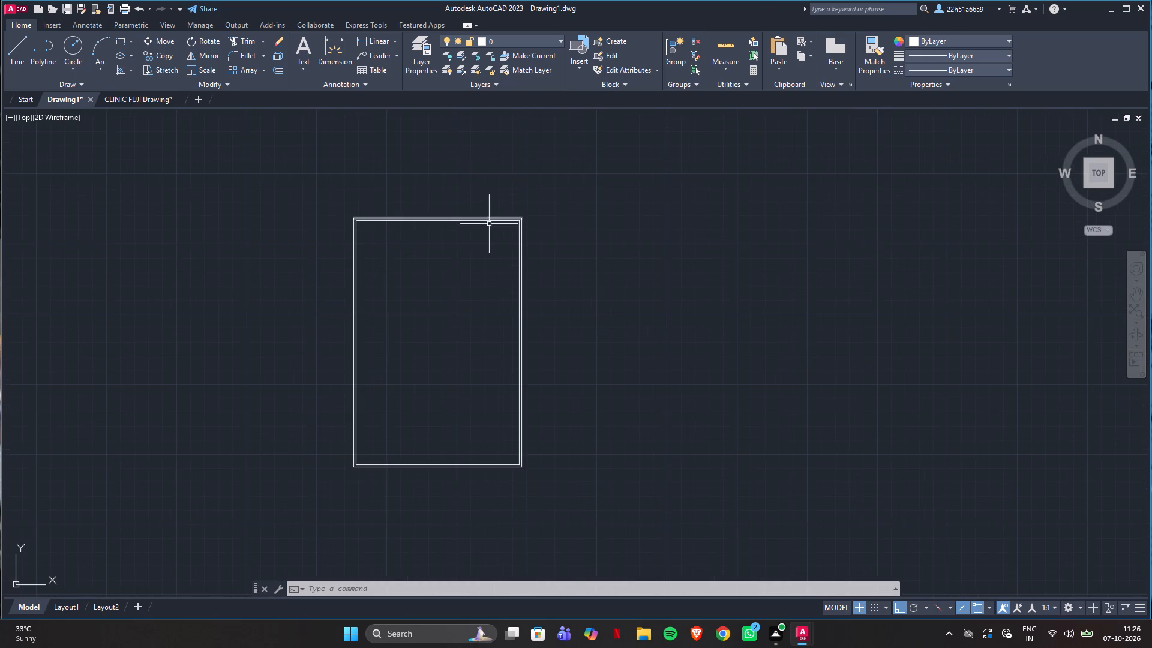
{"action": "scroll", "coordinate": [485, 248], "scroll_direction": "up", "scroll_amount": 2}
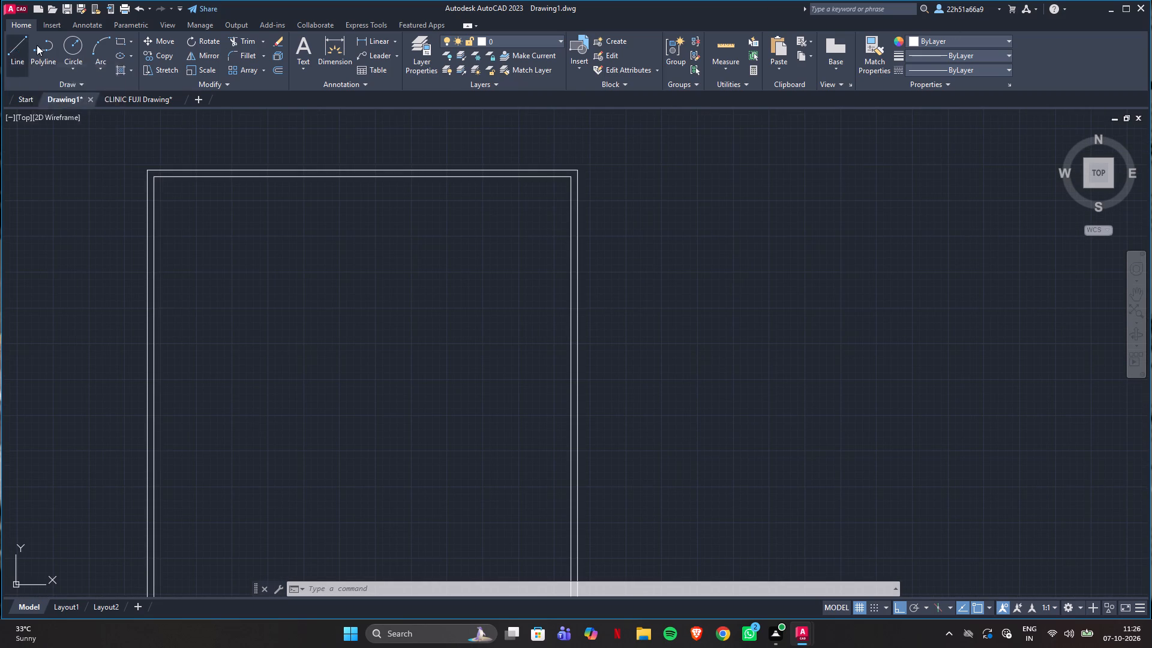
In CLINIC FUJI Drawing, quick-measure the waiting hall's front wall from the left outer corner to the entrance door.
{"action": "left_click", "coordinate": [134, 95]}
{"action": "left_click", "coordinate": [723, 43]}
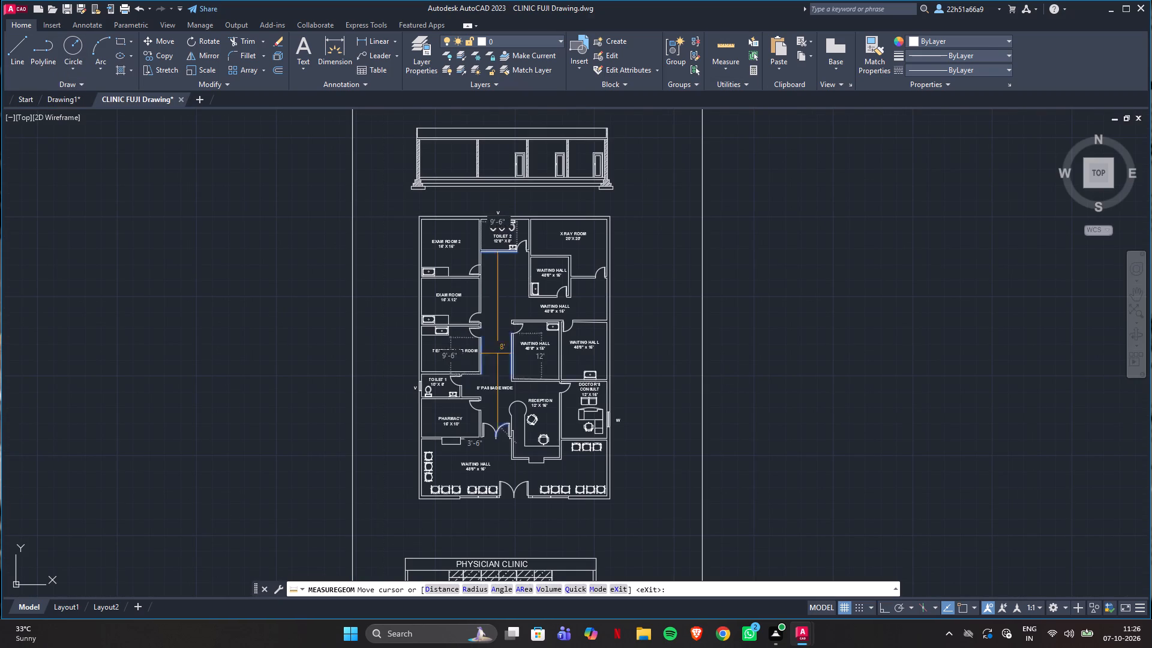
{"action": "scroll", "coordinate": [454, 454], "scroll_direction": "up", "scroll_amount": 3}
{"action": "scroll", "coordinate": [479, 374], "scroll_direction": "down", "scroll_amount": 3}
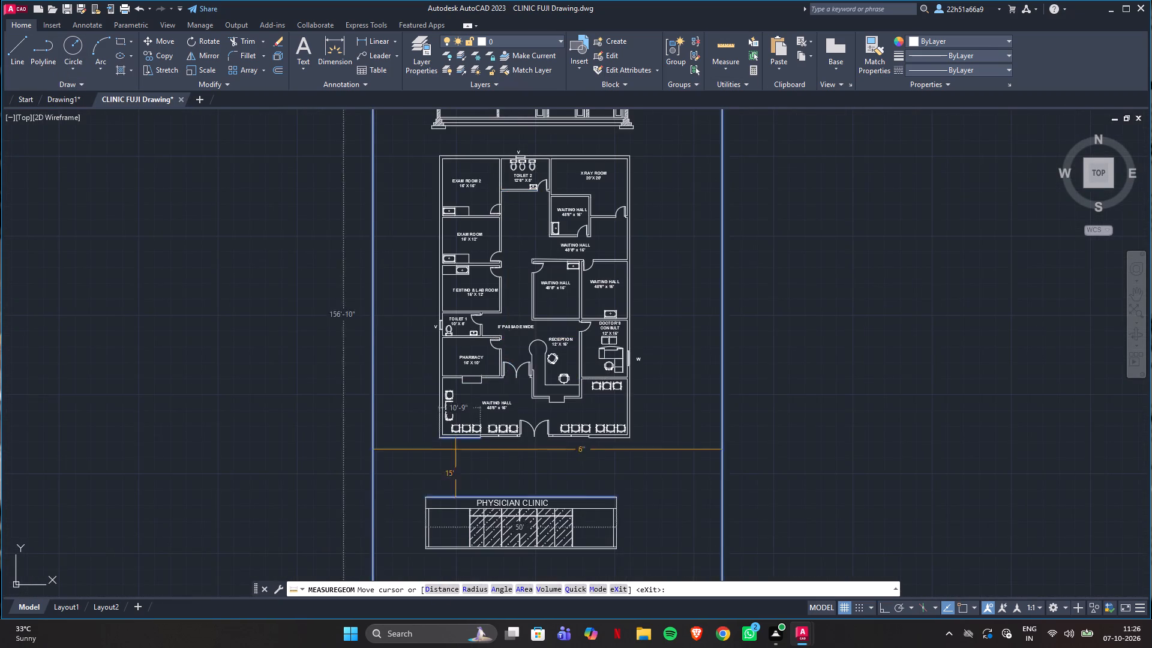
{"action": "scroll", "coordinate": [455, 458], "scroll_direction": "up", "scroll_amount": 3}
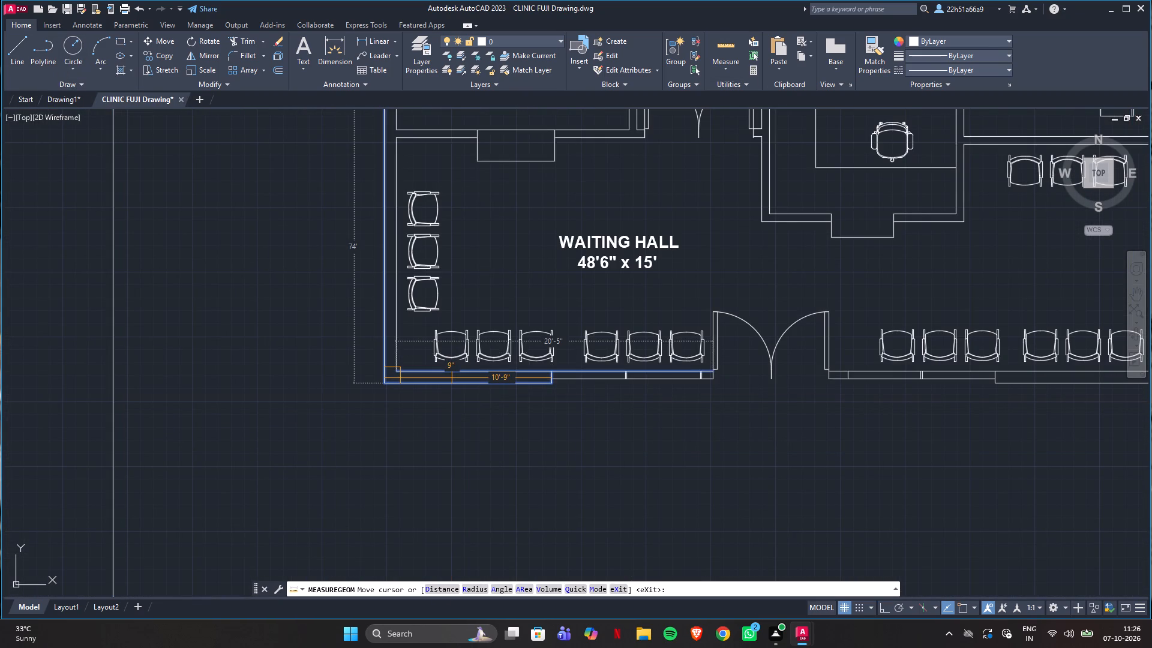
{"action": "scroll", "coordinate": [448, 379], "scroll_direction": "down", "scroll_amount": 3}
{"action": "scroll", "coordinate": [640, 379], "scroll_direction": "up", "scroll_amount": 3}
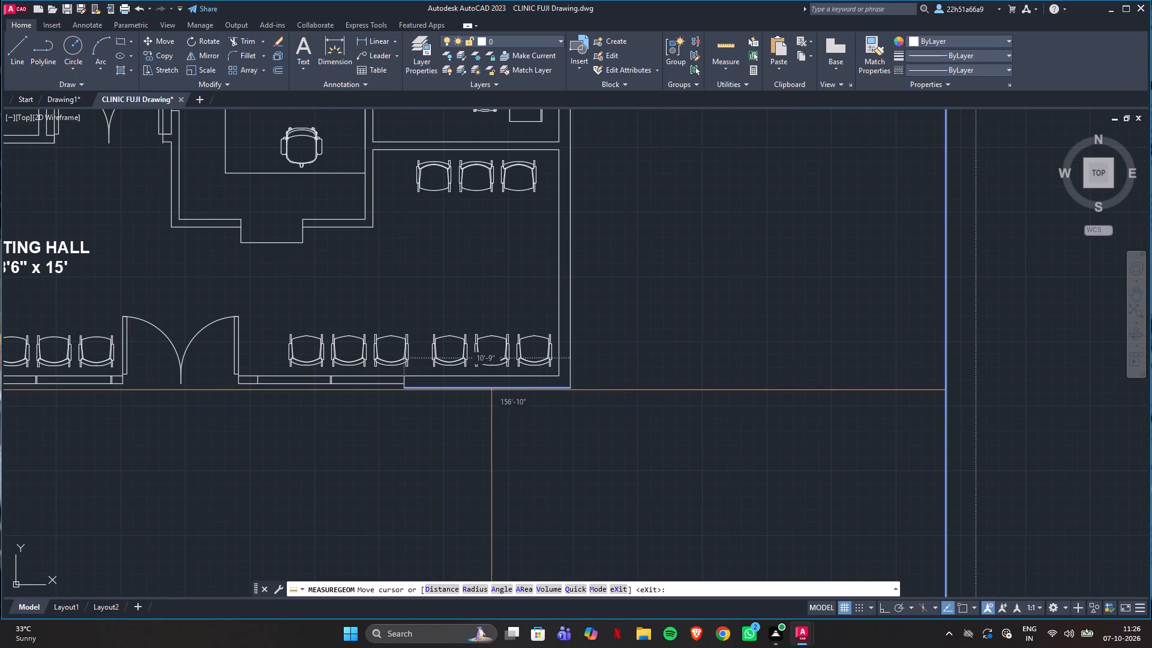
{"action": "left_click", "coordinate": [59, 108]}
{"action": "left_click", "coordinate": [66, 103]}
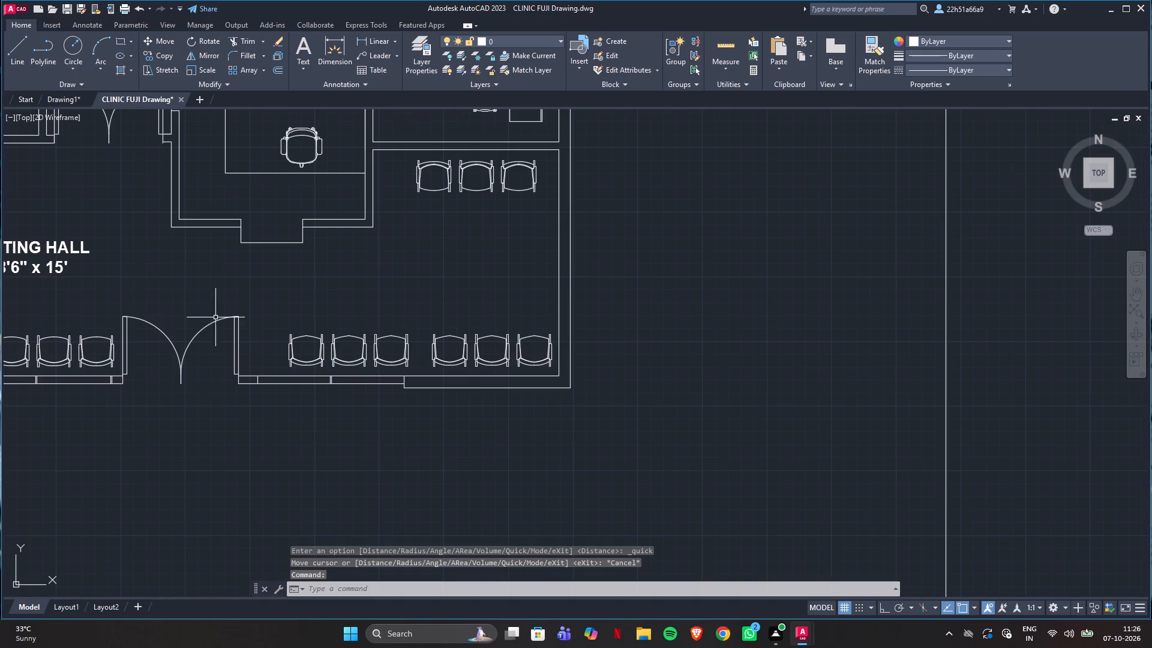
In Drawing1, draw a short line across the bottom wall's thickness, tracked 10'9" from the lower-left outer corner.
{"action": "left_click", "coordinate": [58, 99]}
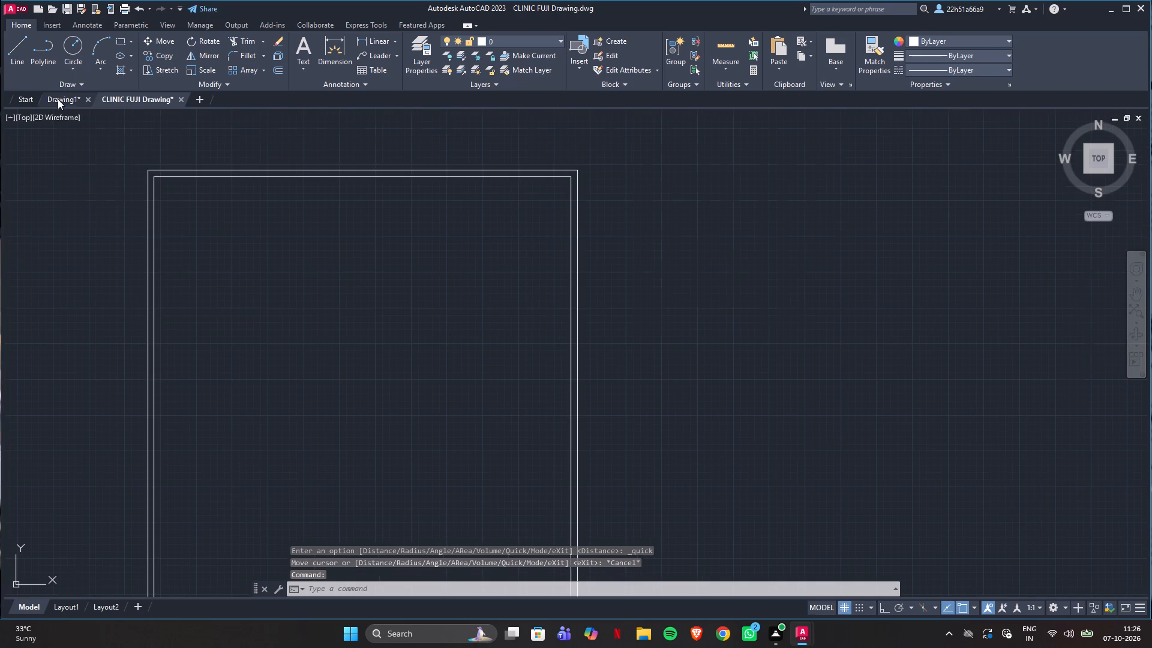
{"action": "scroll", "coordinate": [364, 323], "scroll_direction": "down", "scroll_amount": 2}
{"action": "scroll", "coordinate": [316, 507], "scroll_direction": "up", "scroll_amount": 3}
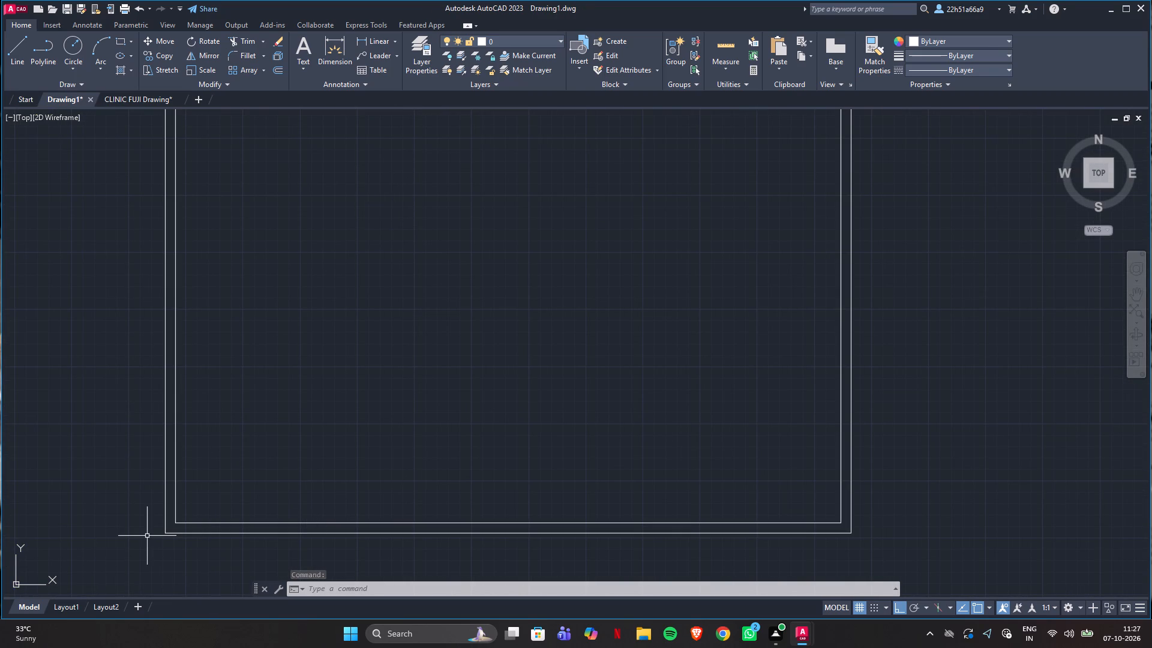
{"action": "key", "text": "l"}
{"action": "key", "text": "Return"}
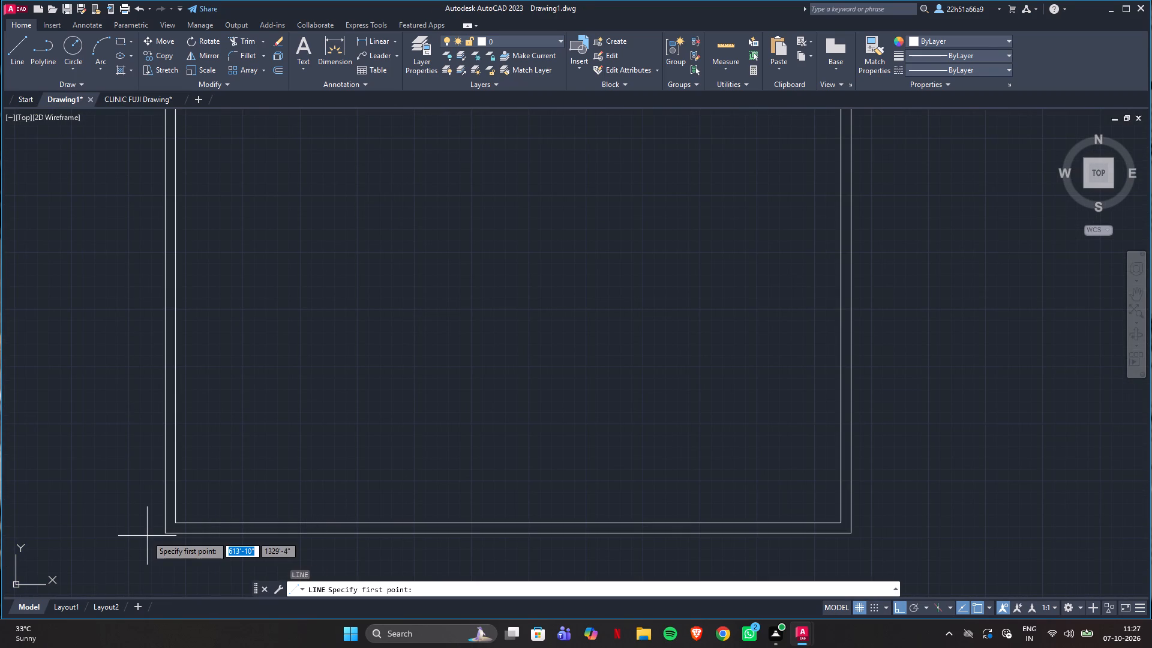
{"action": "type", "text": "tra"}
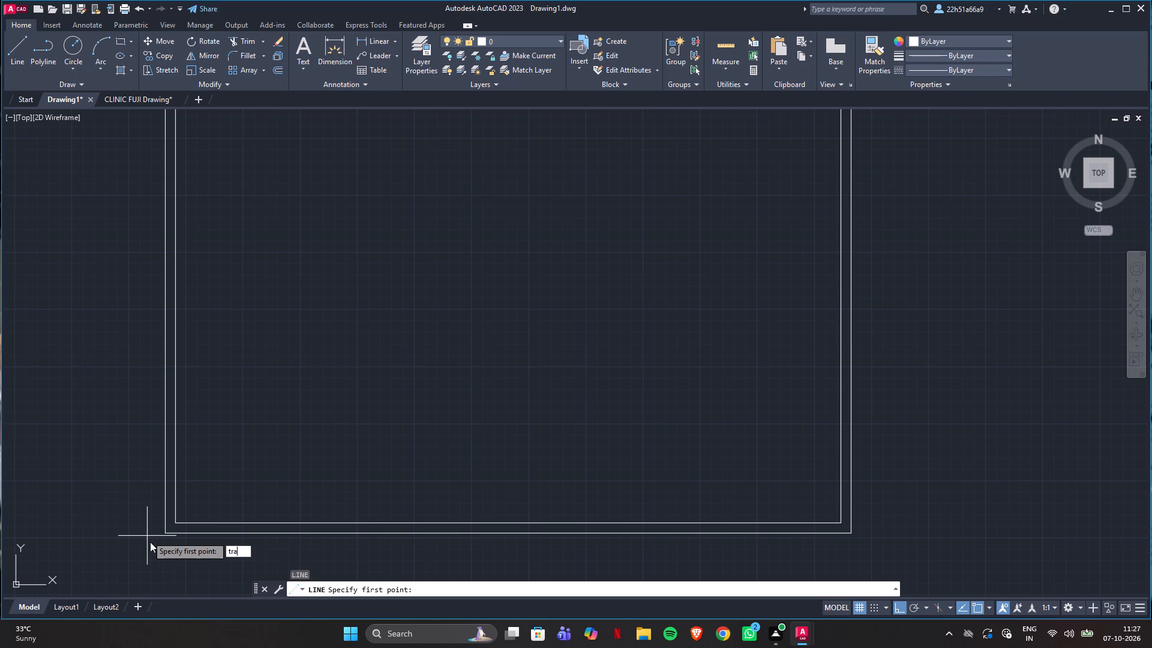
{"action": "key", "text": "Return"}
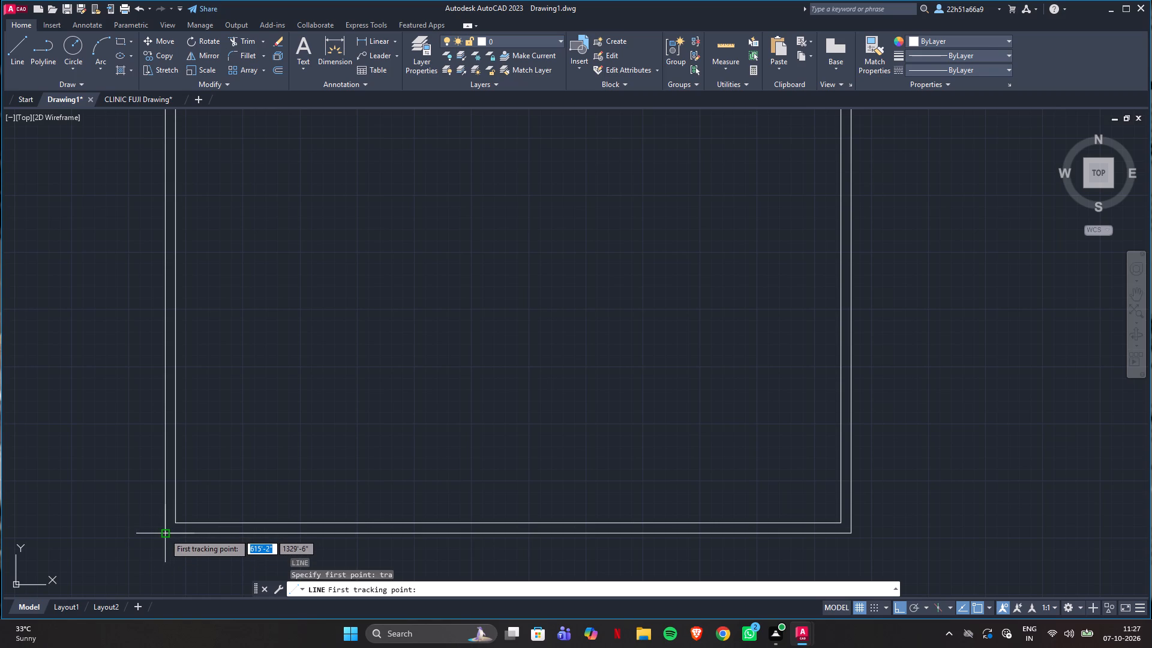
{"action": "left_click", "coordinate": [164, 533]}
{"action": "key", "text": "1"}
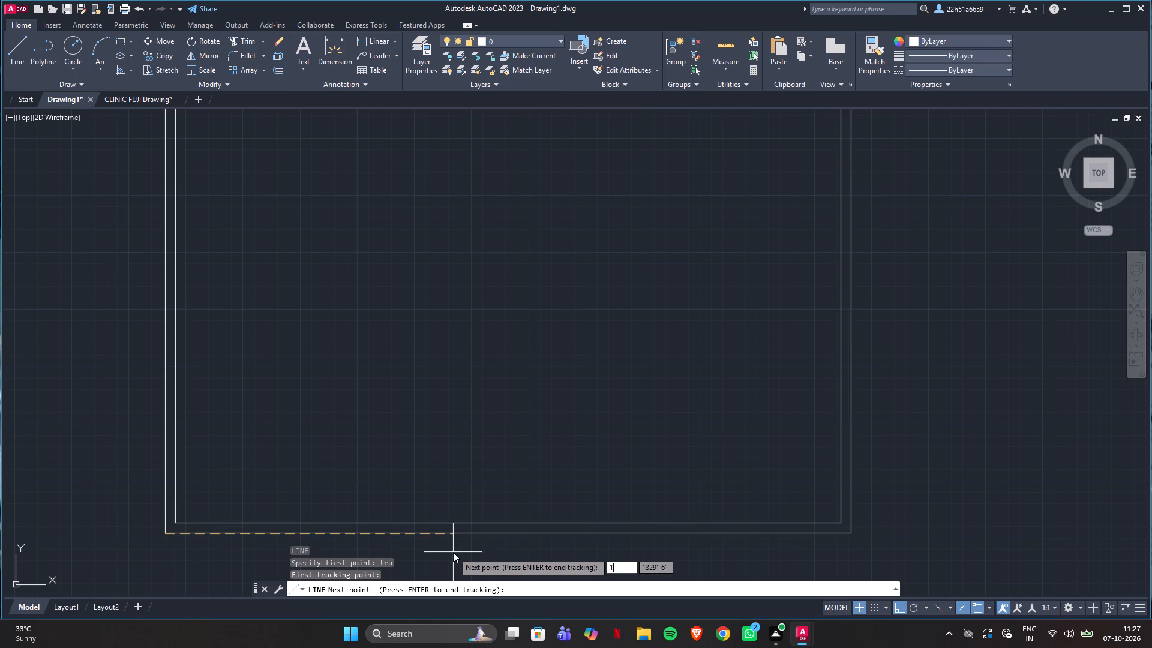
{"action": "type", "text": "0'9"}
{"action": "key", "text": "shift+quotedbl"}
{"action": "key", "text": "Return"}
{"action": "key", "text": "Return"}
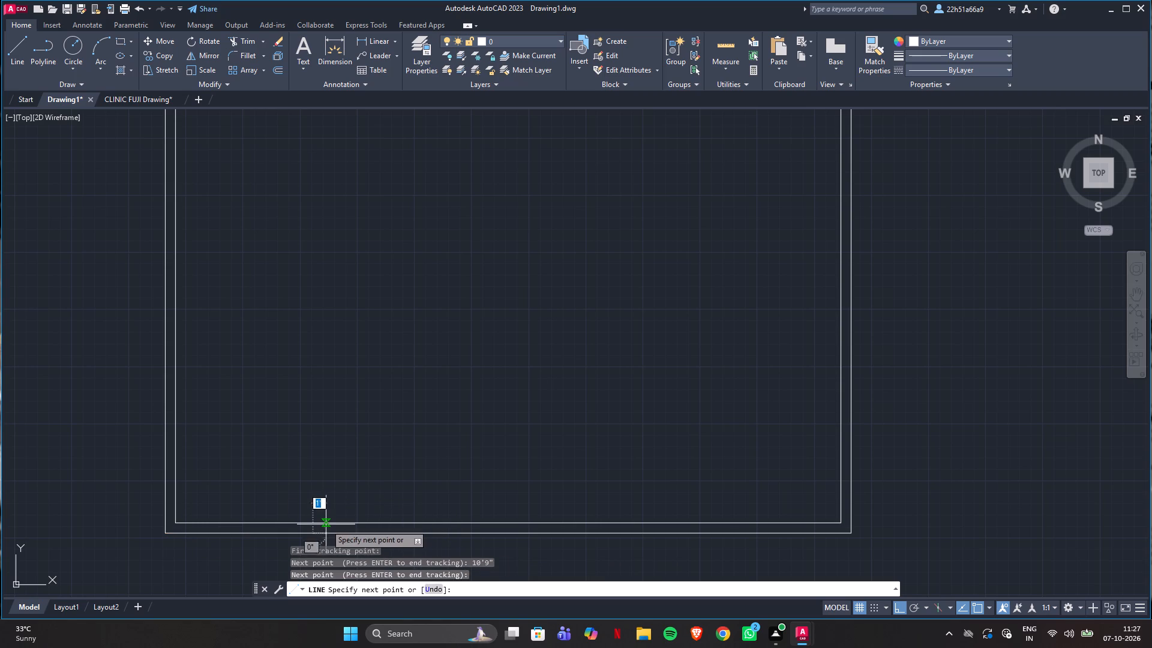
{"action": "left_click", "coordinate": [311, 523]}
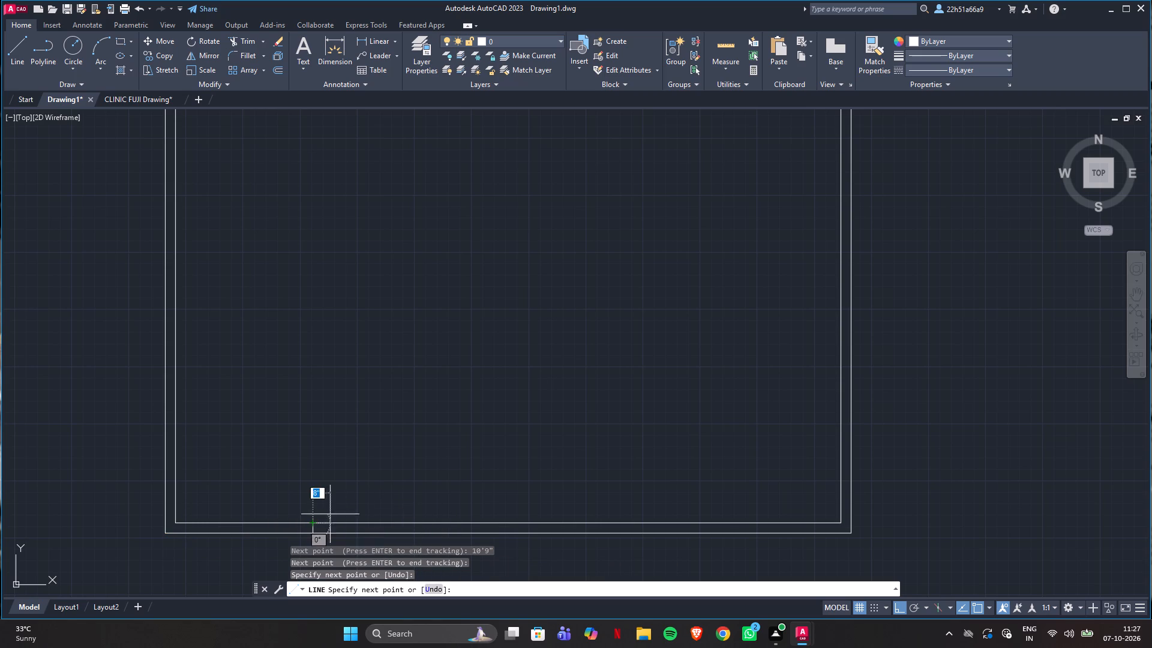
{"action": "key", "text": "Escape"}
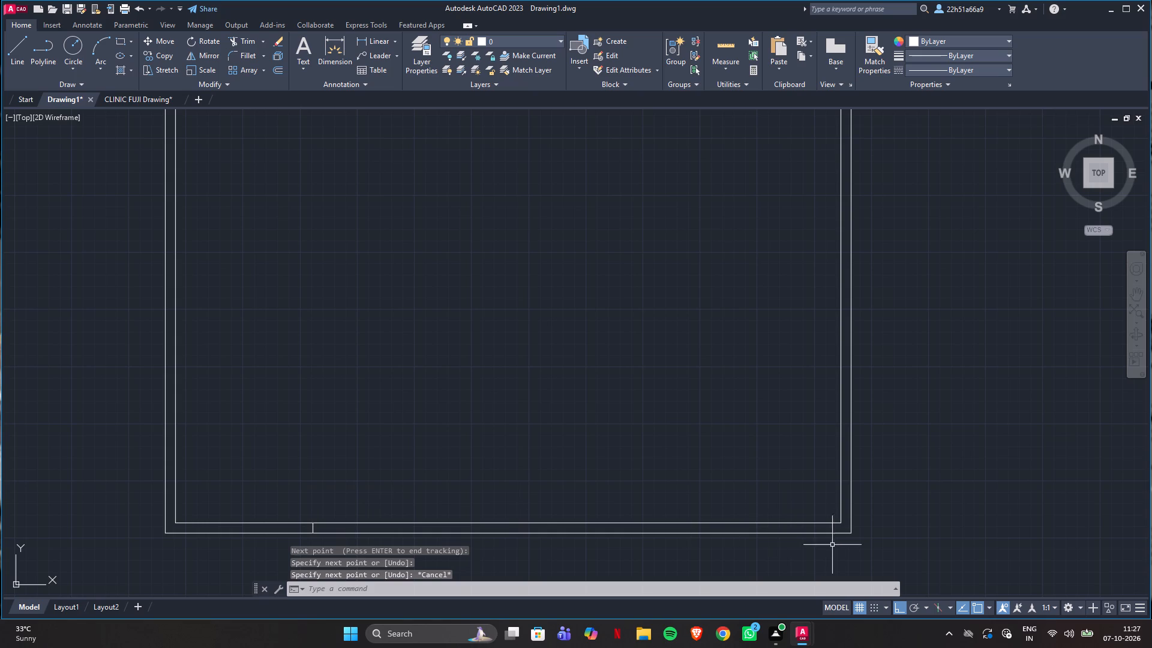
Draw a matching short line across the bottom wall's thickness, tracked 10'9" from the lower-right outer corner.
{"action": "scroll", "coordinate": [855, 538], "scroll_direction": "up", "scroll_amount": 1}
{"action": "key", "text": "l"}
{"action": "key", "text": "Return"}
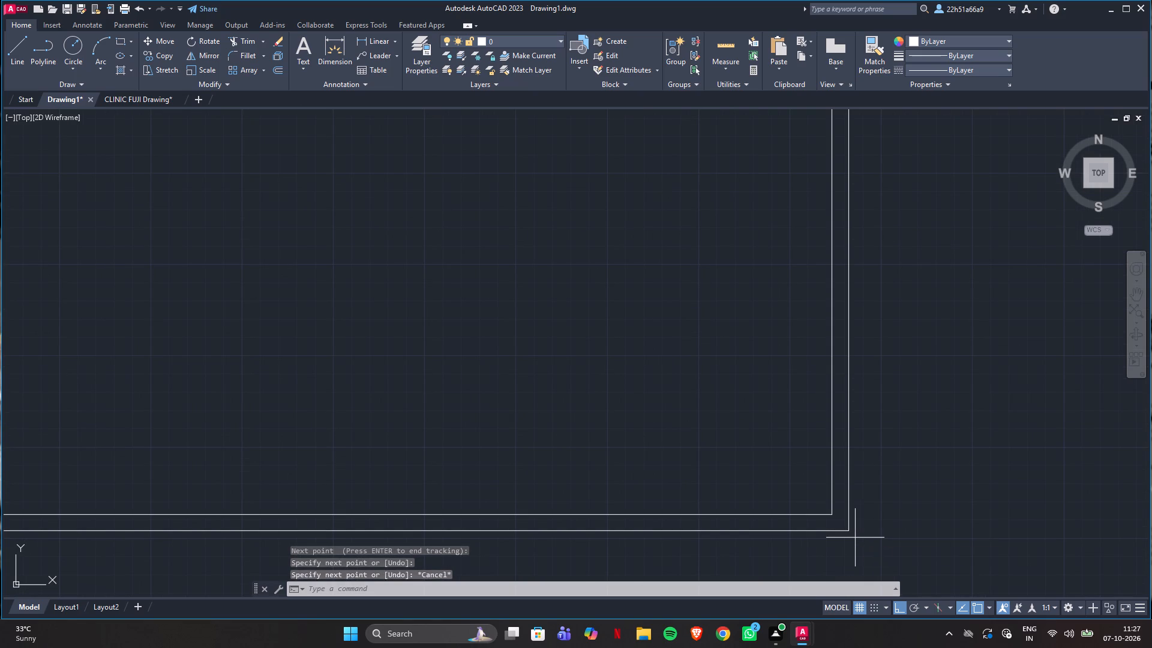
{"action": "type", "text": "tra"}
{"action": "key", "text": "Return"}
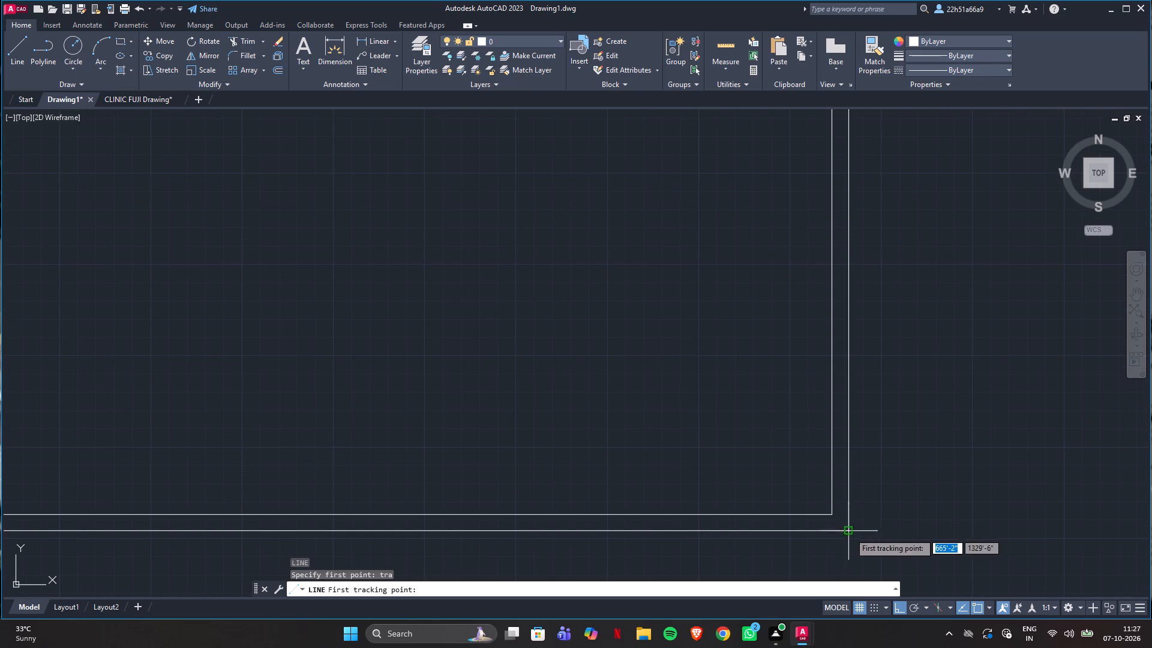
{"action": "left_click", "coordinate": [851, 530]}
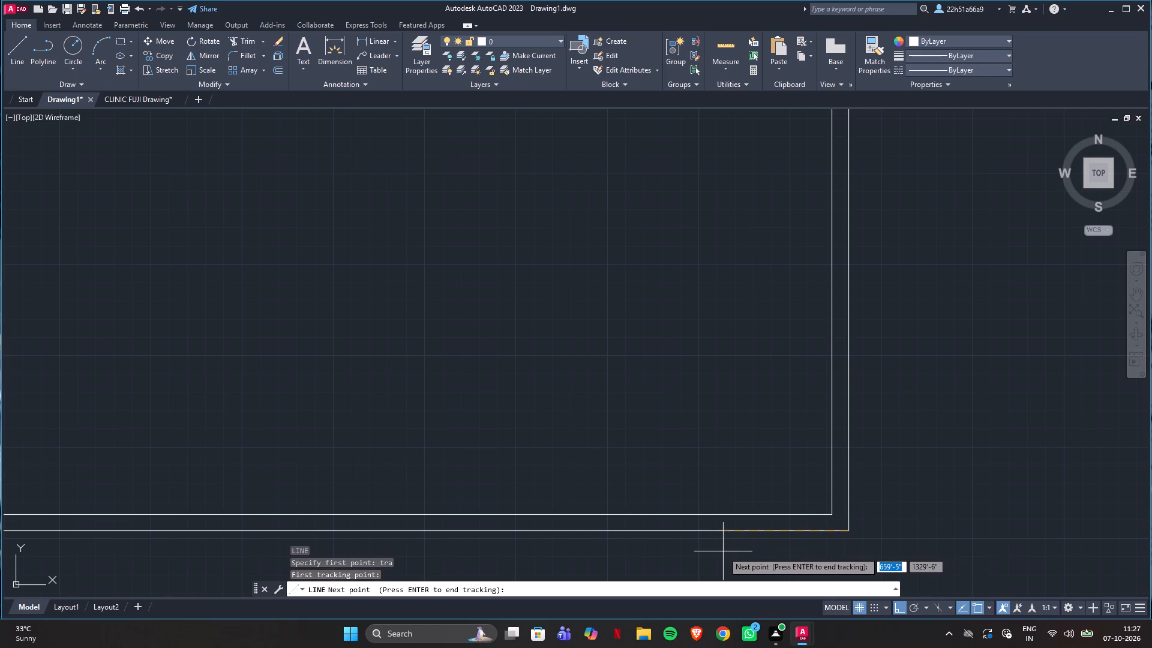
{"action": "key", "text": "1"}
{"action": "type", "text": "0'9"}
{"action": "key", "text": "shift+quotedbl"}
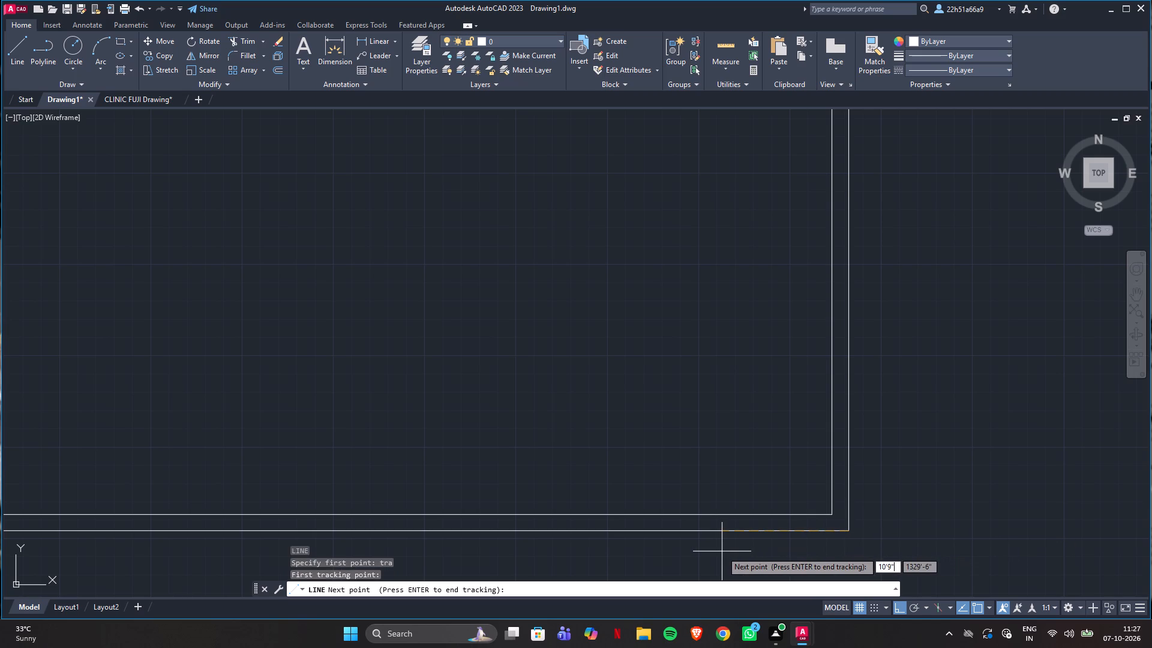
{"action": "key", "text": "Return"}
{"action": "key", "text": "Return"}
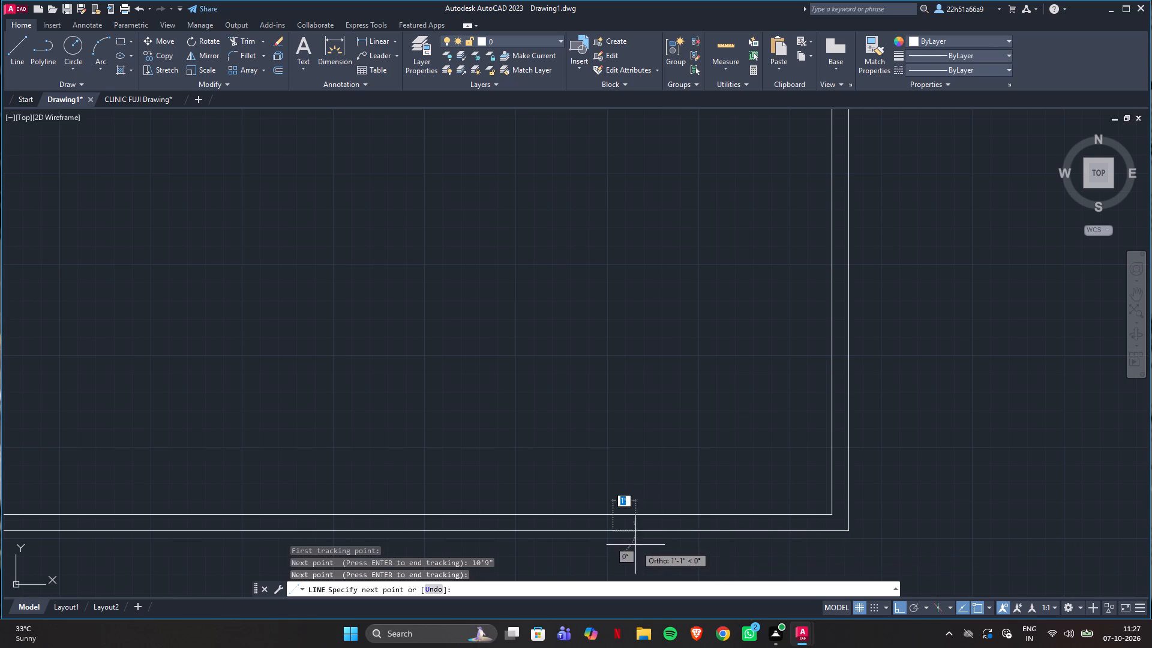
{"action": "left_click", "coordinate": [616, 515]}
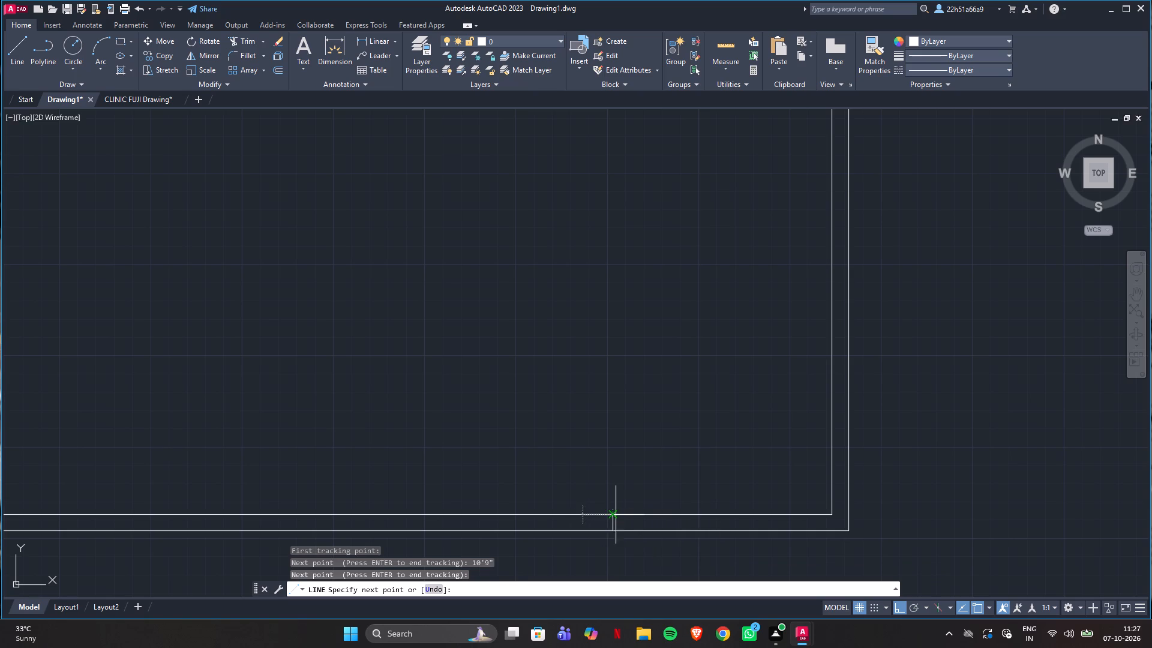
{"action": "scroll", "coordinate": [249, 619], "scroll_direction": "up", "scroll_amount": 1}
{"action": "key", "text": "Escape"}
{"action": "scroll", "coordinate": [695, 524], "scroll_direction": "down", "scroll_amount": 1}
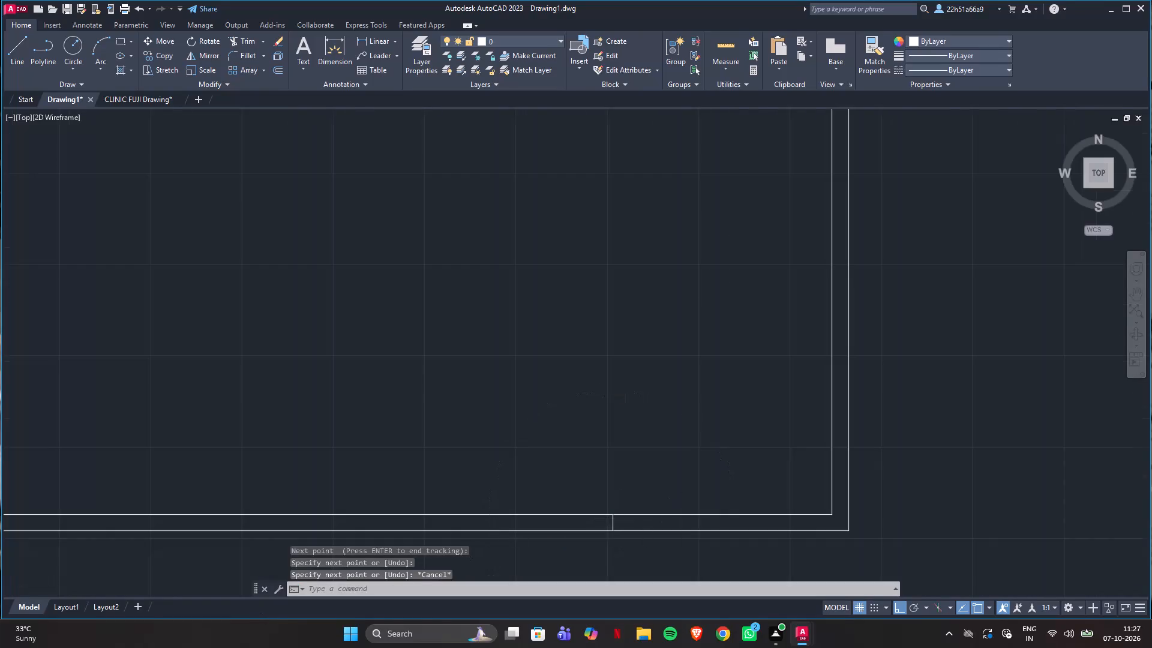
Trim away the bottom wall's outer line between the two short cross lines.
{"action": "scroll", "coordinate": [710, 526], "scroll_direction": "down", "scroll_amount": 1}
{"action": "scroll", "coordinate": [553, 537], "scroll_direction": "up", "scroll_amount": 2}
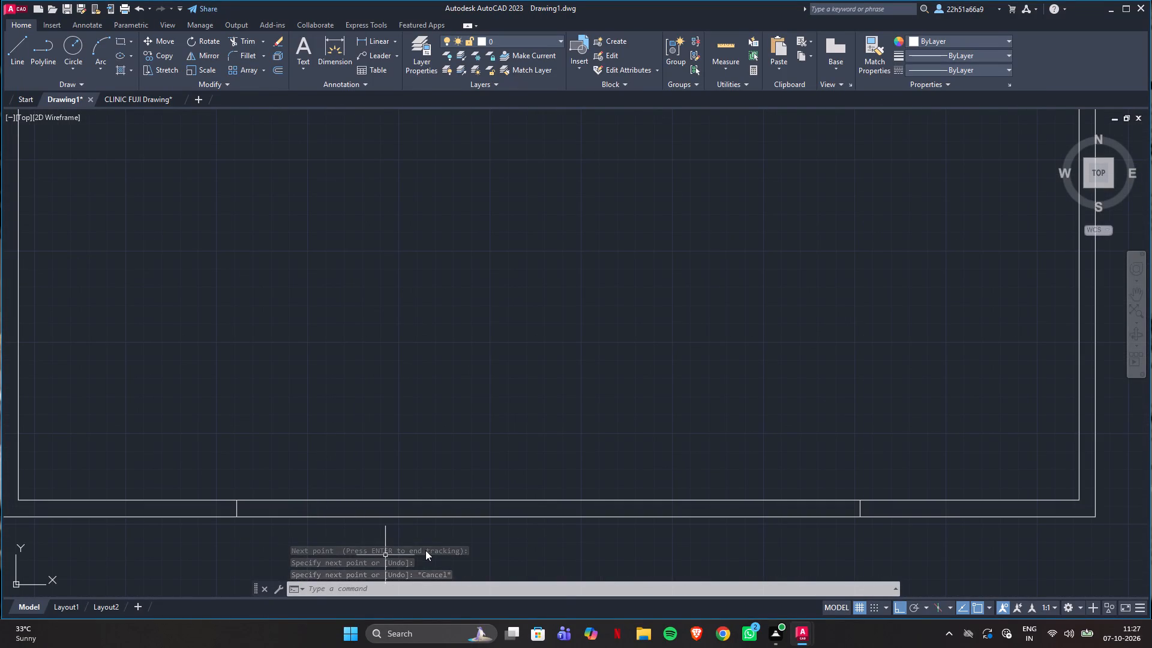
{"action": "type", "text": "tr"}
{"action": "key", "text": "Return"}
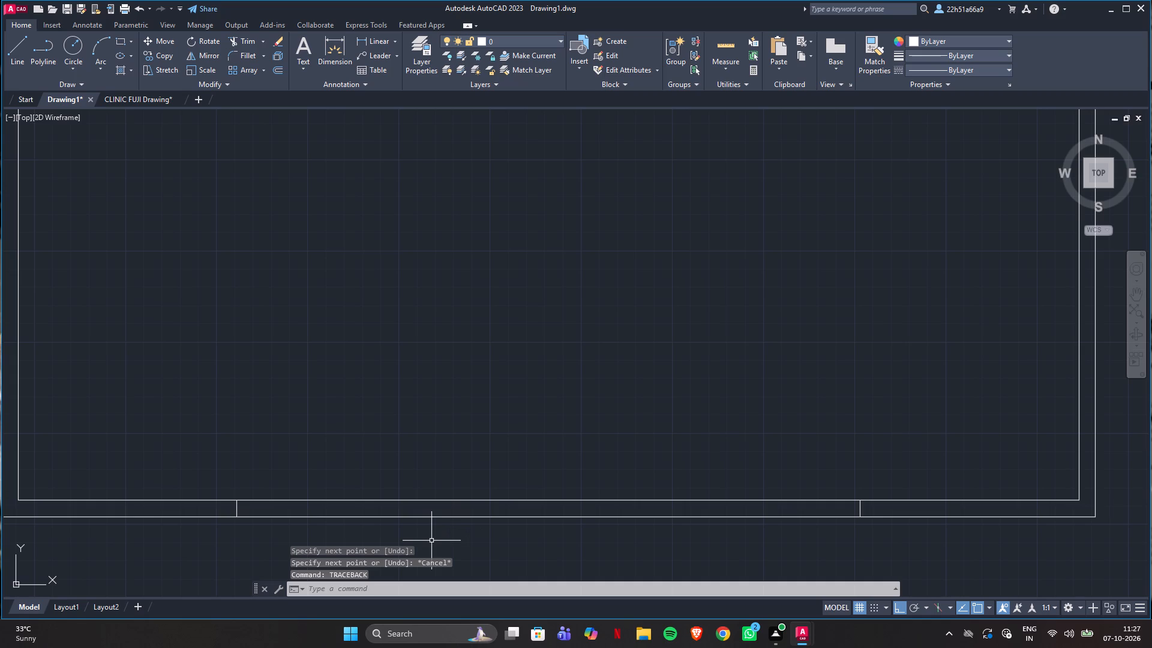
{"action": "type", "text": "tr"}
{"action": "key", "text": "Return"}
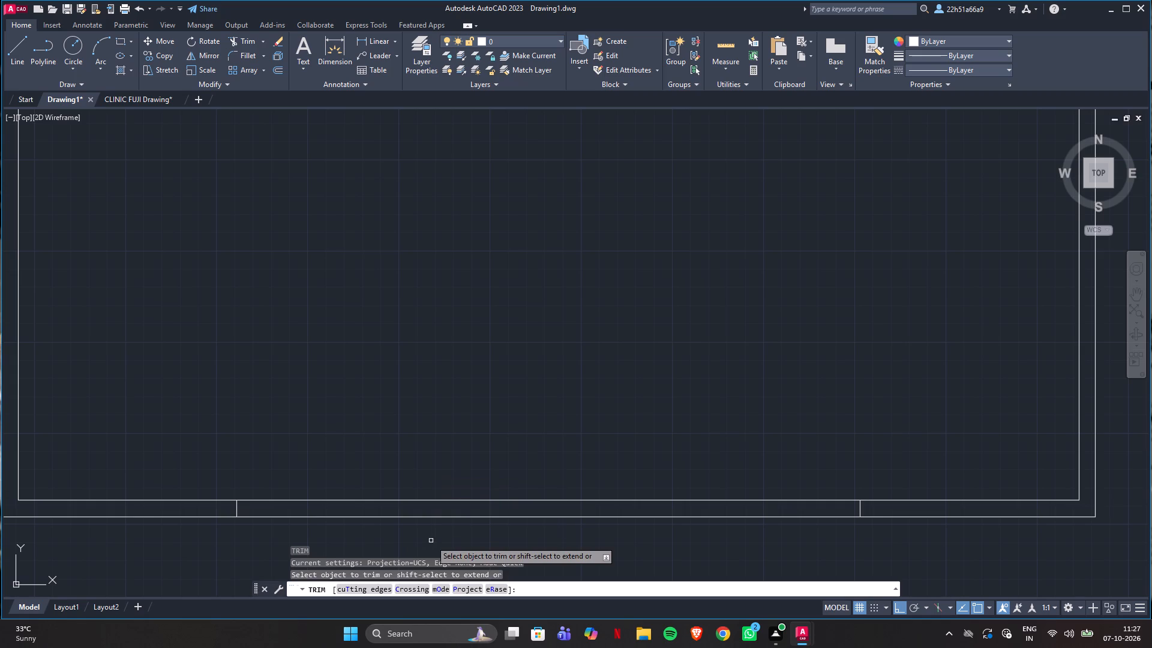
{"action": "left_click", "coordinate": [460, 518]}
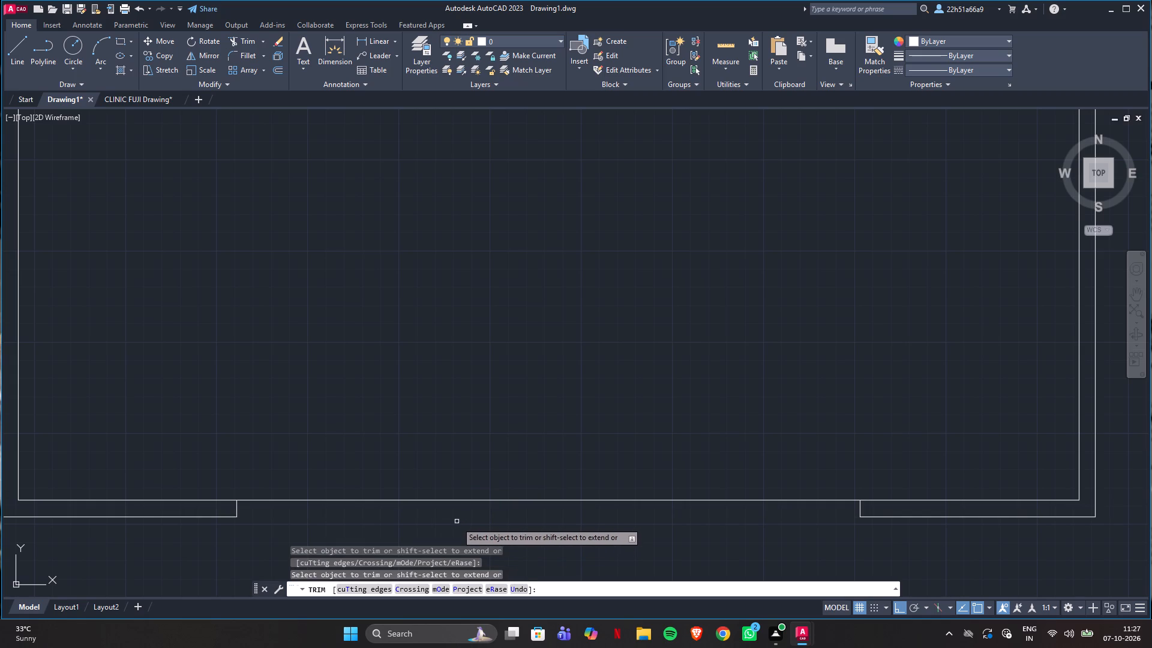
{"action": "key", "text": "Escape"}
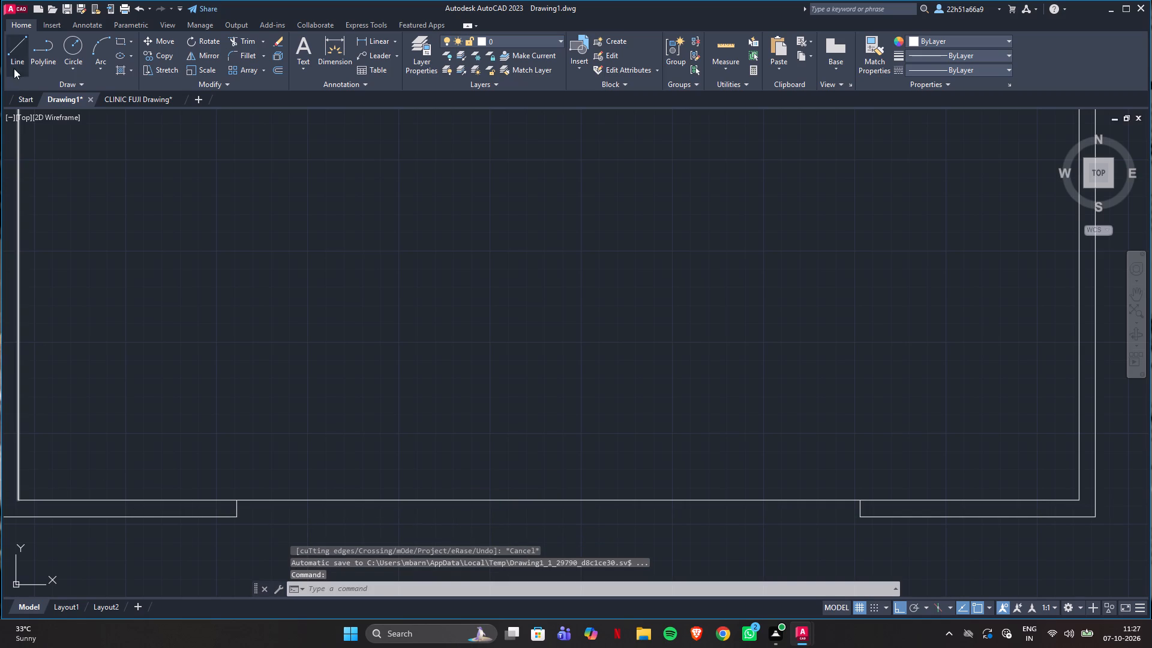
Draw a 28'-6" line along the bottom wall's inner face, joining the upper ends of the two short cross lines.
{"action": "left_click", "coordinate": [14, 49]}
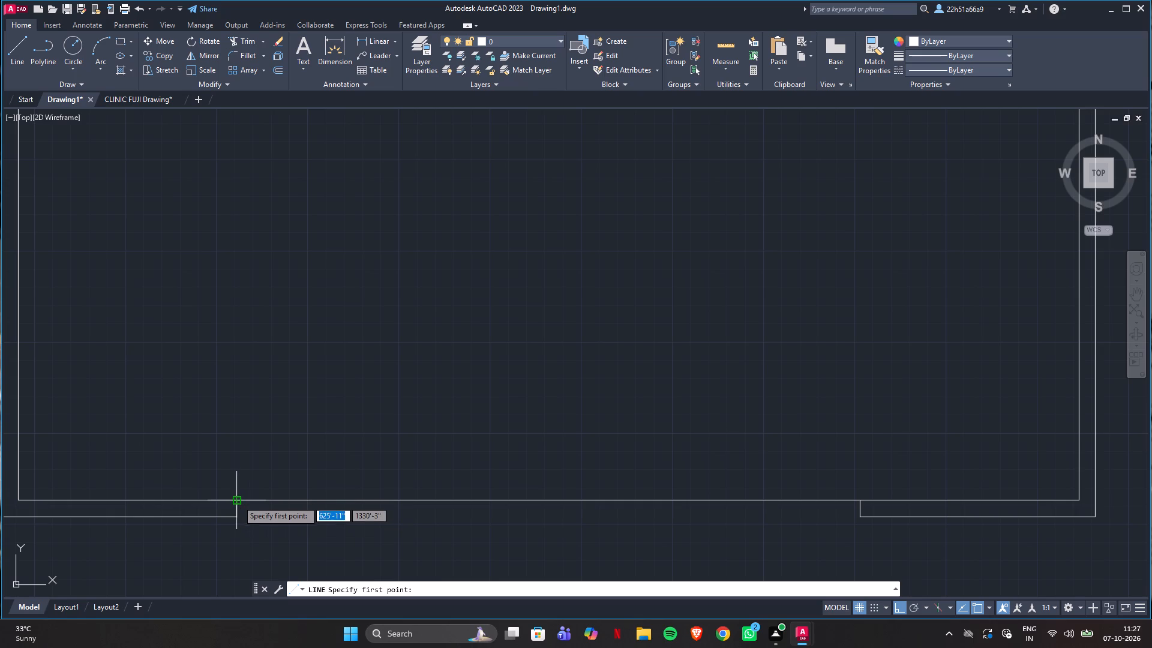
{"action": "left_click", "coordinate": [238, 501]}
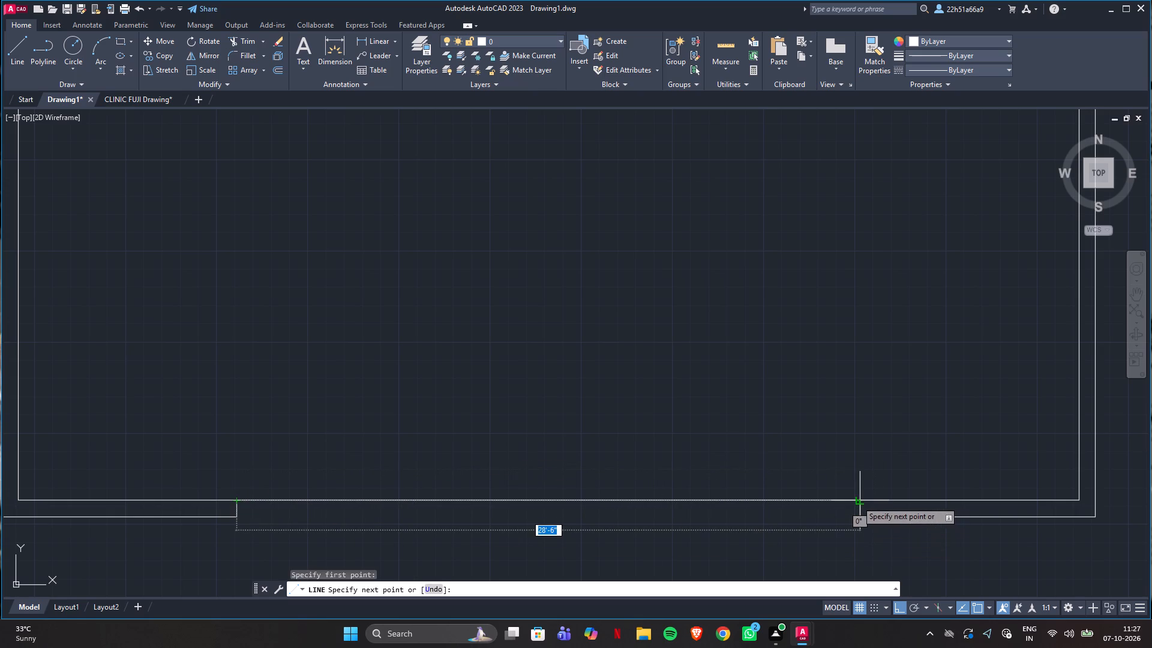
{"action": "left_click", "coordinate": [855, 502]}
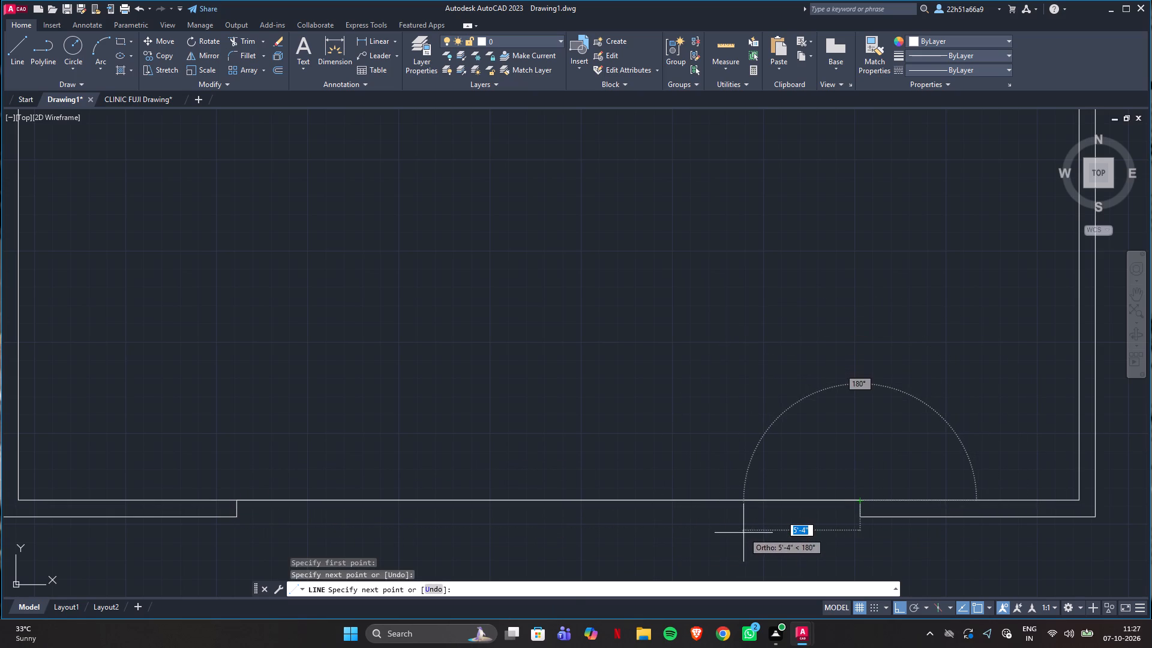
{"action": "key", "text": "Escape"}
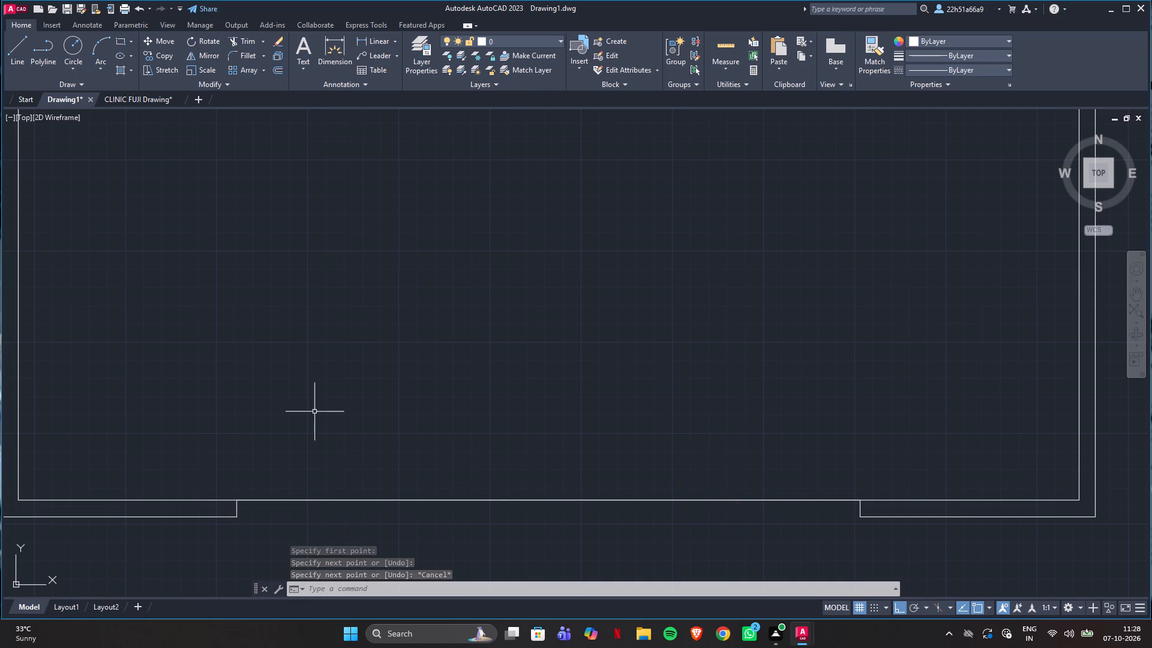
In CLINIC FUJI Drawing, measure the recessed front wall's thickness and window segment lengths on both sides of the entrance door.
{"action": "left_click", "coordinate": [124, 99]}
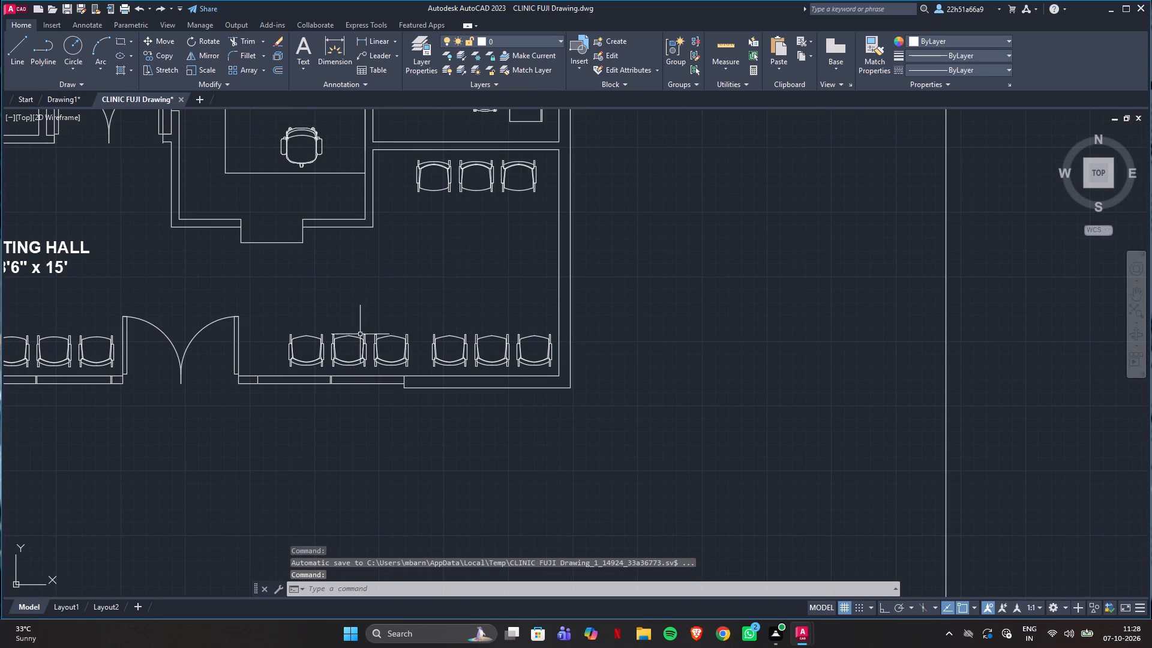
{"action": "scroll", "coordinate": [341, 386], "scroll_direction": "up", "scroll_amount": 2}
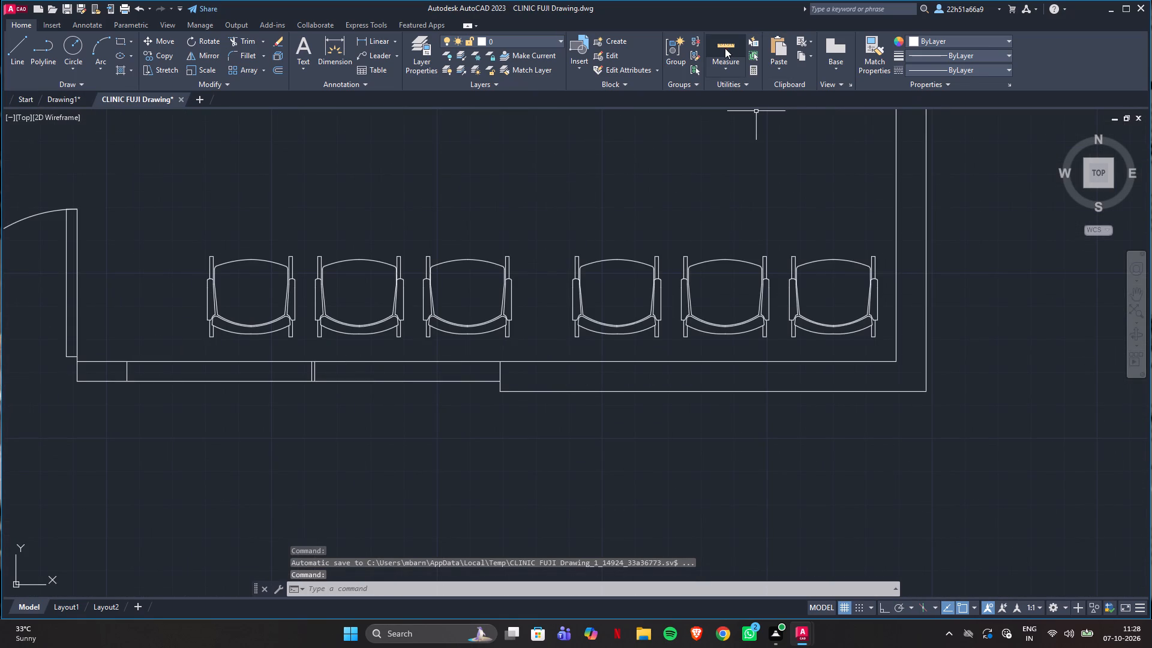
{"action": "left_click", "coordinate": [725, 48]}
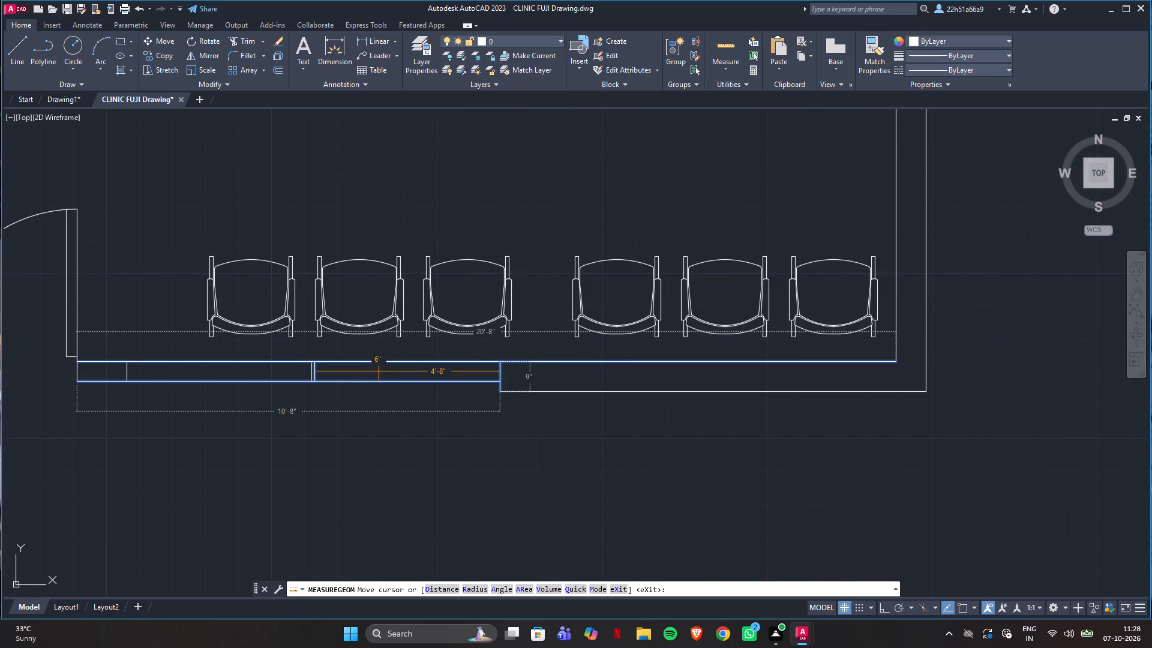
{"action": "scroll", "coordinate": [188, 449], "scroll_direction": "down", "scroll_amount": 1}
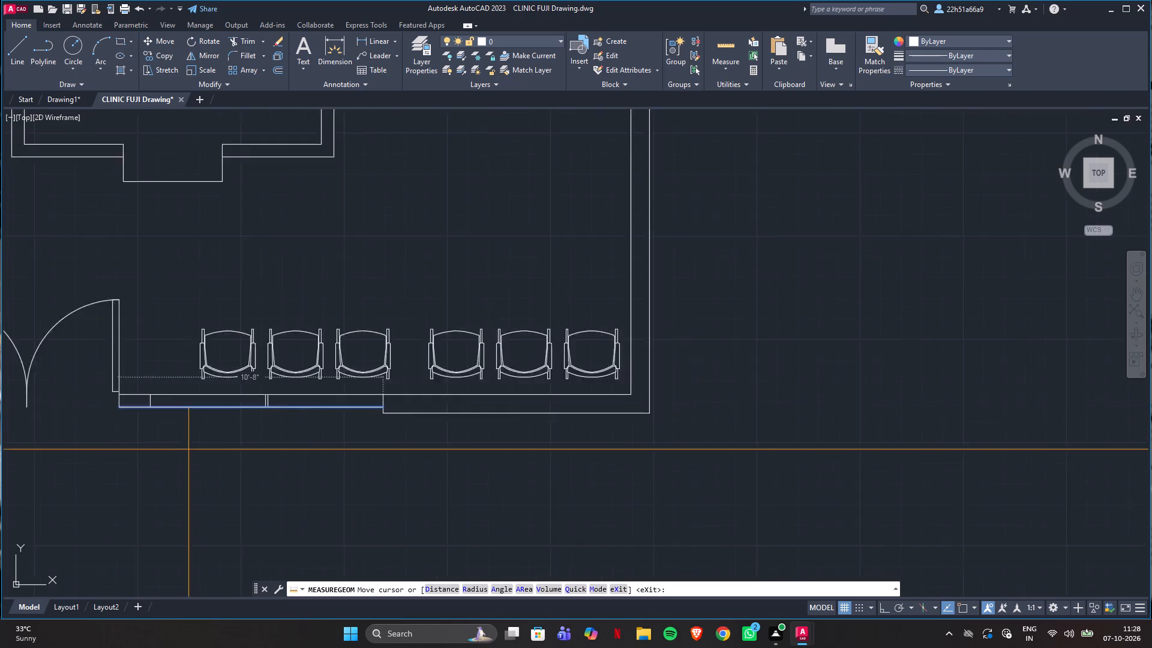
{"action": "scroll", "coordinate": [209, 452], "scroll_direction": "down", "scroll_amount": 1}
{"action": "scroll", "coordinate": [406, 419], "scroll_direction": "down", "scroll_amount": 2}
{"action": "scroll", "coordinate": [140, 392], "scroll_direction": "up", "scroll_amount": 3}
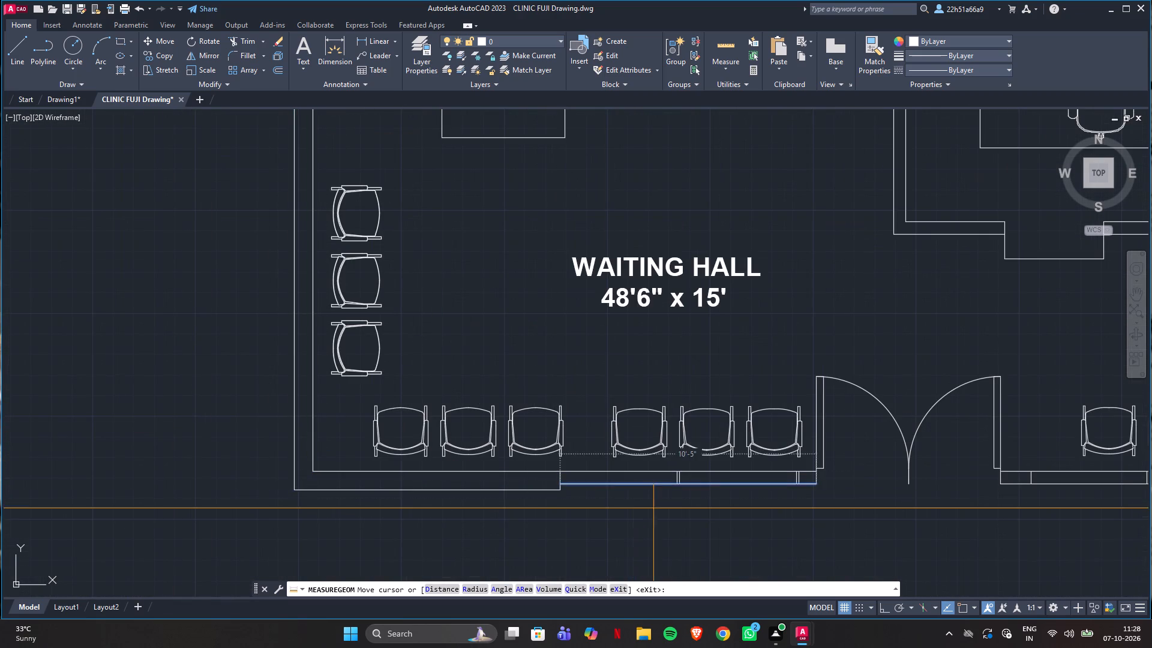
{"action": "scroll", "coordinate": [602, 486], "scroll_direction": "down", "scroll_amount": 2}
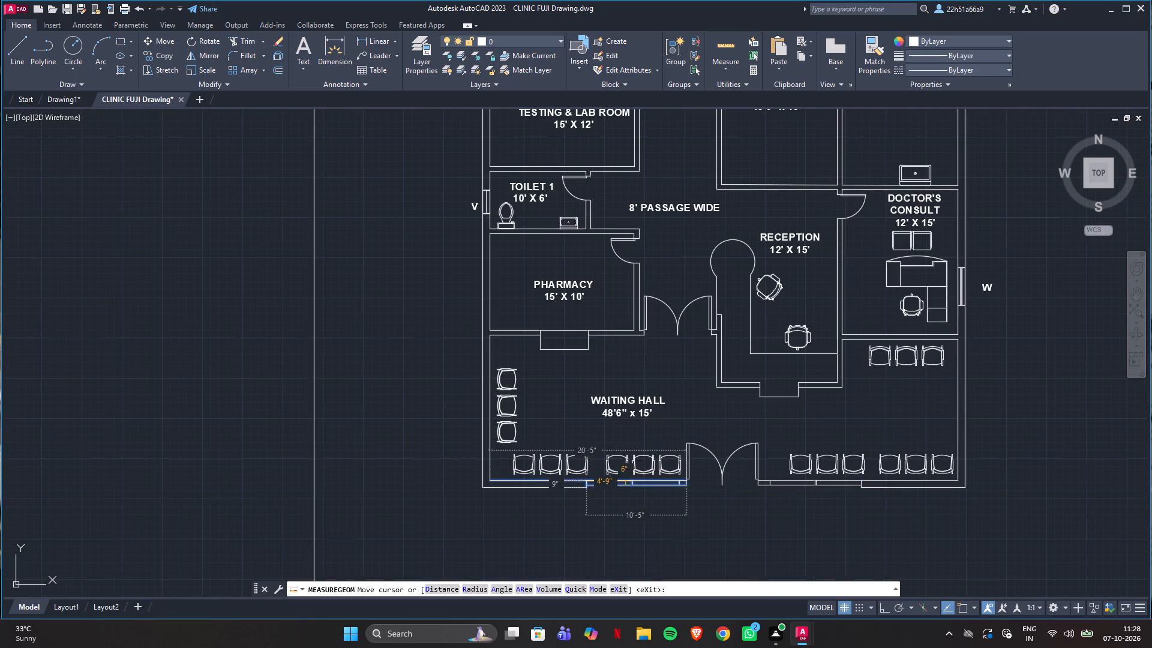
{"action": "scroll", "coordinate": [623, 481], "scroll_direction": "up", "scroll_amount": 3}
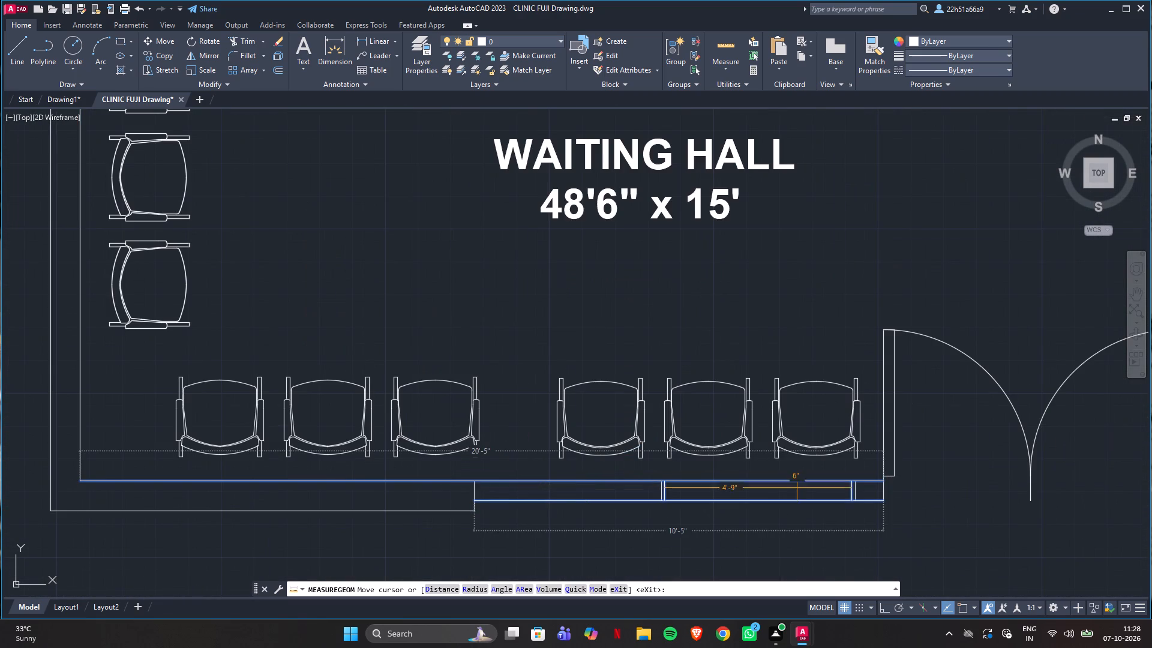
{"action": "scroll", "coordinate": [741, 500], "scroll_direction": "down", "scroll_amount": 2}
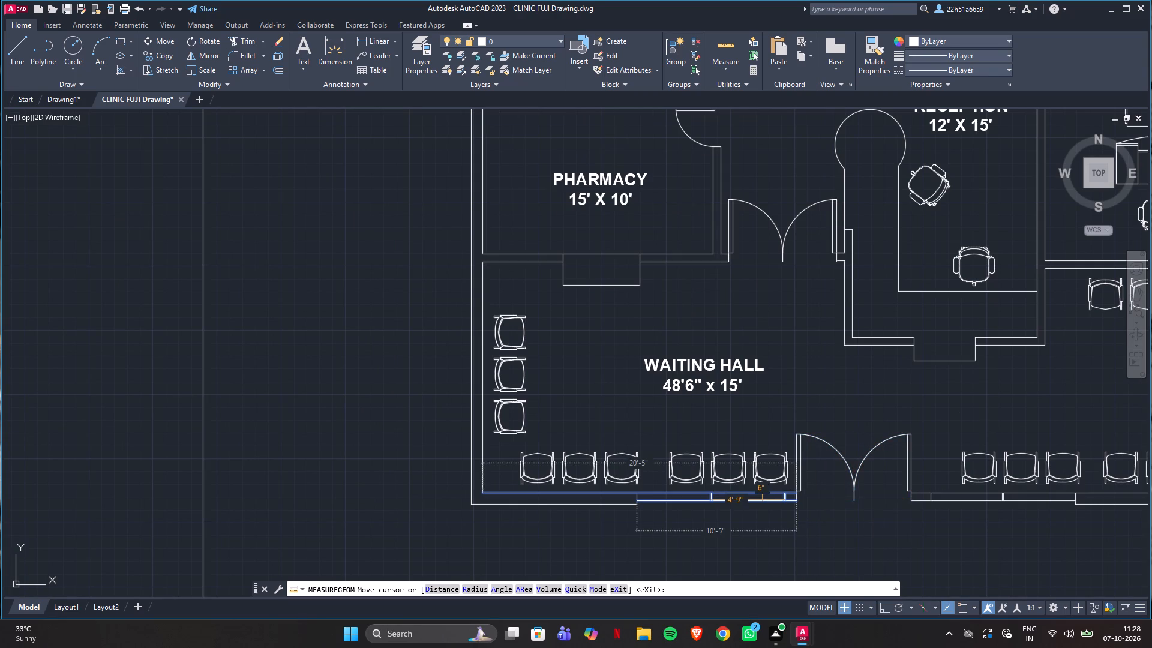
{"action": "scroll", "coordinate": [793, 500], "scroll_direction": "up", "scroll_amount": 2}
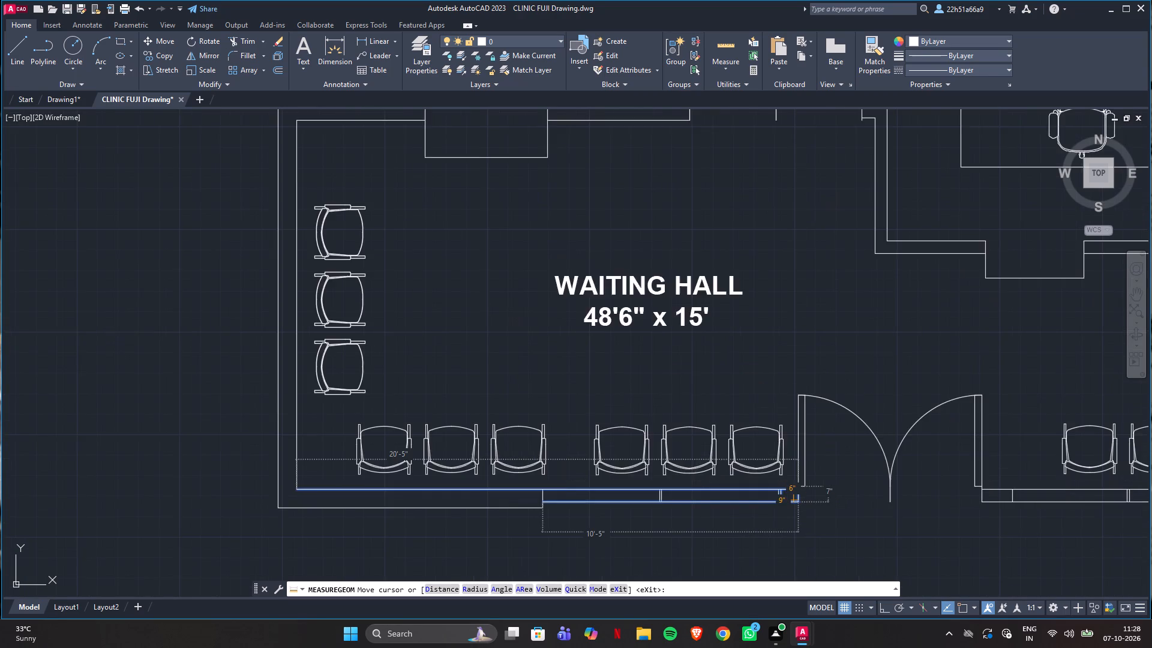
{"action": "scroll", "coordinate": [656, 503], "scroll_direction": "down", "scroll_amount": 2}
{"action": "key", "text": "Escape"}
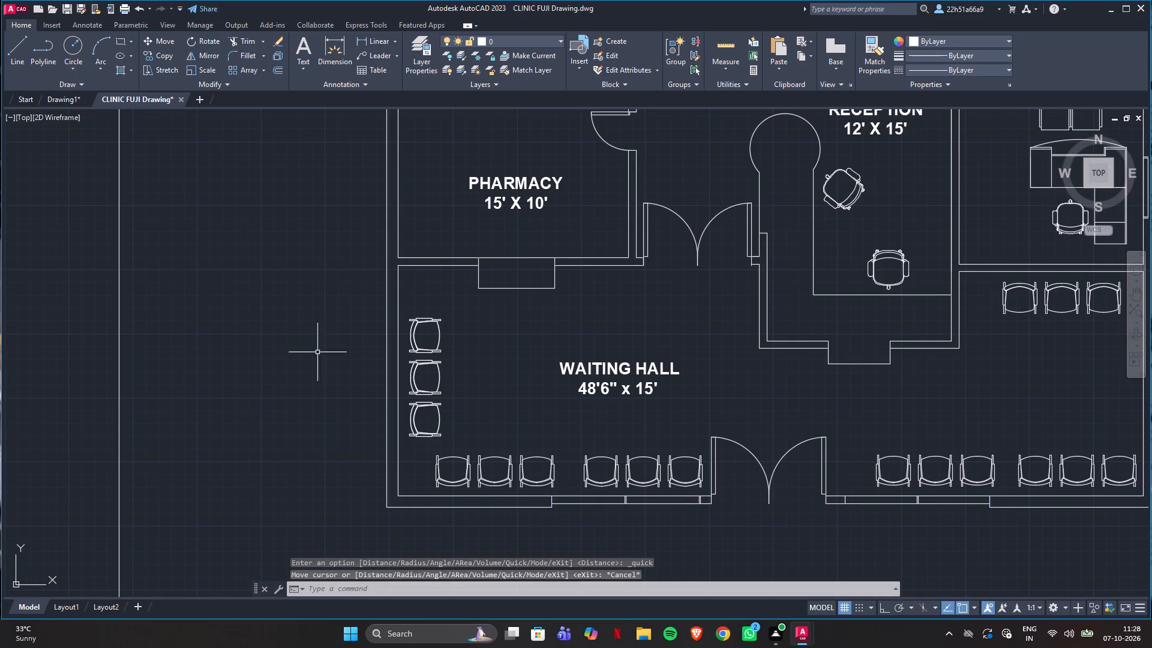
In Drawing1, offset the 28'-6" line along the bottom wall's inner face 6" outward, between the two short cross lines.
{"action": "left_click", "coordinate": [58, 102]}
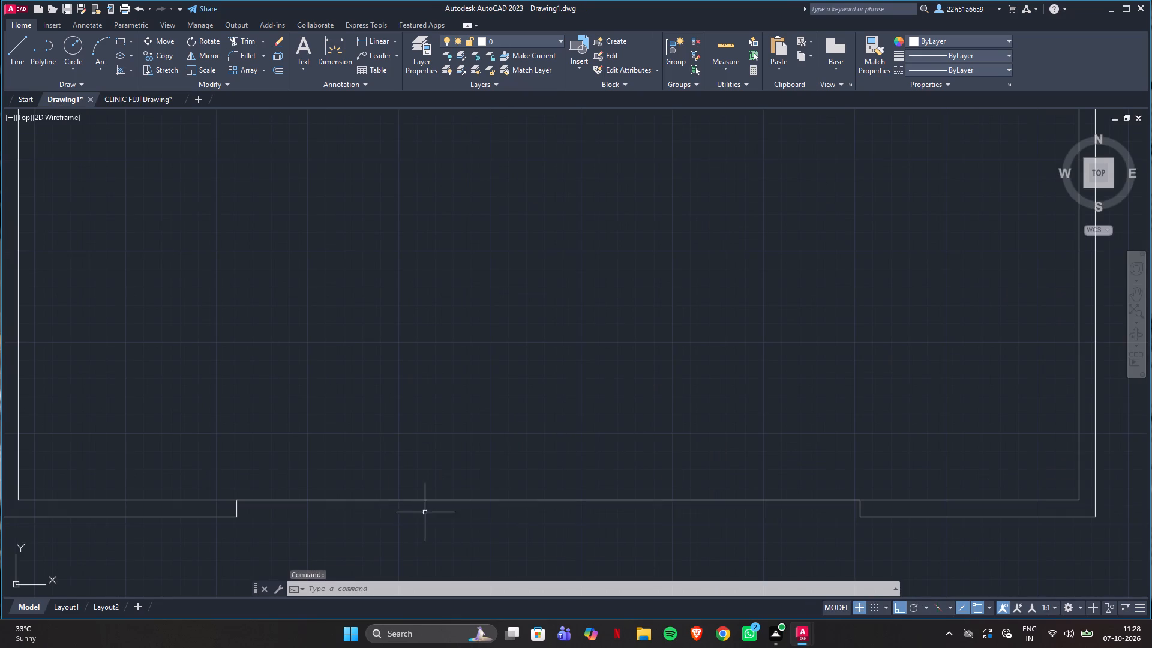
{"action": "key", "text": "o"}
{"action": "key", "text": "f"}
{"action": "key", "text": "Return"}
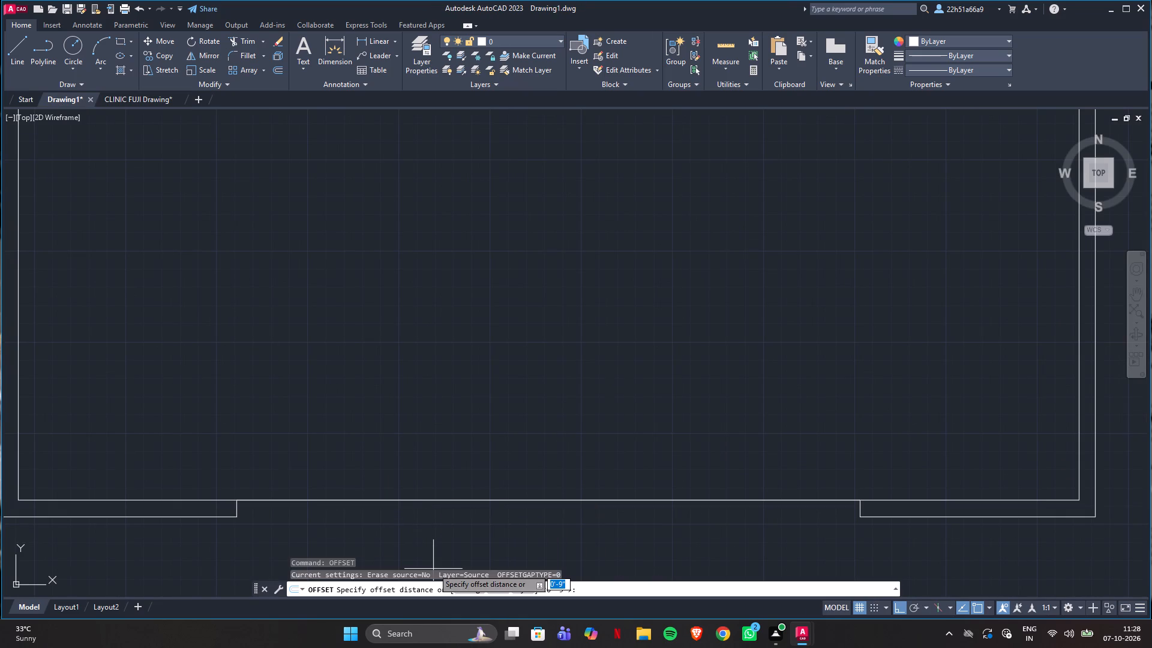
{"action": "key", "text": "6"}
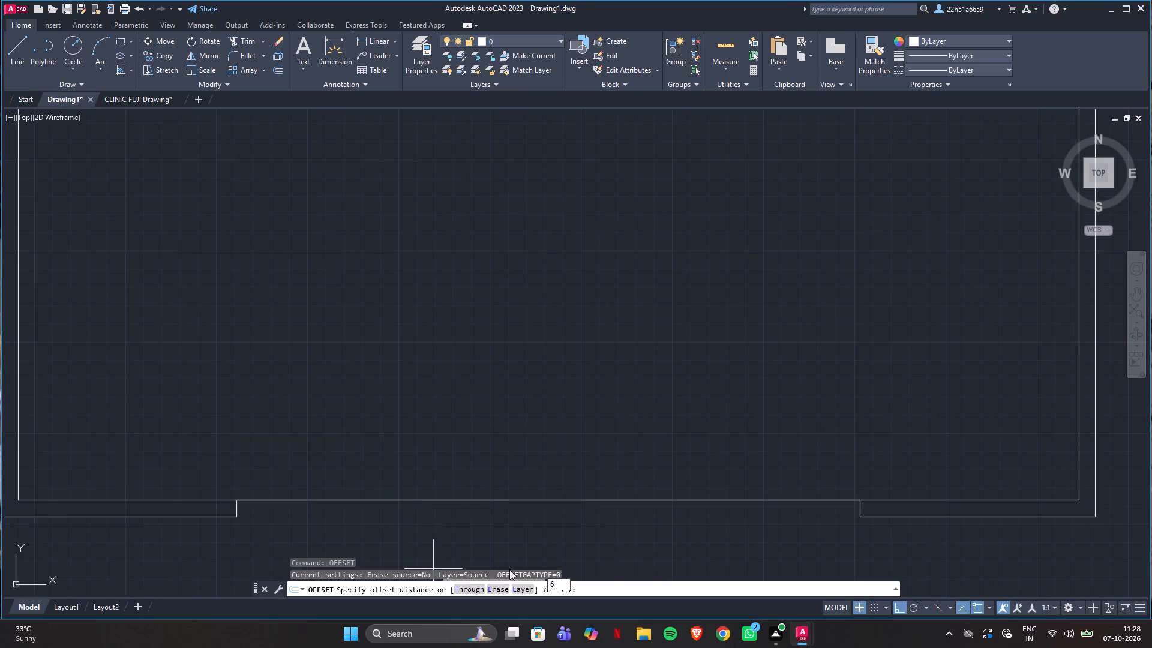
{"action": "key", "text": "shift+quotedbl"}
{"action": "key", "text": "Return"}
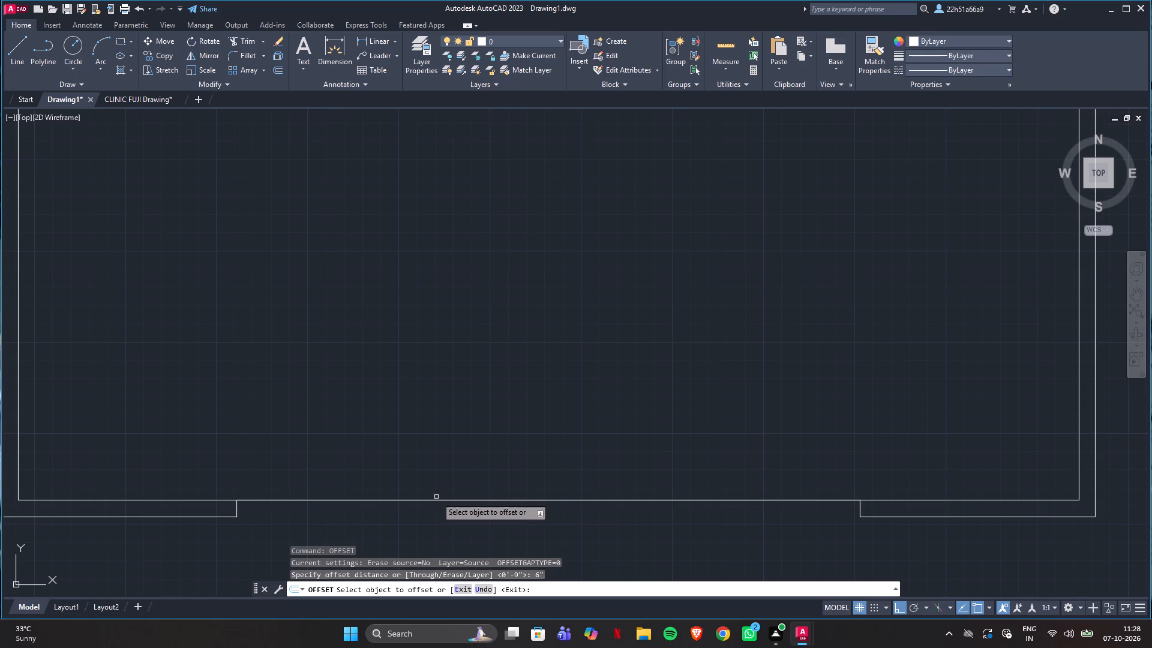
{"action": "left_click", "coordinate": [436, 499]}
{"action": "left_click", "coordinate": [431, 515]}
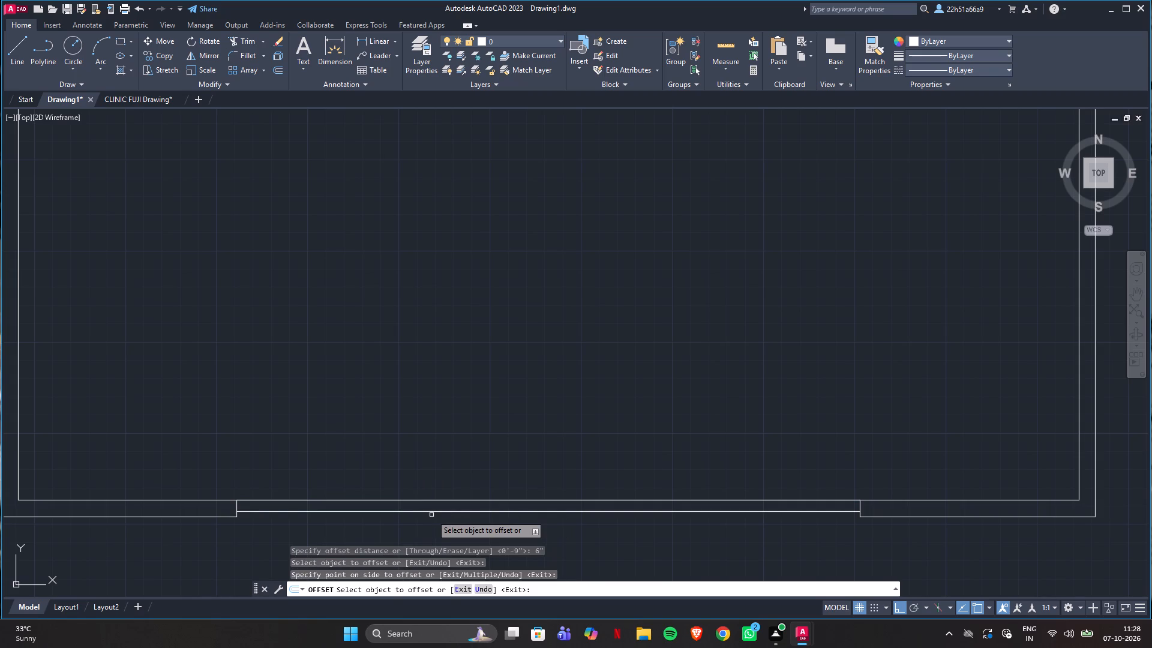
{"action": "key", "text": "Escape"}
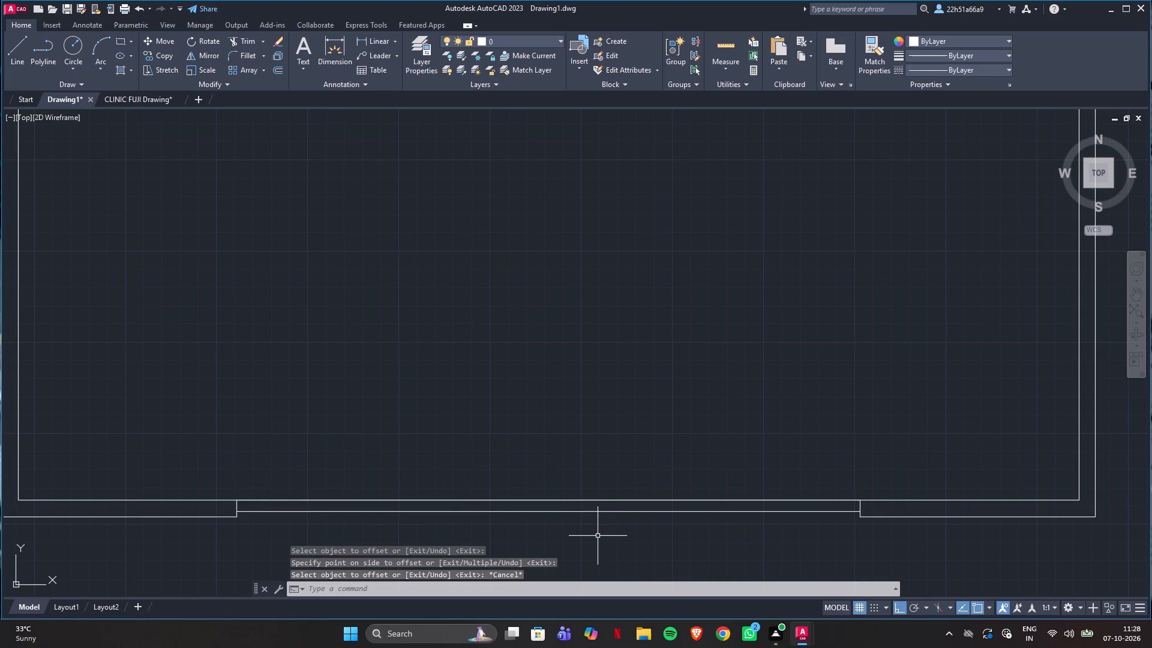
Erase the 28'-6" line that overlaps the bottom wall's inner face line.
{"action": "scroll", "coordinate": [481, 481], "scroll_direction": "down", "scroll_amount": 2}
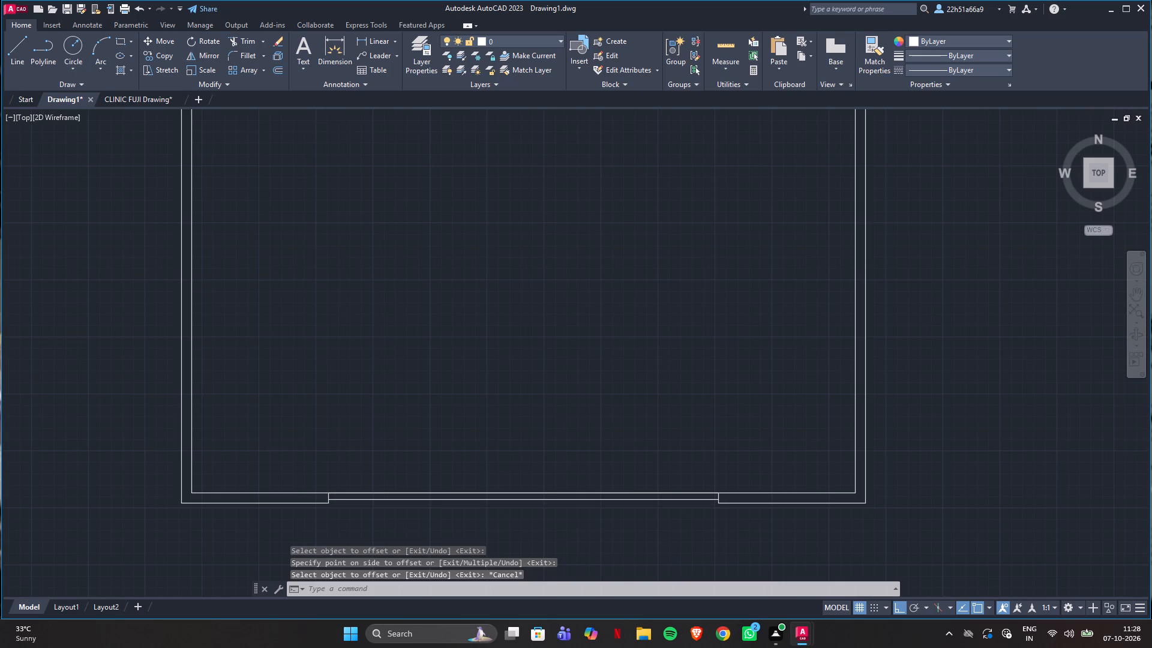
{"action": "scroll", "coordinate": [671, 493], "scroll_direction": "down", "scroll_amount": 3}
{"action": "scroll", "coordinate": [698, 455], "scroll_direction": "up", "scroll_amount": 2}
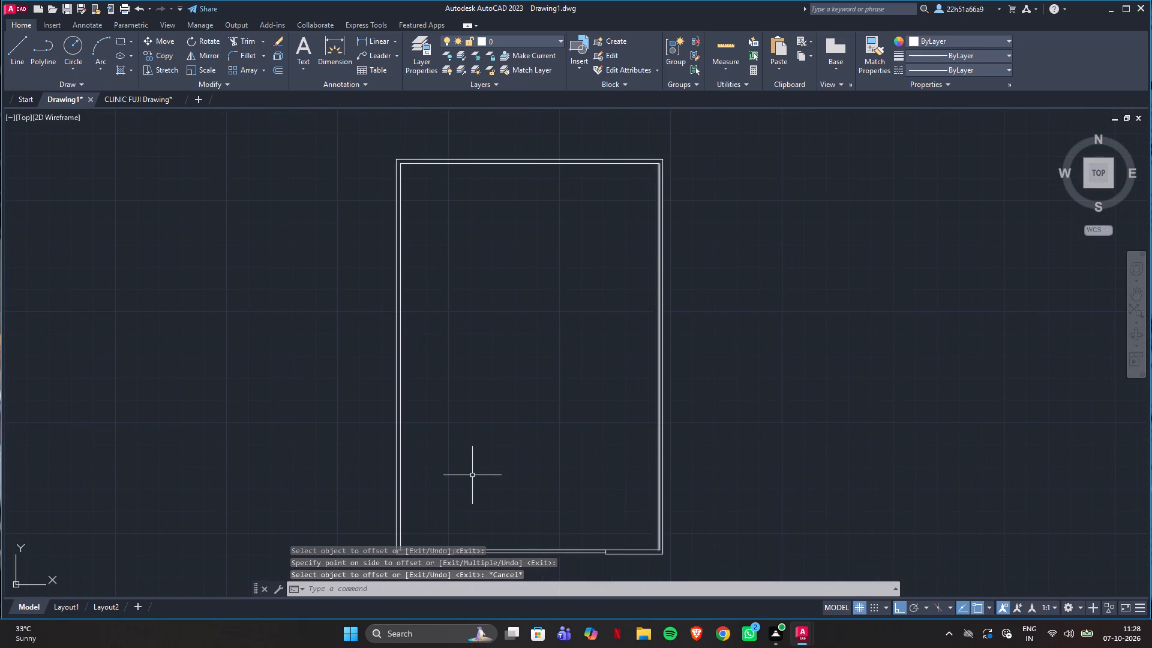
{"action": "scroll", "coordinate": [473, 475], "scroll_direction": "down", "scroll_amount": 1}
{"action": "scroll", "coordinate": [579, 524], "scroll_direction": "up", "scroll_amount": 2}
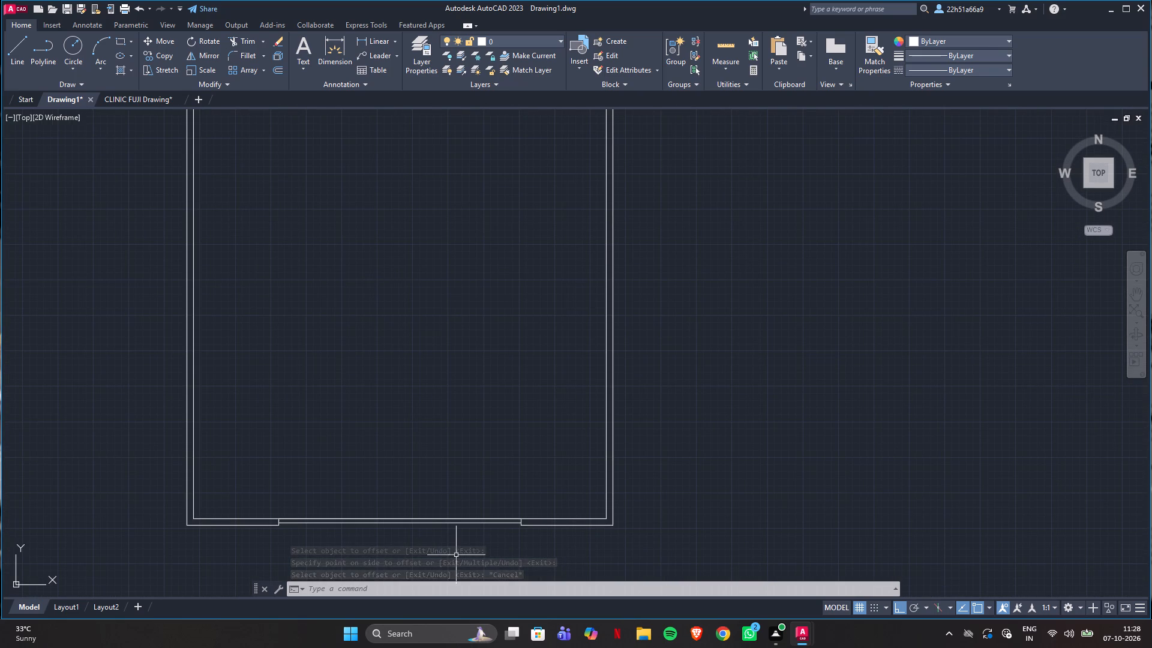
{"action": "scroll", "coordinate": [454, 553], "scroll_direction": "up", "scroll_amount": 1}
{"action": "scroll", "coordinate": [286, 495], "scroll_direction": "up", "scroll_amount": 3}
{"action": "scroll", "coordinate": [323, 478], "scroll_direction": "down", "scroll_amount": 2}
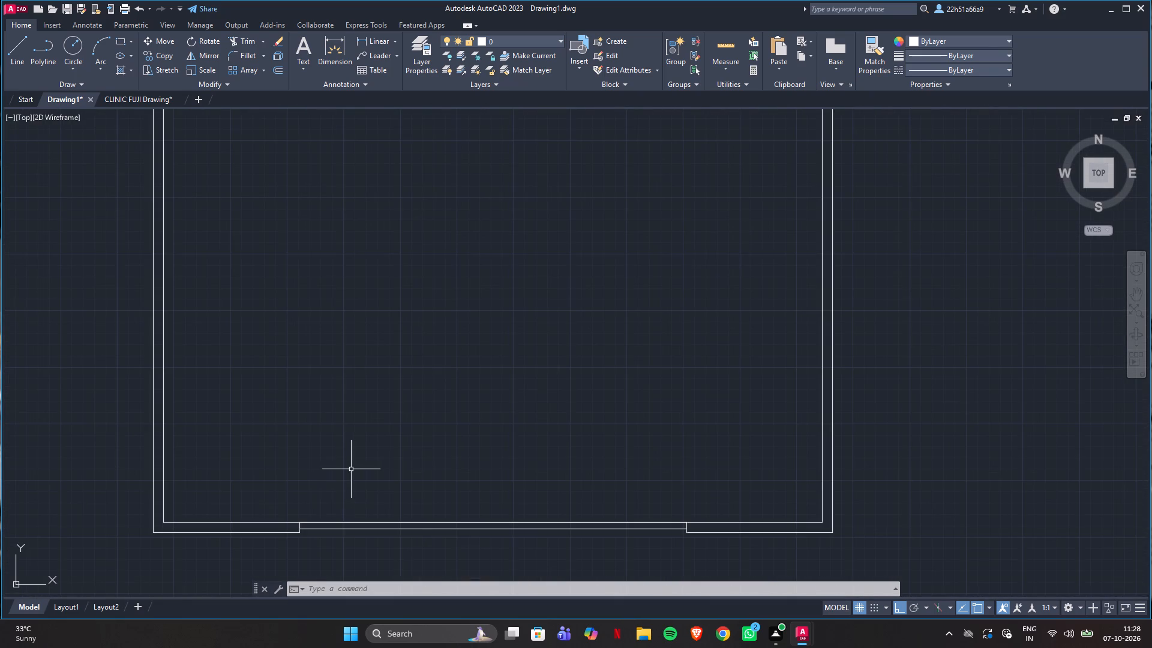
{"action": "scroll", "coordinate": [302, 541], "scroll_direction": "up", "scroll_amount": 2}
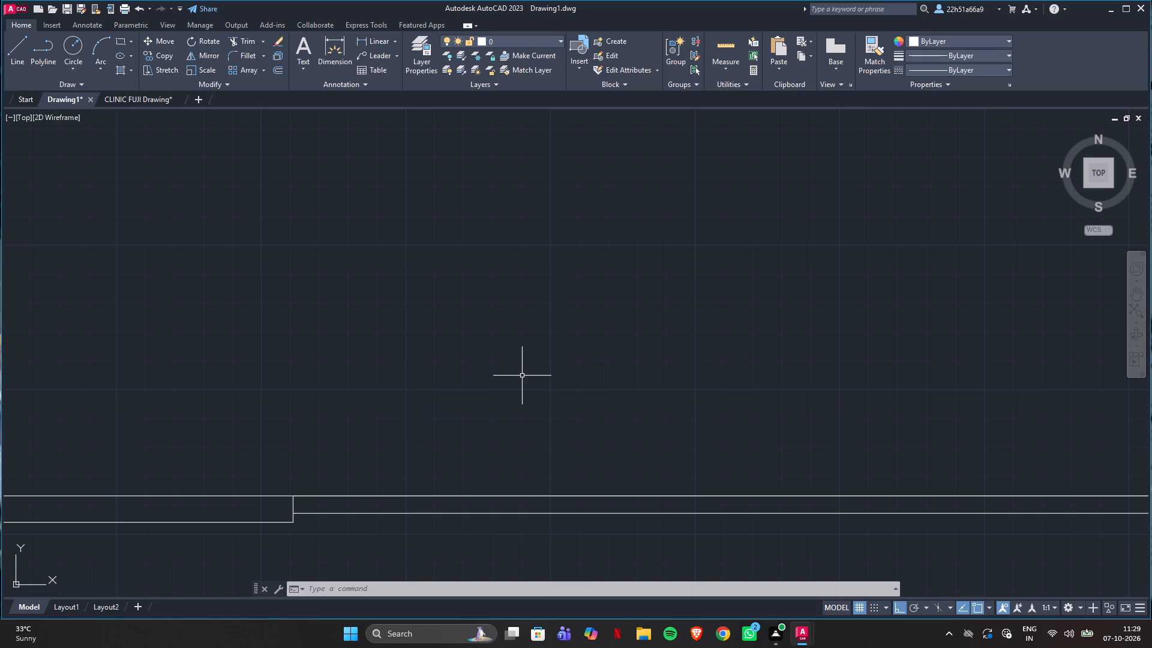
{"action": "left_click", "coordinate": [406, 495]}
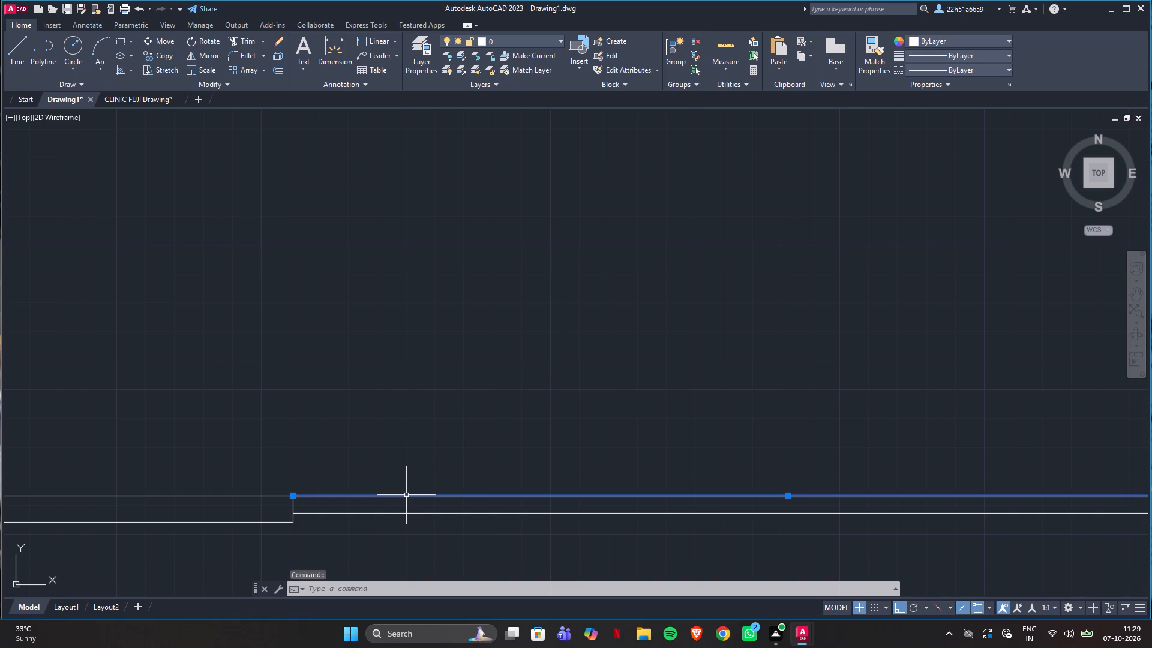
{"action": "key", "text": "Delete"}
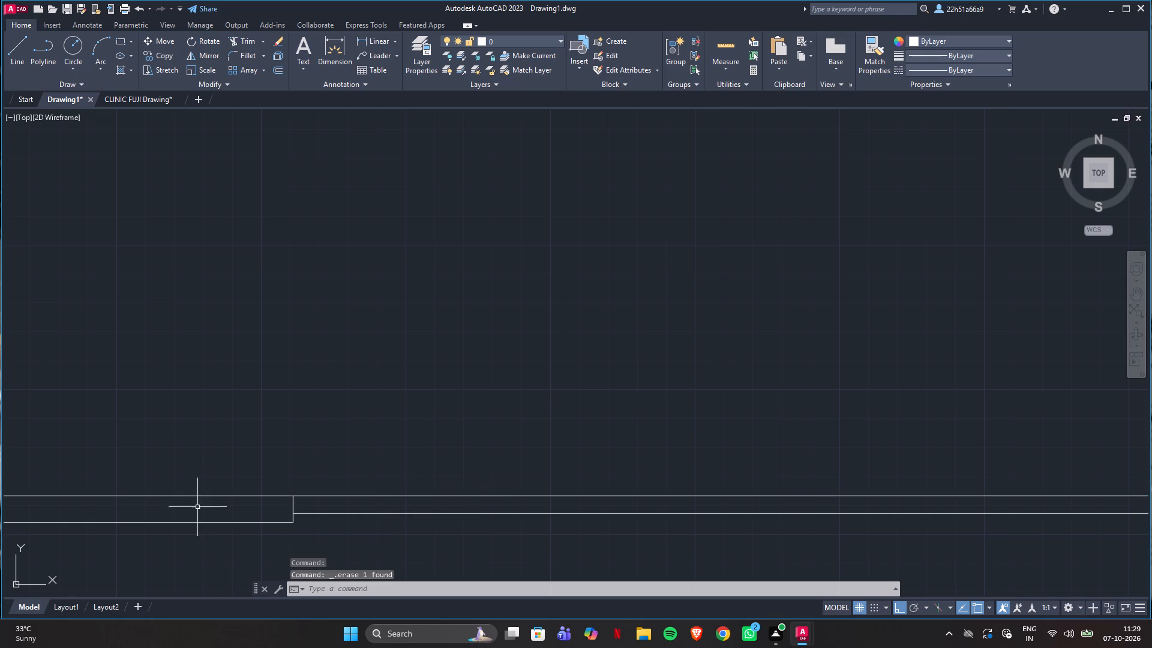
Draw a short vertical line at the recess's left end, from the recessed outer line up to the inner face line.
{"action": "left_click", "coordinate": [16, 50]}
{"action": "scroll", "coordinate": [289, 512], "scroll_direction": "up", "scroll_amount": 1}
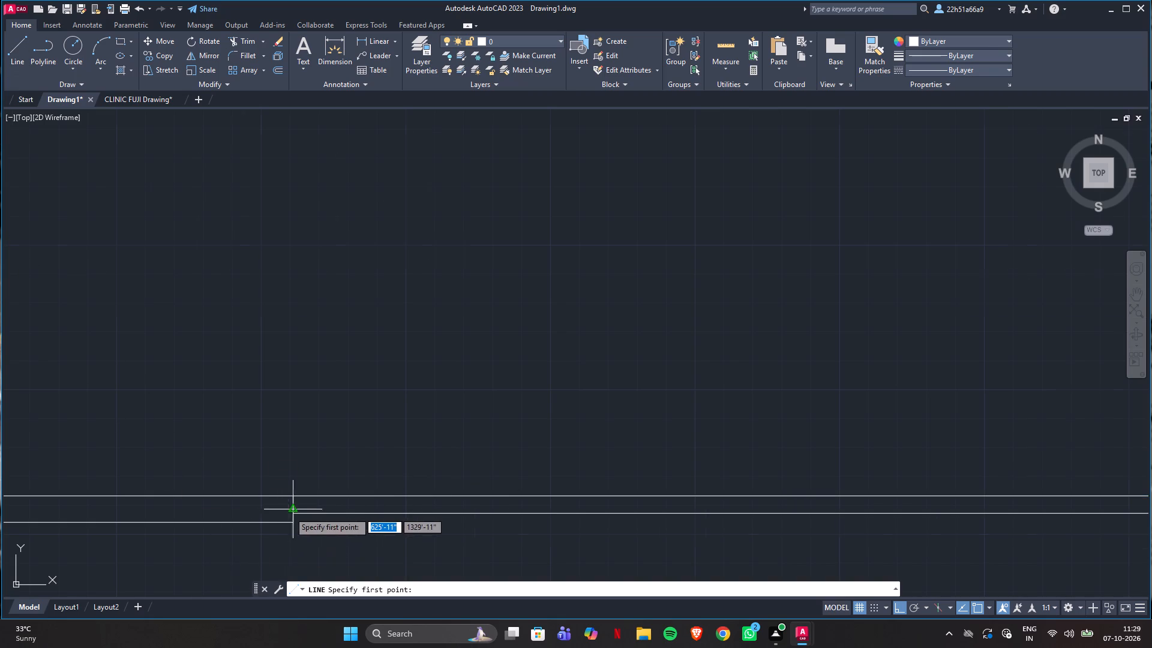
{"action": "scroll", "coordinate": [289, 512], "scroll_direction": "up", "scroll_amount": 1}
{"action": "left_click", "coordinate": [296, 520]}
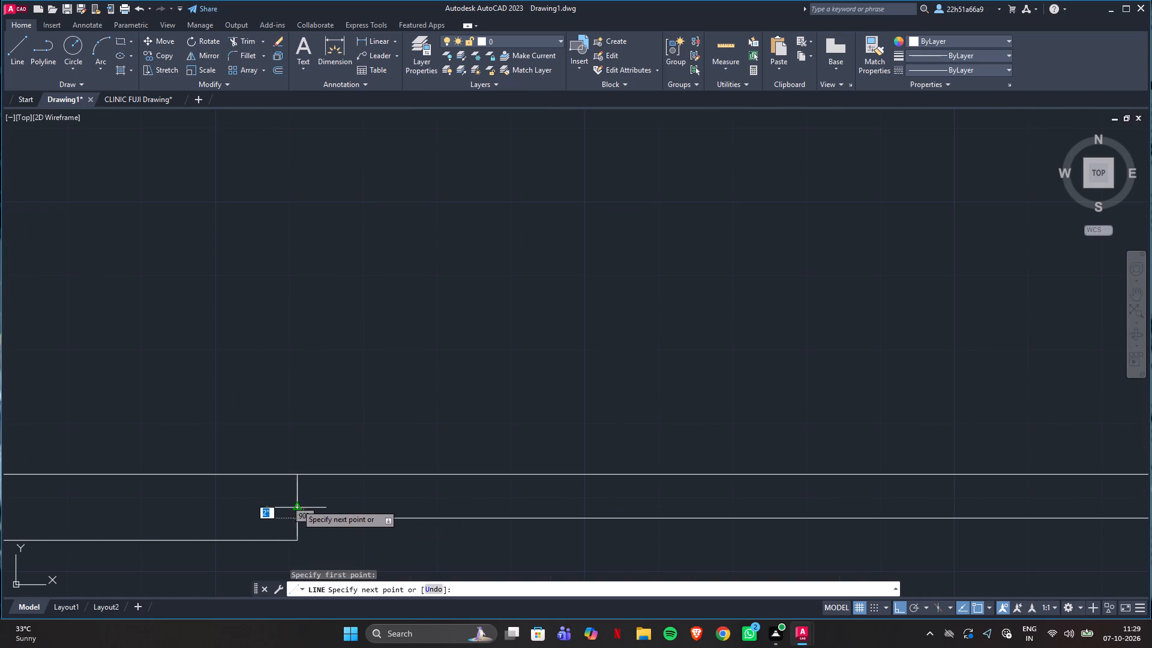
{"action": "left_click", "coordinate": [296, 478]}
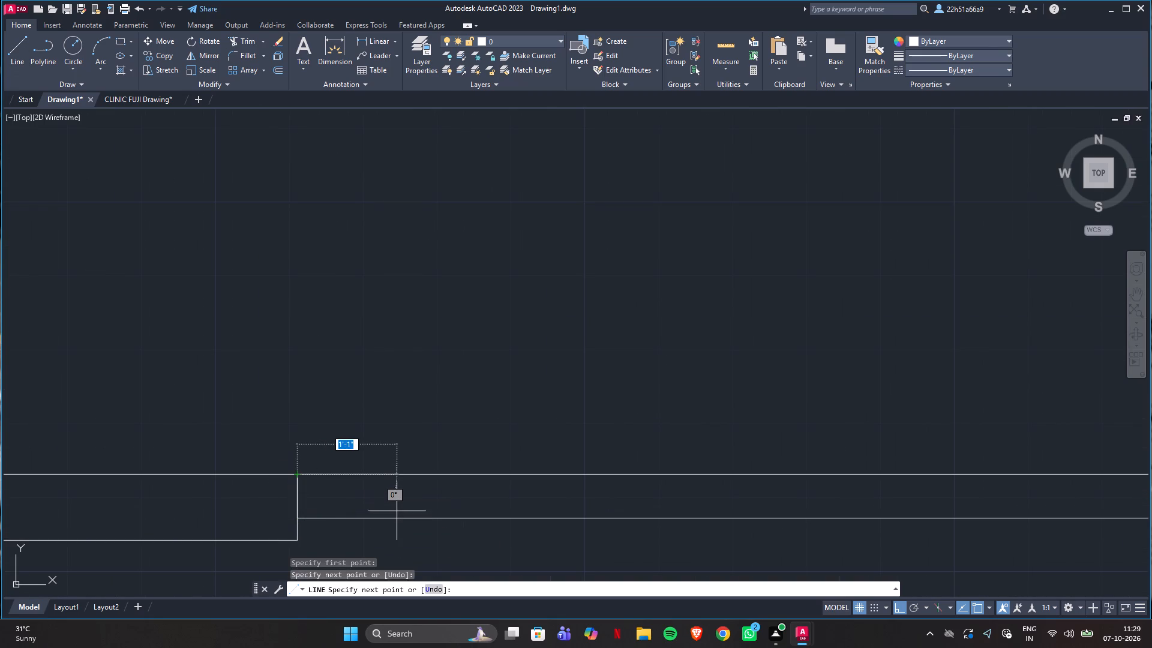
{"action": "key", "text": "Escape"}
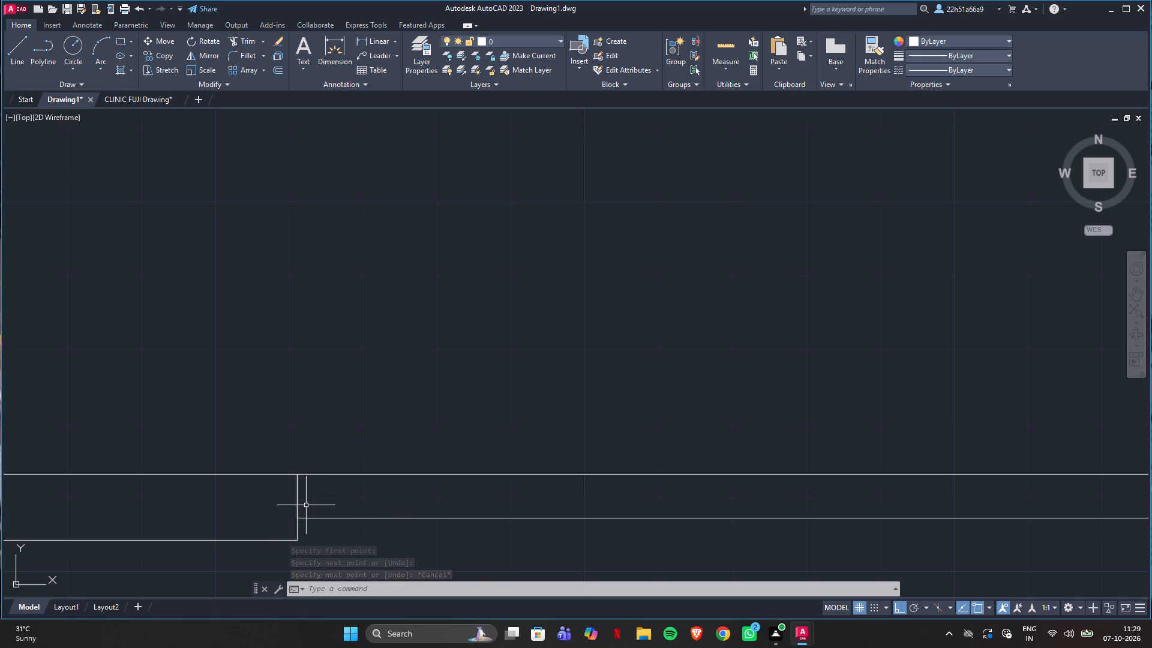
Offset the short vertical line at the recess's left end 4'9" to the right, inside the recessed wall.
{"action": "scroll", "coordinate": [304, 502], "scroll_direction": "down", "scroll_amount": 3}
{"action": "scroll", "coordinate": [418, 508], "scroll_direction": "up", "scroll_amount": 2}
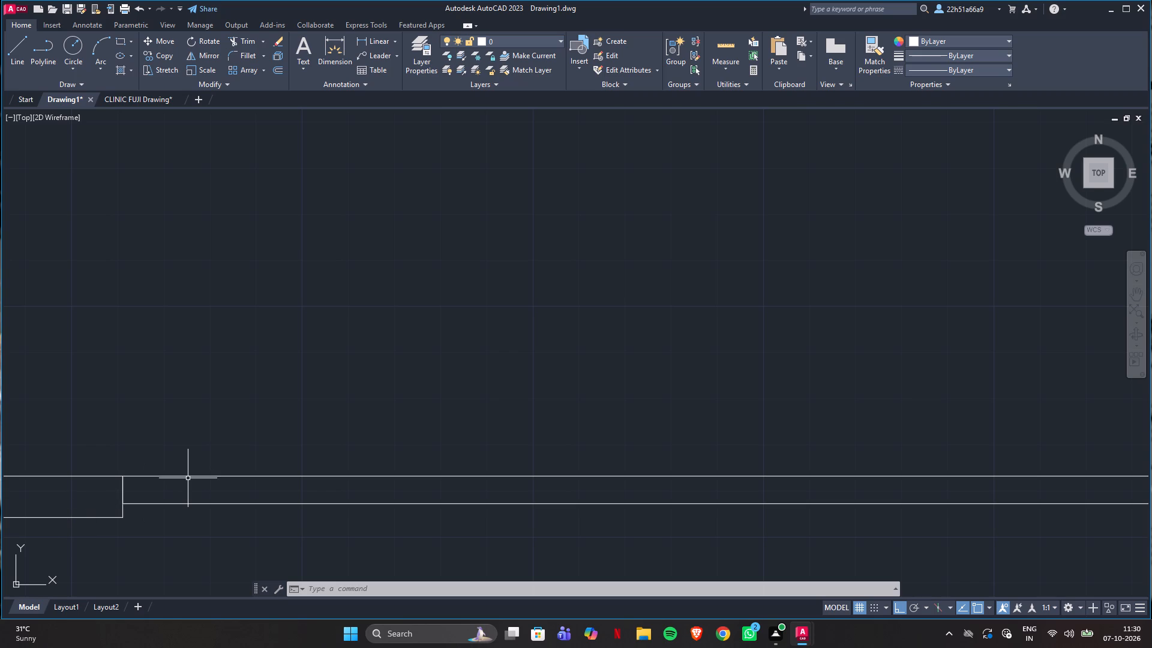
{"action": "type", "text": "of"}
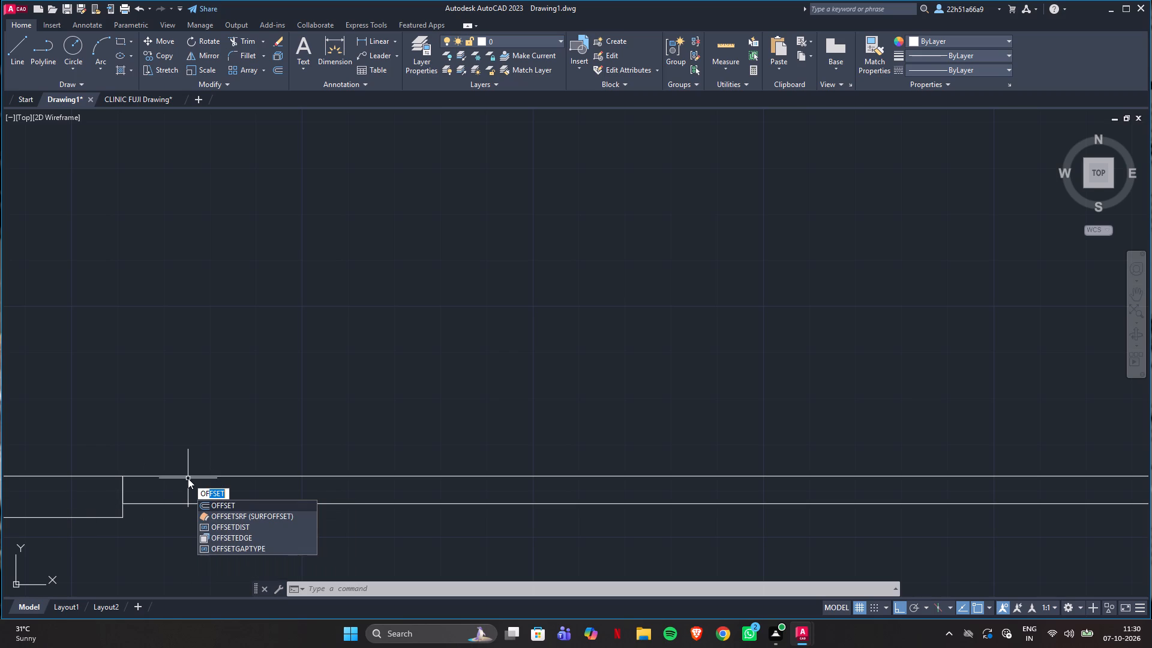
{"action": "key", "text": "Return"}
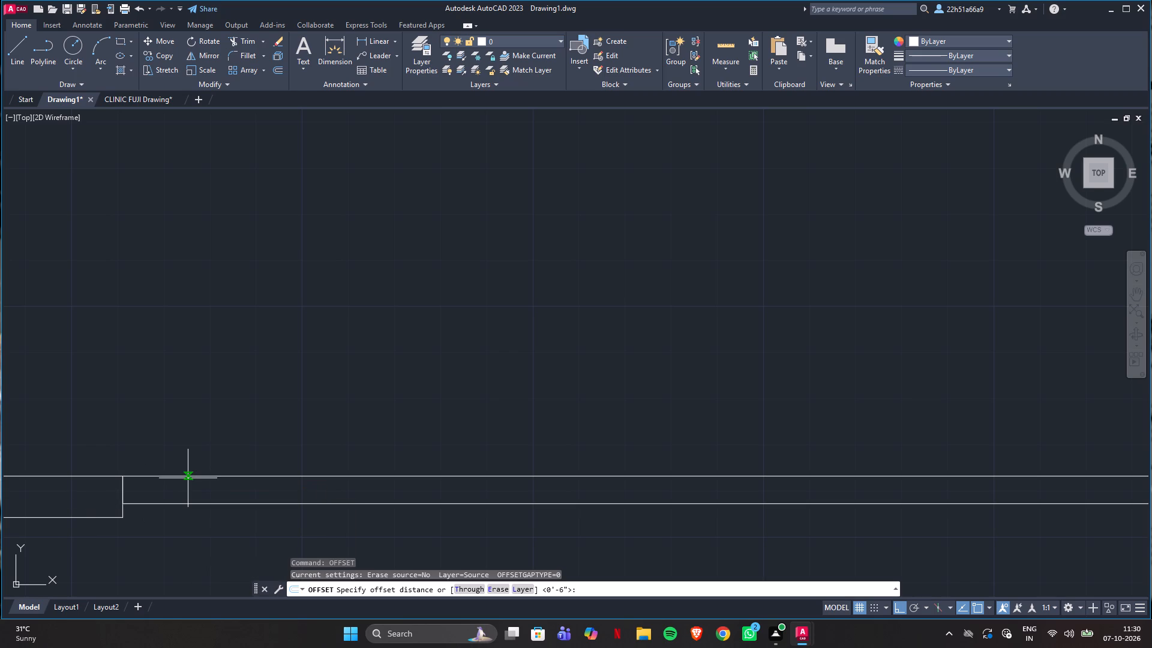
{"action": "type", "text": "4'9"}
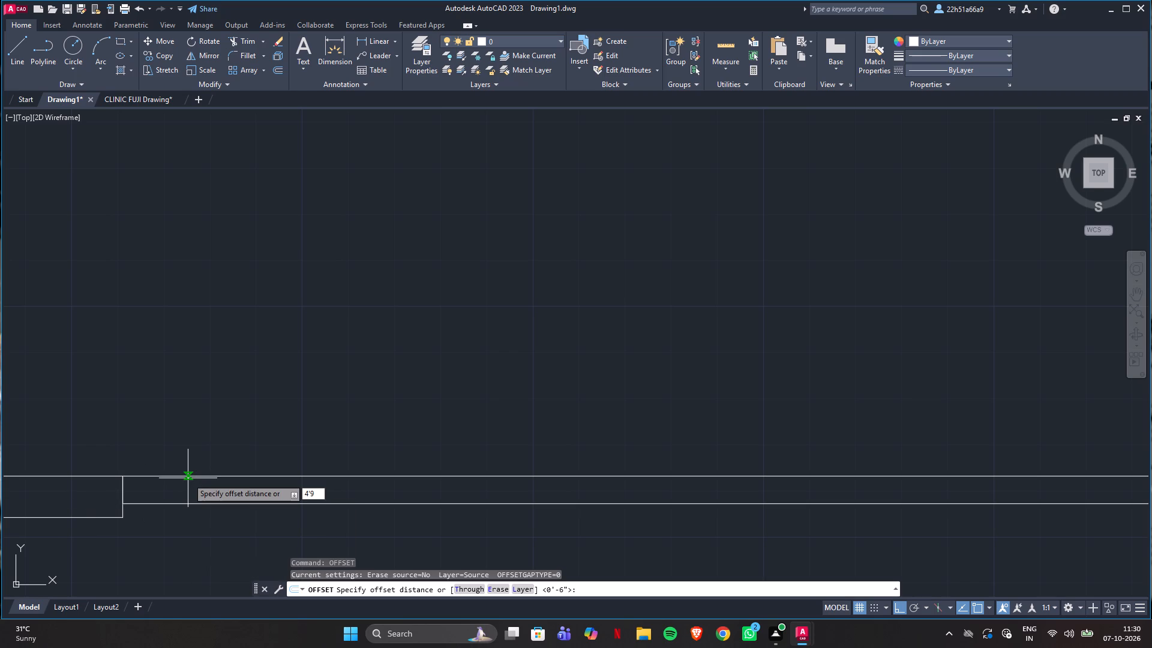
{"action": "key", "text": "shift+quotedbl"}
{"action": "key", "text": "Return"}
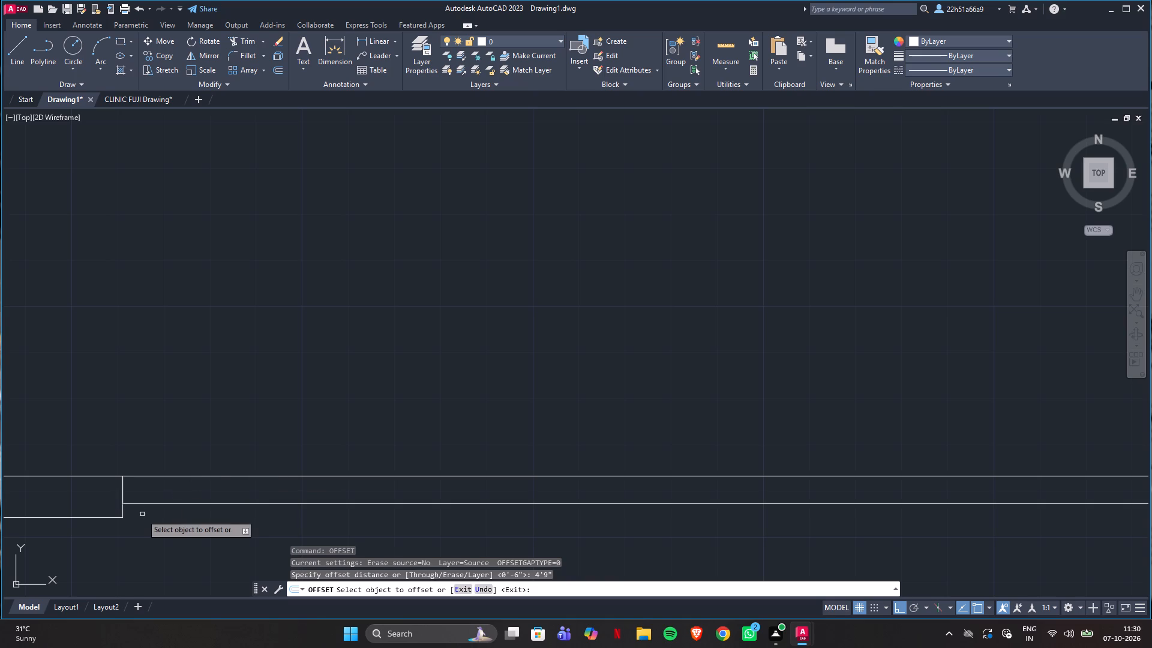
{"action": "left_click", "coordinate": [122, 496]}
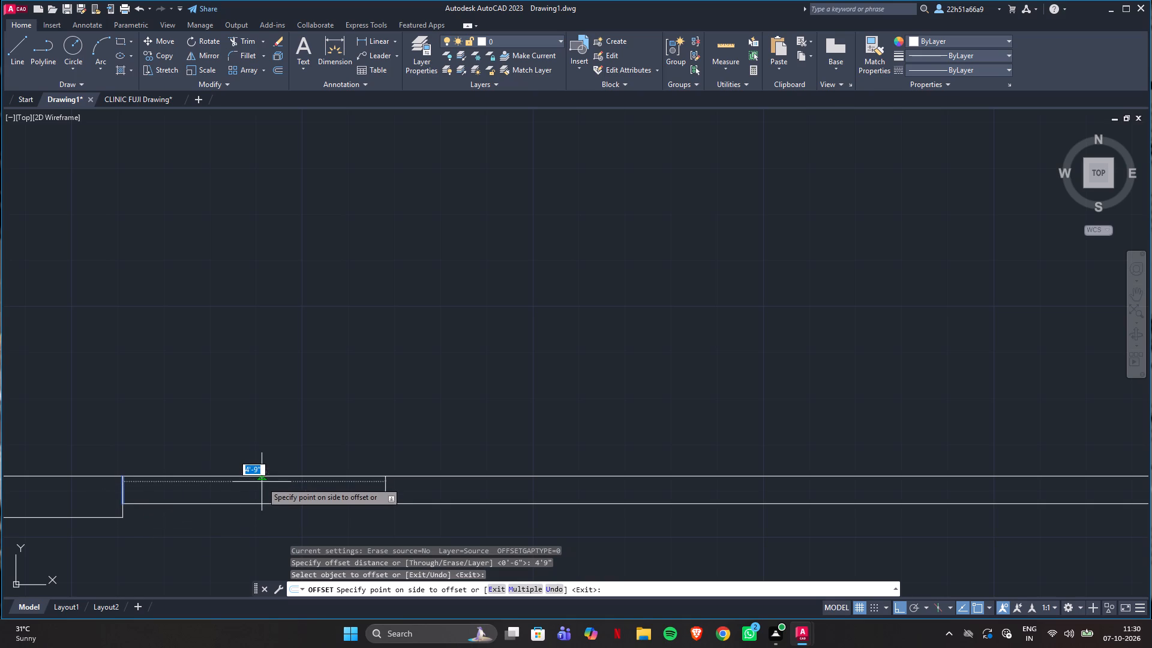
{"action": "left_click", "coordinate": [269, 486]}
Repeat the 4'9" offset rightward from each newest divider, adding four more short vertical dividers along the recessed wall.
{"action": "left_click", "coordinate": [386, 487]}
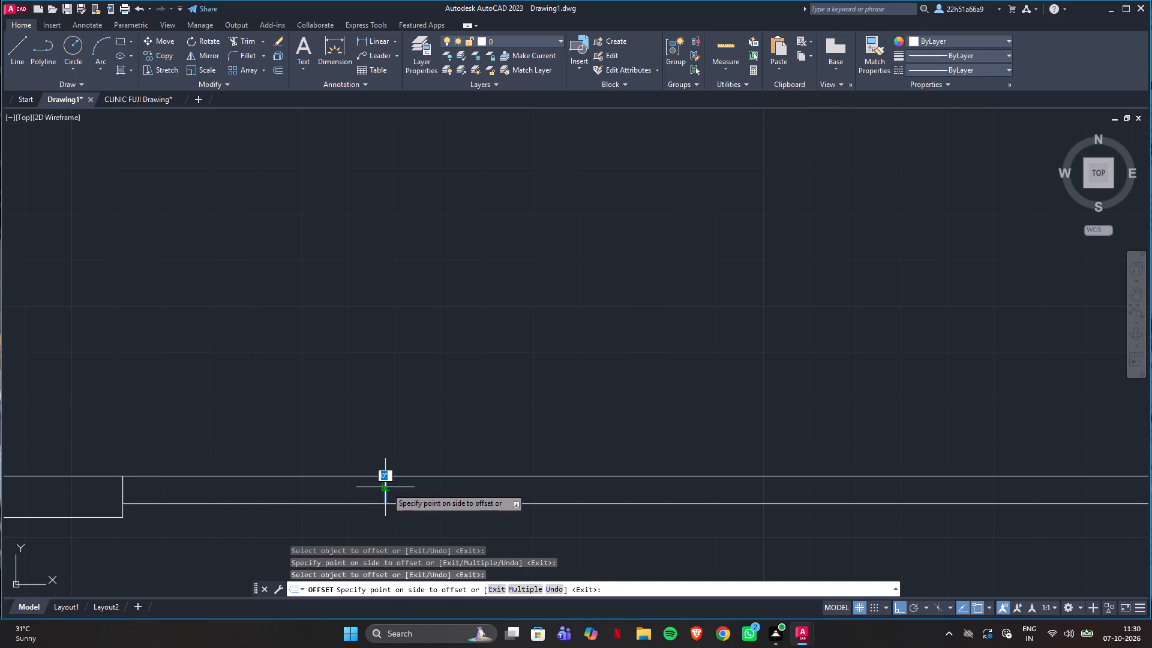
{"action": "left_click", "coordinate": [524, 485]}
{"action": "scroll", "coordinate": [416, 428], "scroll_direction": "down", "scroll_amount": 2}
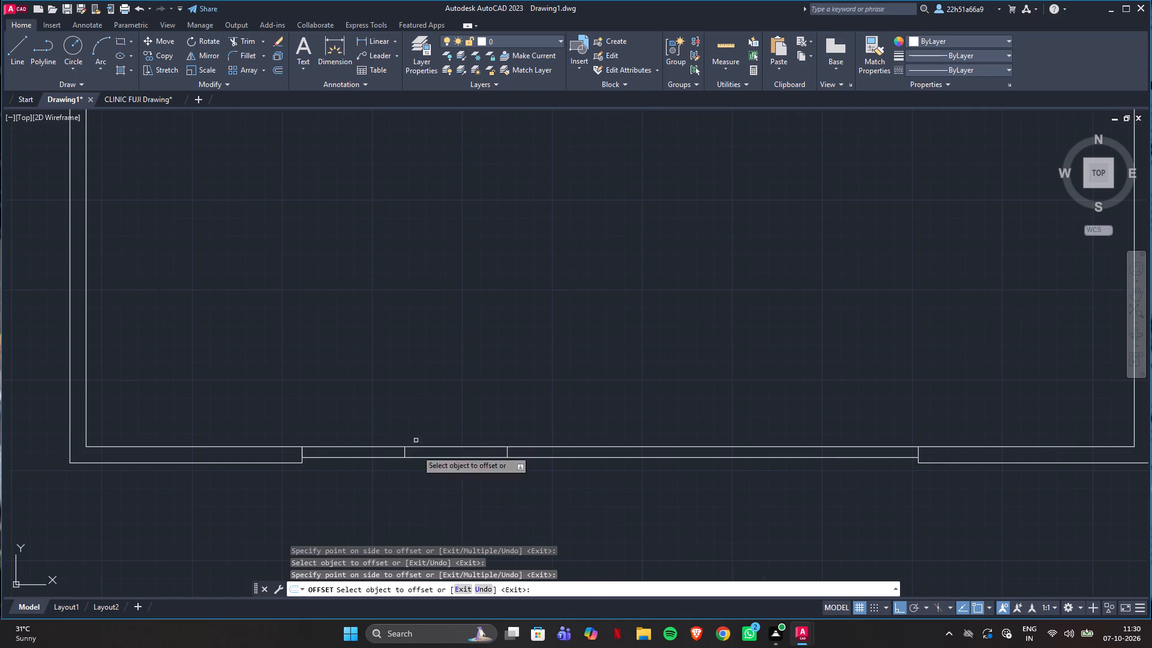
{"action": "scroll", "coordinate": [553, 472], "scroll_direction": "up", "scroll_amount": 2}
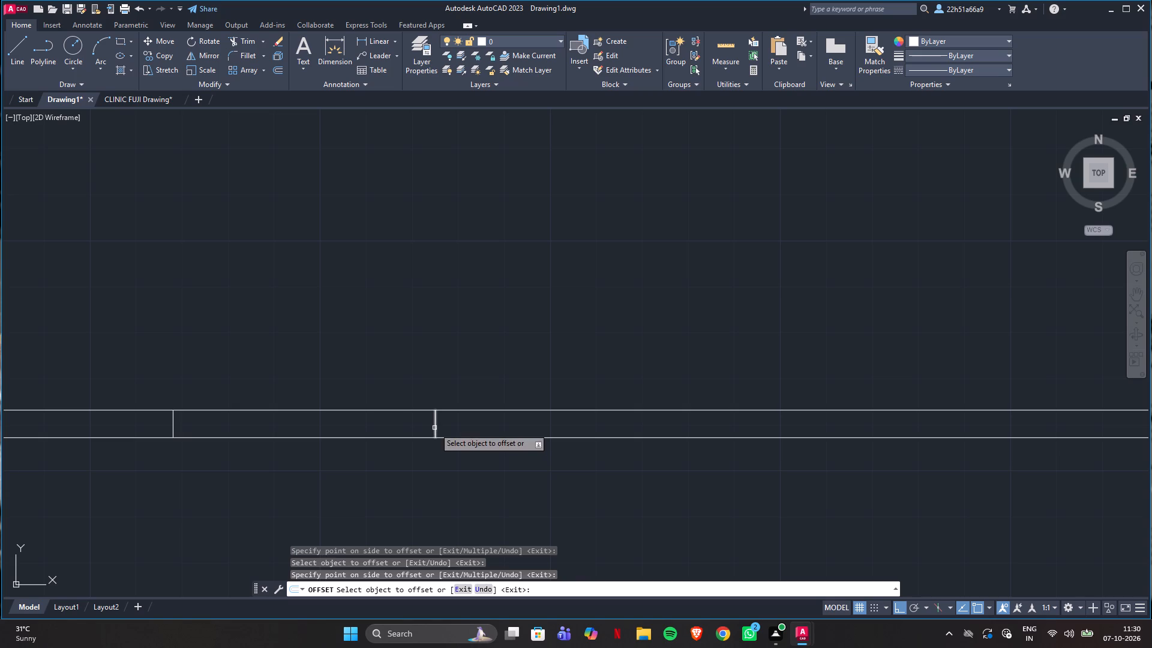
{"action": "left_click", "coordinate": [434, 428]}
{"action": "left_click", "coordinate": [557, 422]}
{"action": "scroll", "coordinate": [559, 423], "scroll_direction": "down", "scroll_amount": 3}
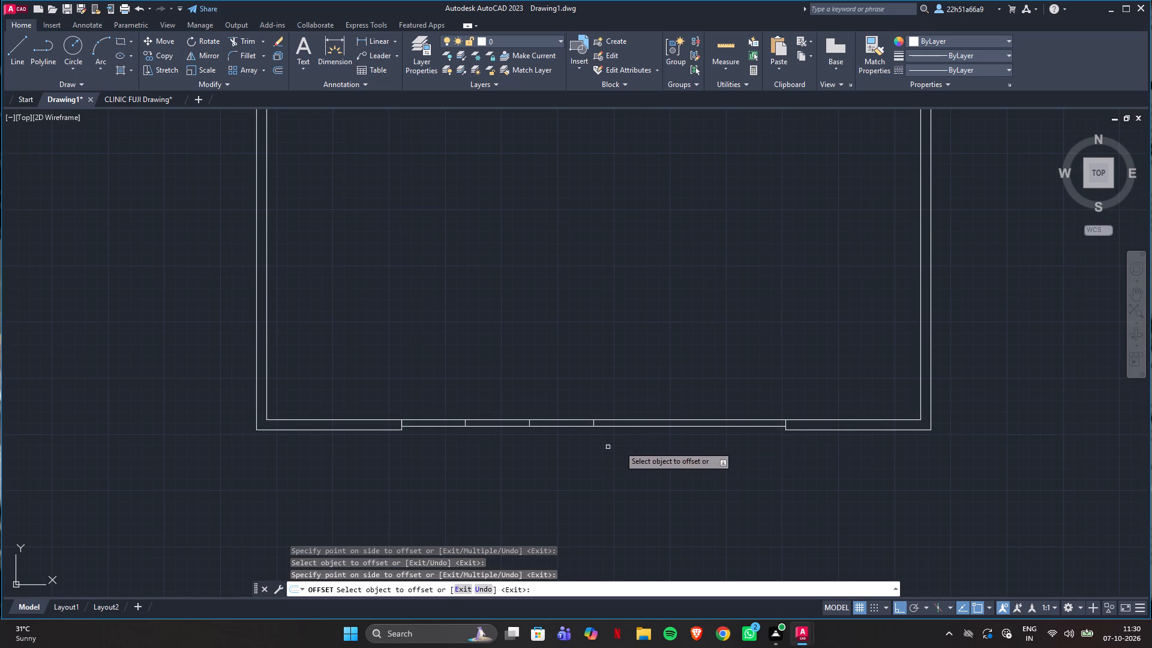
{"action": "scroll", "coordinate": [752, 443], "scroll_direction": "up", "scroll_amount": 2}
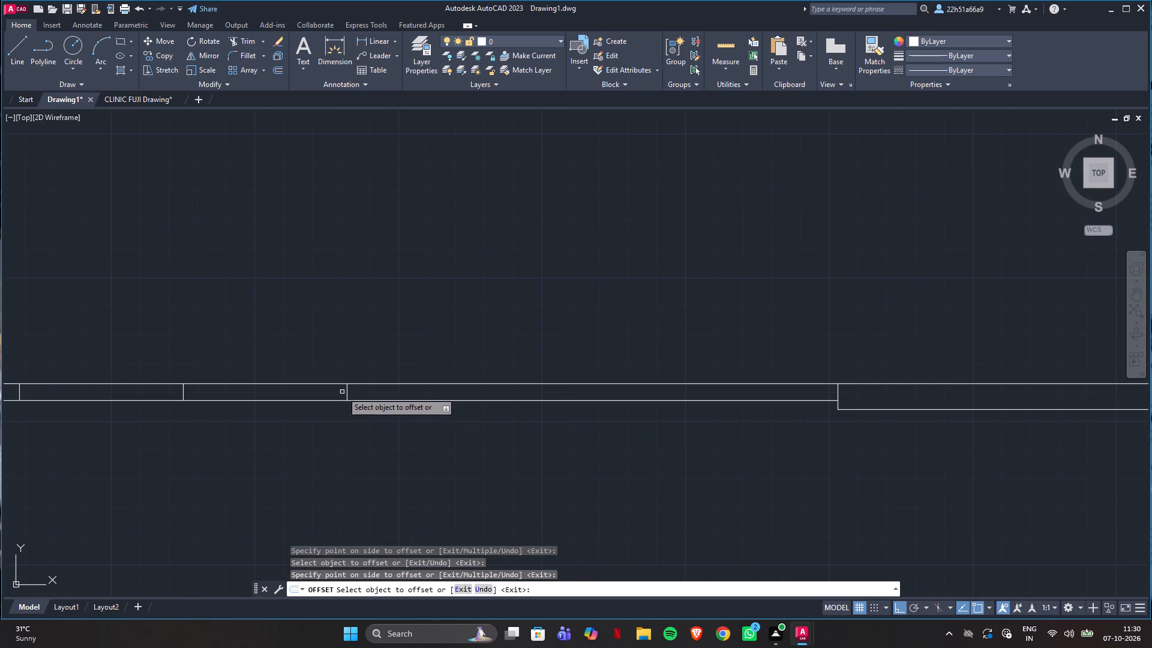
{"action": "left_click", "coordinate": [347, 391]}
{"action": "left_click", "coordinate": [460, 391]}
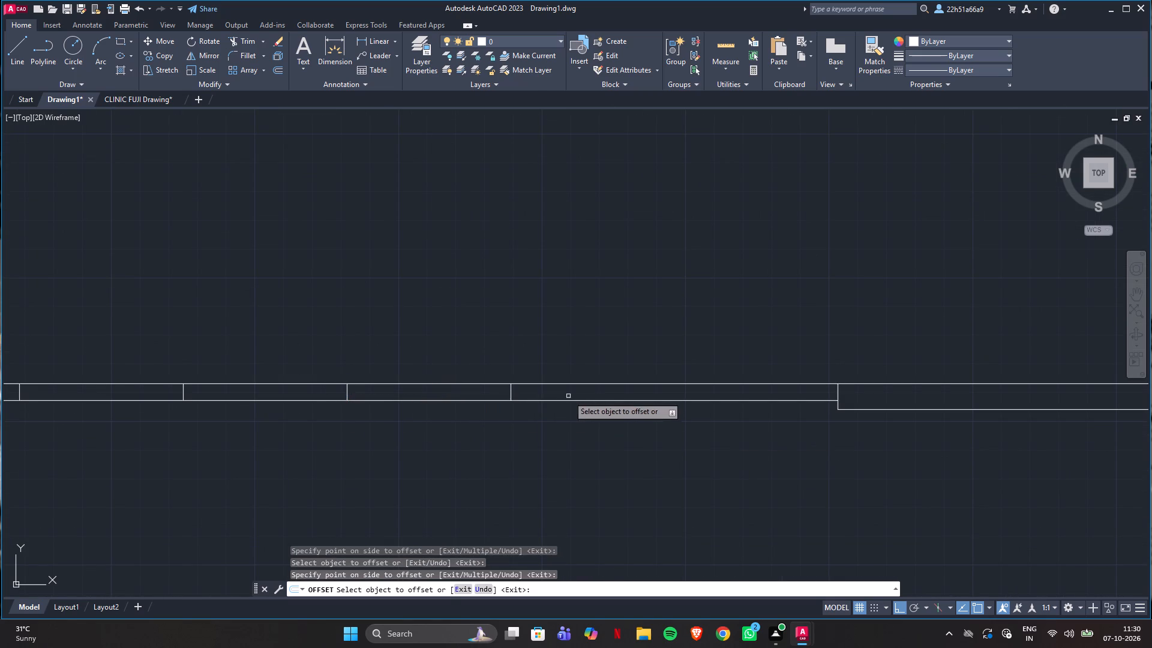
{"action": "left_click", "coordinate": [509, 391]}
{"action": "left_click", "coordinate": [603, 392]}
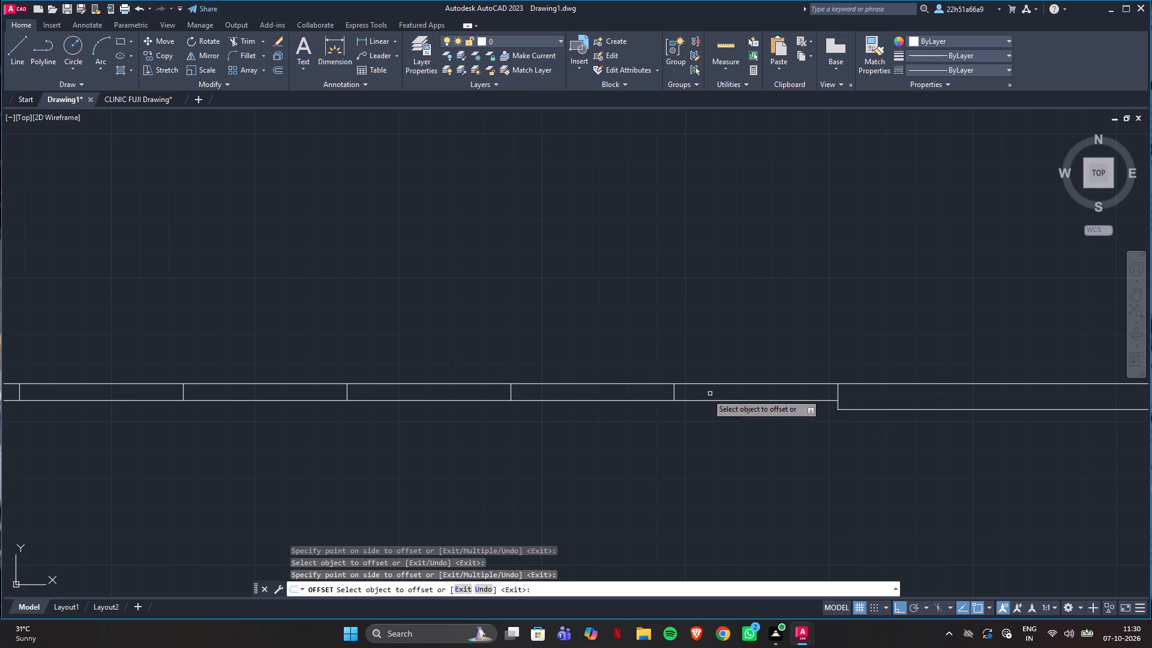
{"action": "left_click", "coordinate": [673, 392]}
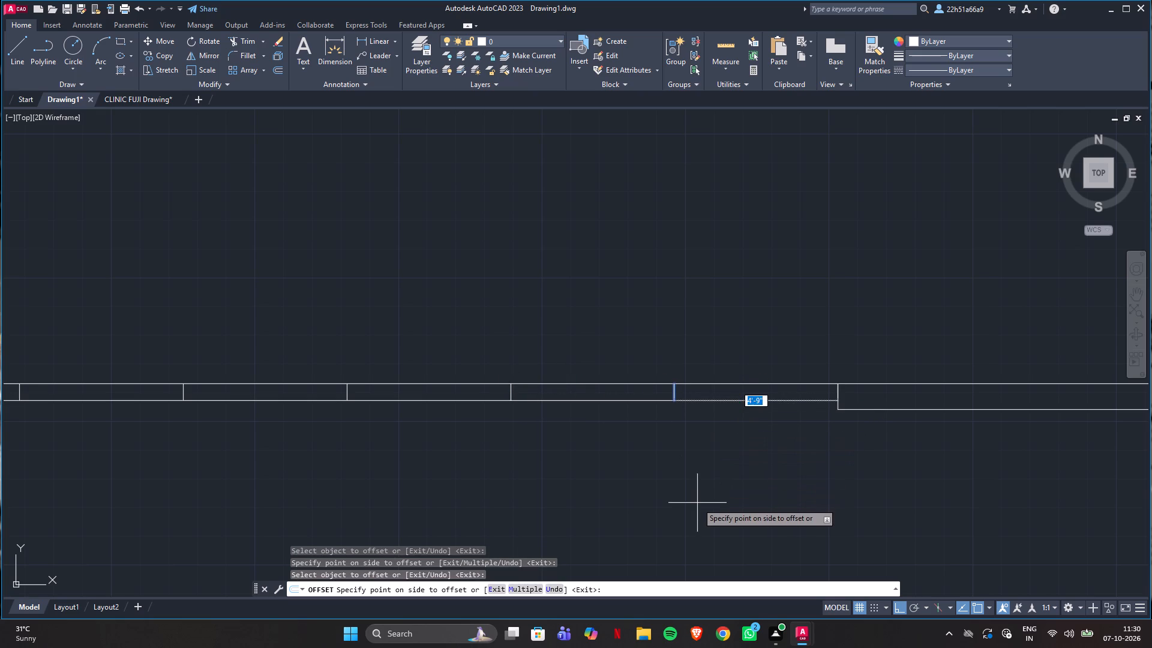
{"action": "key", "text": "Escape"}
Offset each of the five intermediate dividers in the recessed wall 1" to the right to form double-line mullions.
{"action": "scroll", "coordinate": [778, 343], "scroll_direction": "down", "scroll_amount": 1}
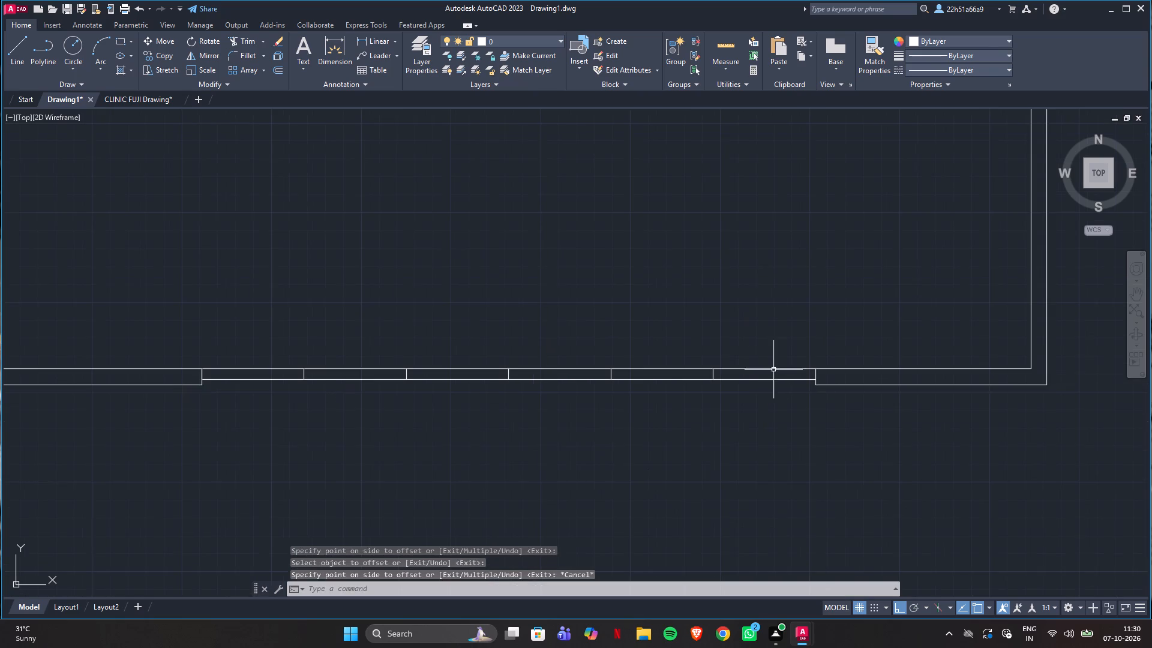
{"action": "scroll", "coordinate": [343, 379], "scroll_direction": "up", "scroll_amount": 1}
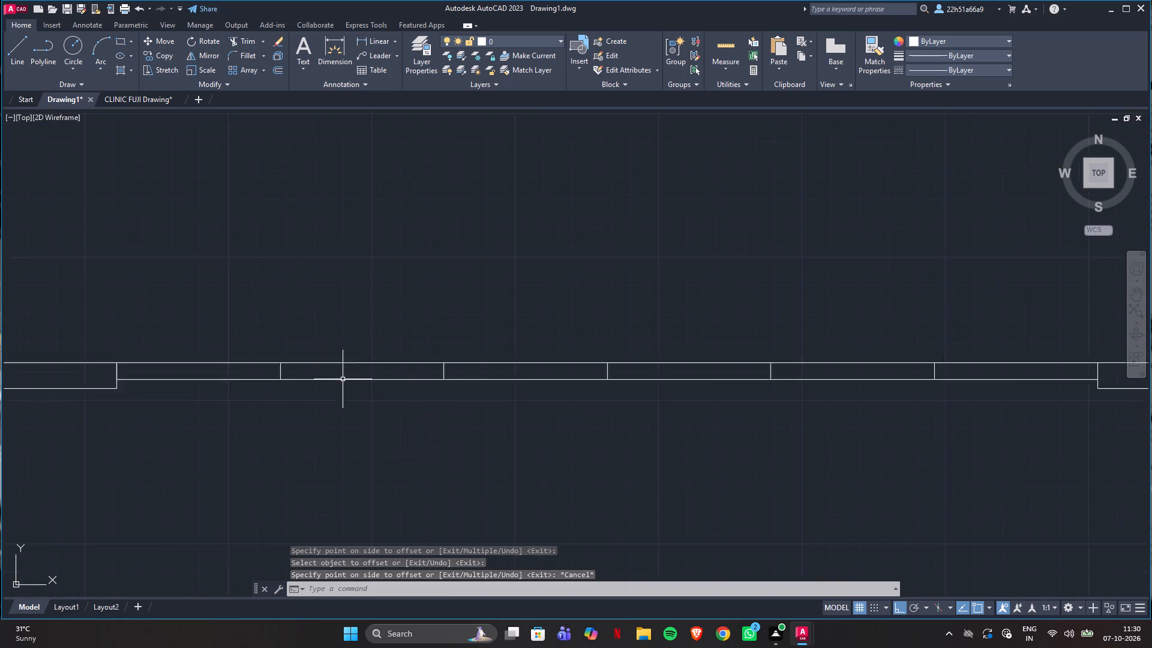
{"action": "scroll", "coordinate": [343, 379], "scroll_direction": "up", "scroll_amount": 1}
{"action": "scroll", "coordinate": [344, 493], "scroll_direction": "down", "scroll_amount": 1}
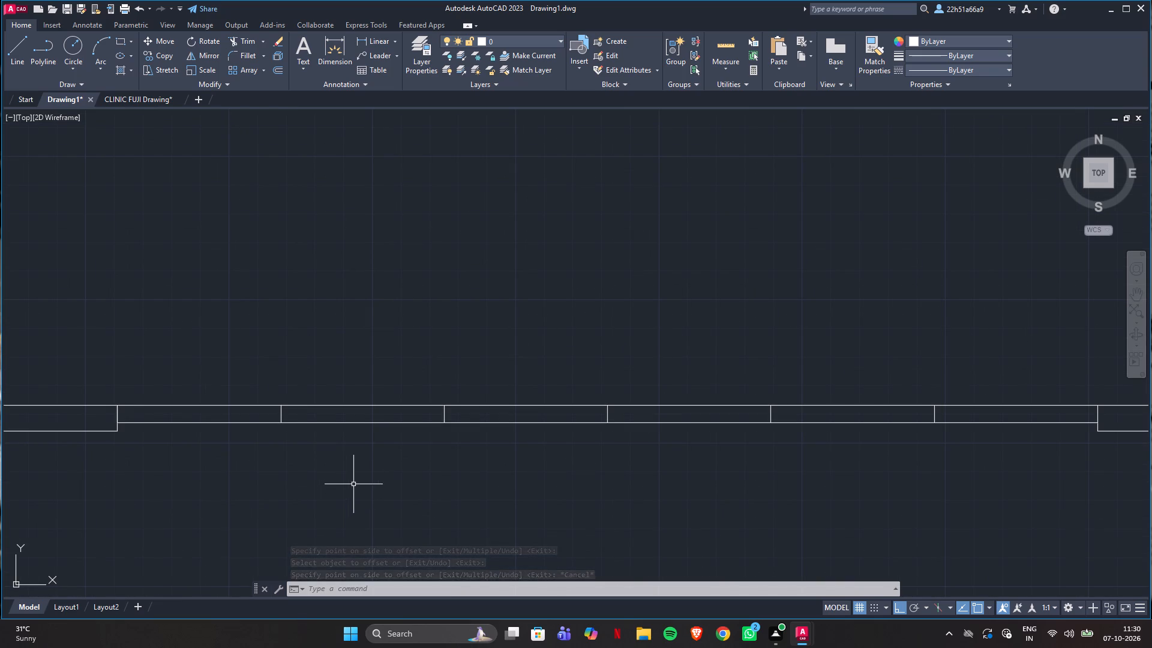
{"action": "type", "text": "of"}
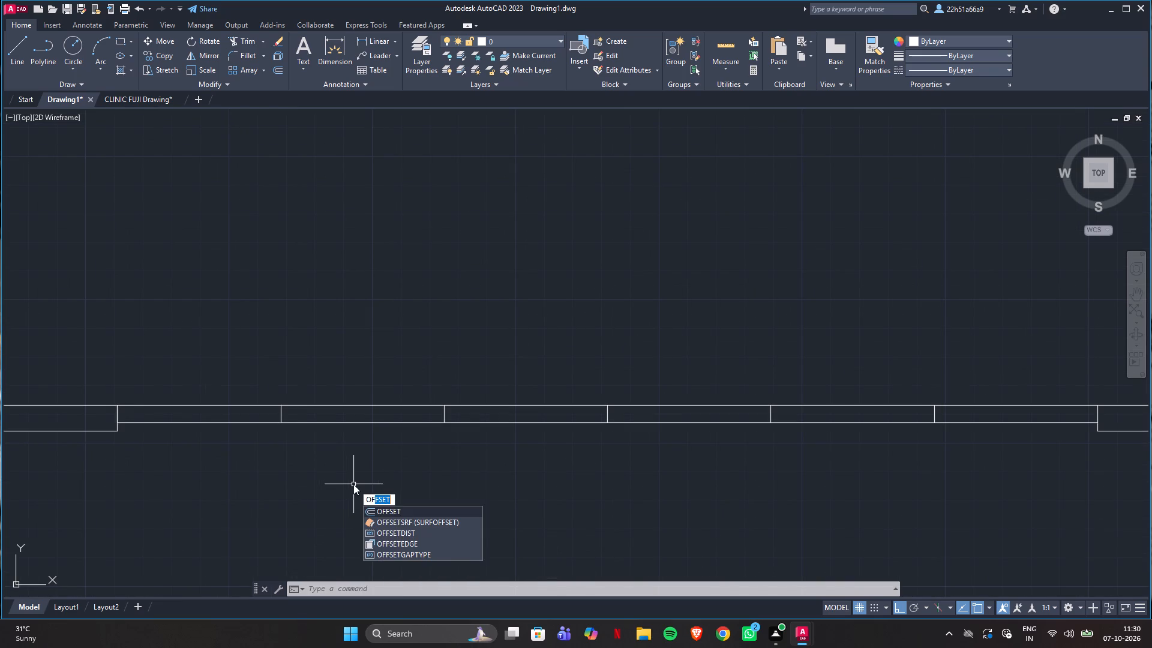
{"action": "key", "text": "Return"}
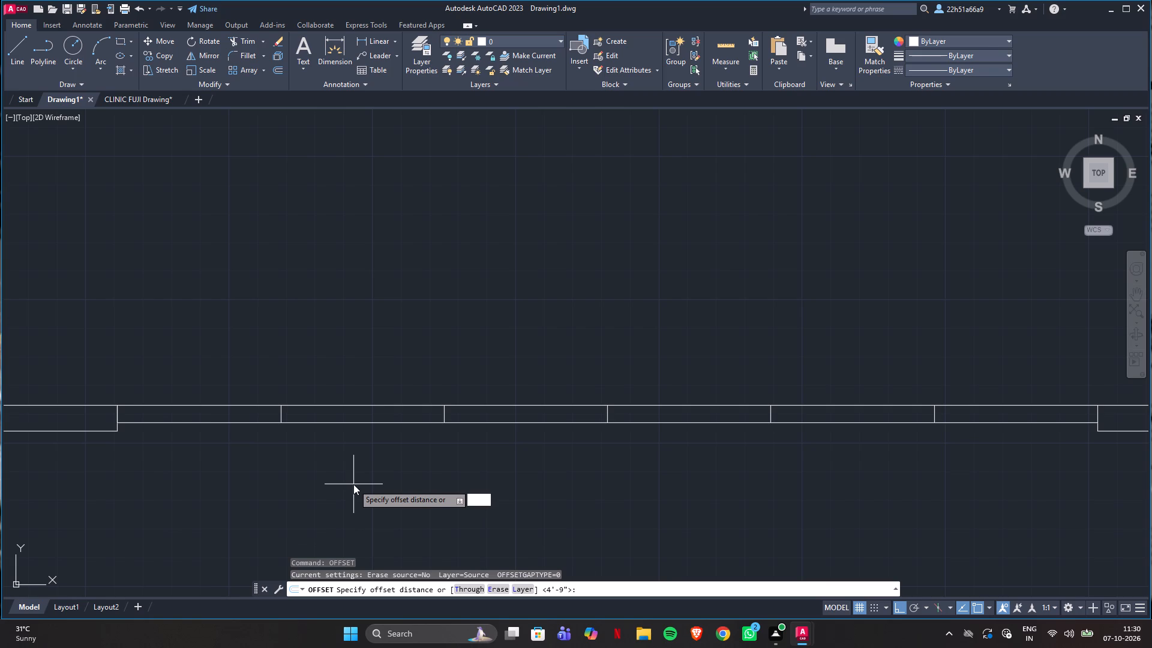
{"action": "key", "text": "1"}
{"action": "key", "text": "shift+quotedbl"}
{"action": "key", "text": "Return"}
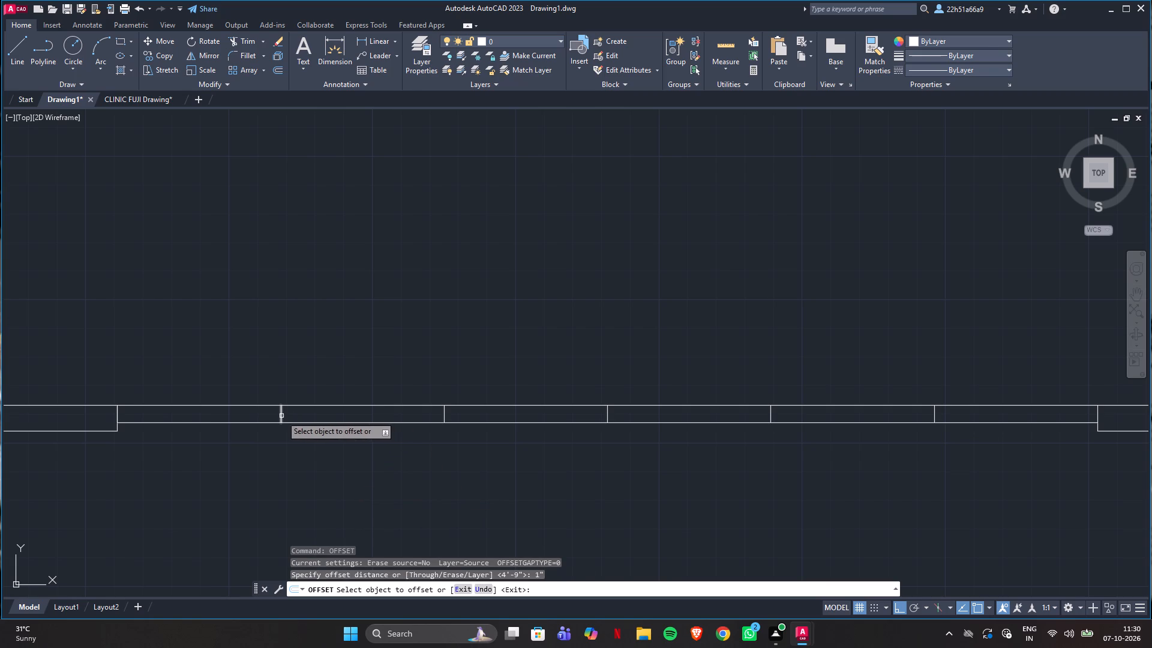
{"action": "left_click", "coordinate": [281, 416]}
{"action": "left_click", "coordinate": [310, 409]}
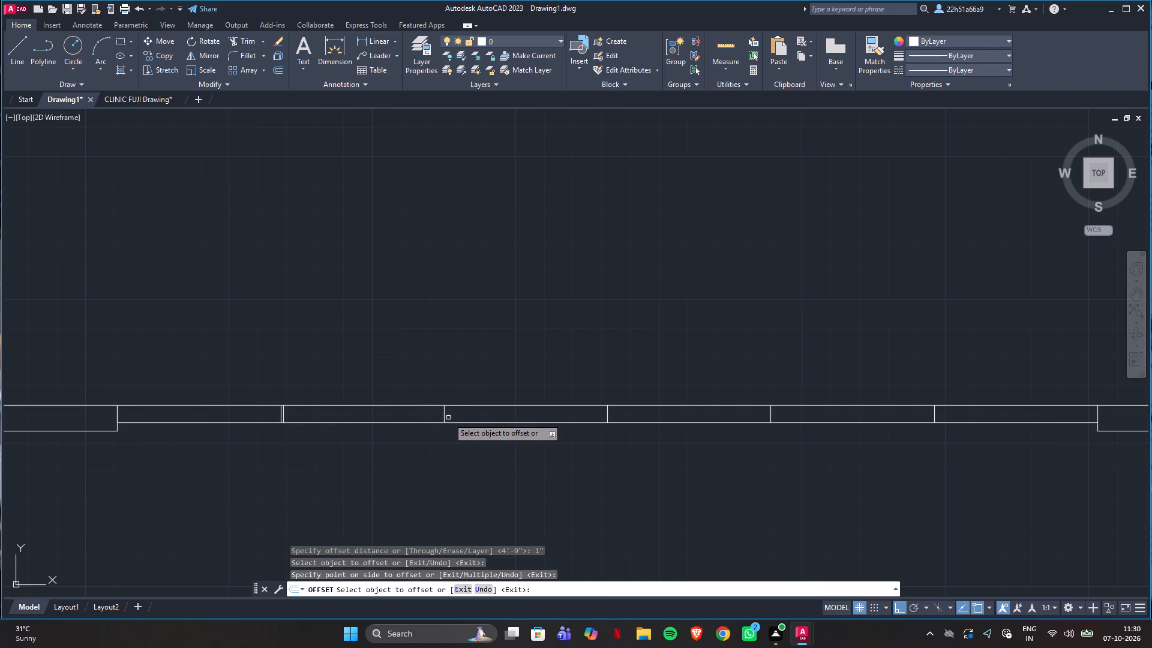
{"action": "left_click", "coordinate": [444, 415]}
{"action": "left_click", "coordinate": [457, 416]}
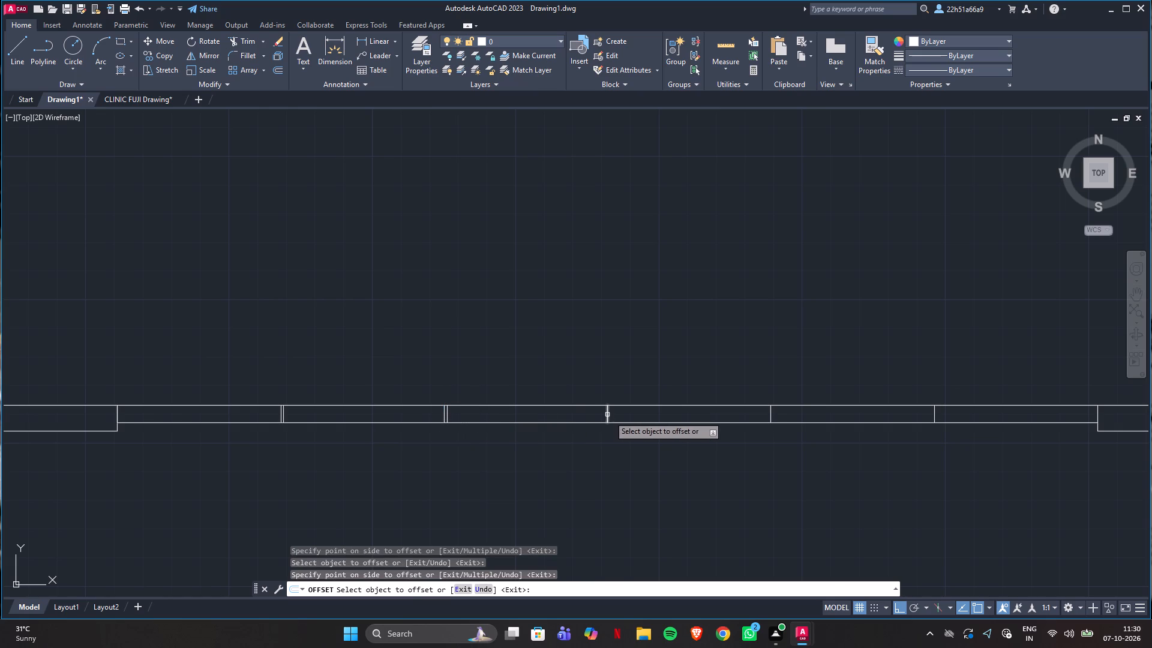
{"action": "left_click", "coordinate": [605, 416]}
{"action": "left_click", "coordinate": [616, 416]}
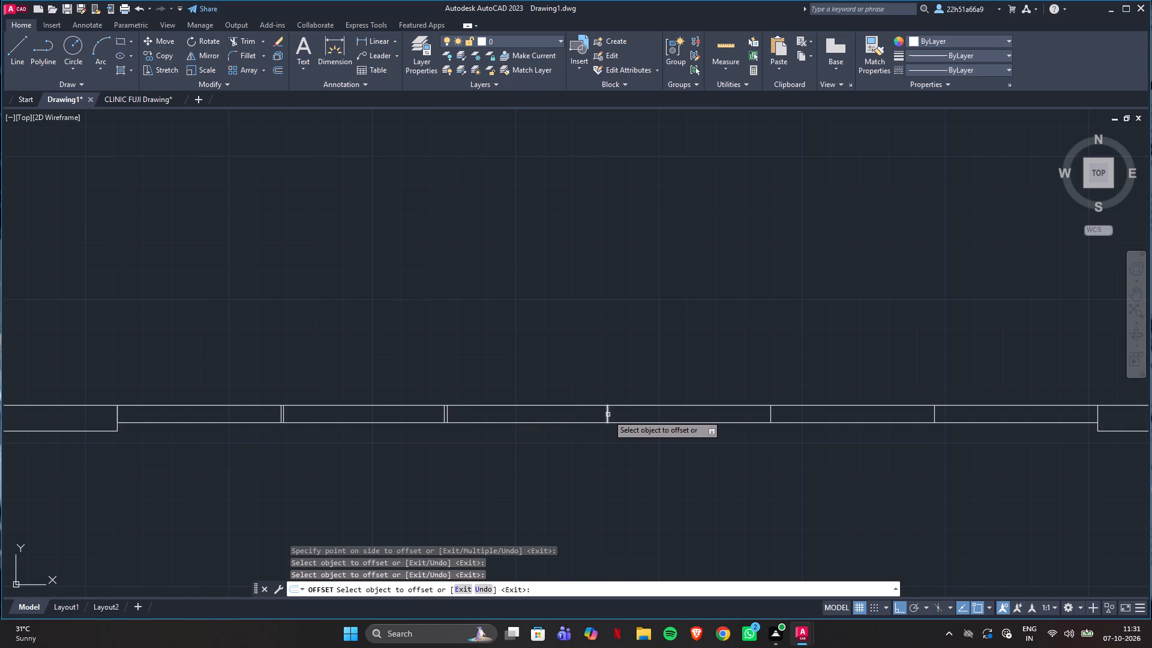
{"action": "left_click", "coordinate": [608, 415]}
{"action": "left_click", "coordinate": [627, 415]}
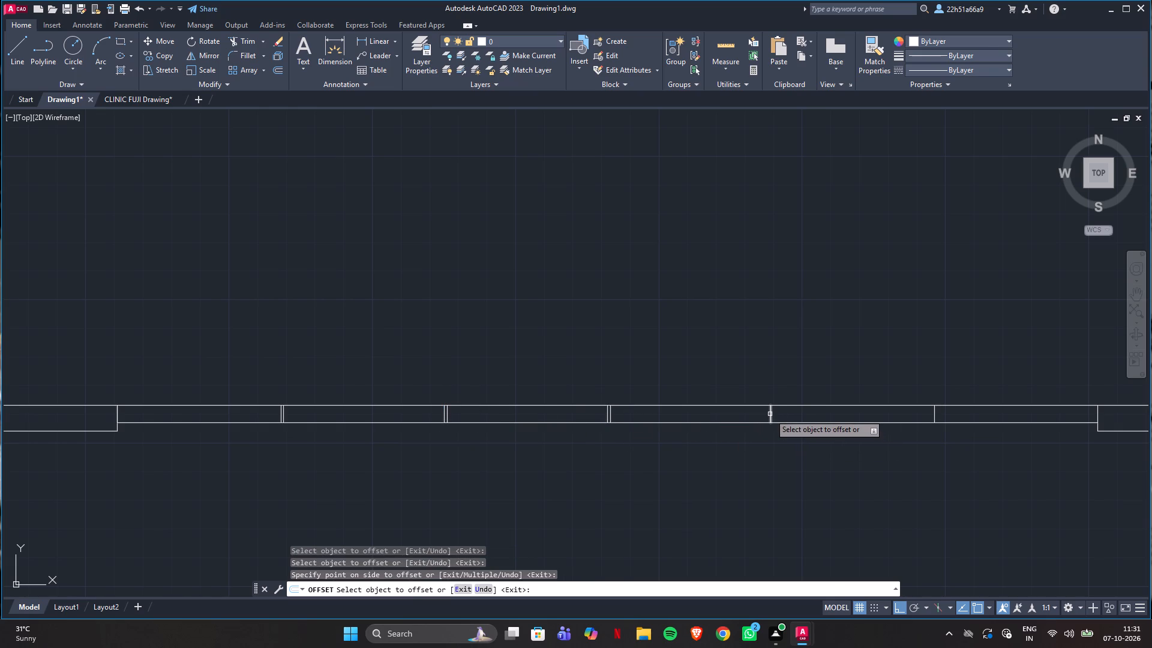
{"action": "left_click", "coordinate": [770, 414]}
{"action": "left_click", "coordinate": [779, 414]}
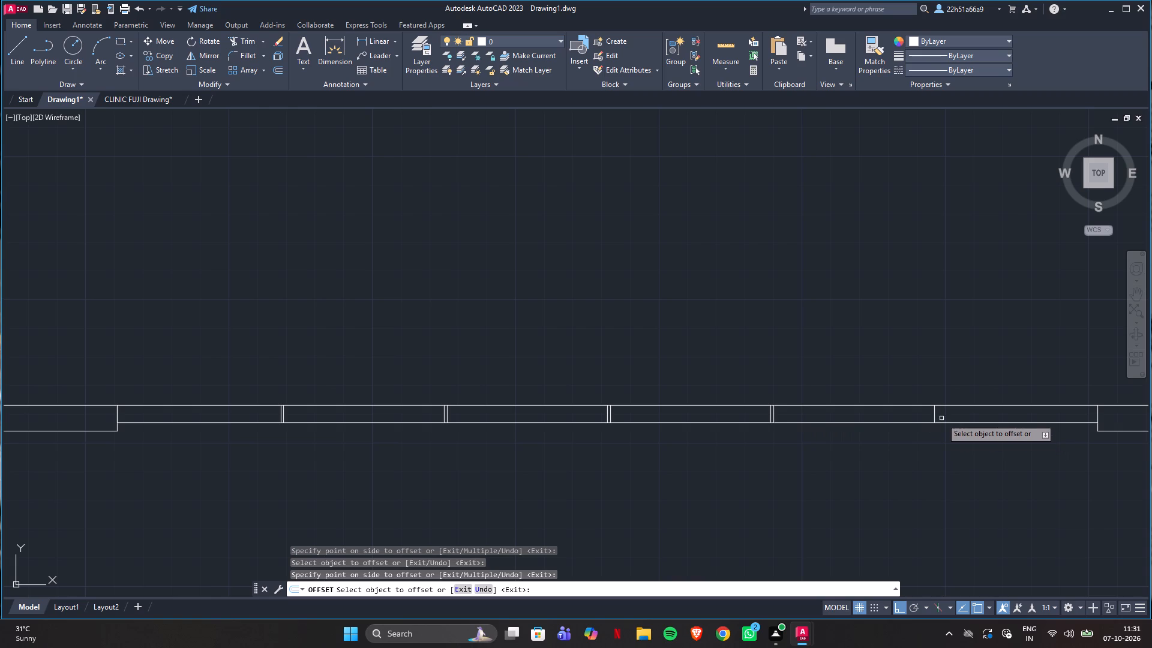
{"action": "left_click", "coordinate": [934, 416]}
{"action": "left_click", "coordinate": [947, 414]}
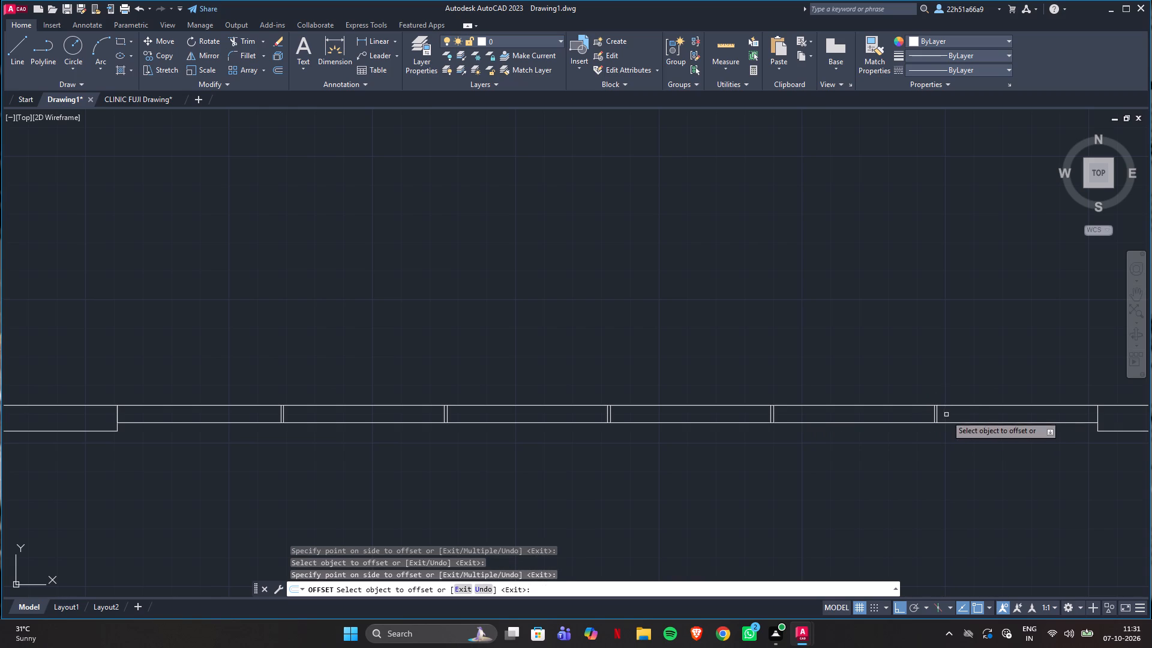
{"action": "key", "text": "Escape"}
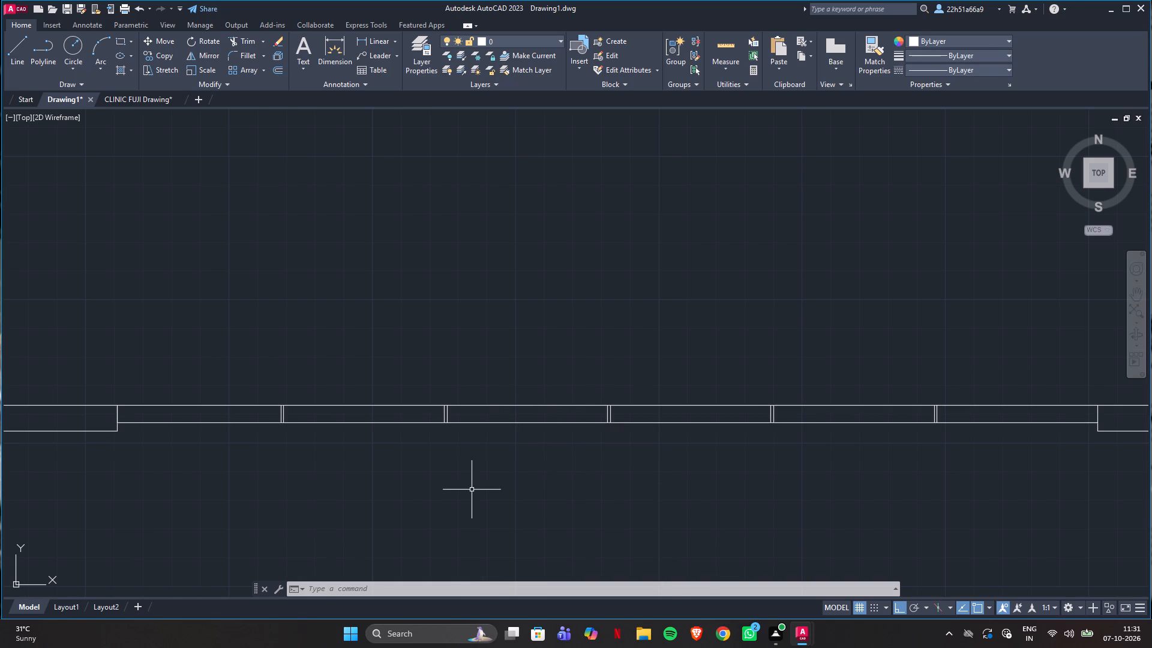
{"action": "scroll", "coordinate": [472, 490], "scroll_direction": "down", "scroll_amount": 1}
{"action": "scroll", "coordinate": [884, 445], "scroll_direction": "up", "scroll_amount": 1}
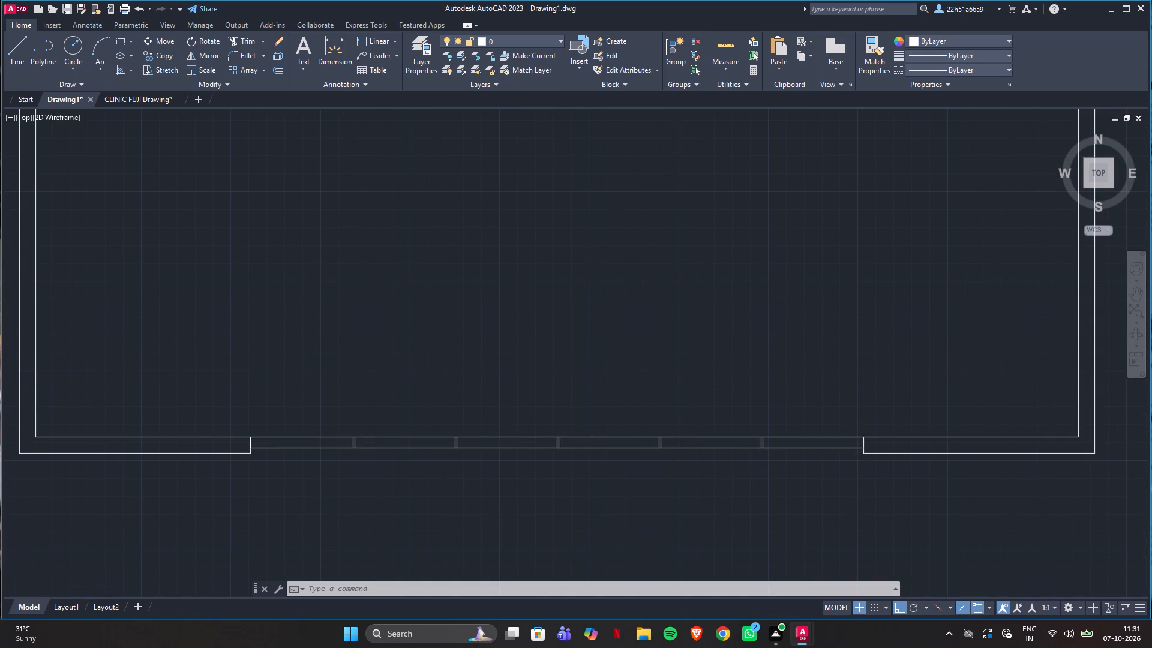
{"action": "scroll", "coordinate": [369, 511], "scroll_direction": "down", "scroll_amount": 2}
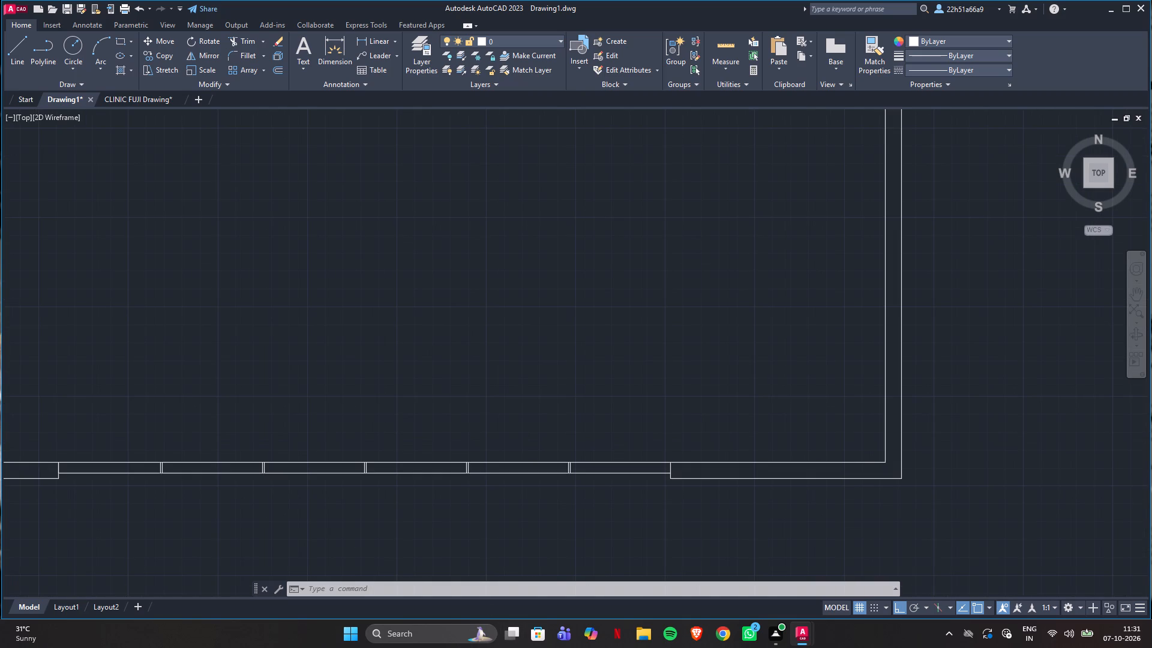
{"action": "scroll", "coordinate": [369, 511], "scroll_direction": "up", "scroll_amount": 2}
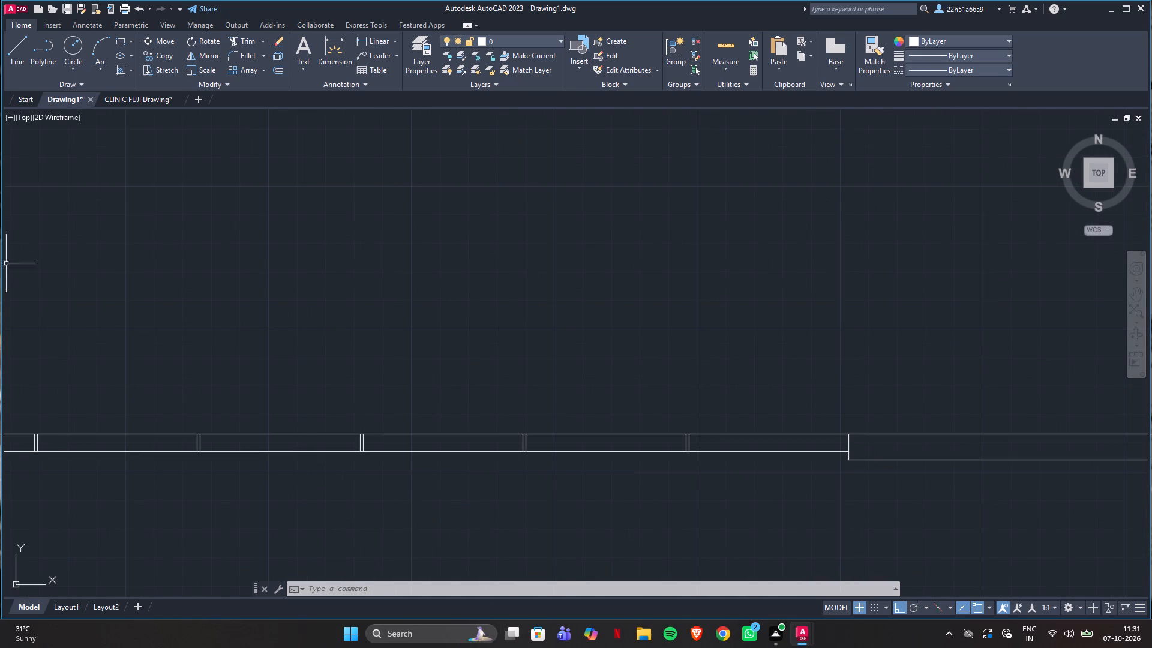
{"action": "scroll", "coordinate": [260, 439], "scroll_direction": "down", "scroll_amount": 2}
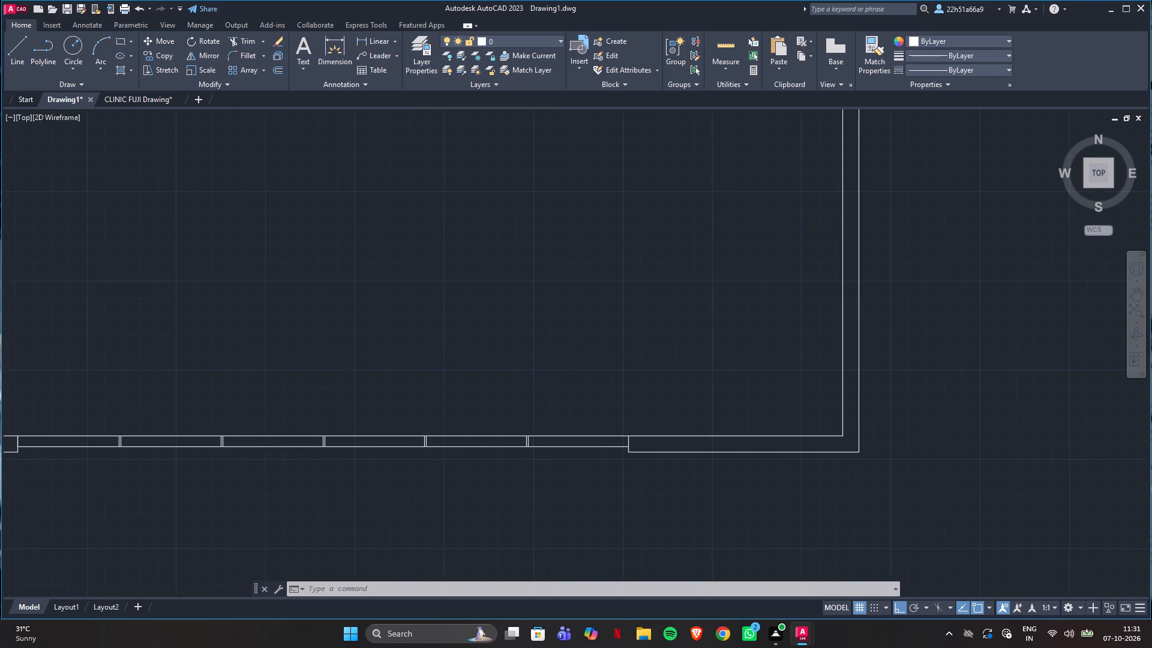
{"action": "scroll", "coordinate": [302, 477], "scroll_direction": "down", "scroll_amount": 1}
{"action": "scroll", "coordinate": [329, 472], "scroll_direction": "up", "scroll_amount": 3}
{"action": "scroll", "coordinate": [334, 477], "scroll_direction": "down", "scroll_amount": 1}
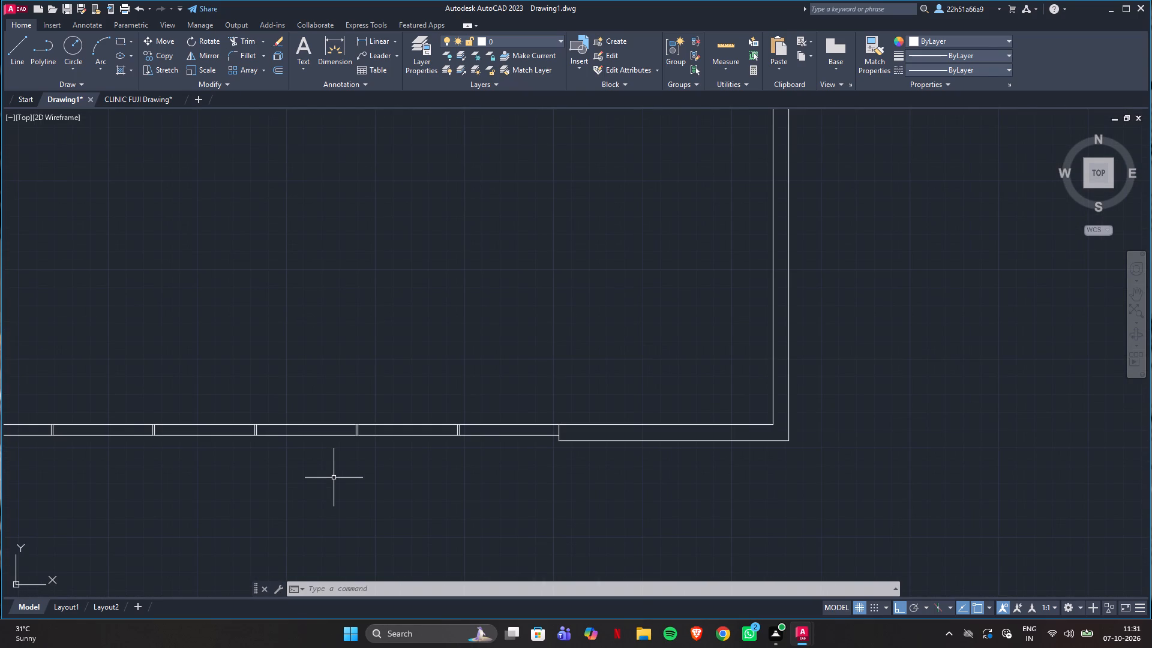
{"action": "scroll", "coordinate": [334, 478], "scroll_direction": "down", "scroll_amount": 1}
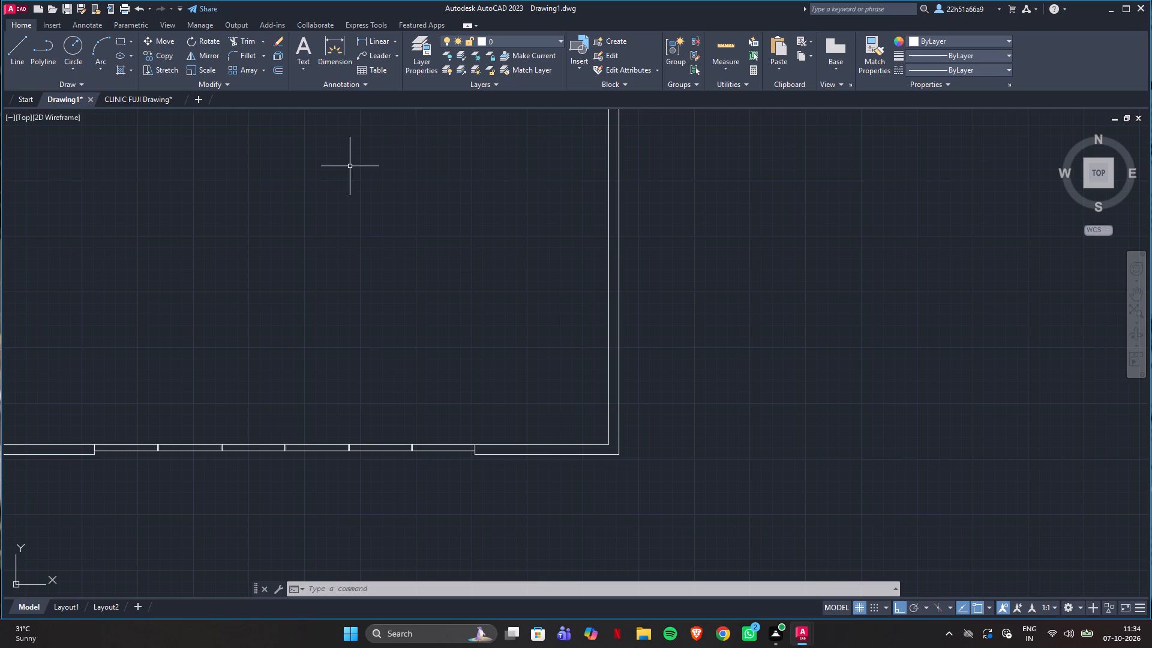
Copy both leaves of the waiting hall's entrance double door from CLINIC FUJI Drawing into Drawing1, onto the recessed wall's outer line near its middle.
{"action": "left_click", "coordinate": [130, 98]}
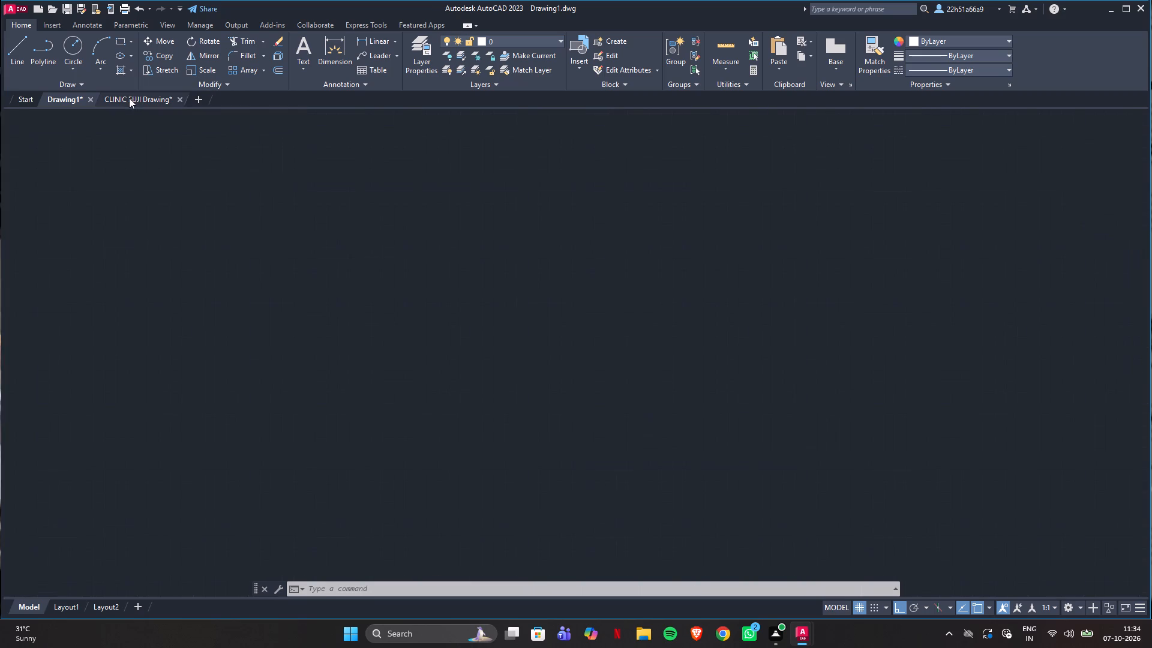
{"action": "left_click", "coordinate": [725, 439]}
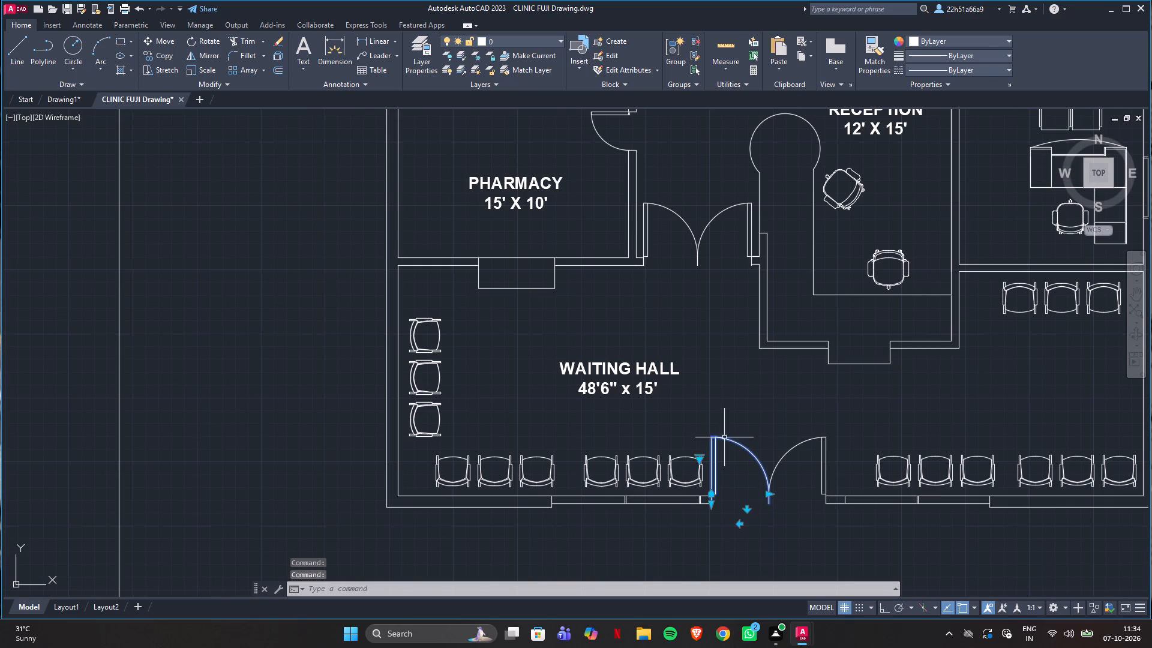
{"action": "left_click", "coordinate": [788, 449]}
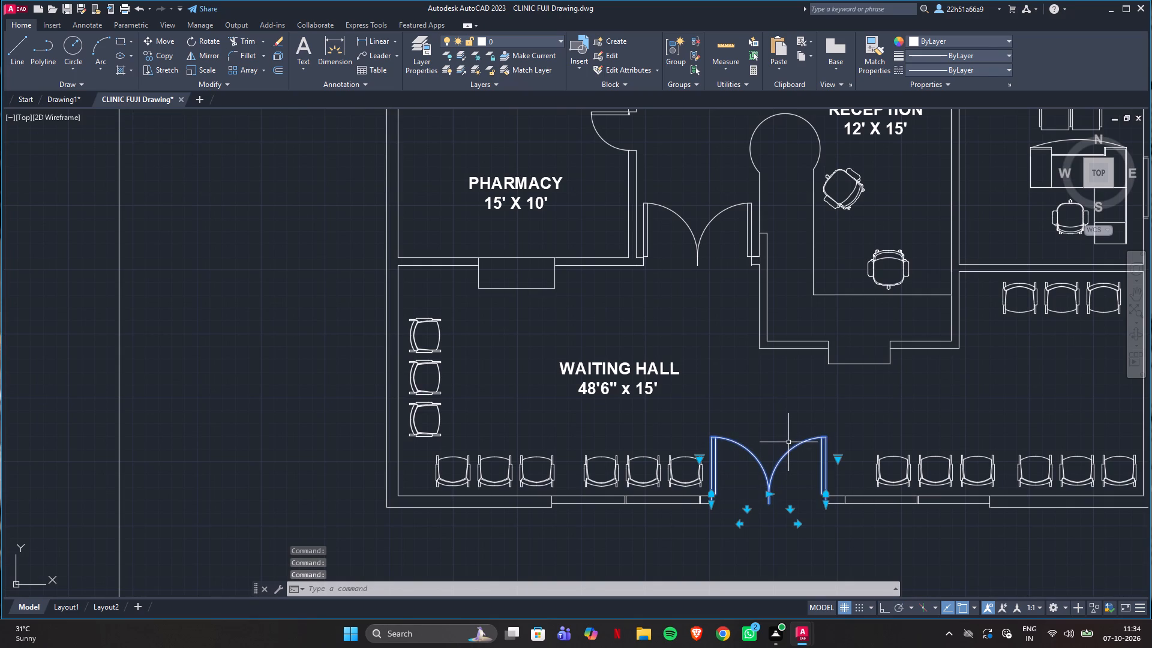
{"action": "key", "text": "ctrl+c"}
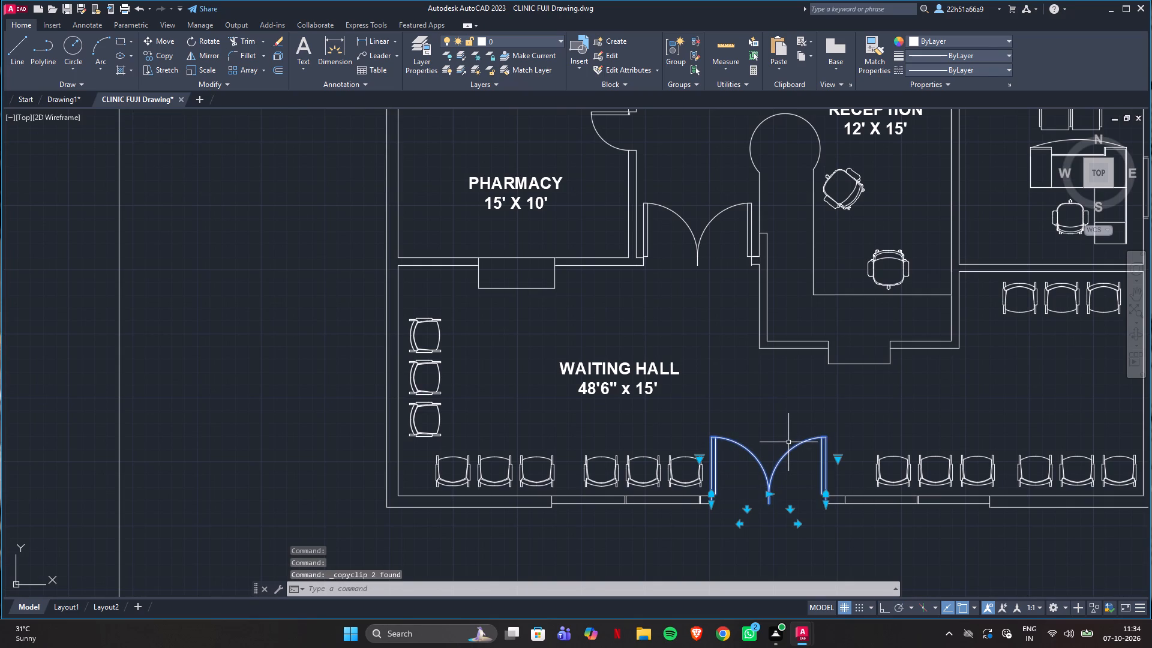
{"action": "left_click", "coordinate": [66, 100]}
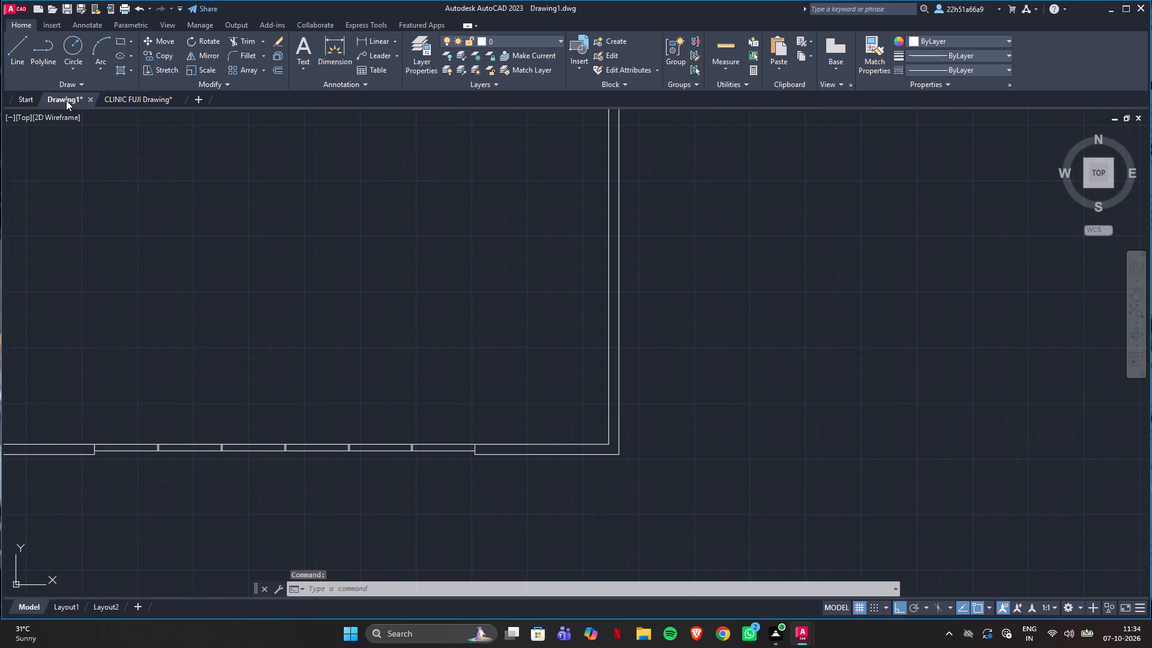
{"action": "key", "text": "ctrl+v"}
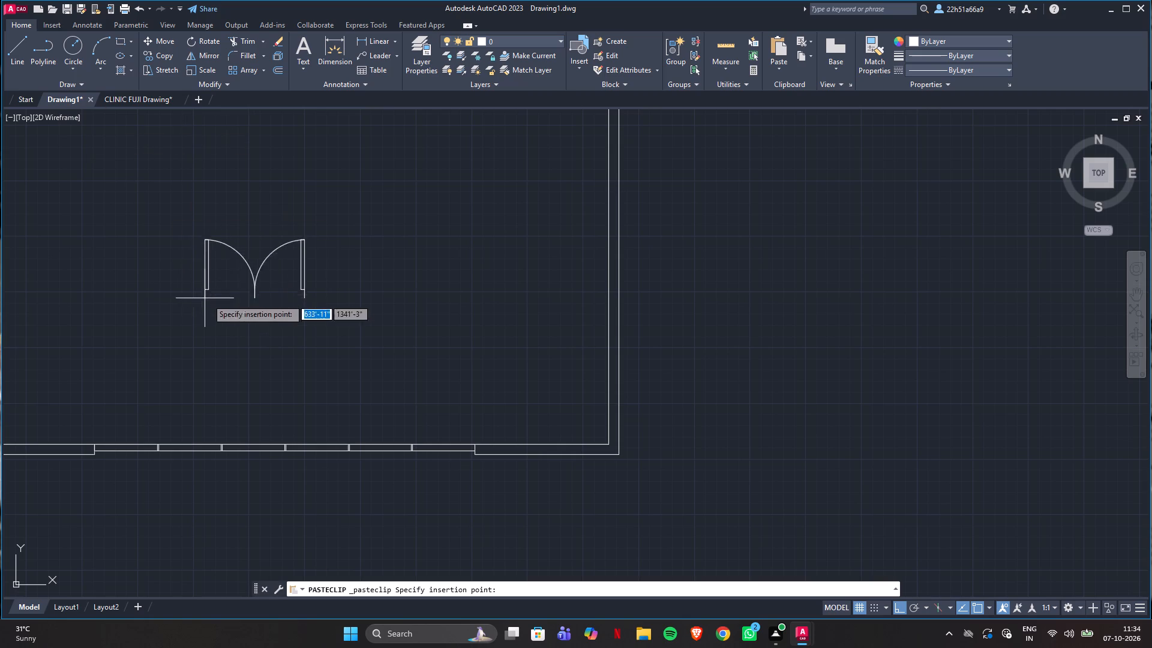
{"action": "scroll", "coordinate": [235, 446], "scroll_direction": "up", "scroll_amount": 1}
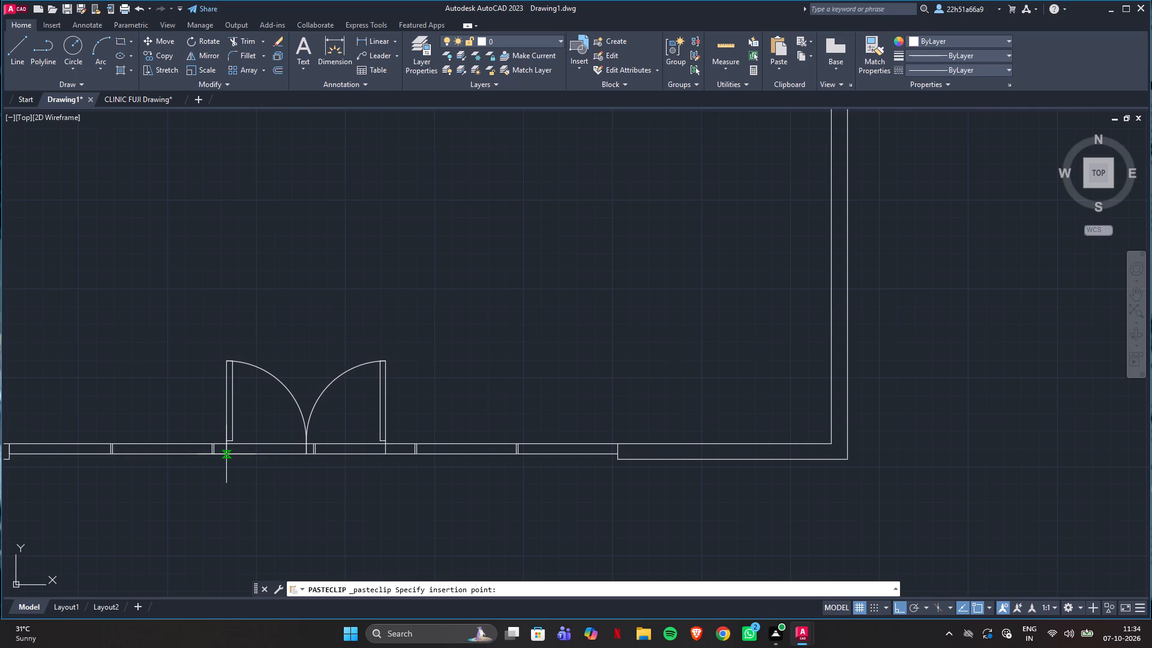
{"action": "left_click", "coordinate": [226, 454]}
{"action": "scroll", "coordinate": [555, 340], "scroll_direction": "down", "scroll_amount": 2}
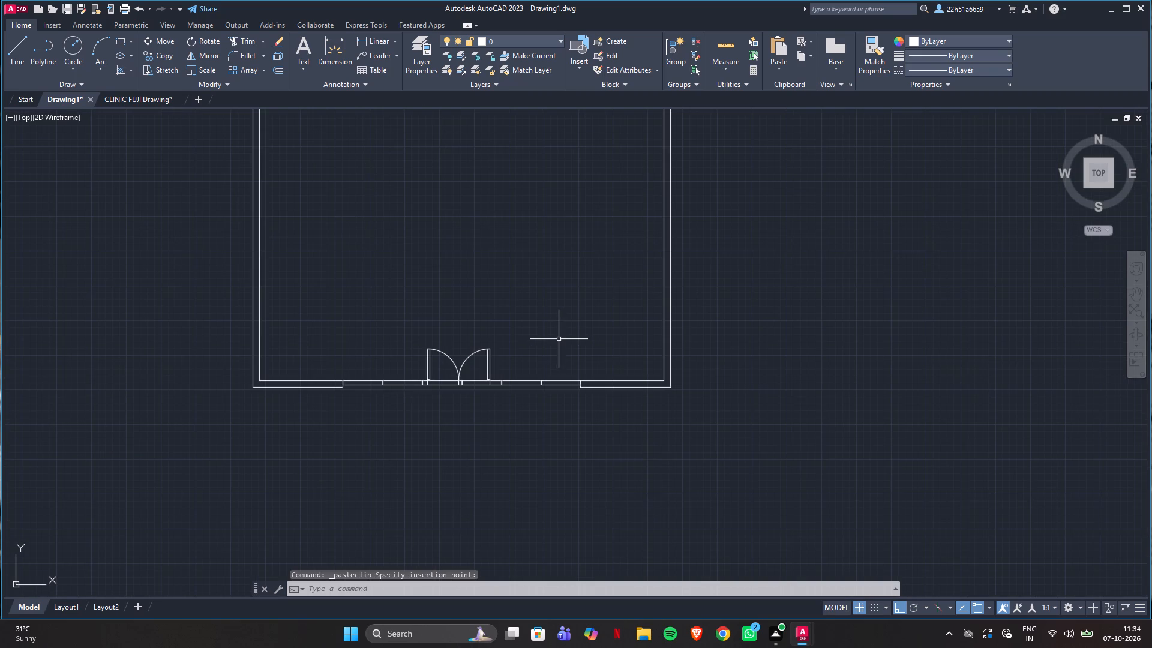
Trim the recessed wall's inner and outer lines between the double door's jambs to open the entrance.
{"action": "scroll", "coordinate": [429, 353], "scroll_direction": "up", "scroll_amount": 3}
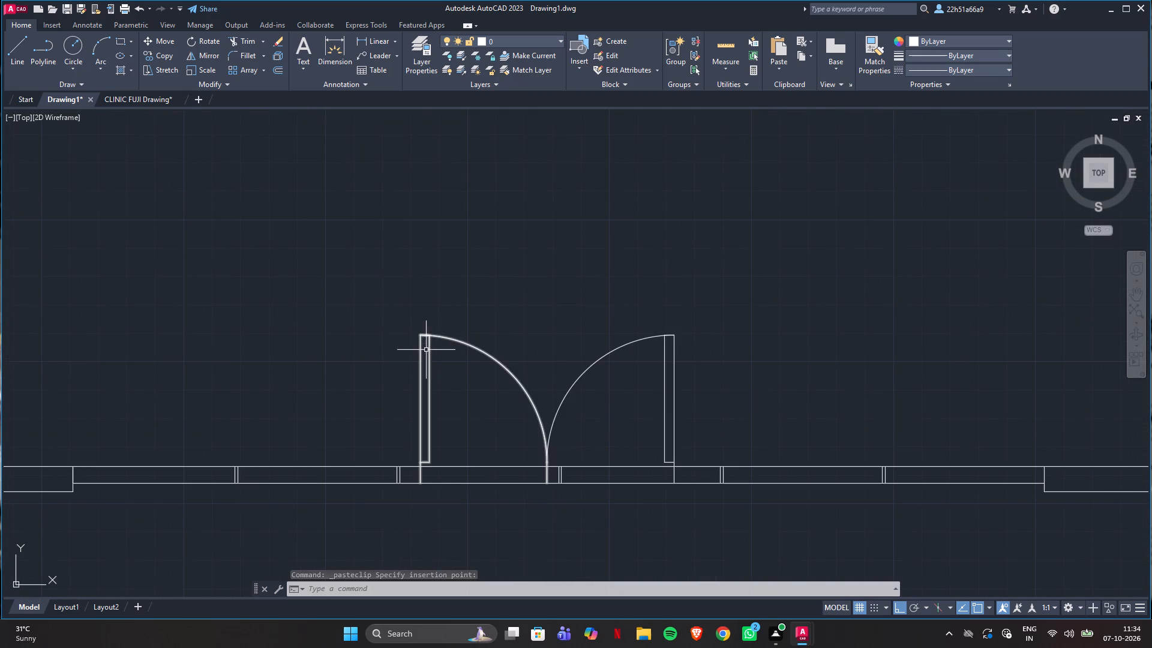
{"action": "scroll", "coordinate": [548, 343], "scroll_direction": "down", "scroll_amount": 2}
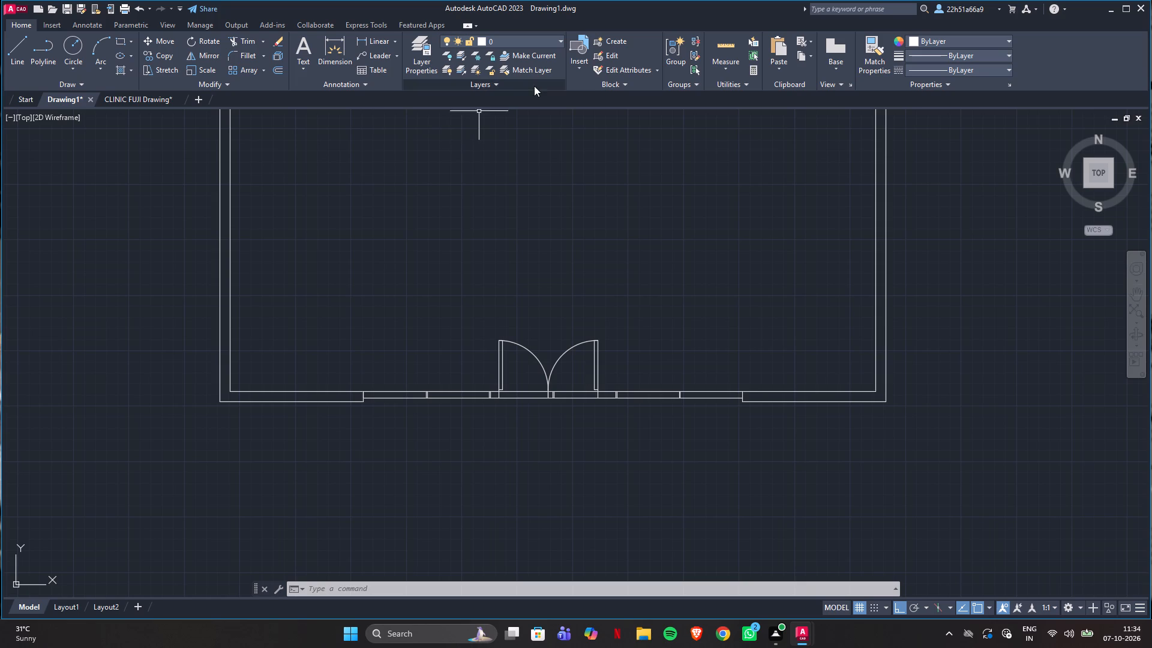
{"action": "scroll", "coordinate": [562, 418], "scroll_direction": "up", "scroll_amount": 2}
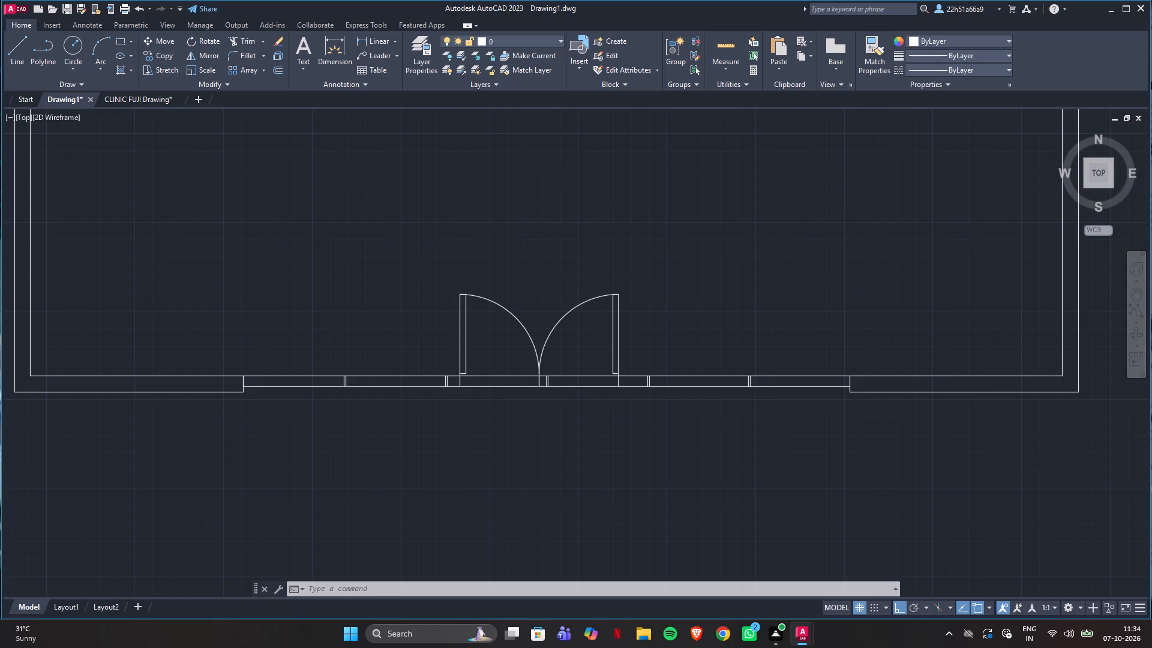
{"action": "type", "text": "tr"}
{"action": "key", "text": "Return"}
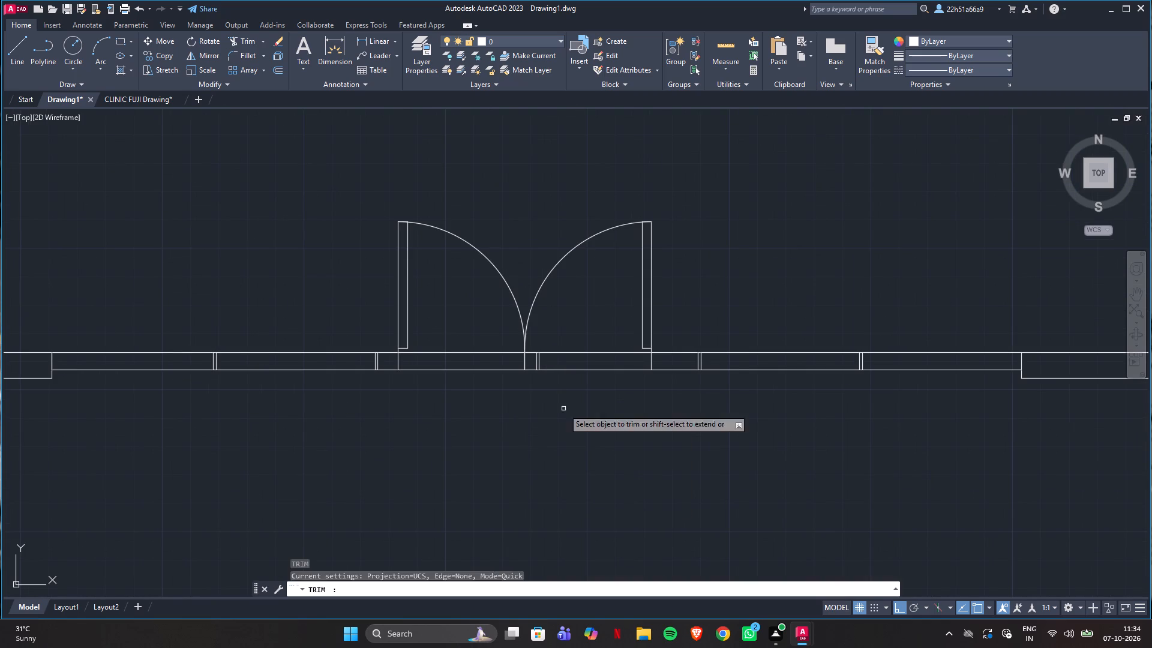
{"action": "left_click_drag", "start_coordinate": [482, 324], "coordinate": [582, 333]}
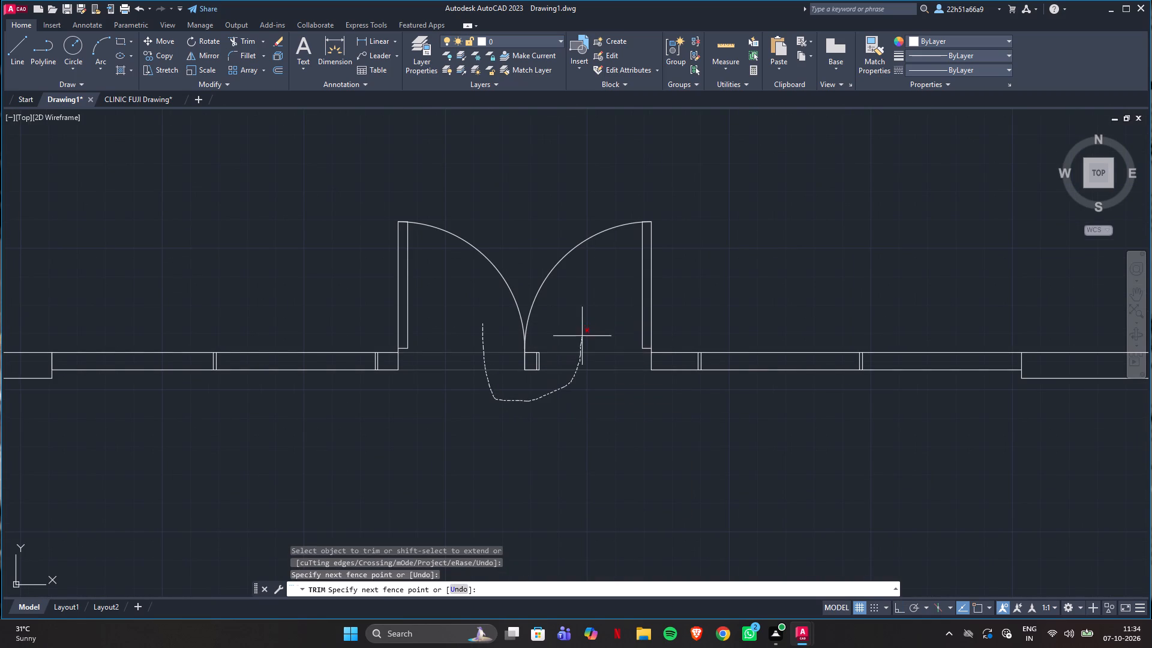
{"action": "left_click_drag", "start_coordinate": [582, 333], "coordinate": [583, 325]}
Trim away the middle mullion and the leftover wall line pieces beside the meeting point of the double door's leaves.
{"action": "left_click_drag", "start_coordinate": [530, 345], "coordinate": [536, 377]}
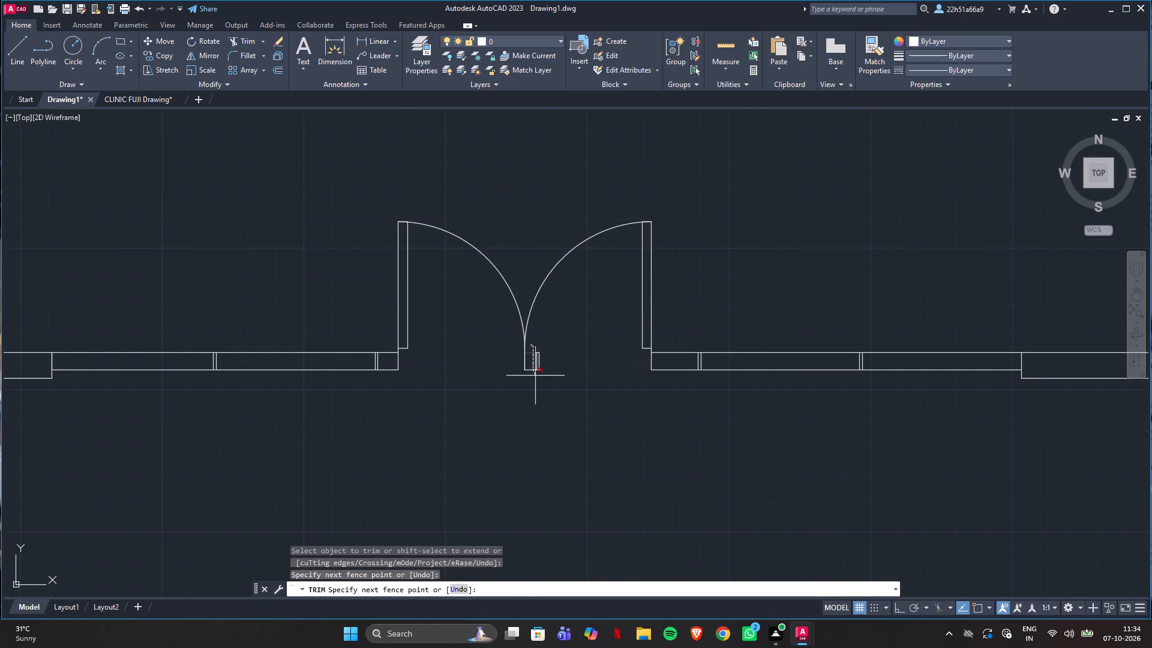
{"action": "left_click_drag", "start_coordinate": [536, 377], "coordinate": [570, 358]}
{"action": "left_click_drag", "start_coordinate": [559, 358], "coordinate": [533, 362]}
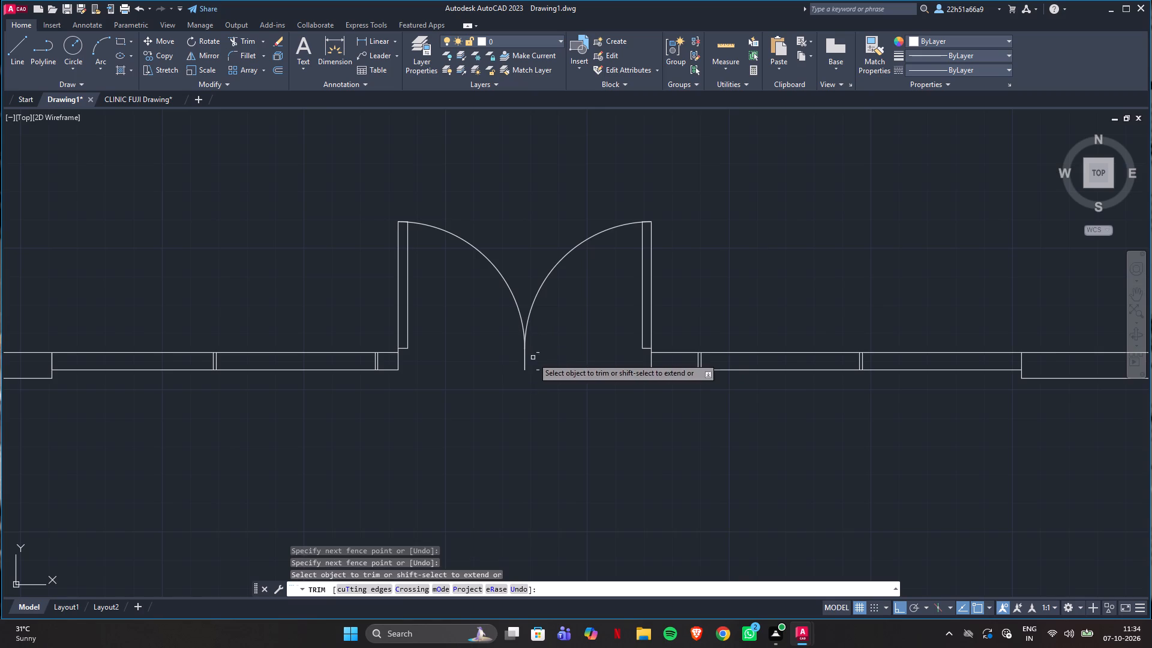
{"action": "scroll", "coordinate": [539, 356], "scroll_direction": "up", "scroll_amount": 3}
{"action": "left_click_drag", "start_coordinate": [536, 320], "coordinate": [532, 432]}
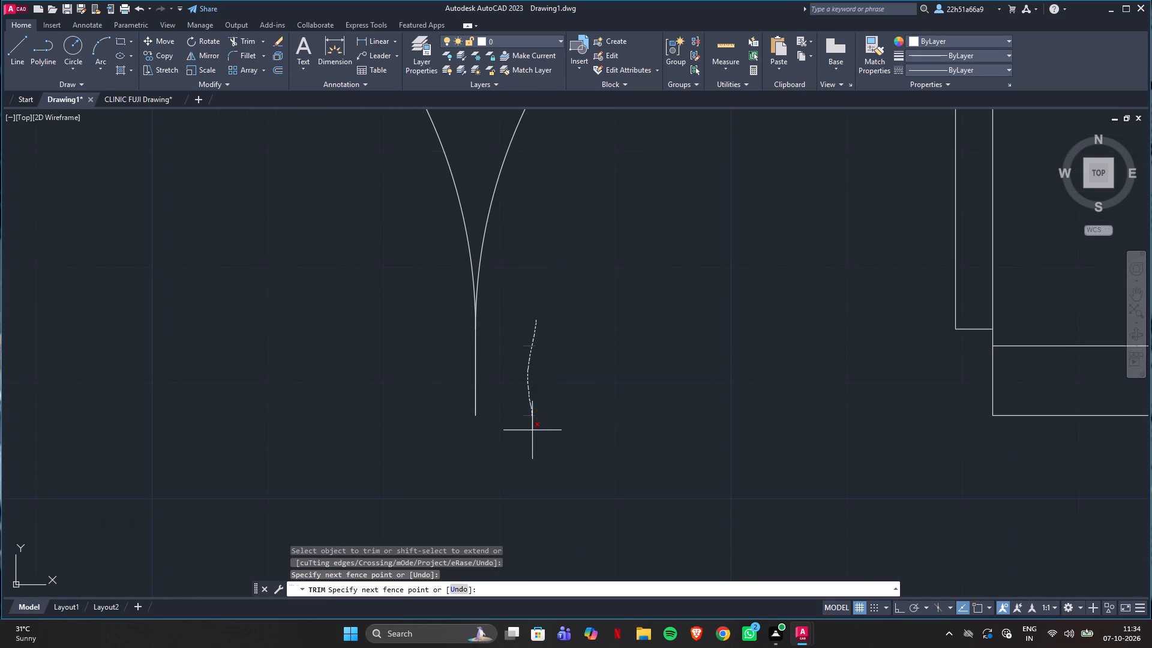
{"action": "left_click_drag", "start_coordinate": [532, 432], "coordinate": [533, 439]}
{"action": "scroll", "coordinate": [535, 430], "scroll_direction": "down", "scroll_amount": 4}
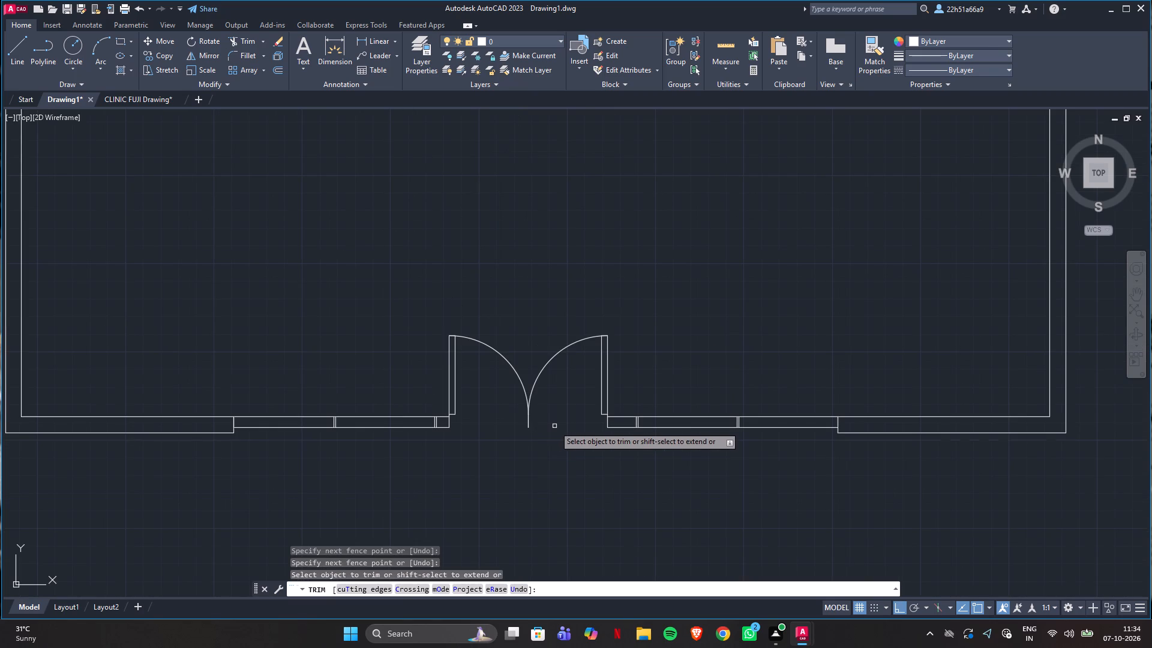
{"action": "key", "text": "Escape"}
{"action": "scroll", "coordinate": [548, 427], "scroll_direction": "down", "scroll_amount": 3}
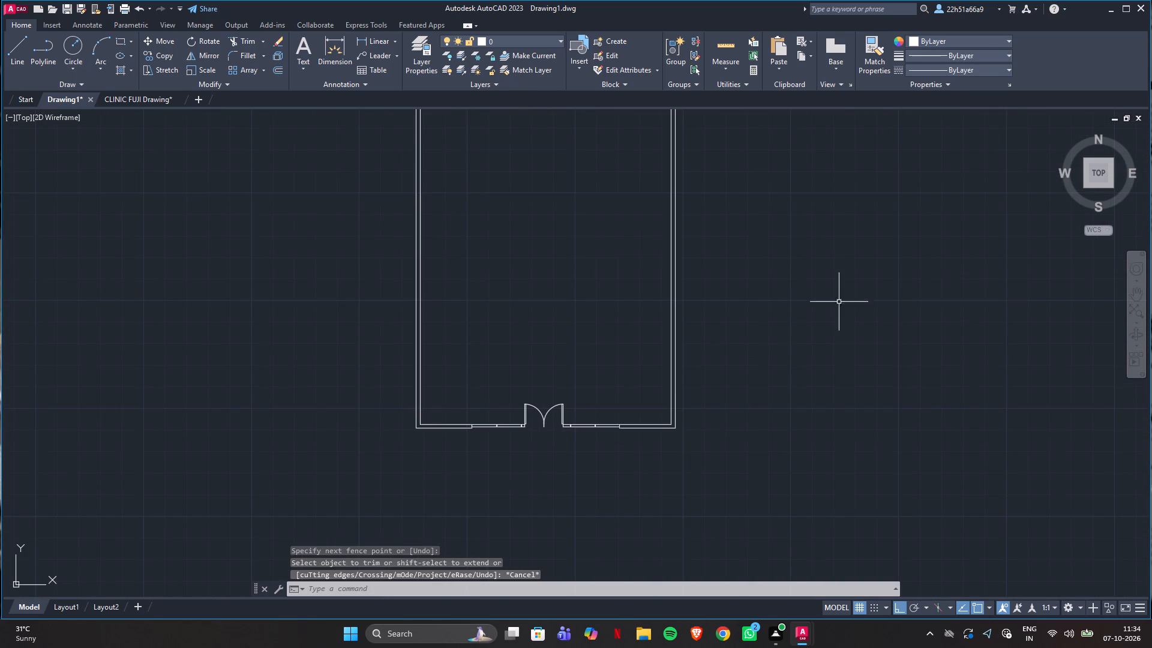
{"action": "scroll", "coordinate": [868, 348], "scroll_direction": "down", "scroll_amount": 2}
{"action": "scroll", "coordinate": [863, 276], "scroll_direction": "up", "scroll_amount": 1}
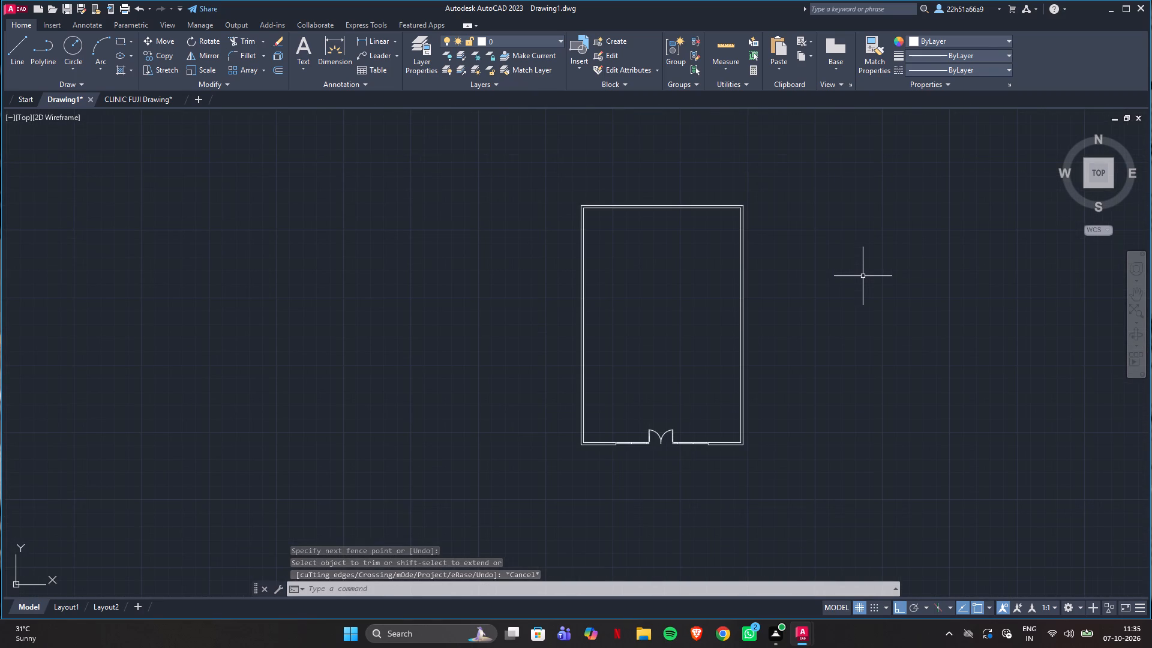
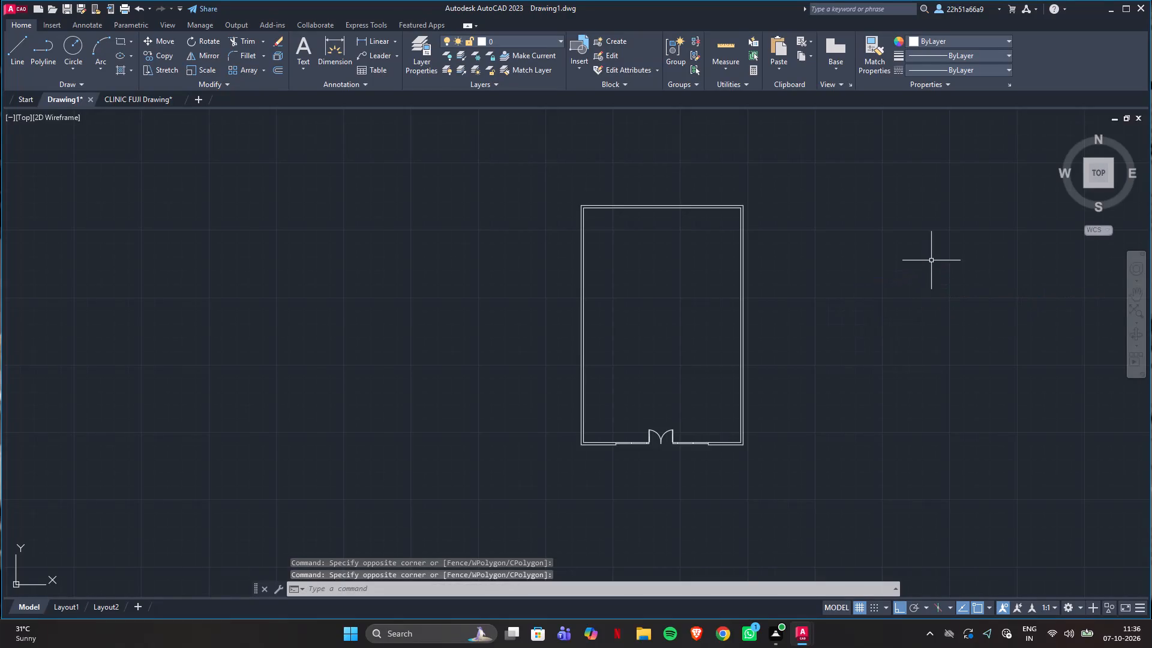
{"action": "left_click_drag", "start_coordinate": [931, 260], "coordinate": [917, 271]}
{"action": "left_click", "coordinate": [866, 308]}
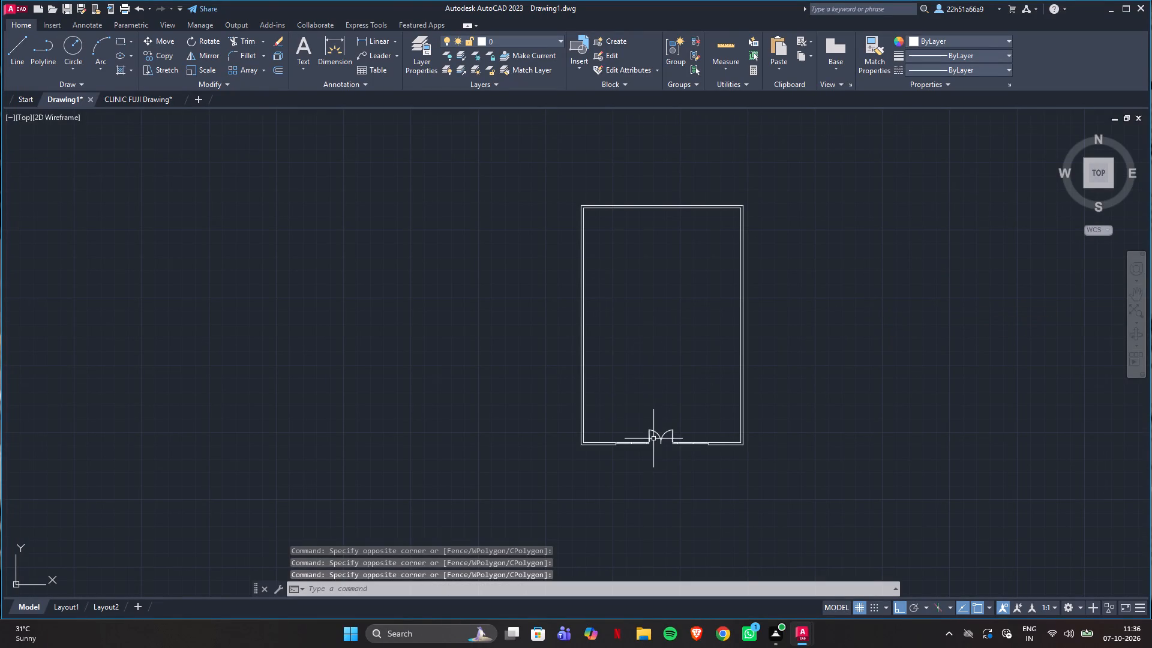
Measure the building's interior width and the front wall segment beside the entrance door with quick measure.
{"action": "scroll", "coordinate": [653, 439], "scroll_direction": "up", "scroll_amount": 2}
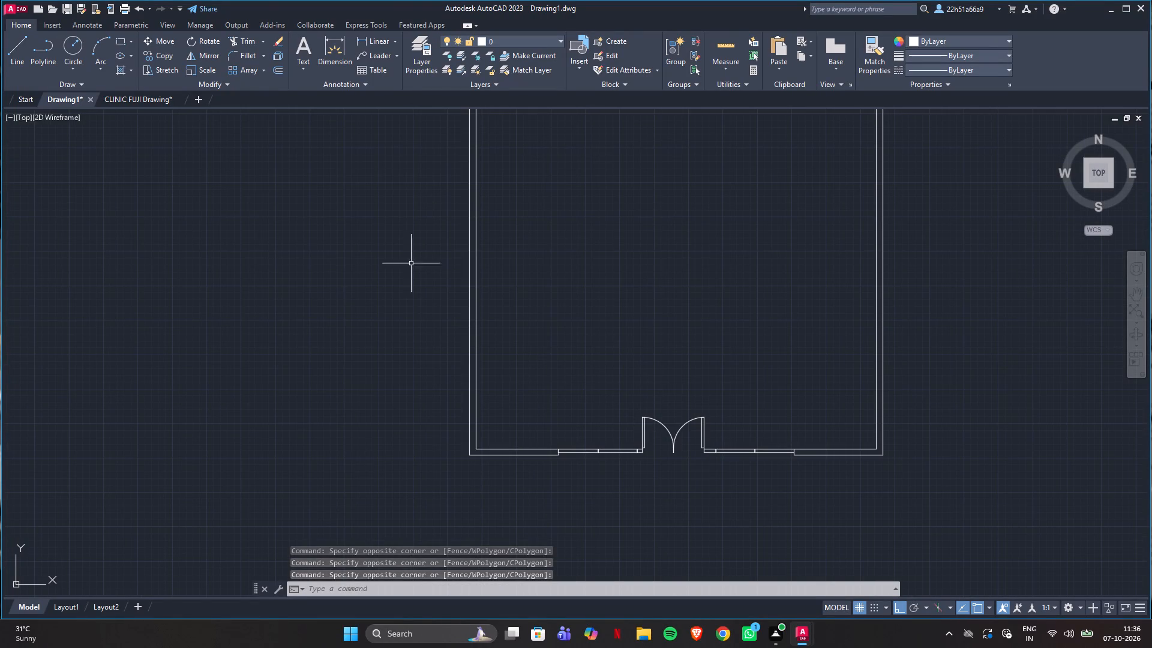
{"action": "left_click", "coordinate": [733, 46]}
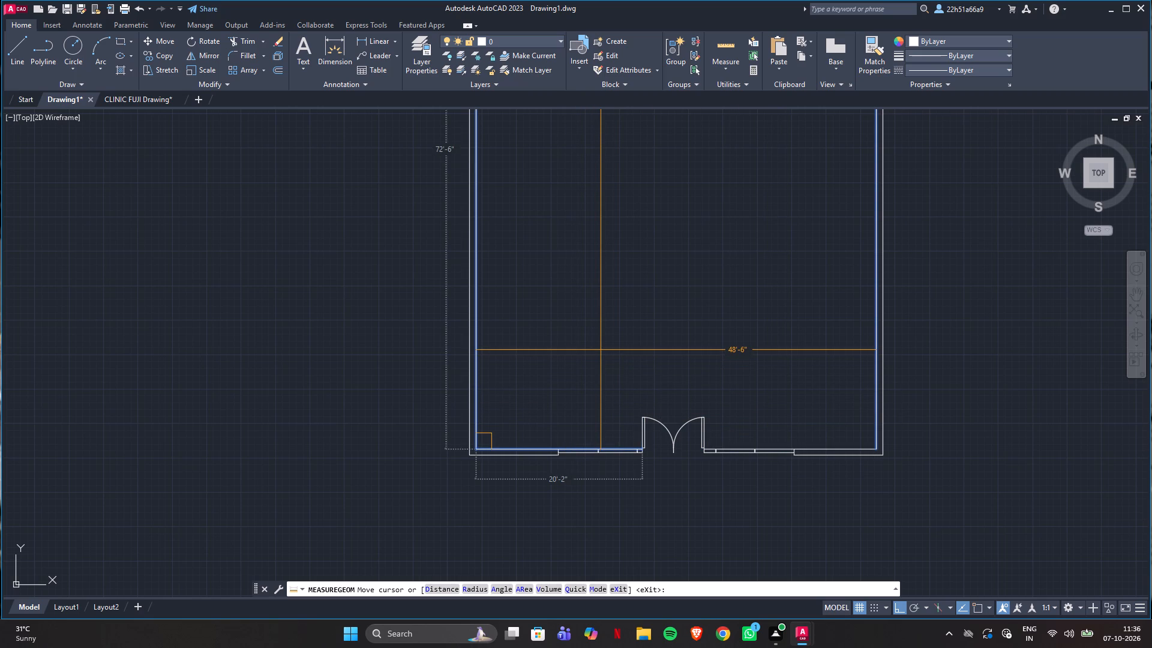
{"action": "key", "text": "Escape"}
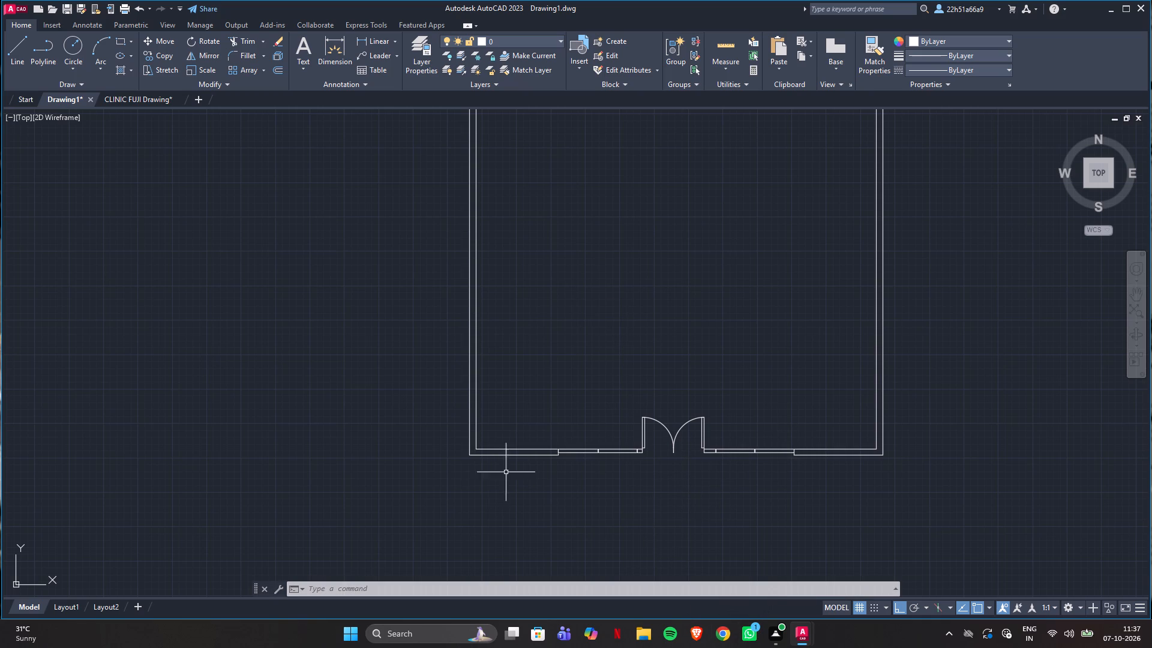
Inspect the entrance and front wall in Drawing1 and compare them with the waiting hall layout in CLINIC FUJI Drawing.
{"action": "scroll", "coordinate": [695, 451], "scroll_direction": "up", "scroll_amount": 3}
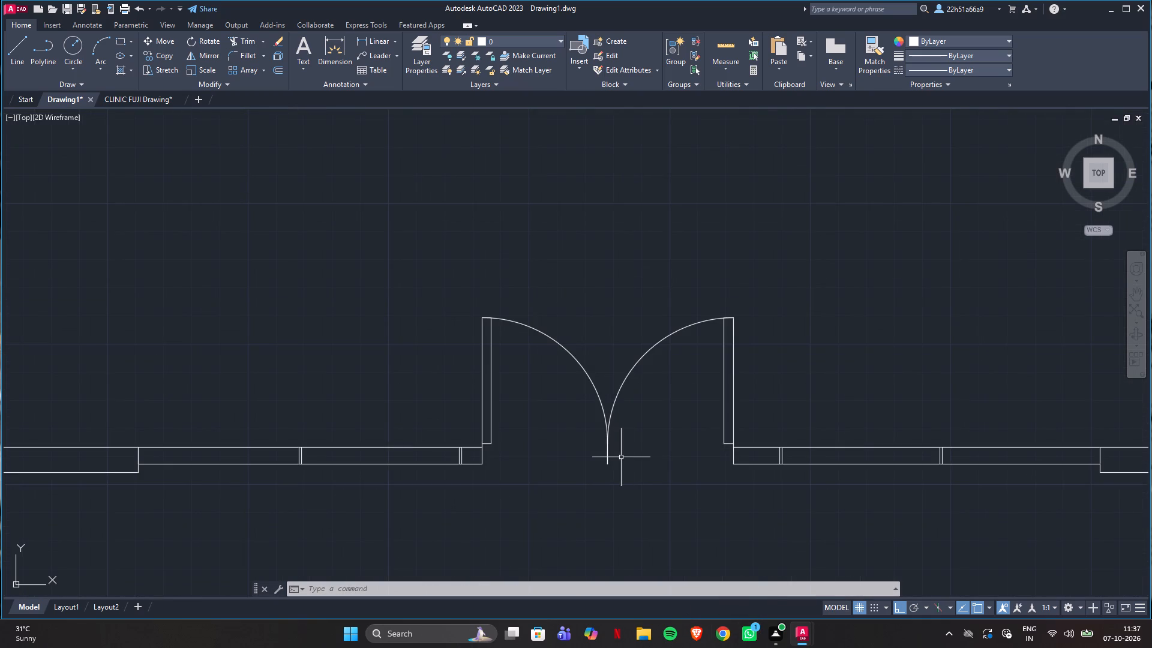
{"action": "scroll", "coordinate": [621, 457], "scroll_direction": "down", "scroll_amount": 3}
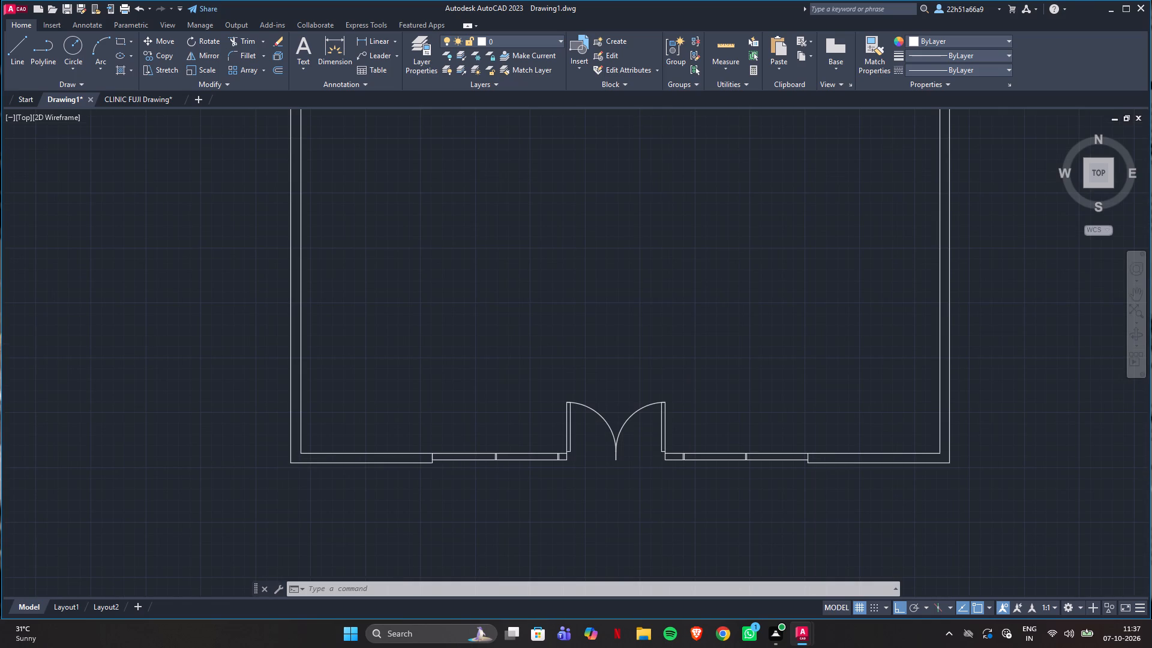
{"action": "scroll", "coordinate": [702, 413], "scroll_direction": "up", "scroll_amount": 1}
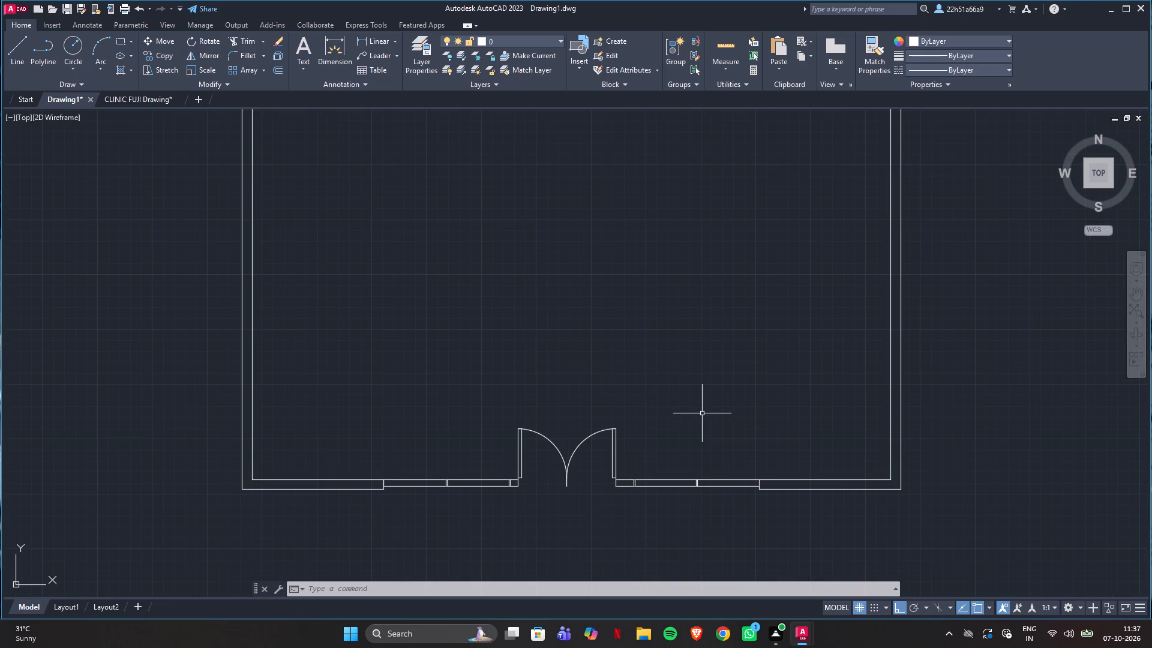
{"action": "scroll", "coordinate": [724, 407], "scroll_direction": "up", "scroll_amount": 1}
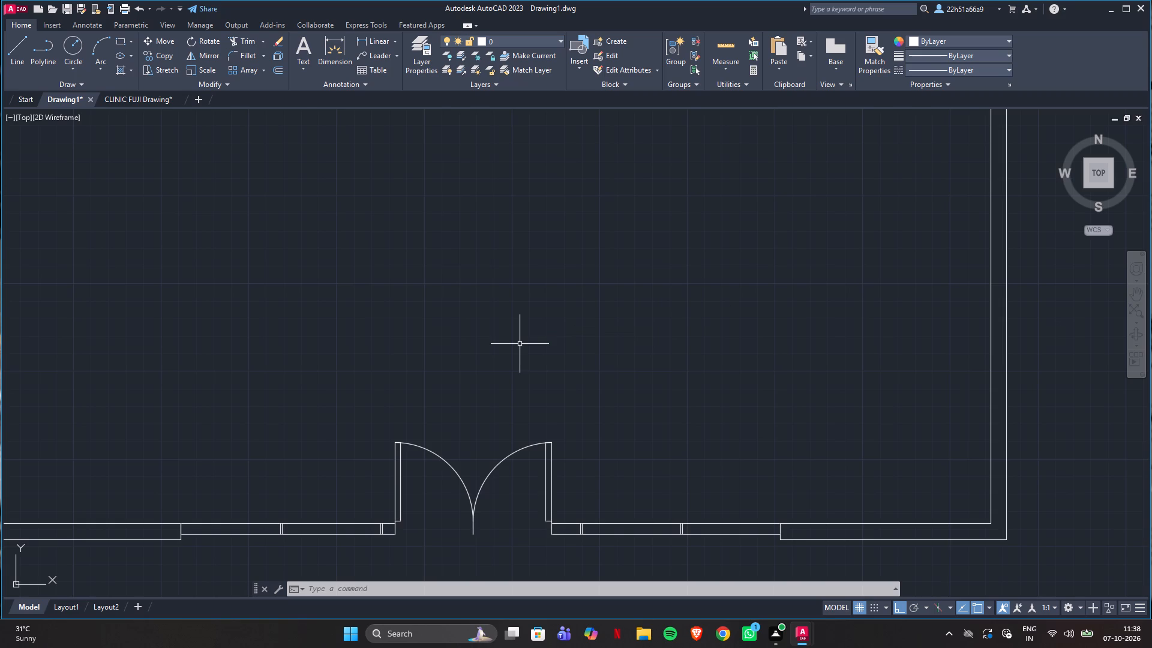
{"action": "scroll", "coordinate": [537, 382], "scroll_direction": "down", "scroll_amount": 2}
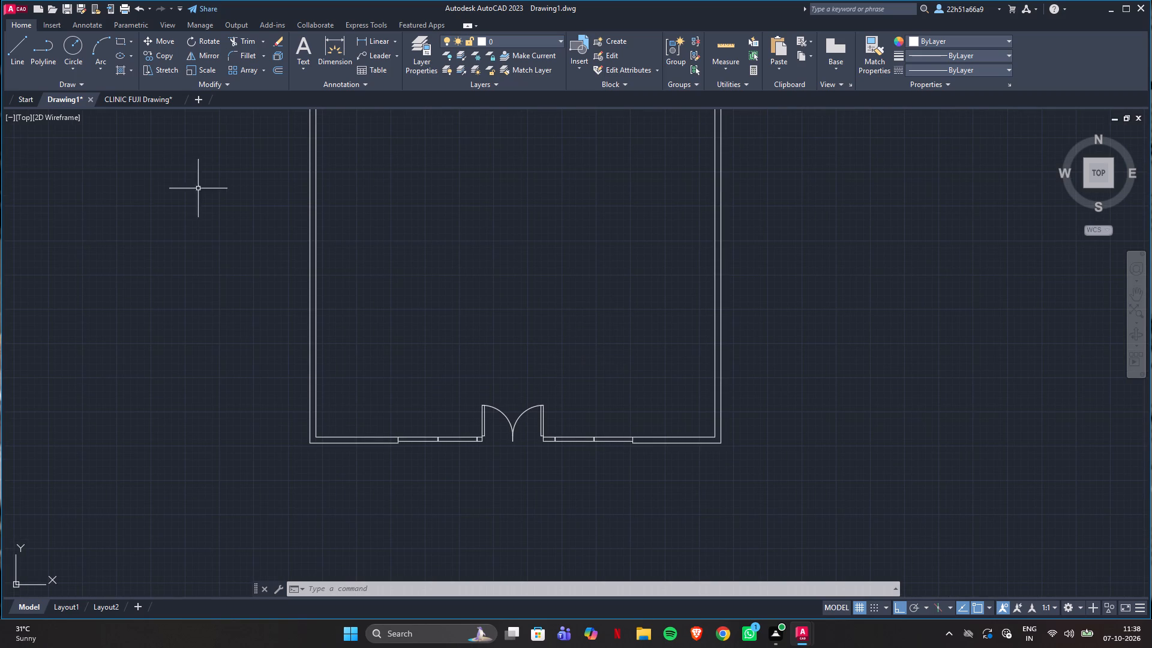
{"action": "left_click", "coordinate": [133, 98]}
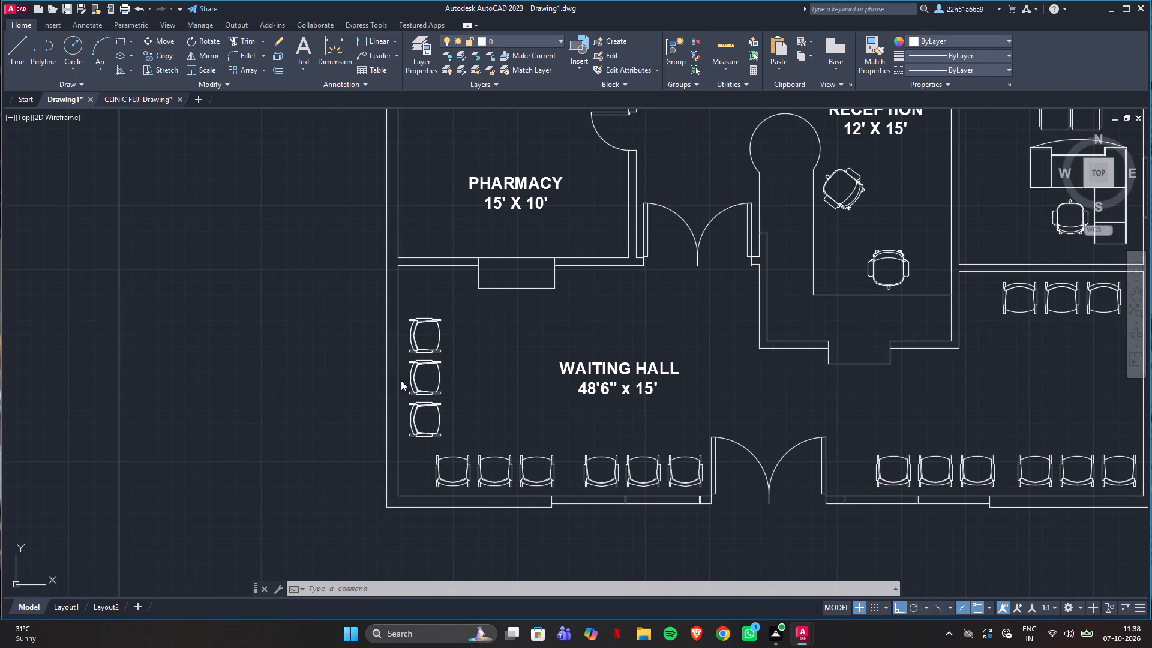
{"action": "scroll", "coordinate": [528, 407], "scroll_direction": "down", "scroll_amount": 2}
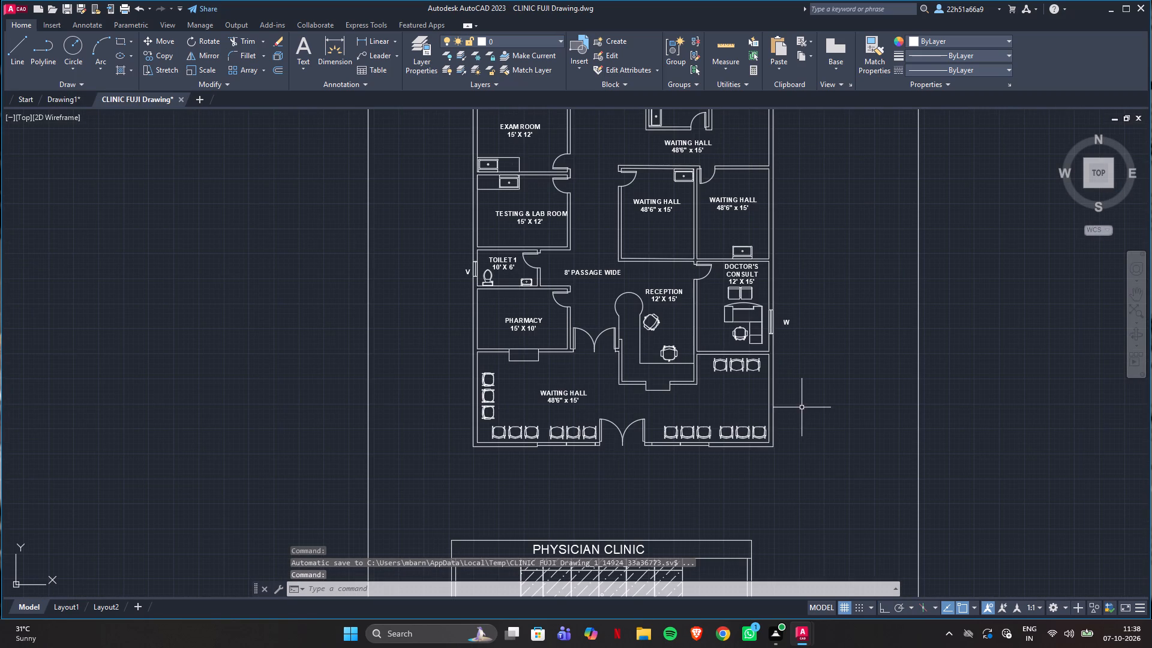
{"action": "scroll", "coordinate": [803, 407], "scroll_direction": "up", "scroll_amount": 1}
{"action": "left_click", "coordinate": [58, 98]}
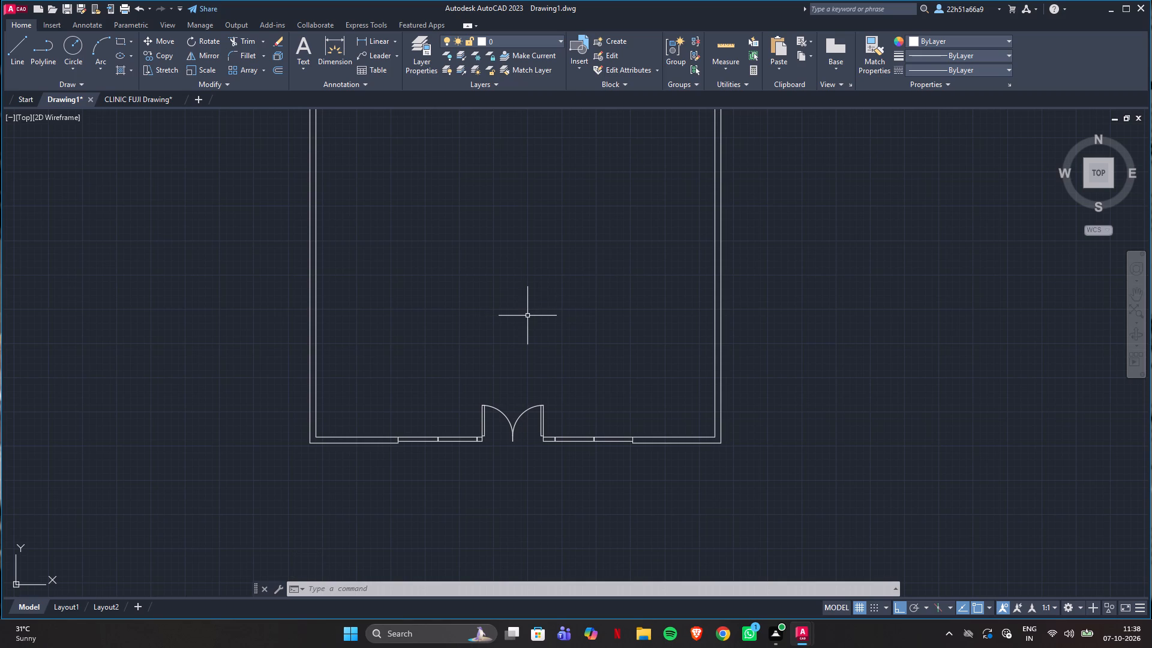
{"action": "left_click", "coordinate": [129, 104]}
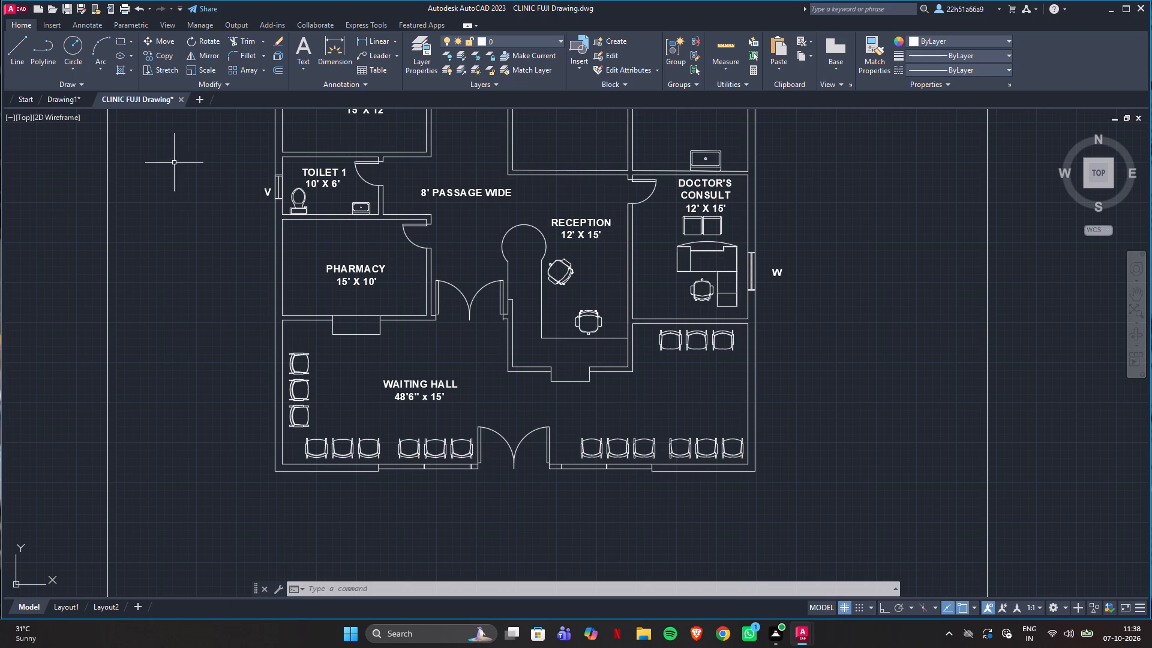
{"action": "left_click", "coordinate": [49, 95]}
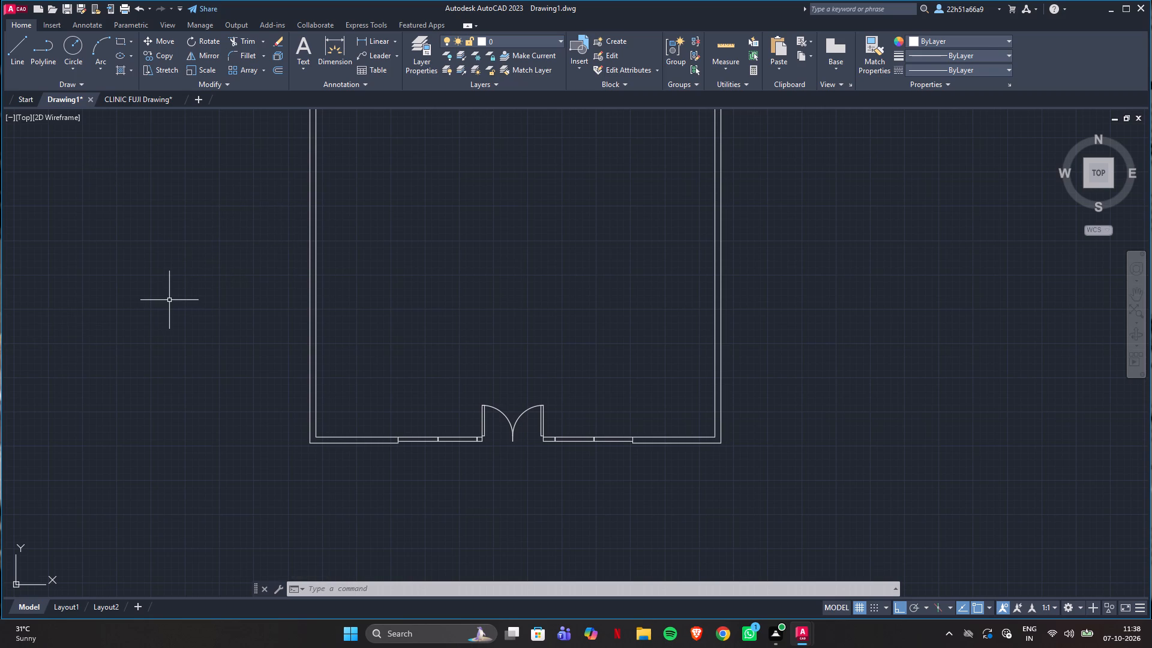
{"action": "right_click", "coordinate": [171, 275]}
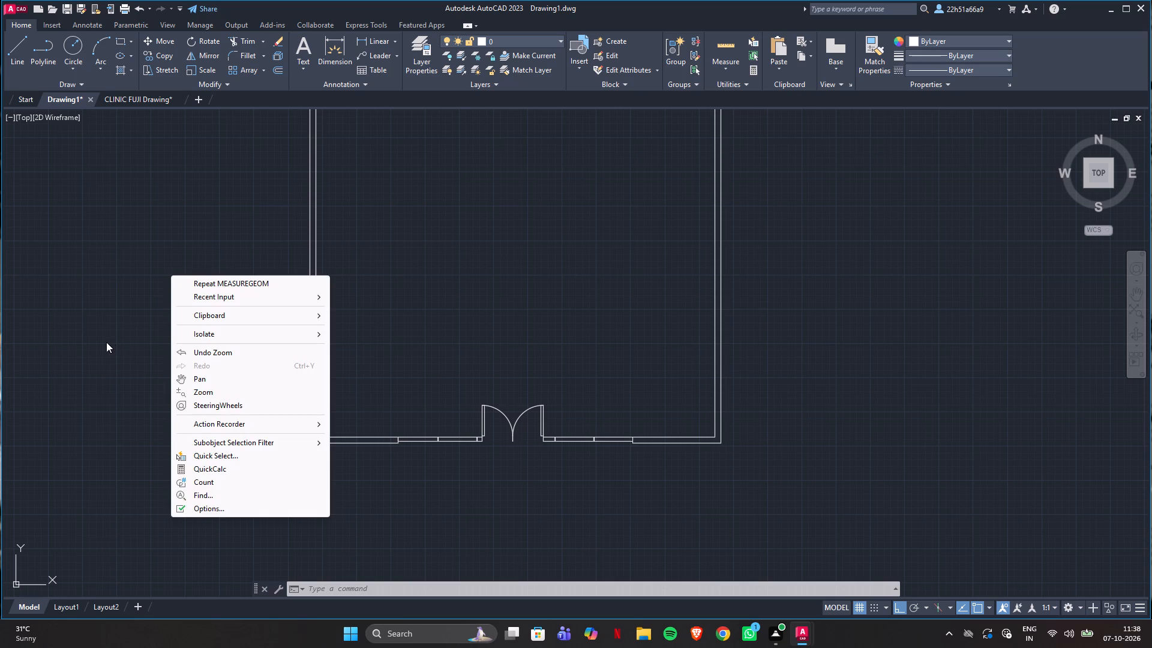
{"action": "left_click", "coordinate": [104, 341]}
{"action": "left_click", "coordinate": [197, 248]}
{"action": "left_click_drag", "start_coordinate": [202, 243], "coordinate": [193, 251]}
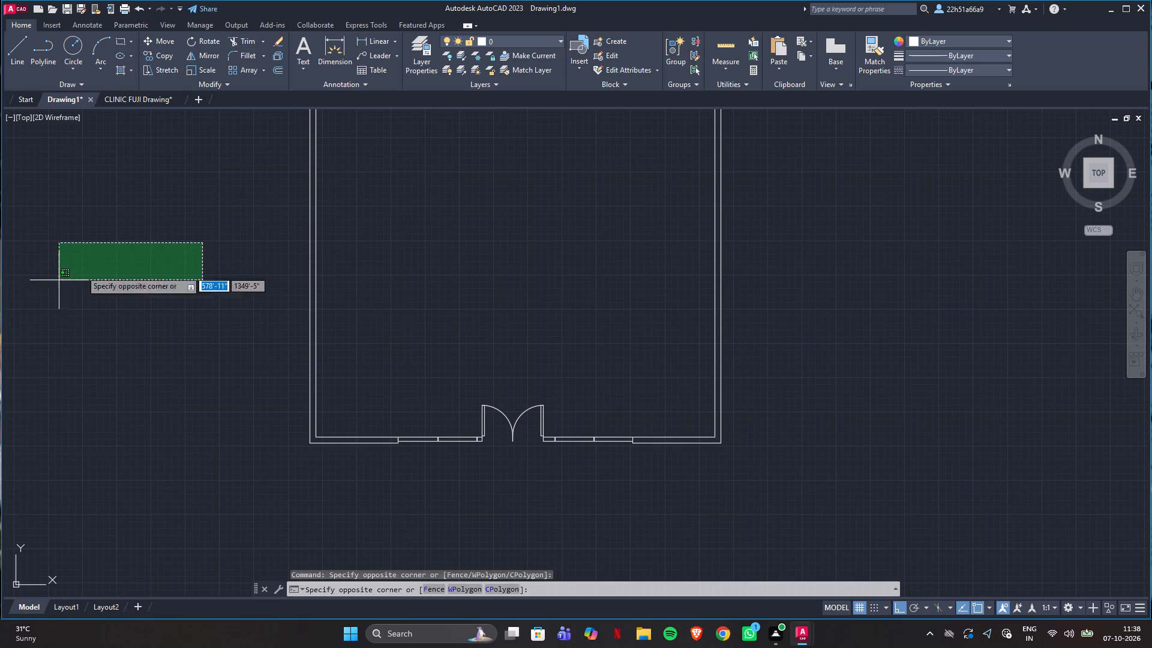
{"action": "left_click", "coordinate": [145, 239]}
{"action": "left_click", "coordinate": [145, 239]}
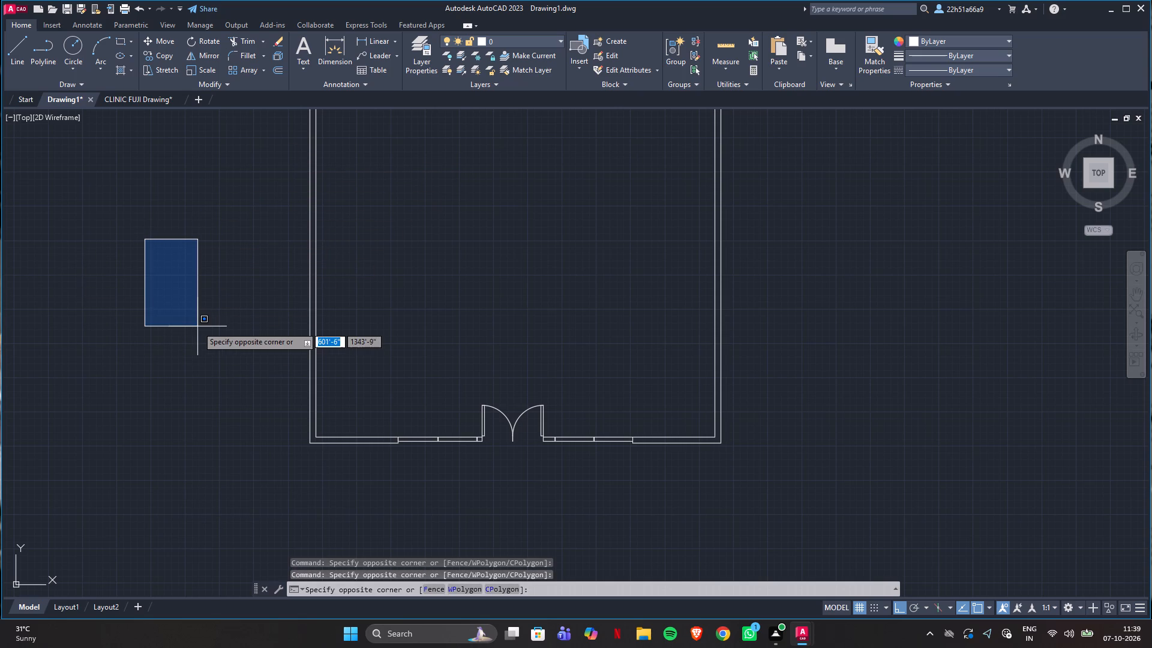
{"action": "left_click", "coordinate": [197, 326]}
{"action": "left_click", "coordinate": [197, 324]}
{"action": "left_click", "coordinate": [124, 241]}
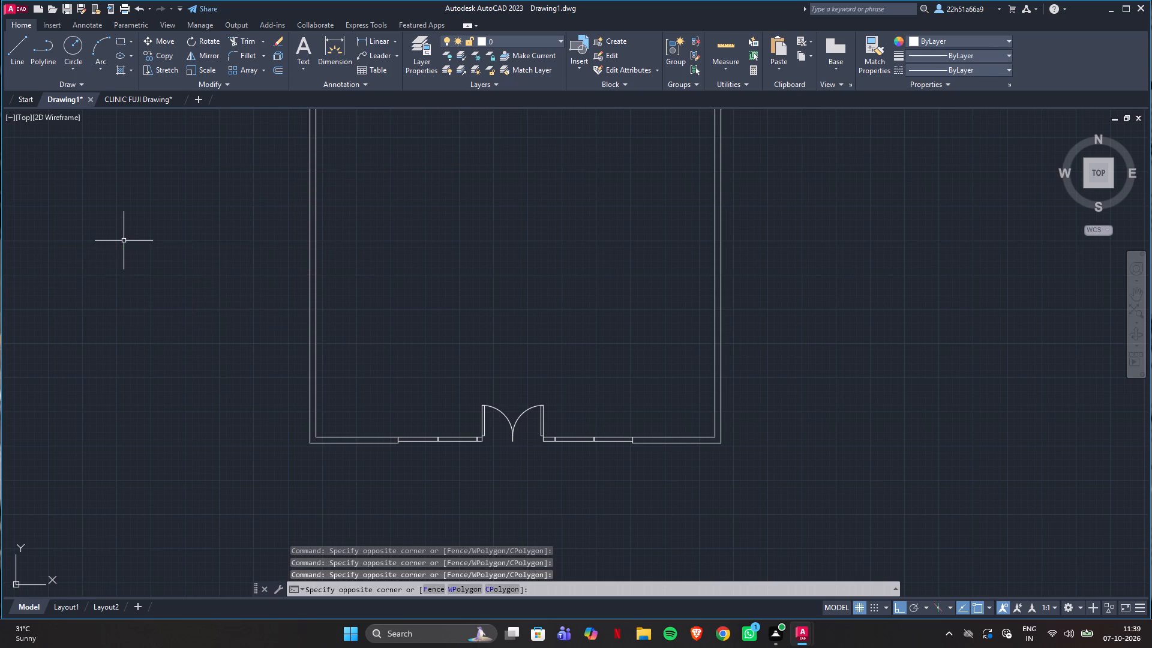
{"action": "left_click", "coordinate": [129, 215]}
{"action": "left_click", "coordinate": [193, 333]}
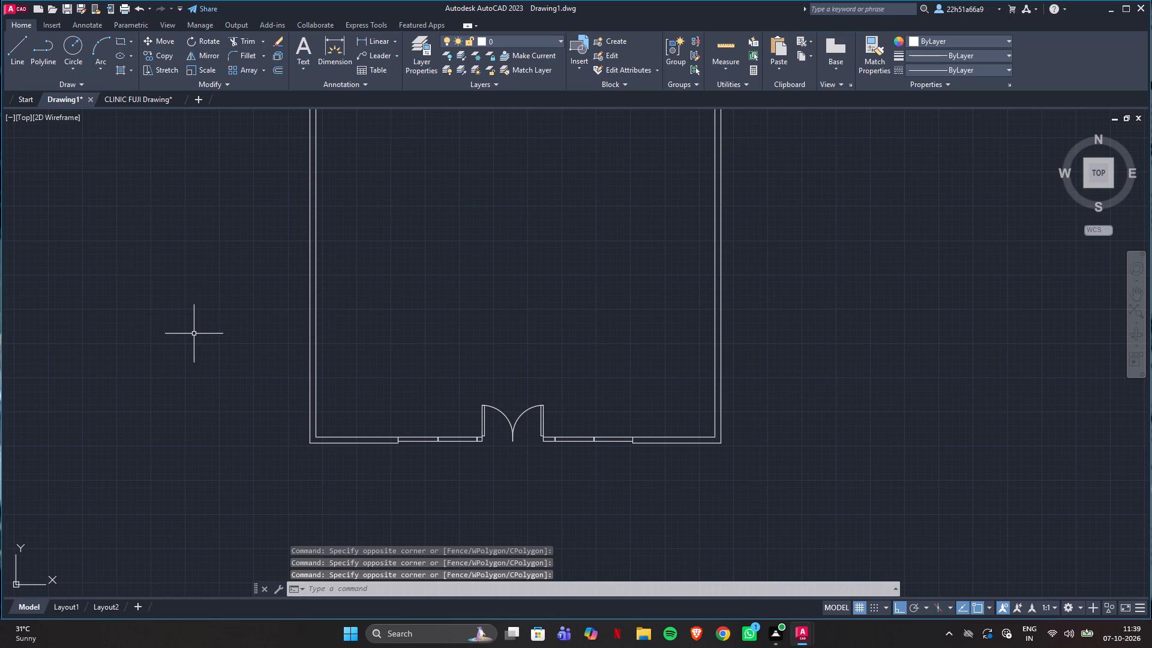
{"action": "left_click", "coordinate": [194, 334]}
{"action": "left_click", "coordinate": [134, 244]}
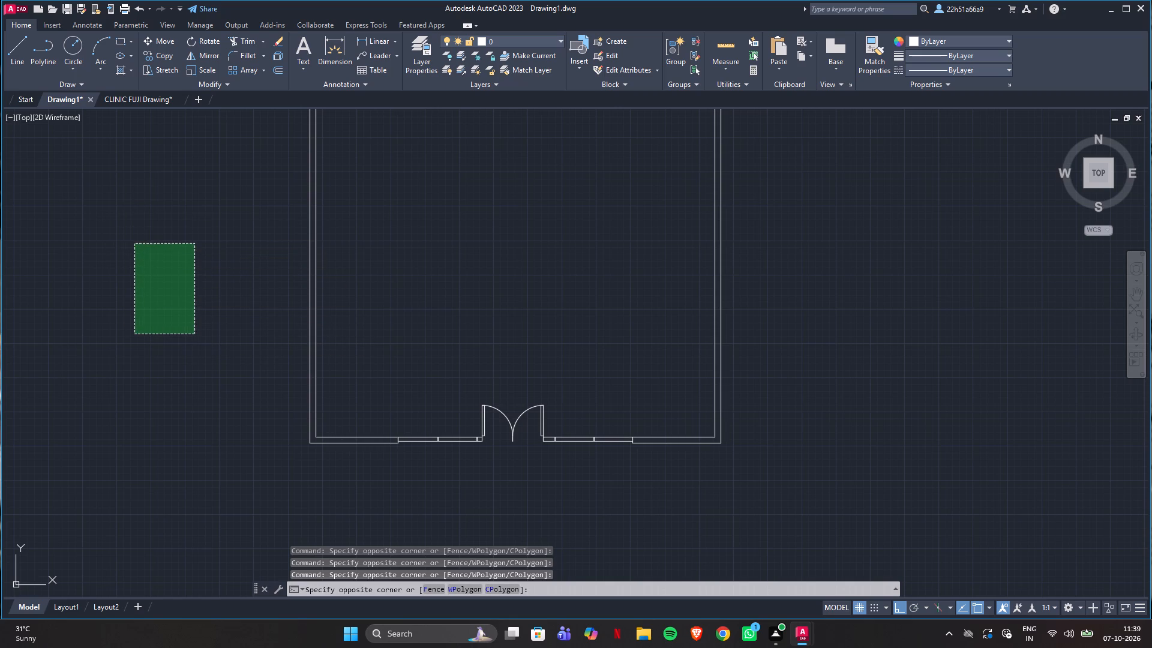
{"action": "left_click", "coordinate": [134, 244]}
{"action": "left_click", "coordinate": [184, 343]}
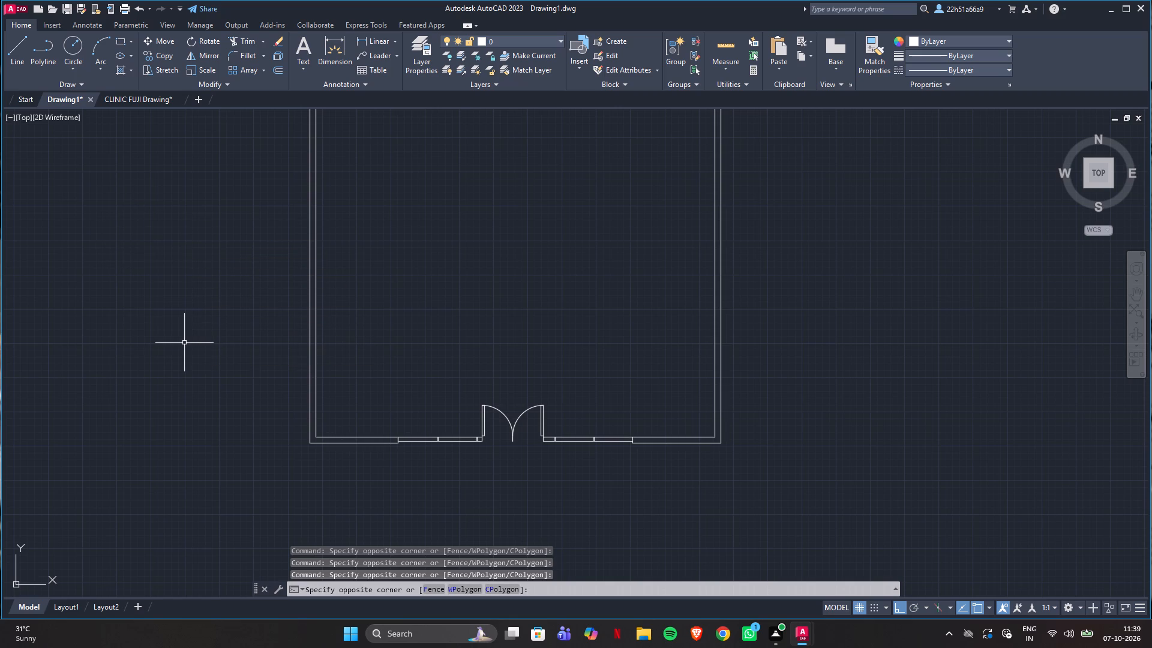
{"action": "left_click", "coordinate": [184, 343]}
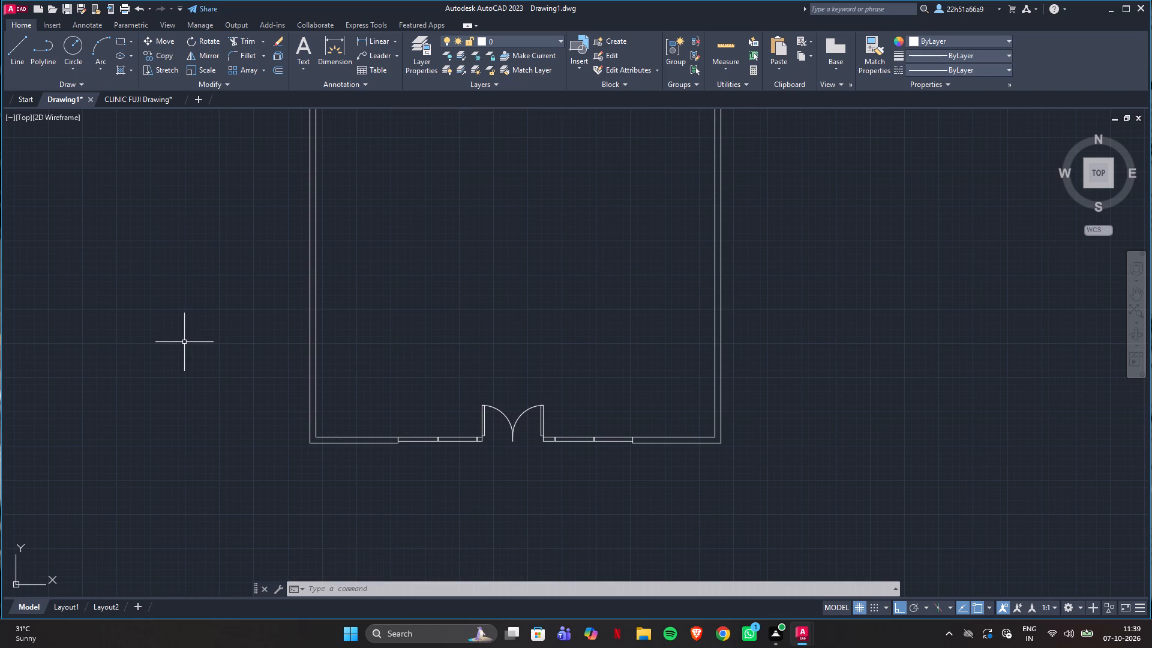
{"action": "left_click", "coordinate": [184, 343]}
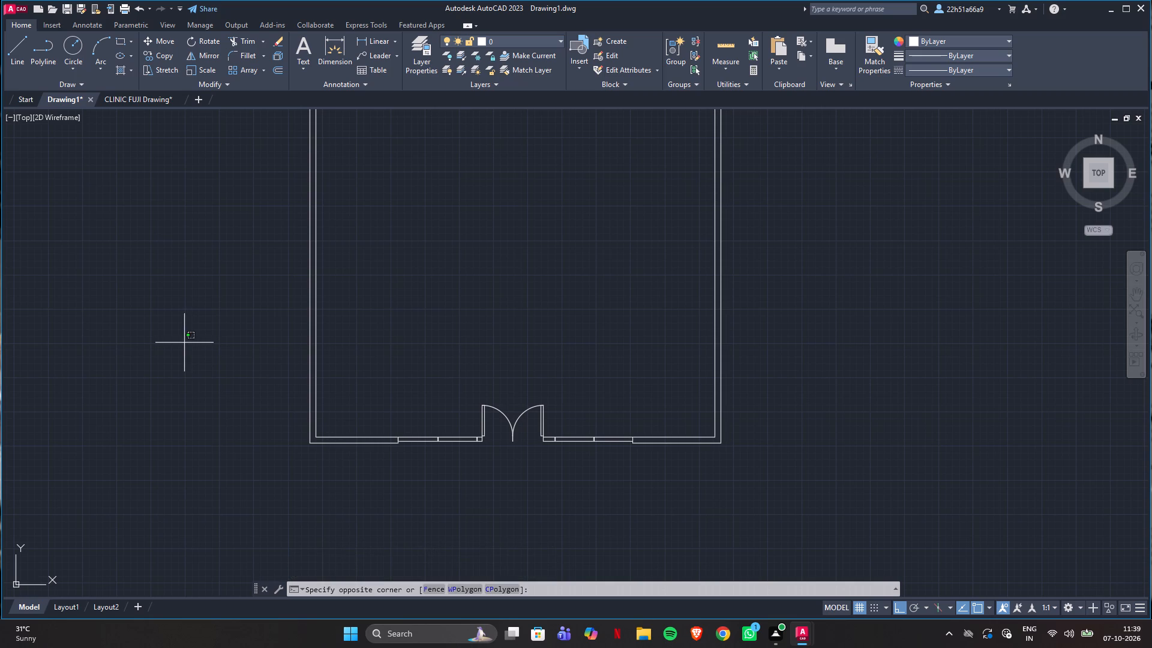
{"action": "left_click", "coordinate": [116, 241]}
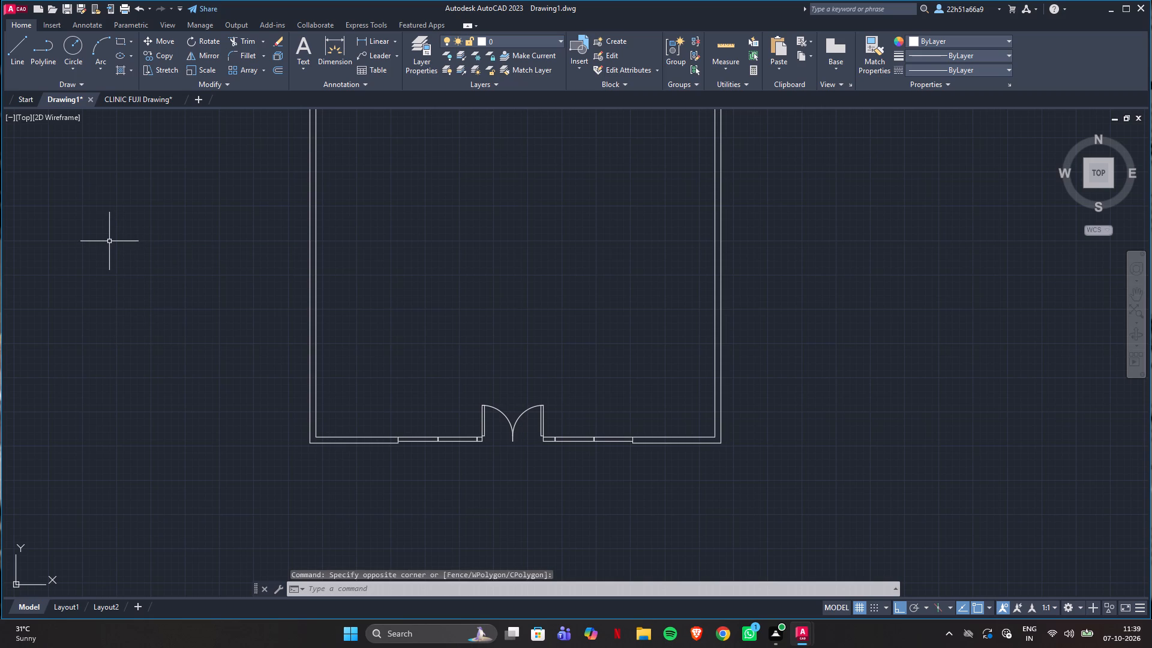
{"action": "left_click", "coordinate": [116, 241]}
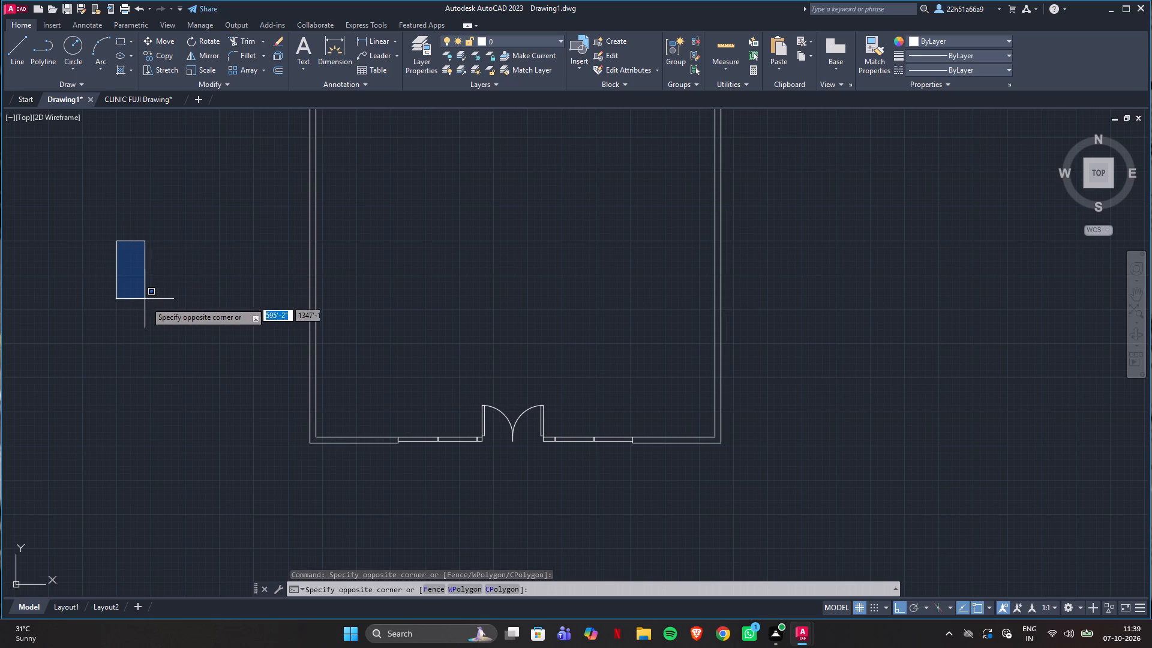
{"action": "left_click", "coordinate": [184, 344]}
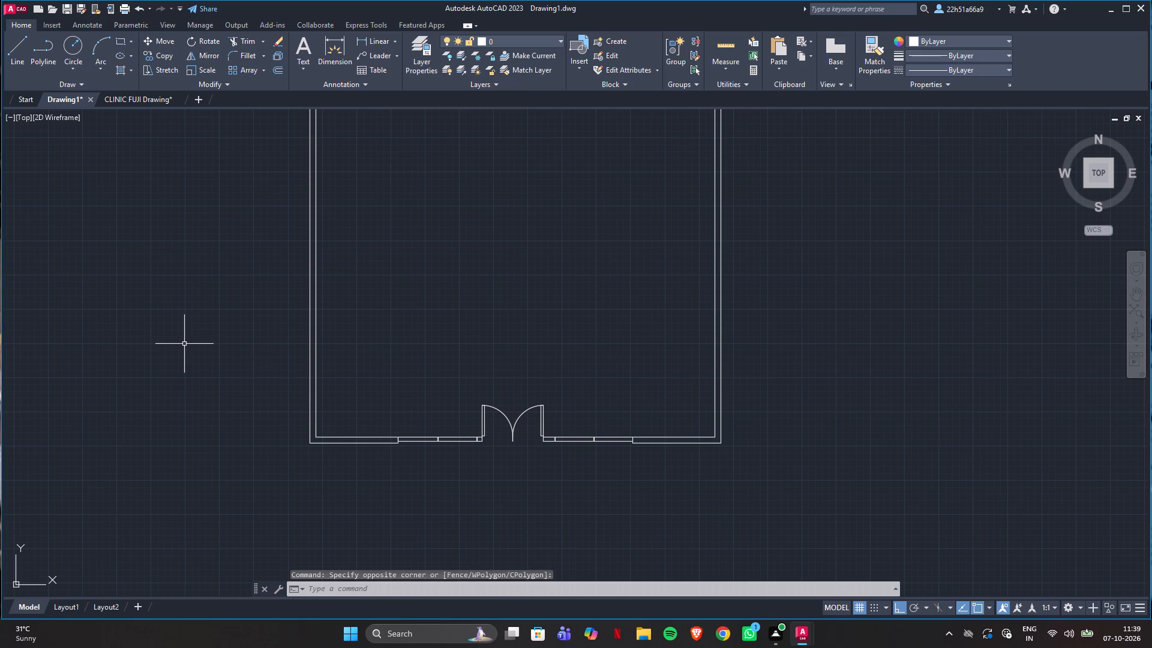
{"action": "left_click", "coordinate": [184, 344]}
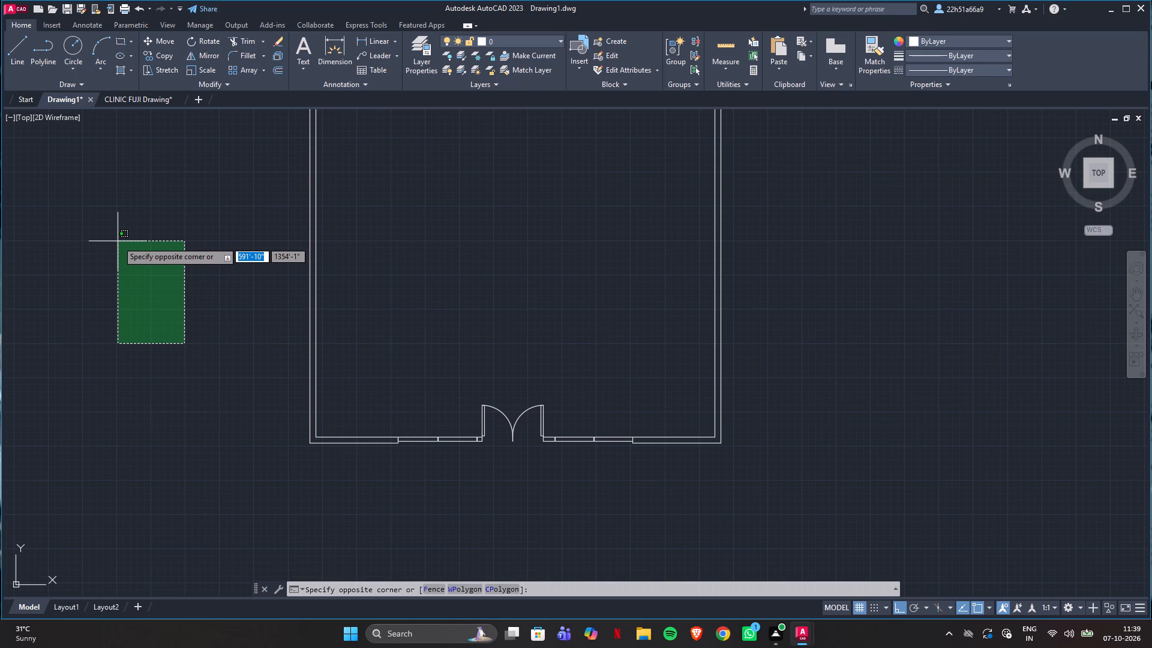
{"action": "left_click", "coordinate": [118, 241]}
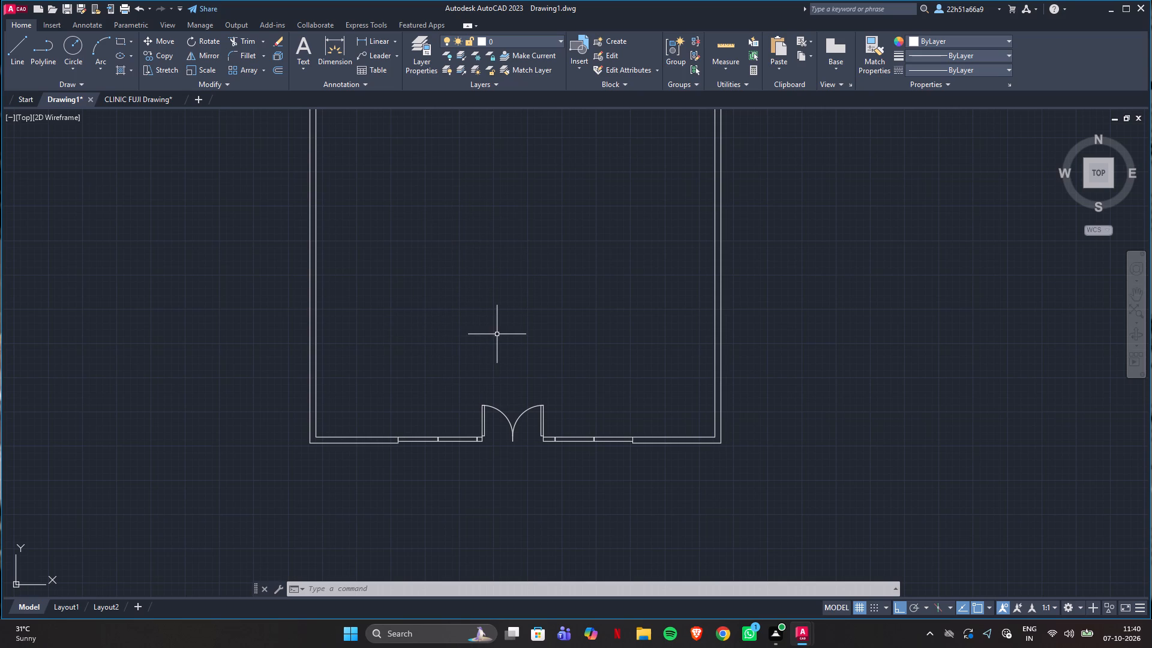
Offset the front wall's inner lines on both sides of the entrance door 15' inward to mark the waiting hall's depth.
{"action": "key", "text": "o"}
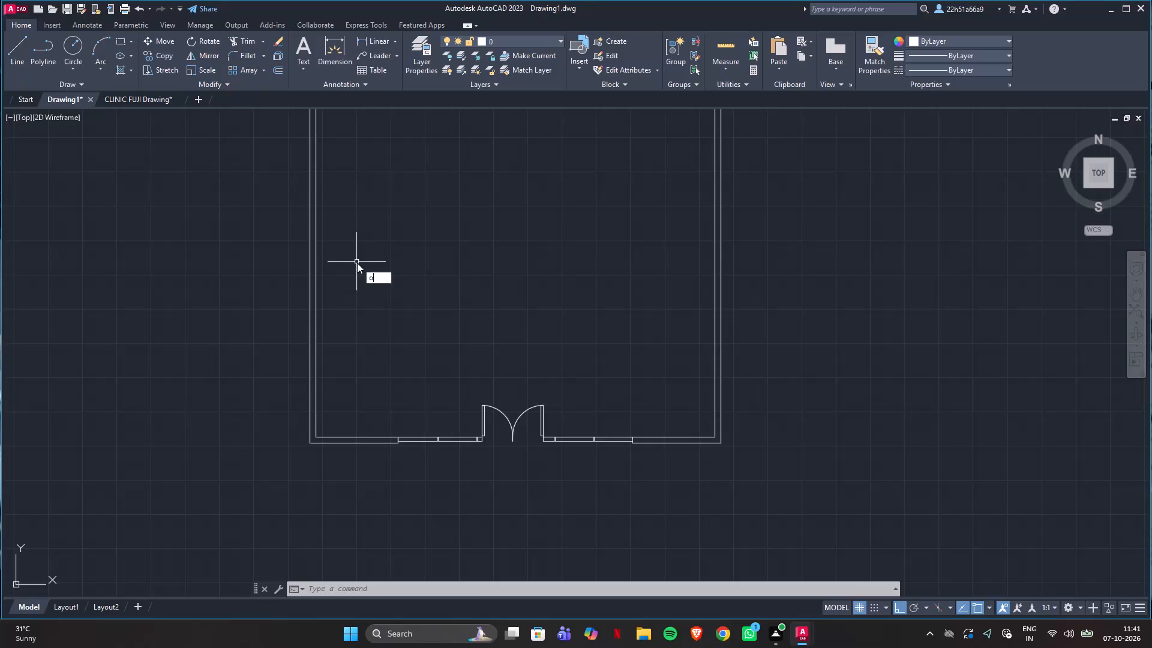
{"action": "key", "text": "f"}
{"action": "key", "text": "Return"}
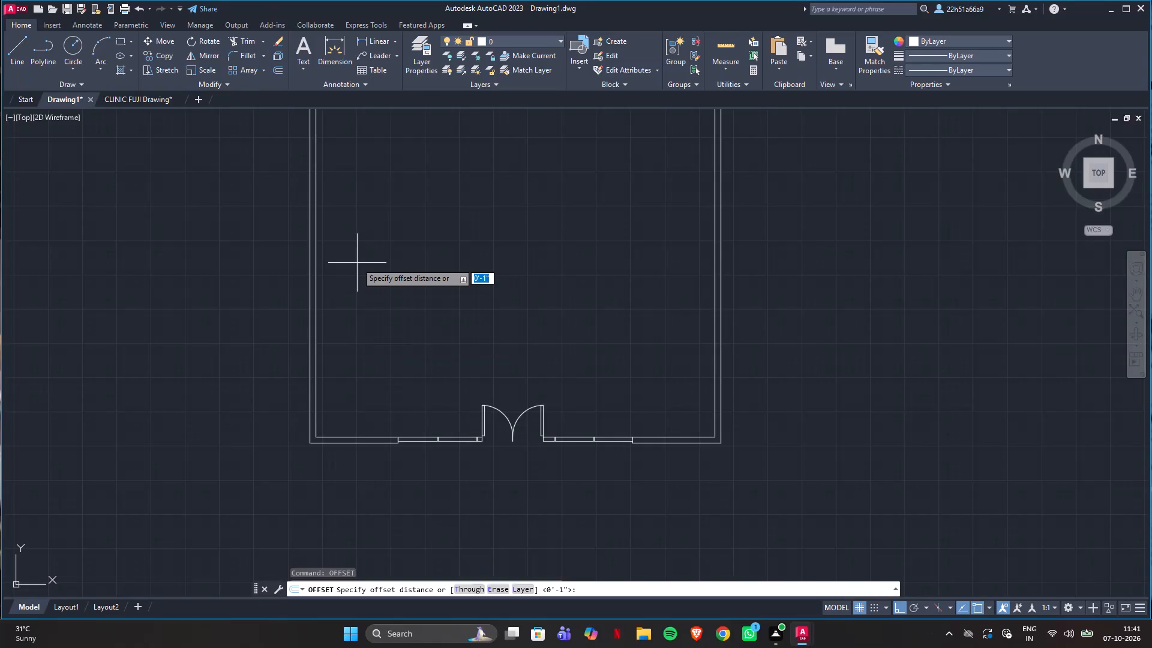
{"action": "type", "text": "15'"}
{"action": "key", "text": "Return"}
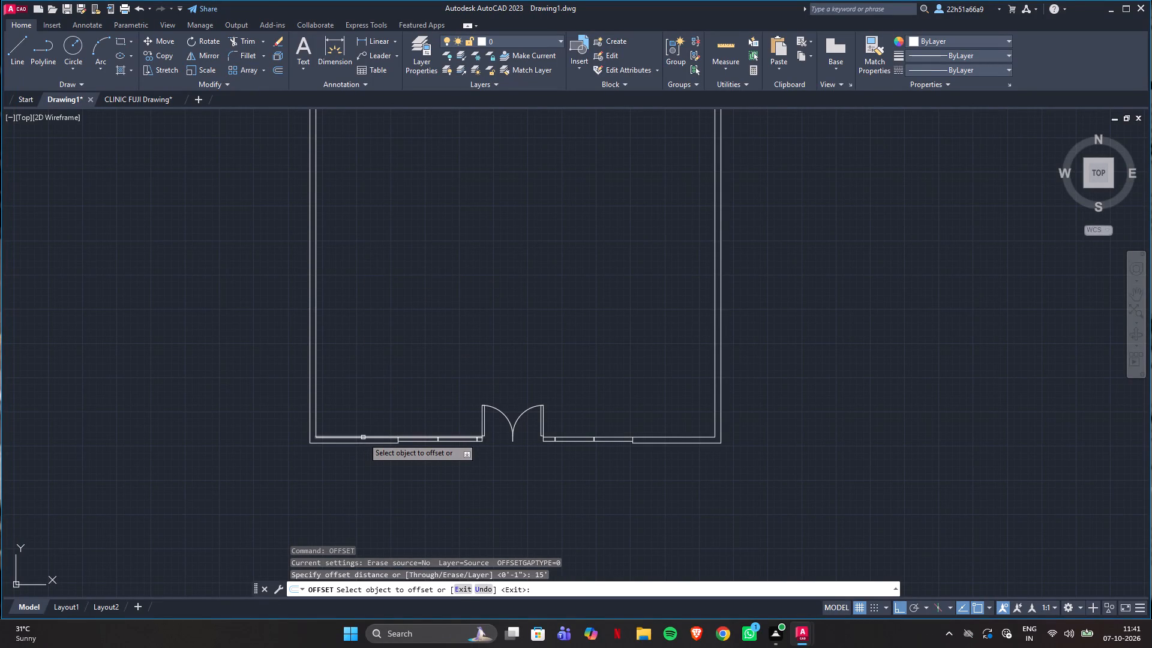
{"action": "left_click", "coordinate": [363, 437]}
{"action": "left_click", "coordinate": [370, 361]}
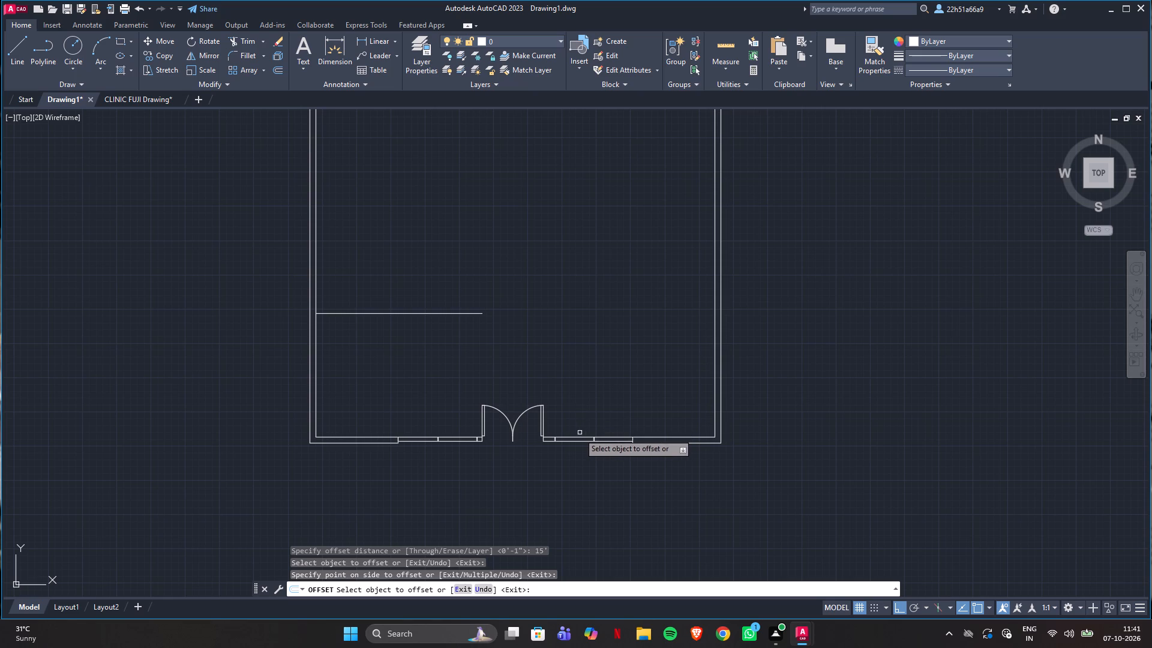
{"action": "left_click", "coordinate": [578, 437]}
{"action": "left_click", "coordinate": [581, 372]}
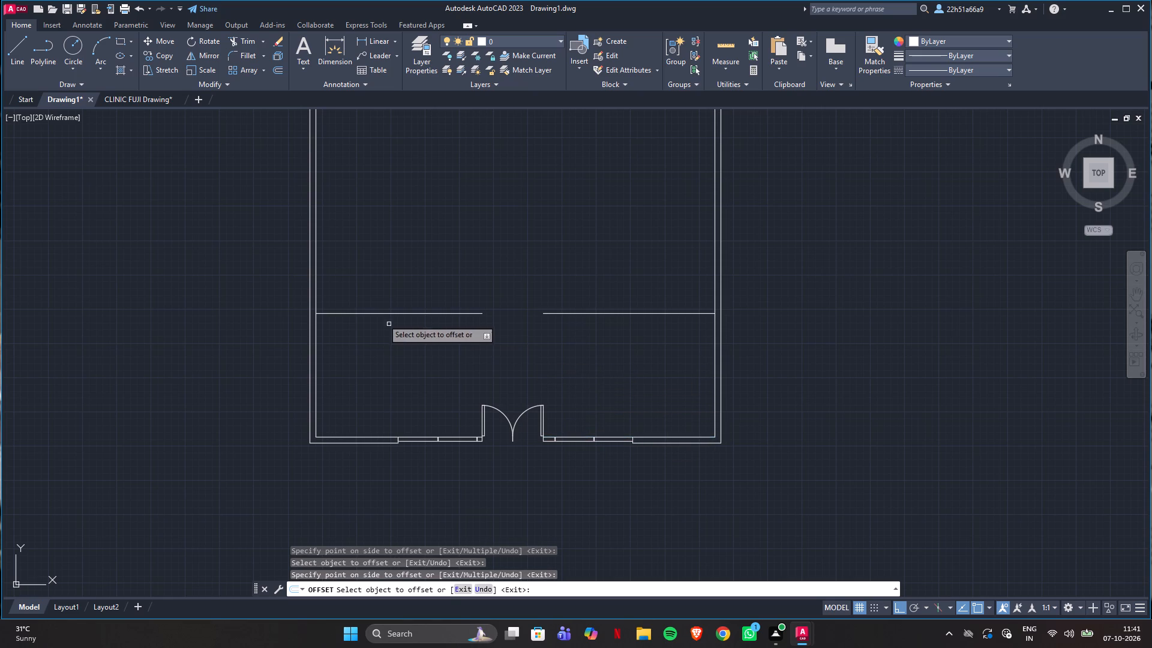
{"action": "key", "text": "Escape"}
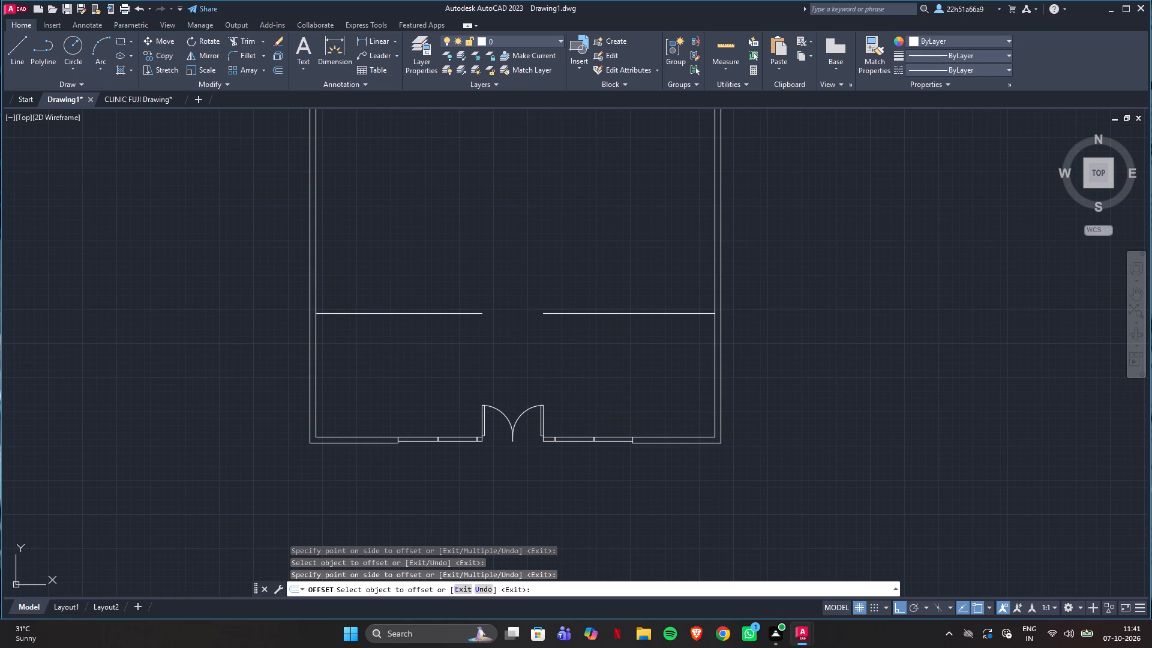
Extend the left piece of the waiting hall's back wall line across the gap to meet the right piece.
{"action": "type", "text": "ex"}
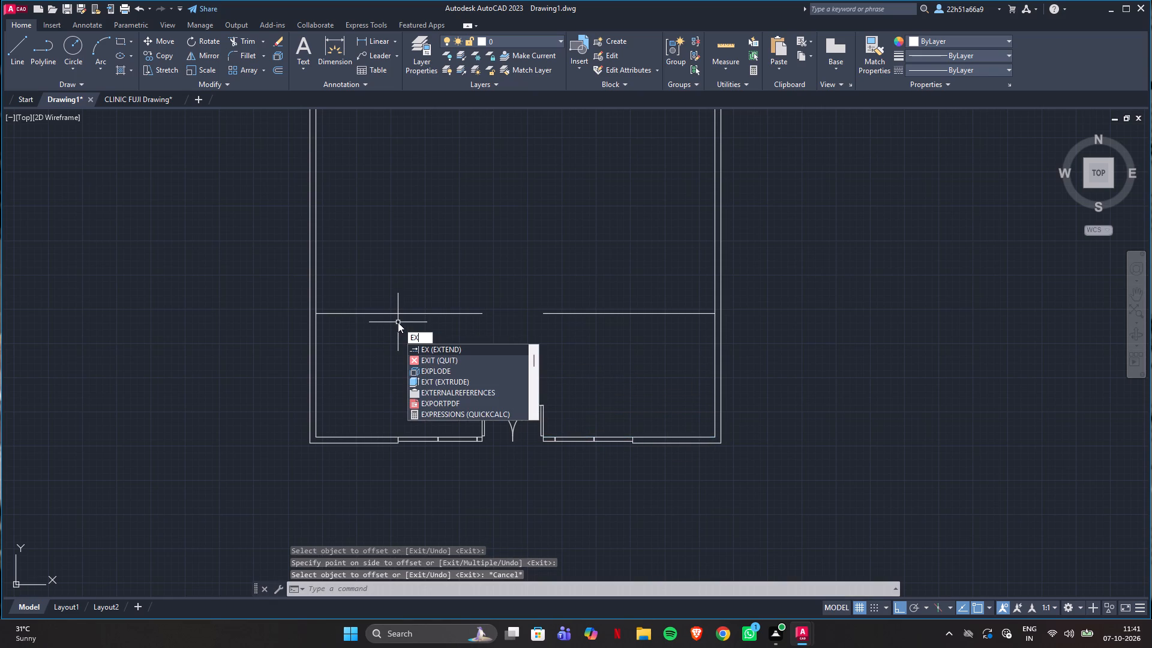
{"action": "key", "text": "Return"}
{"action": "left_click", "coordinate": [406, 313]}
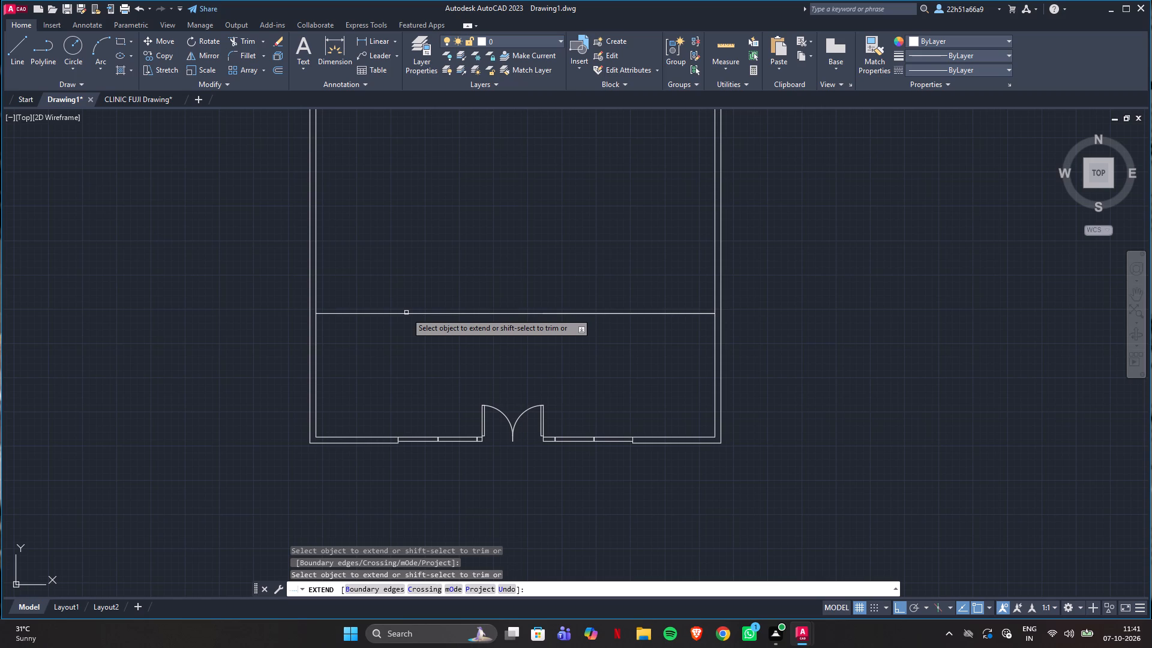
{"action": "key", "text": "Escape"}
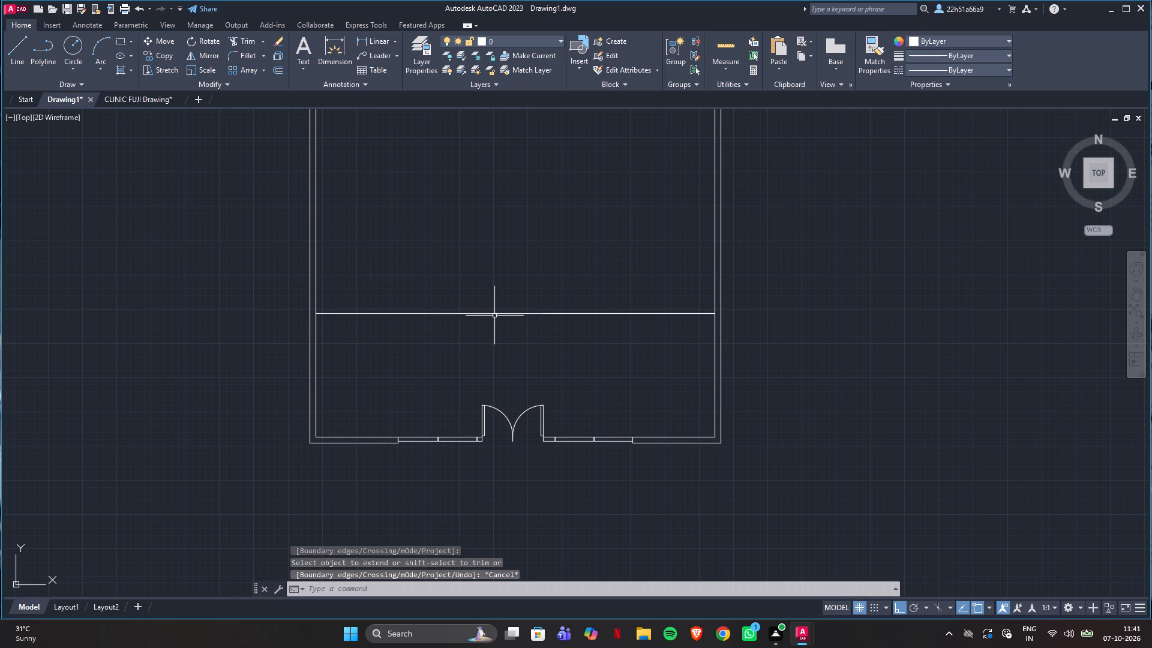
Check the pharmacy and its wall beside the waiting hall in CLINIC FUJI Drawing with quick measure, and return to Drawing1.
{"action": "type", "text": "of"}
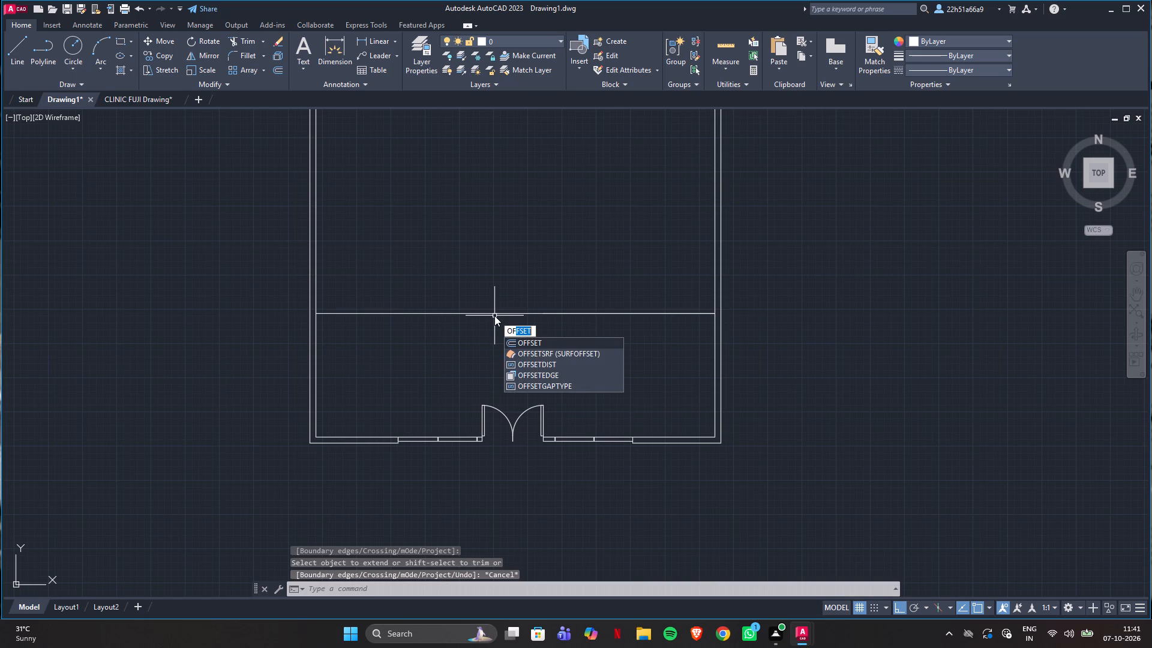
{"action": "key", "text": "Return"}
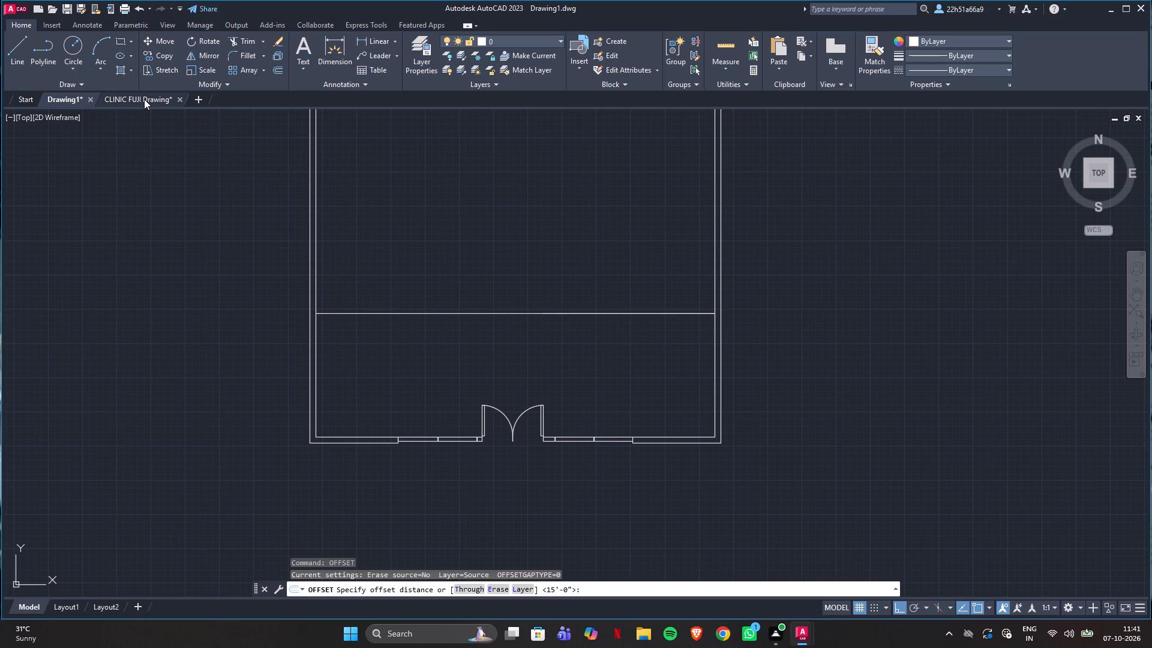
{"action": "left_click", "coordinate": [144, 99]}
{"action": "scroll", "coordinate": [411, 308], "scroll_direction": "up", "scroll_amount": 1}
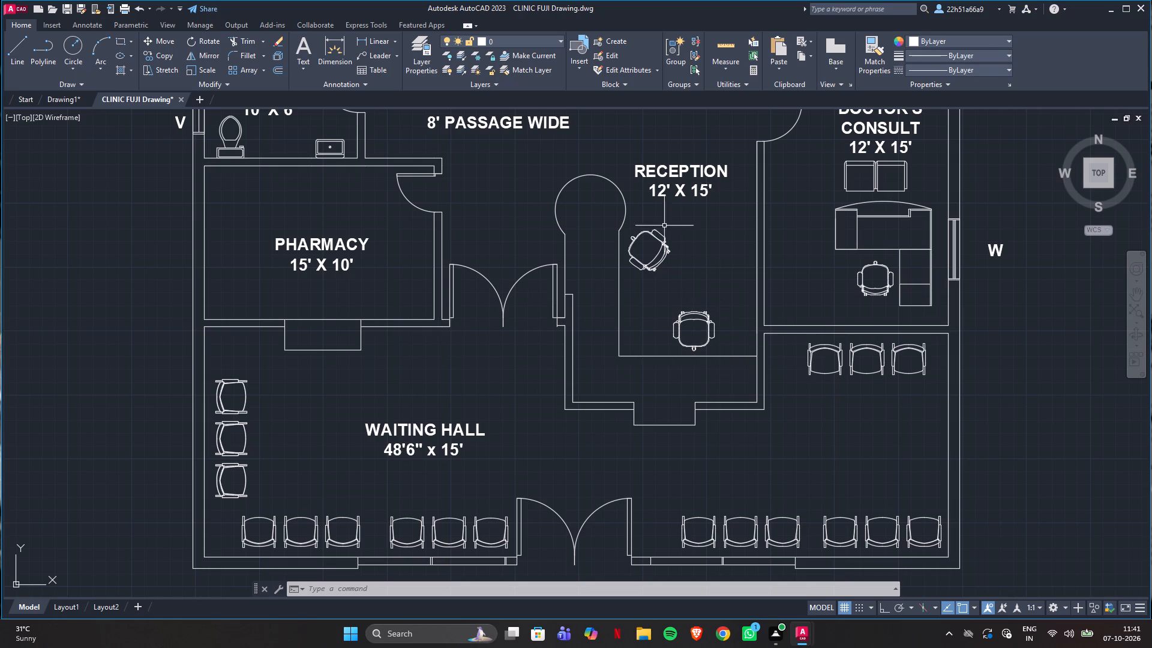
{"action": "left_click", "coordinate": [725, 46]}
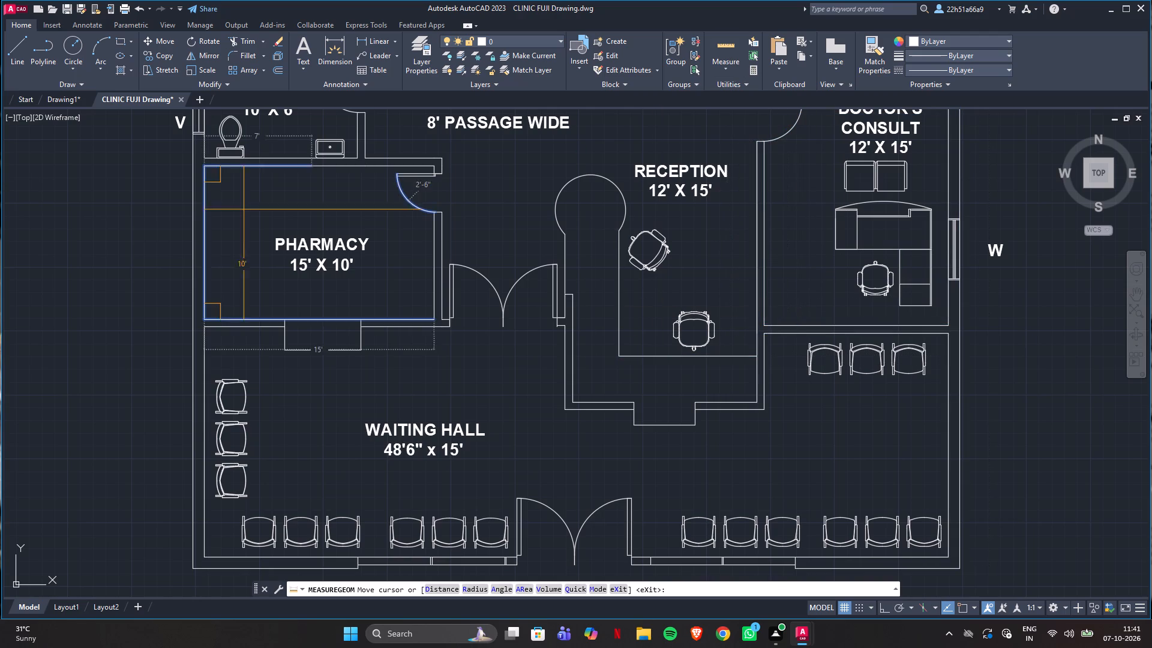
{"action": "left_click", "coordinate": [55, 97]}
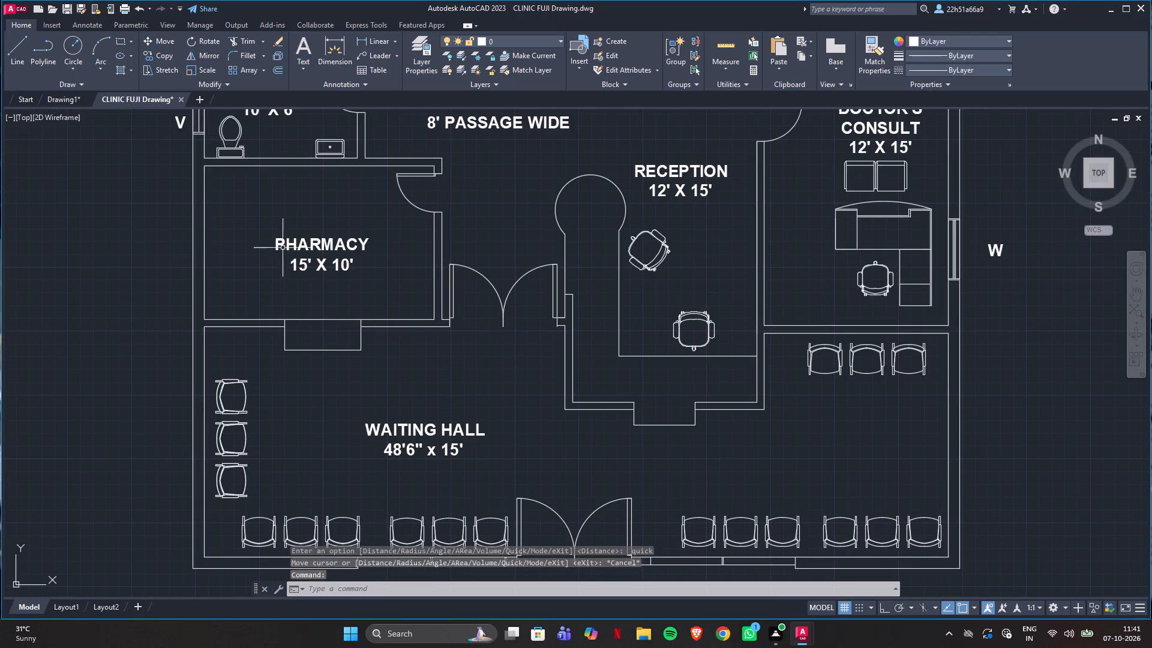
{"action": "left_click", "coordinate": [57, 102]}
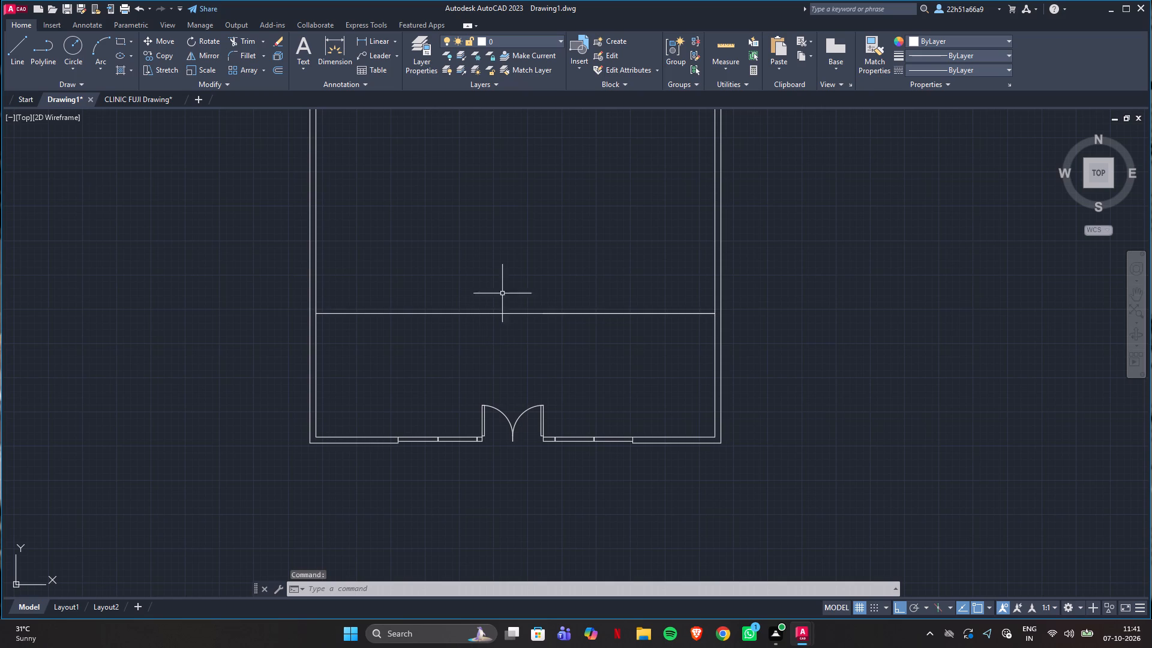
Offset the waiting hall's back wall line 6" away from the entrance to give the wall its thickness.
{"action": "type", "text": "of"}
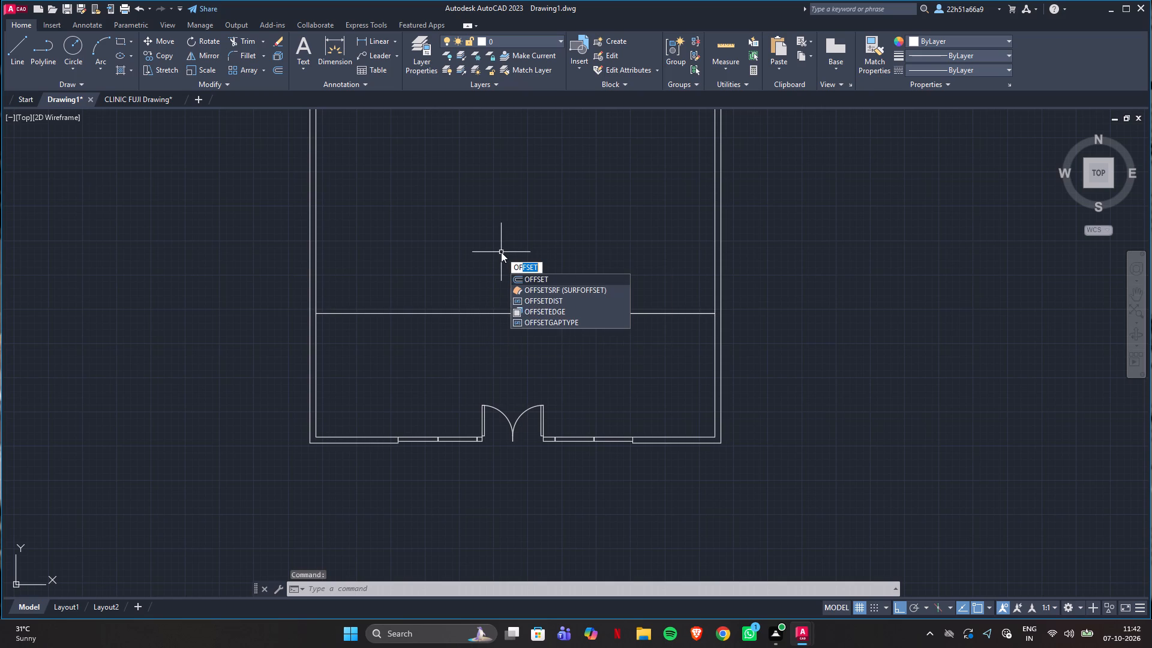
{"action": "key", "text": "Return"}
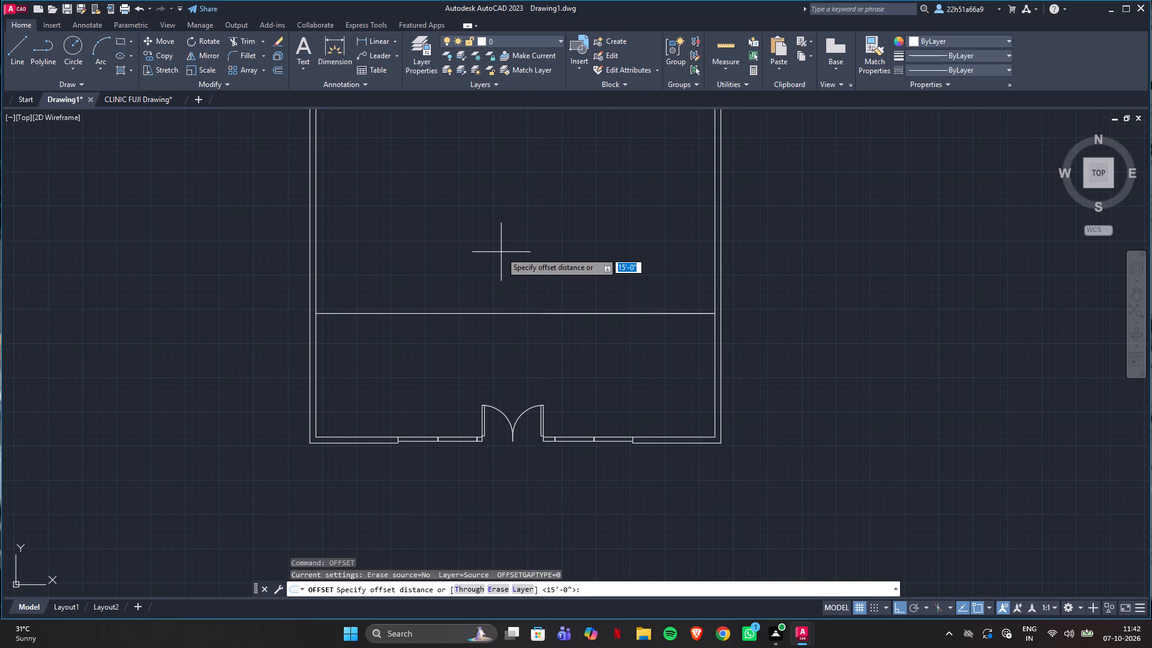
{"action": "key", "text": "6"}
{"action": "key", "text": "shift+quotedbl"}
{"action": "key", "text": "Return"}
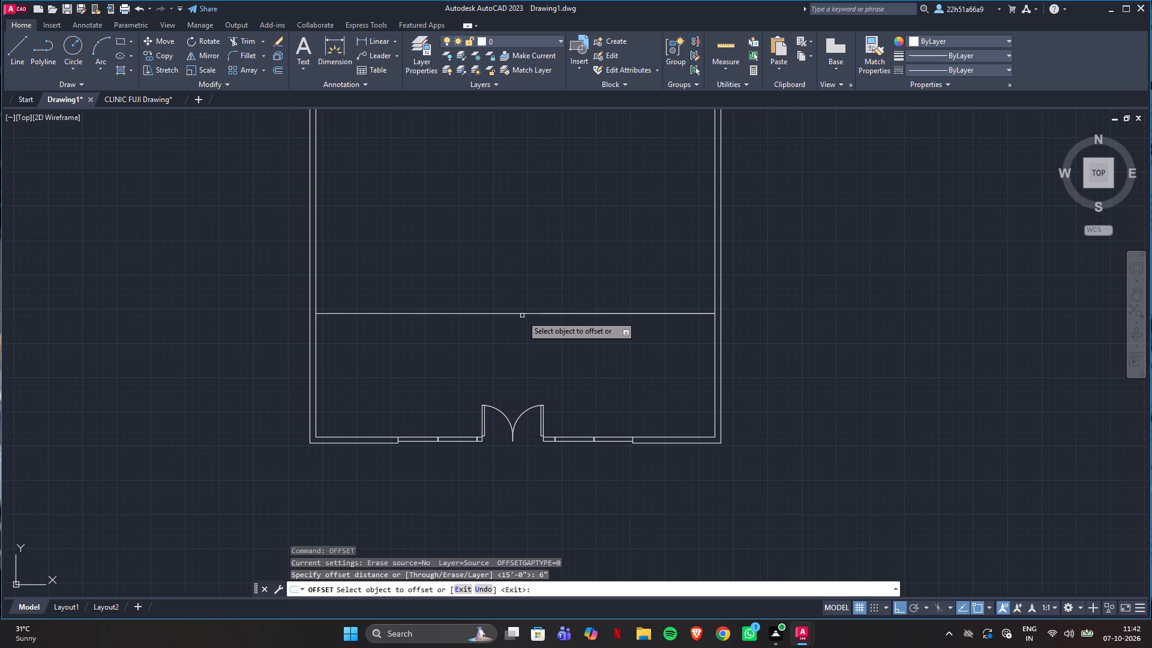
{"action": "left_click", "coordinate": [508, 313]}
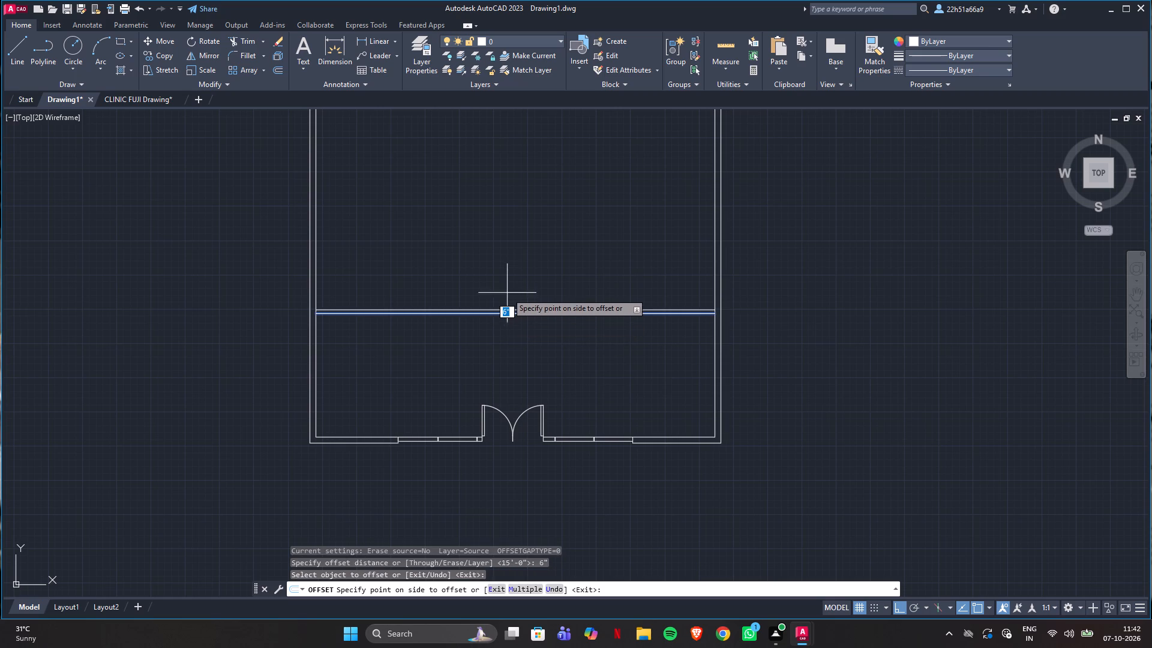
{"action": "left_click", "coordinate": [507, 293]}
{"action": "key", "text": "Escape"}
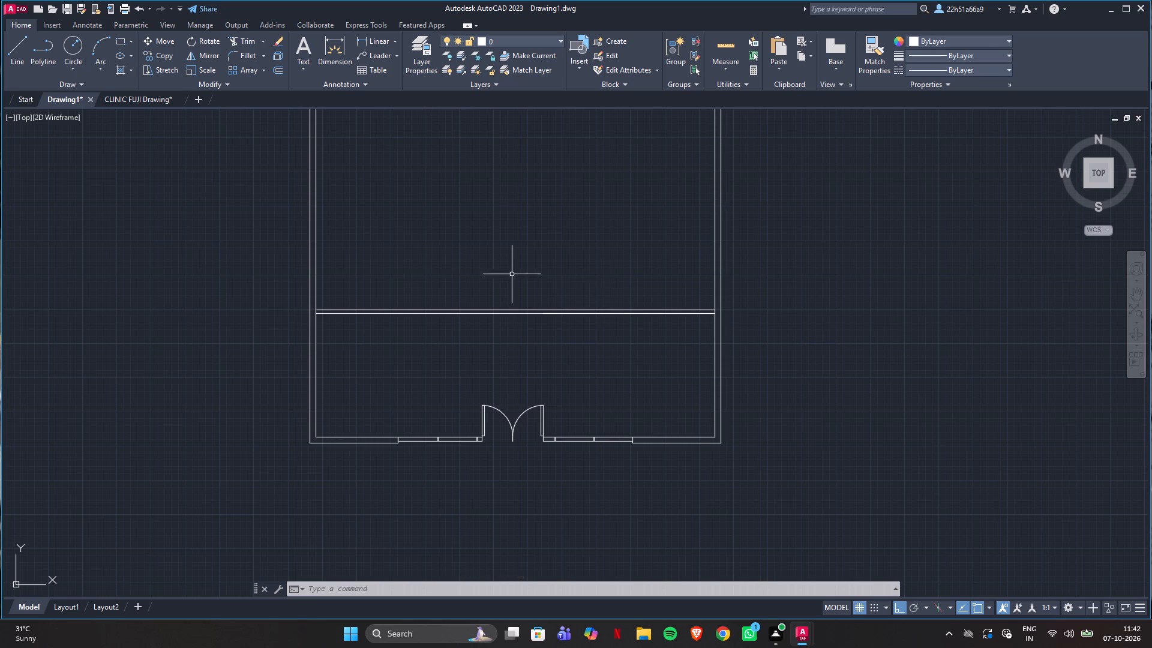
Inspect the new back wall's junction with the side wall and measure the waiting hall's width and depth with quick measure.
{"action": "scroll", "coordinate": [706, 310], "scroll_direction": "up", "scroll_amount": 3}
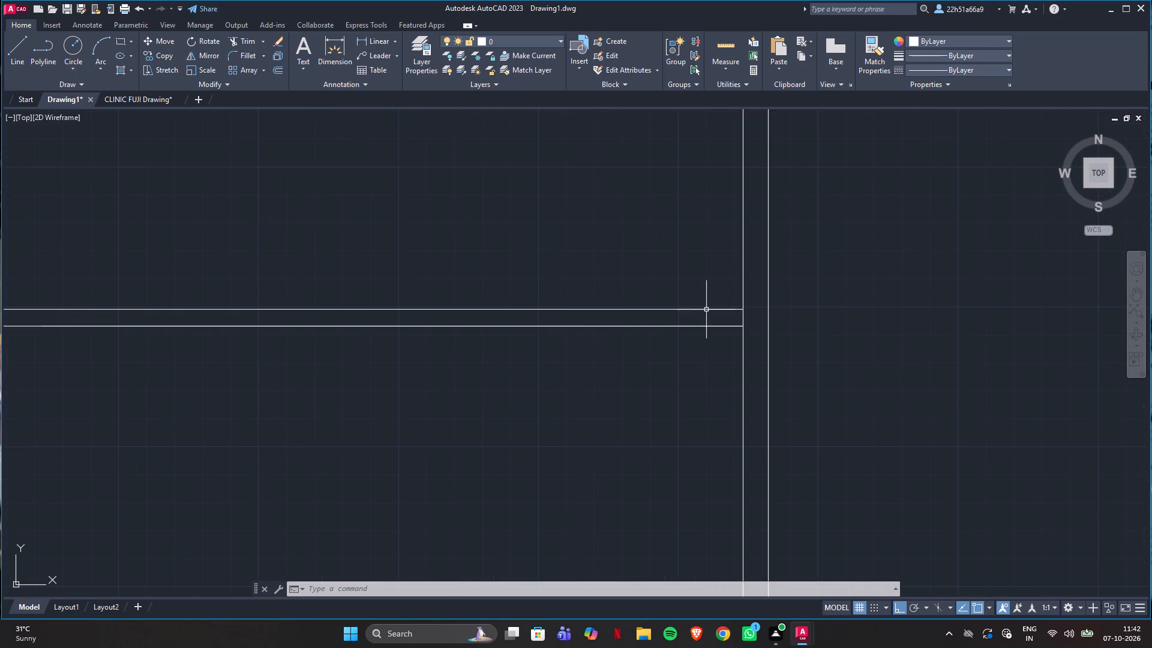
{"action": "scroll", "coordinate": [751, 323], "scroll_direction": "up", "scroll_amount": 2}
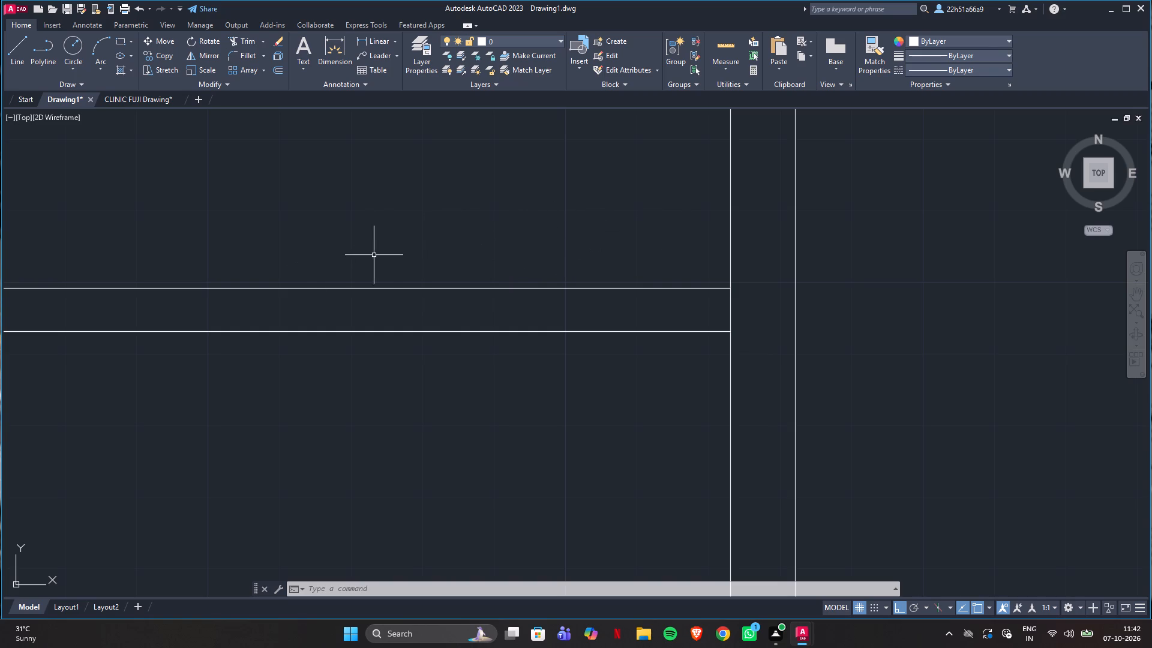
{"action": "scroll", "coordinate": [453, 368], "scroll_direction": "down", "scroll_amount": 1}
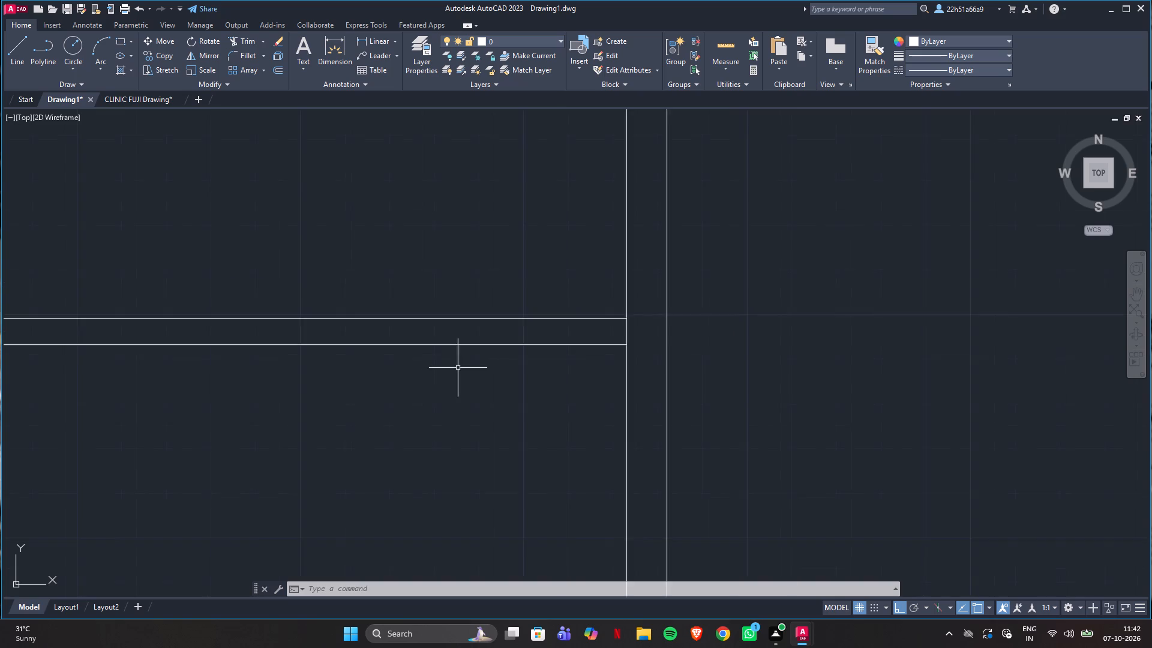
{"action": "scroll", "coordinate": [466, 368], "scroll_direction": "down", "scroll_amount": 1}
{"action": "scroll", "coordinate": [559, 398], "scroll_direction": "down", "scroll_amount": 5}
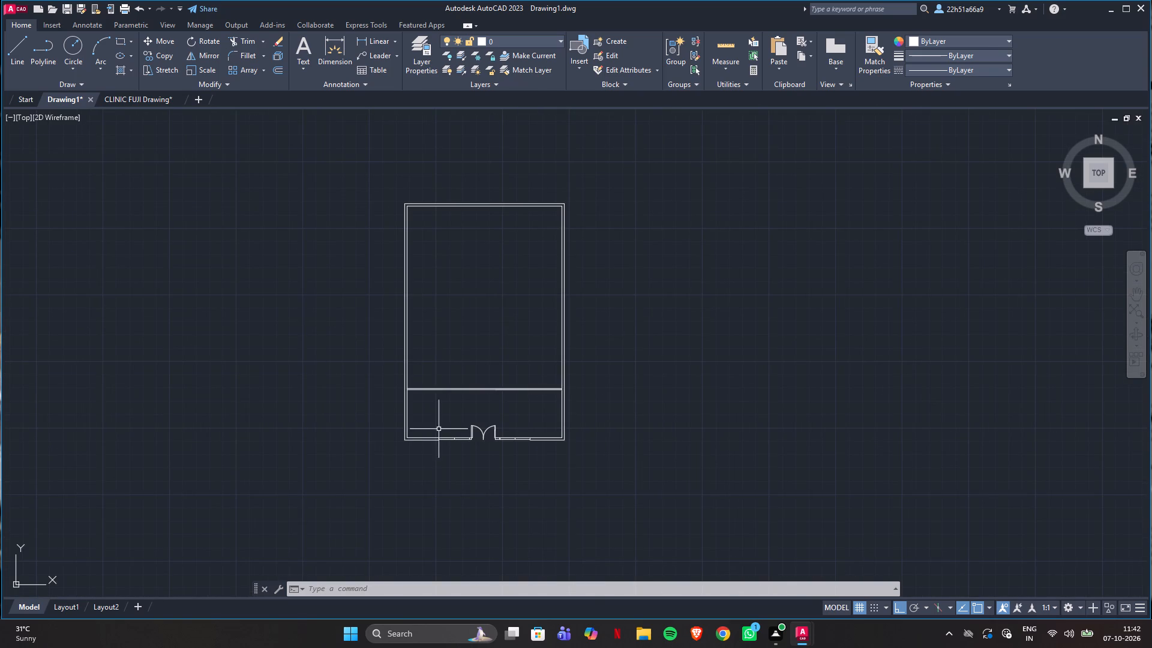
{"action": "scroll", "coordinate": [443, 431], "scroll_direction": "up", "scroll_amount": 3}
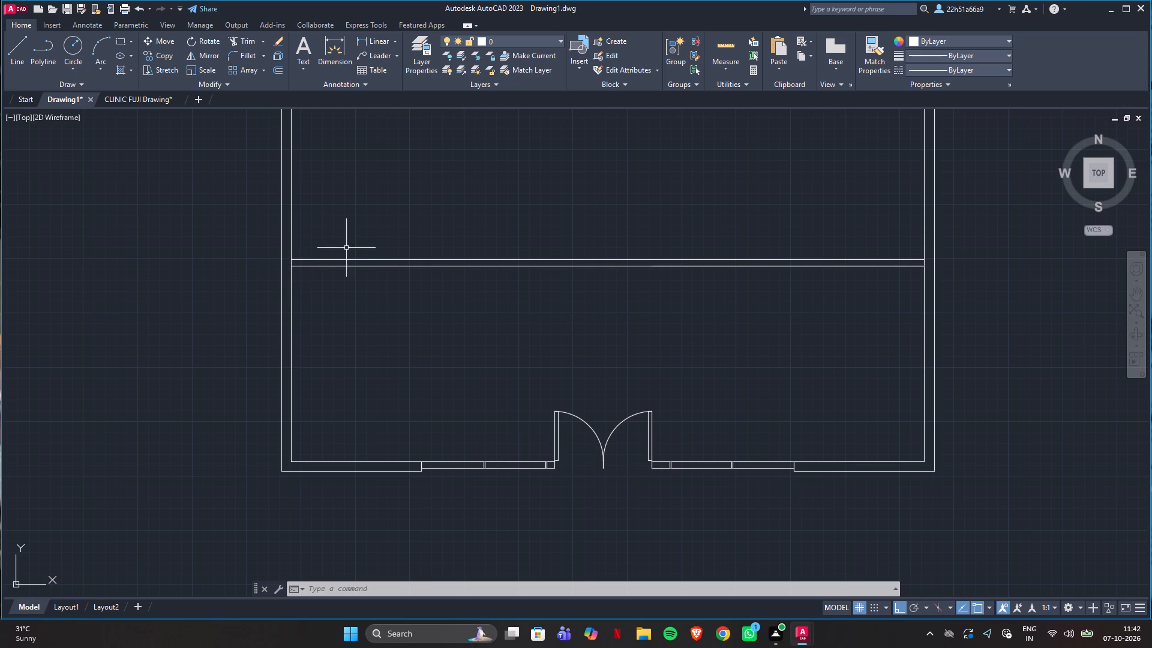
{"action": "left_click", "coordinate": [725, 47]}
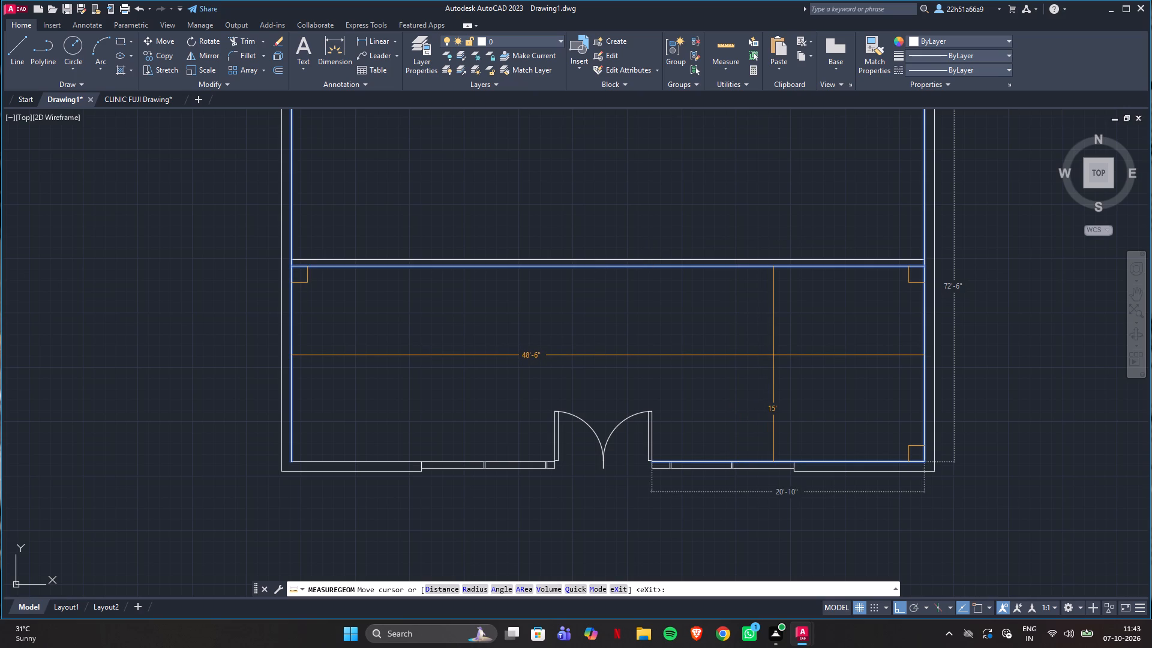
{"action": "key", "text": "Escape"}
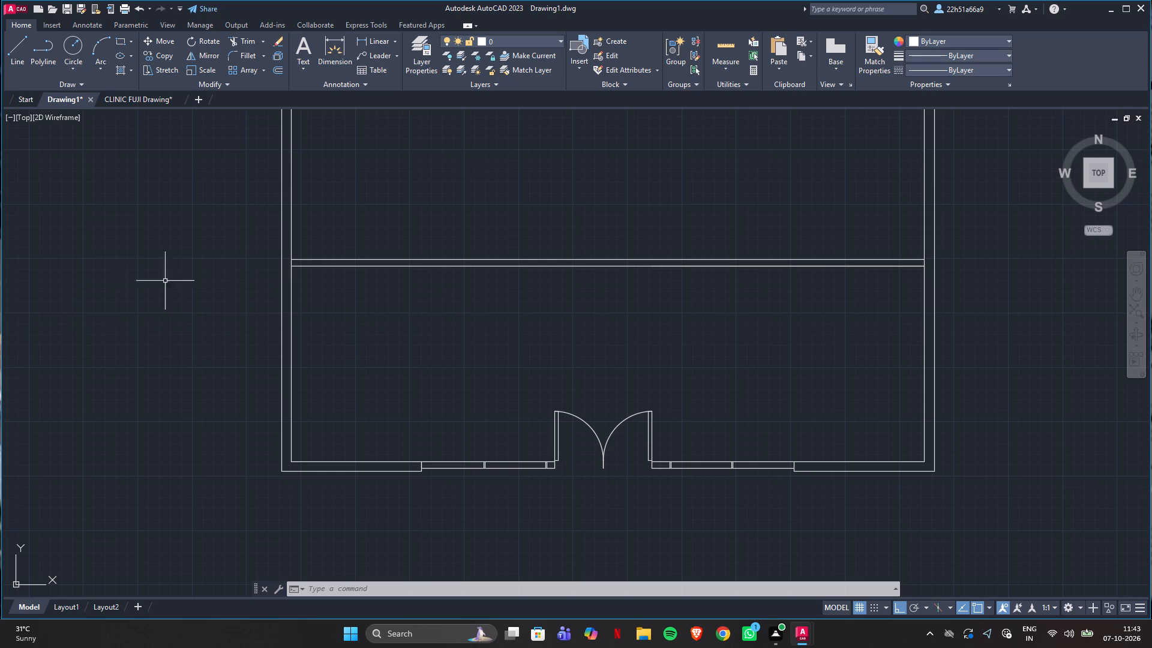
Measure the doctor's consult room beside the reception in CLINIC FUJI Drawing with quick measure.
{"action": "scroll", "coordinate": [143, 373], "scroll_direction": "down", "scroll_amount": 1}
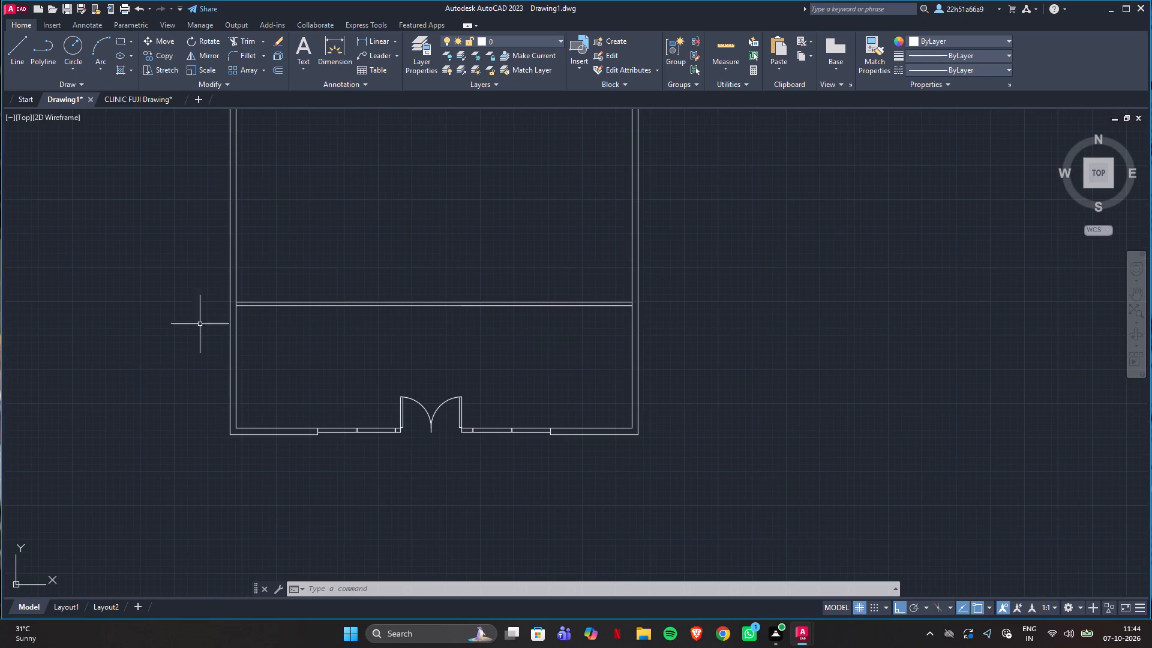
{"action": "scroll", "coordinate": [224, 308], "scroll_direction": "up", "scroll_amount": 2}
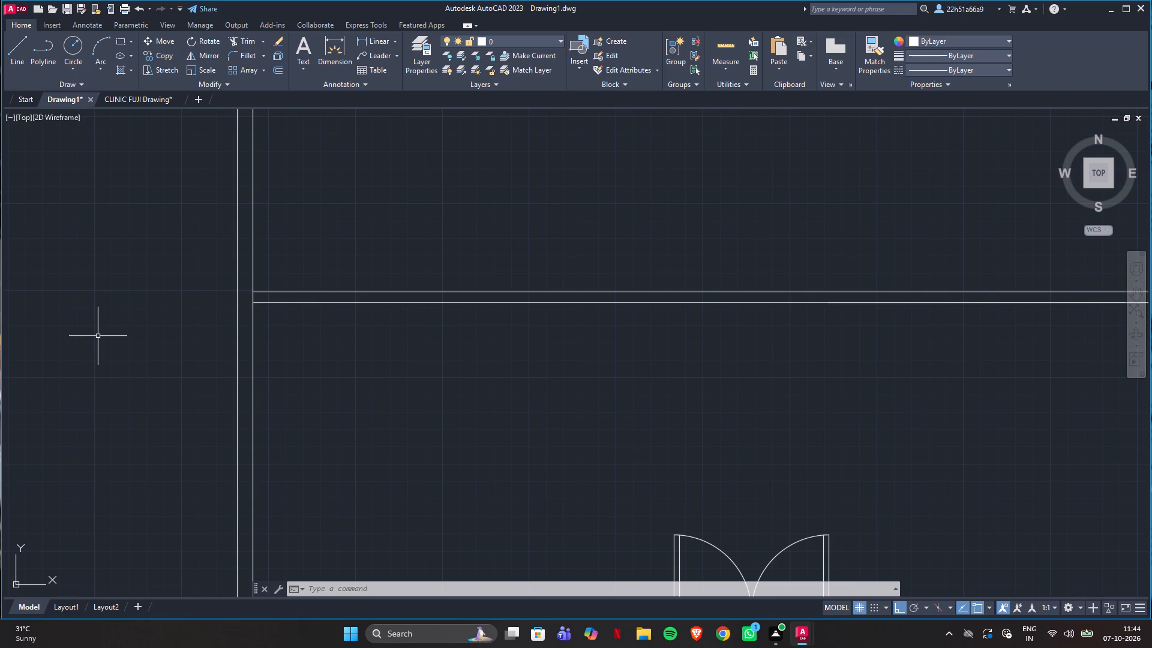
{"action": "scroll", "coordinate": [100, 333], "scroll_direction": "down", "scroll_amount": 1}
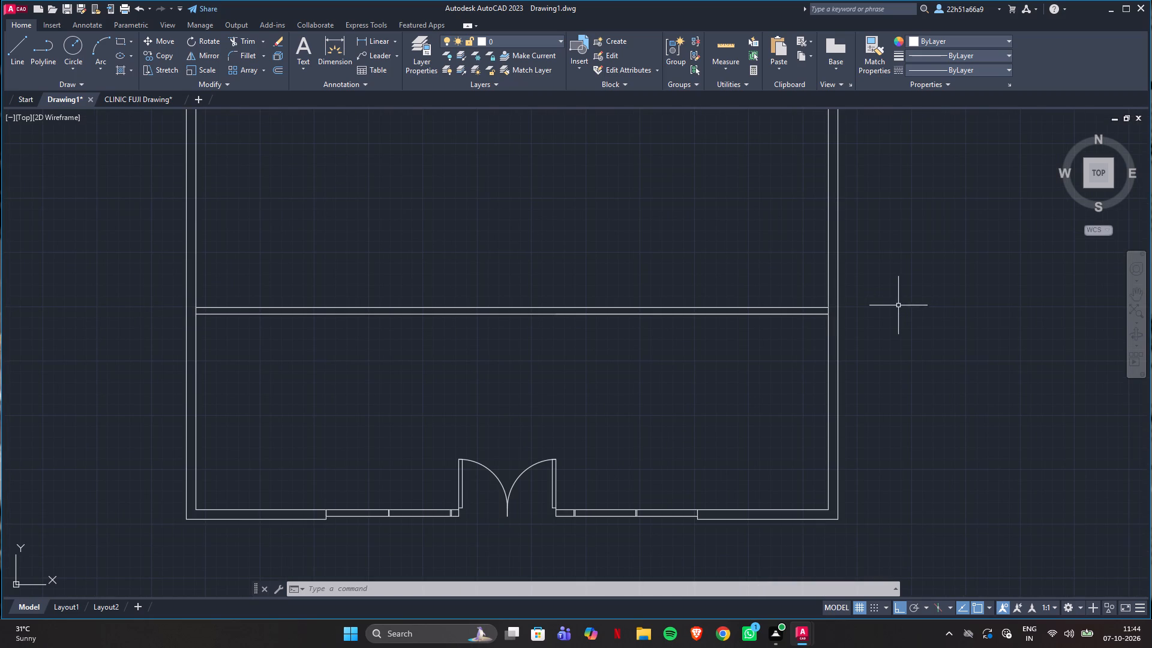
{"action": "left_click", "coordinate": [114, 98]}
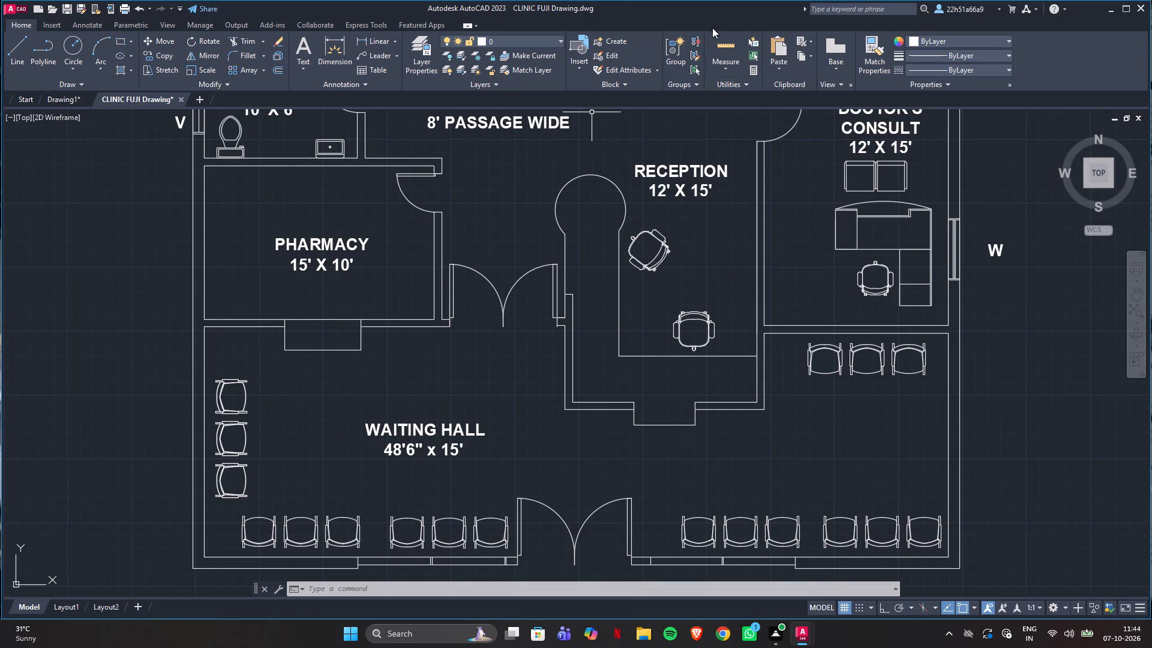
{"action": "left_click", "coordinate": [721, 41]}
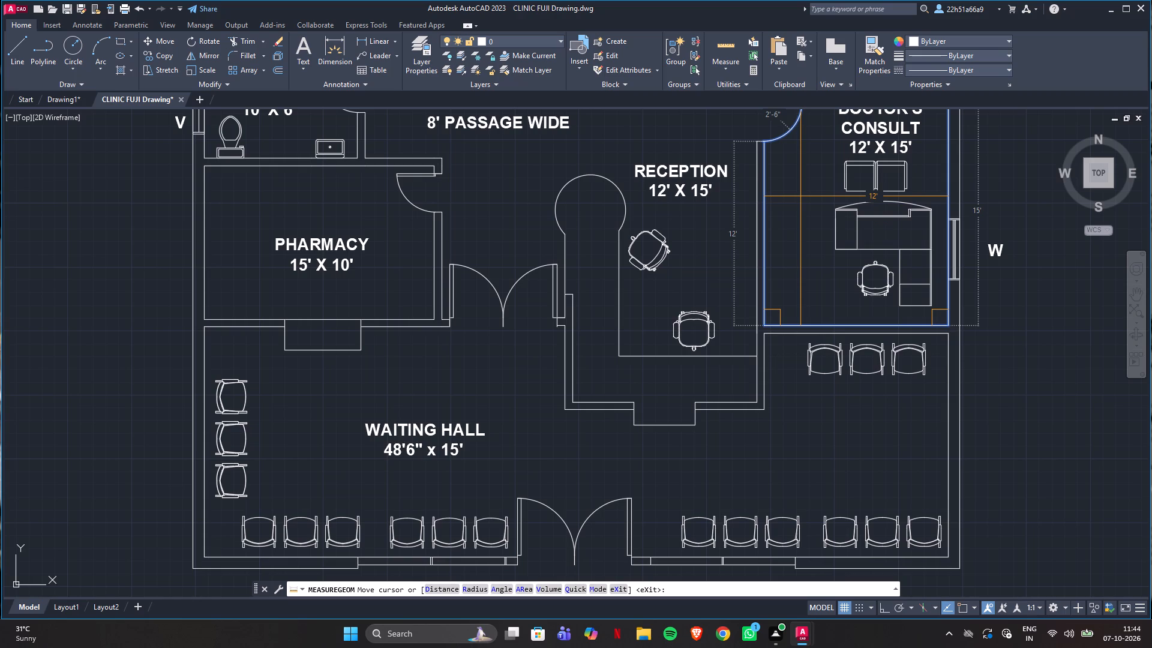
{"action": "key", "text": "Escape"}
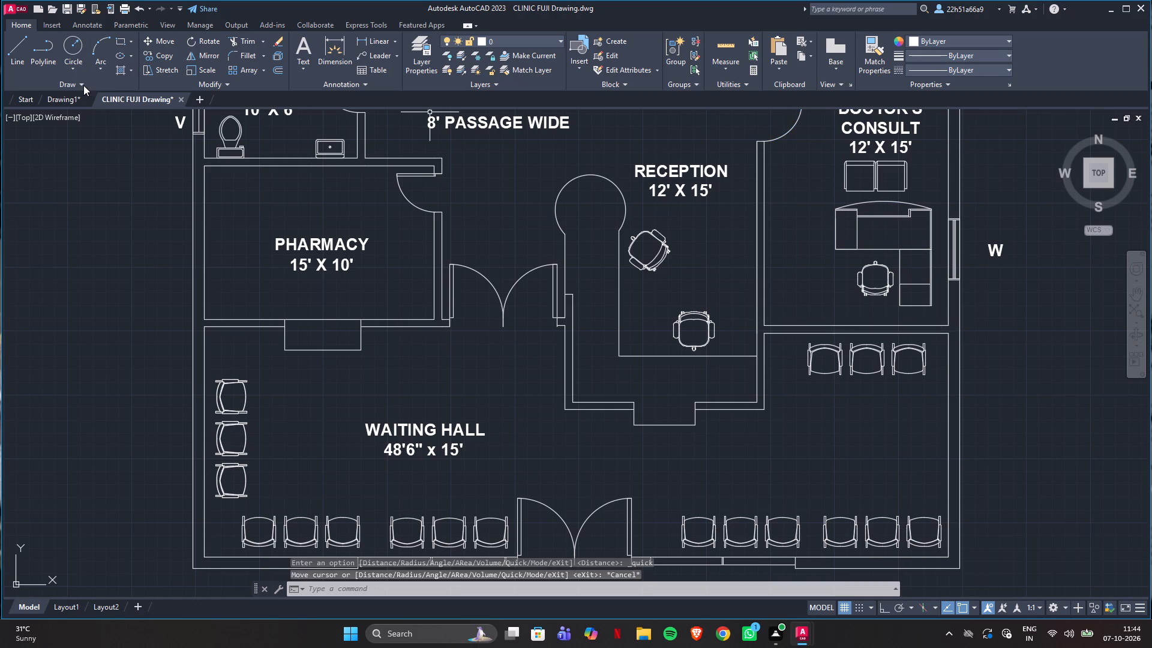
In Drawing1, outline the doctor's consult room, tracking 15' up the right inner wall, then drawing 12' inward and down to the back wall.
{"action": "left_click", "coordinate": [56, 102]}
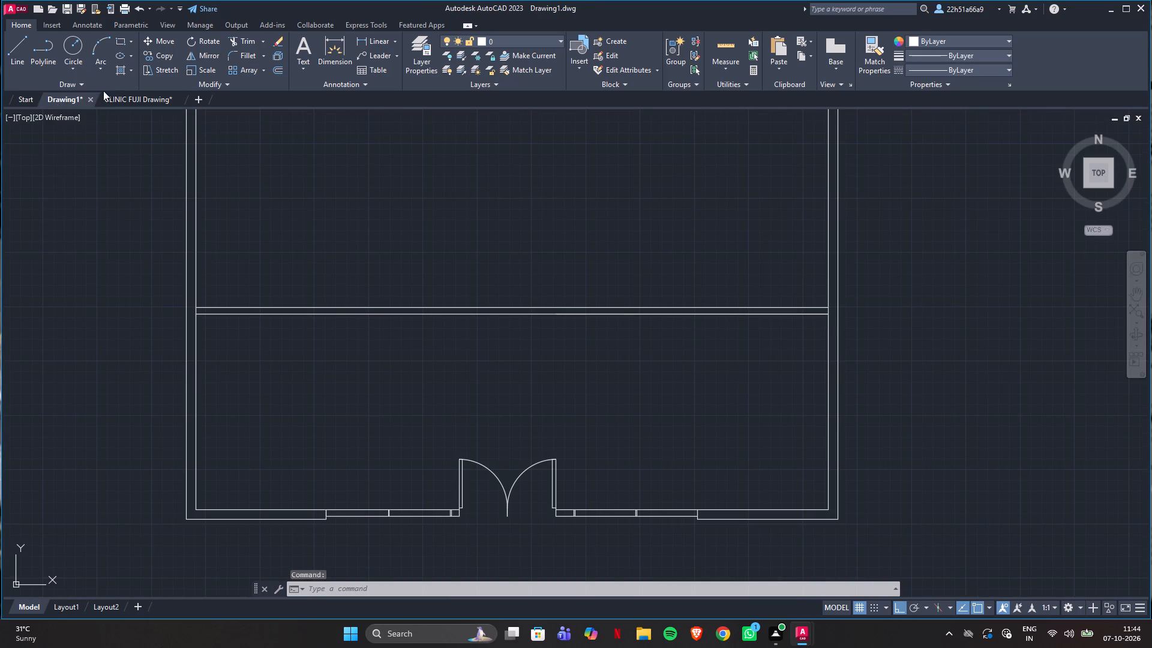
{"action": "left_click", "coordinate": [13, 43]}
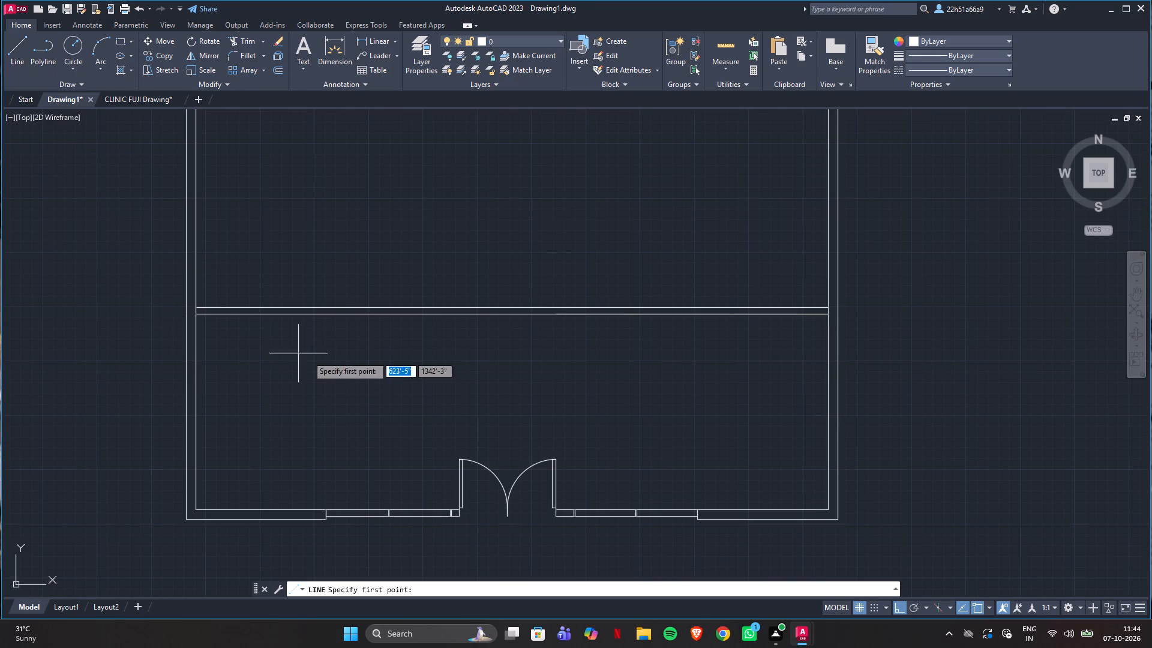
{"action": "scroll", "coordinate": [430, 406], "scroll_direction": "down", "scroll_amount": 2}
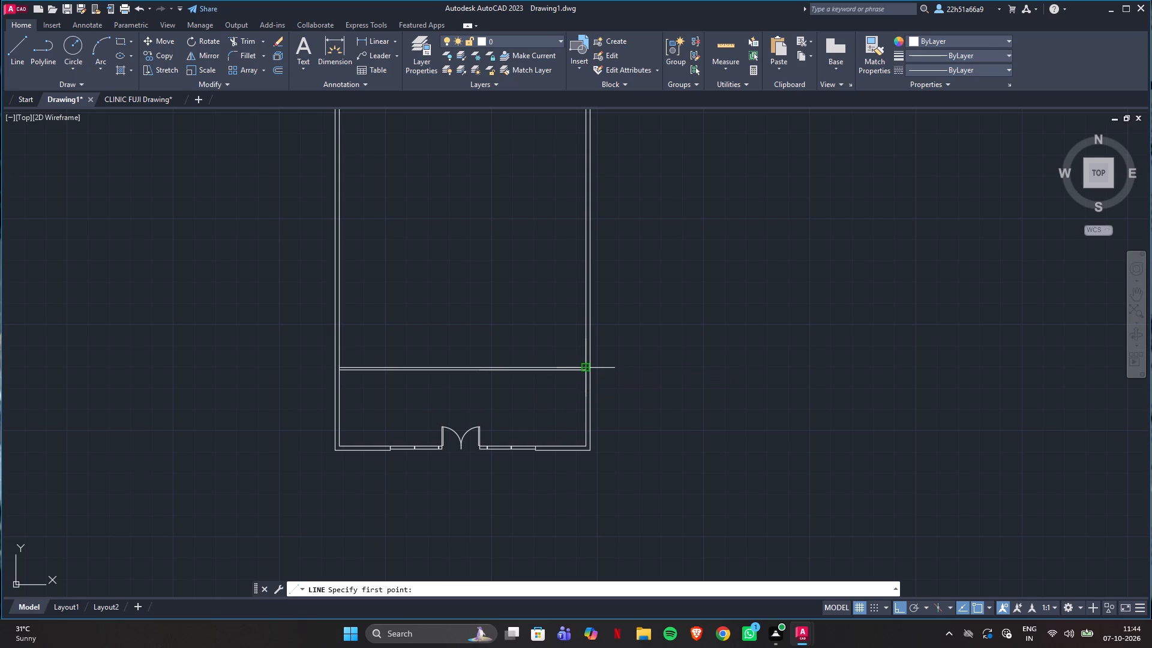
{"action": "key", "text": "r"}
{"action": "key", "text": "BackSpace"}
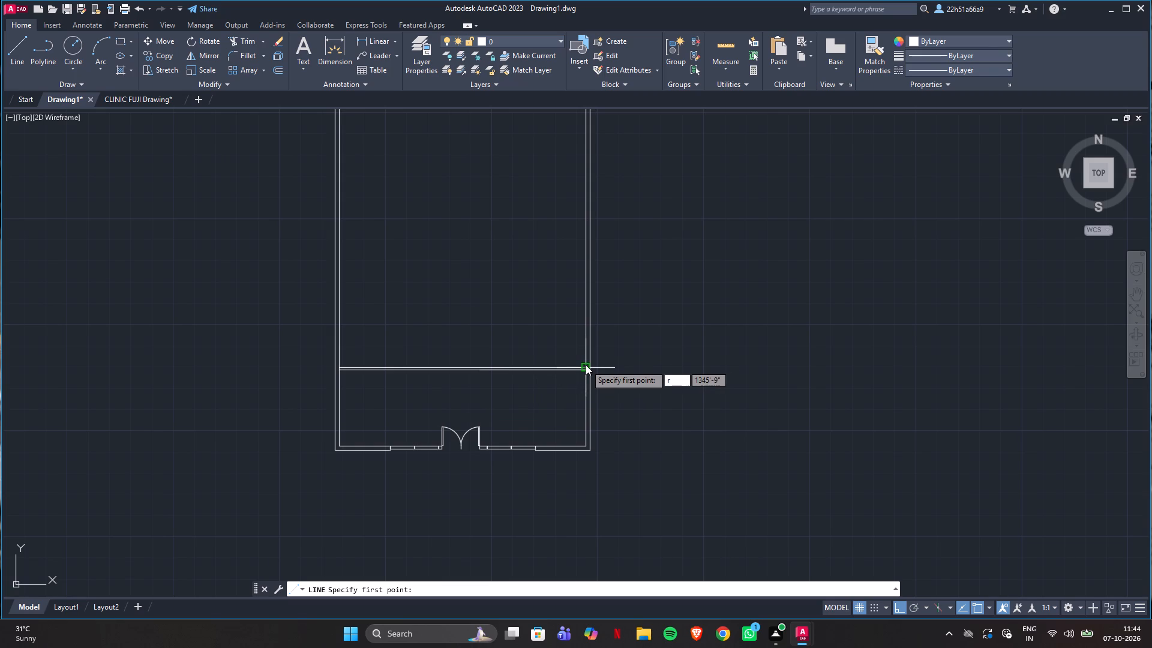
{"action": "type", "text": "tra"}
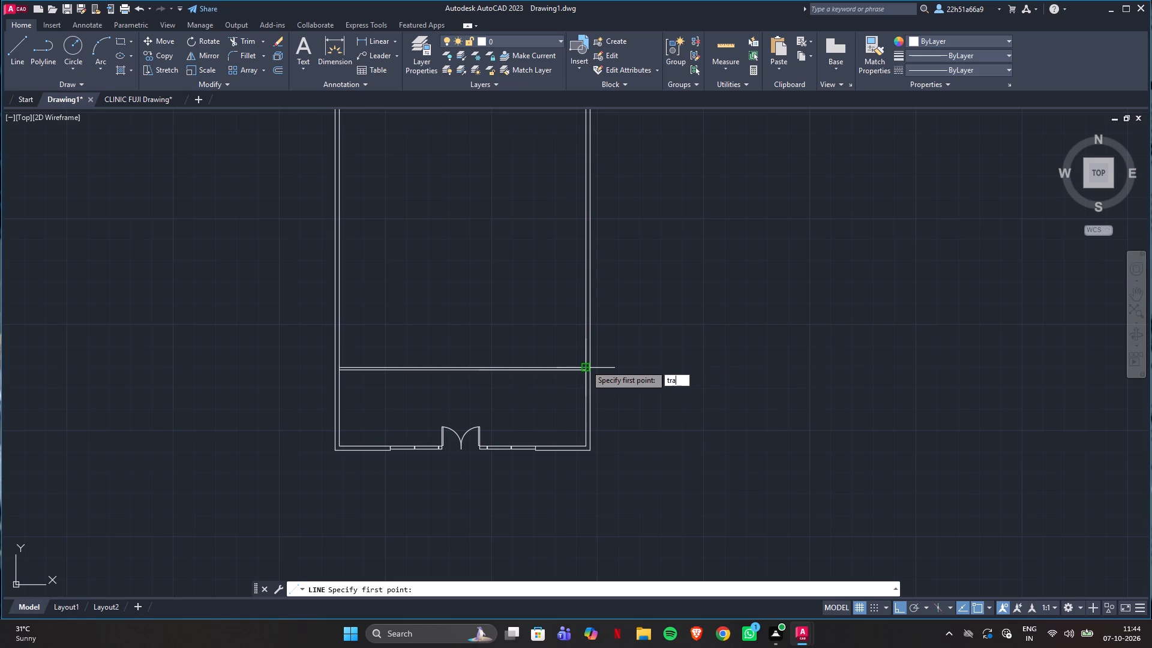
{"action": "key", "text": "Return"}
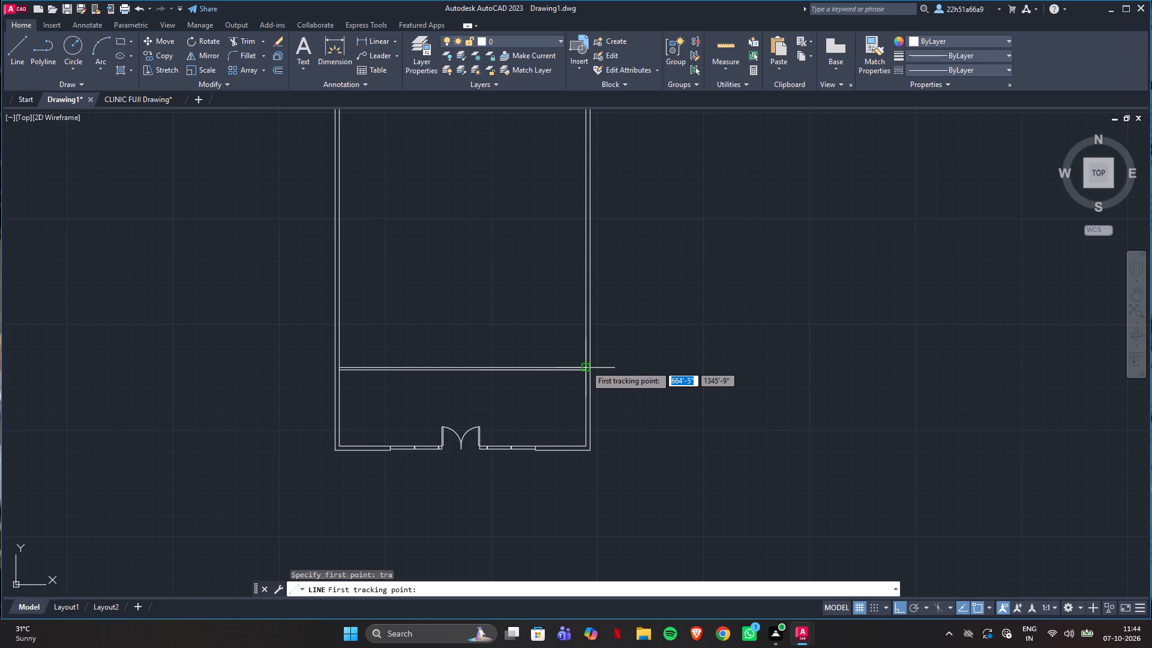
{"action": "left_click", "coordinate": [586, 365]}
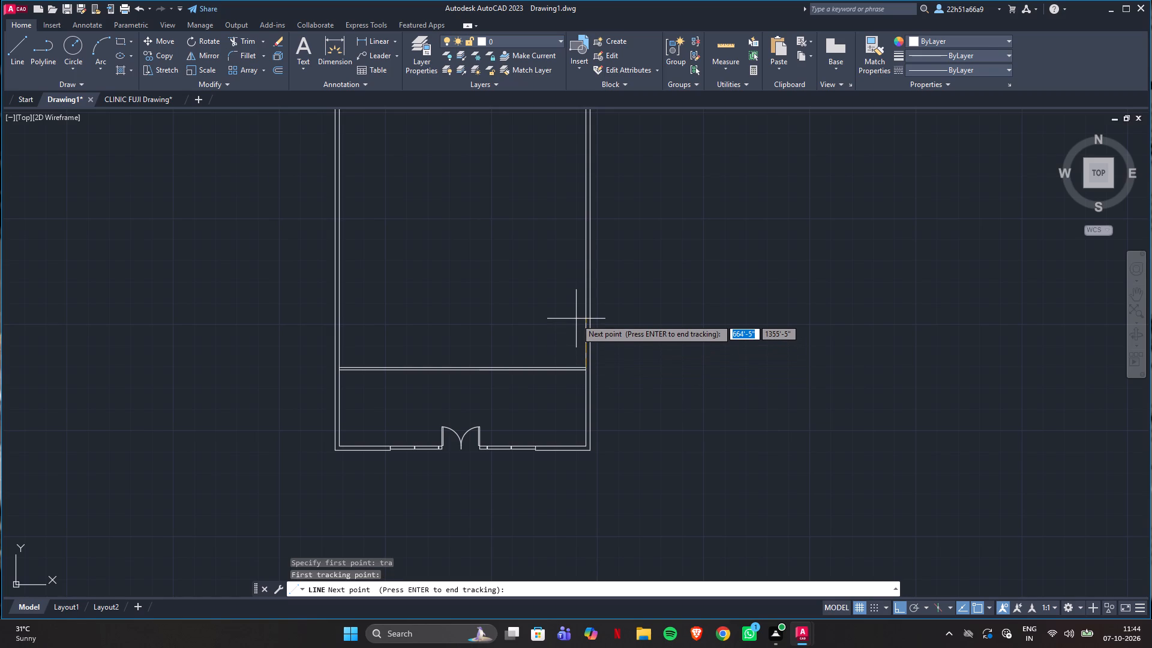
{"action": "key", "text": "1"}
{"action": "key", "text": "5"}
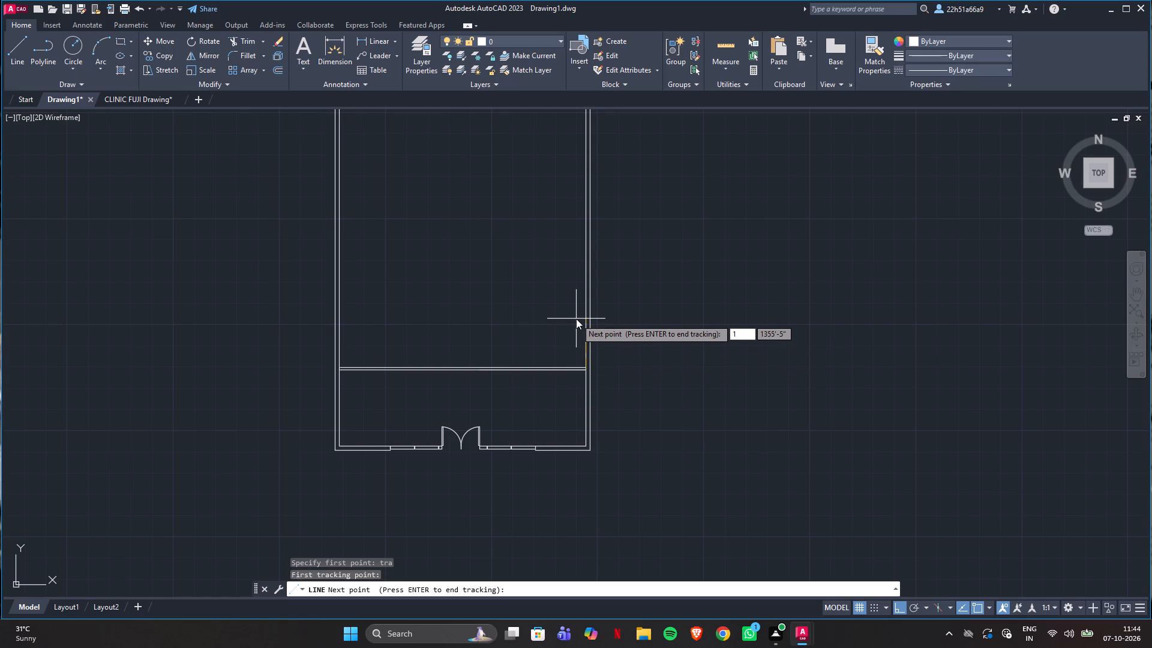
{"action": "key", "text": "apostrophe"}
{"action": "key", "text": "Return"}
{"action": "key", "text": "Return"}
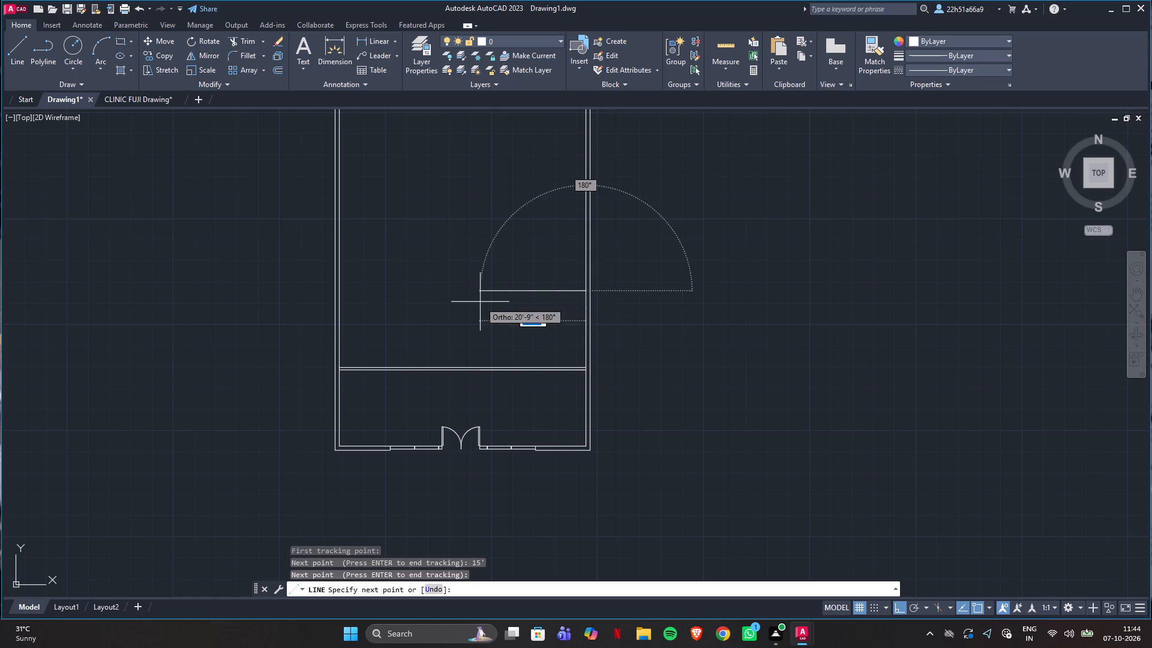
{"action": "key", "text": "1"}
{"action": "key", "text": "2"}
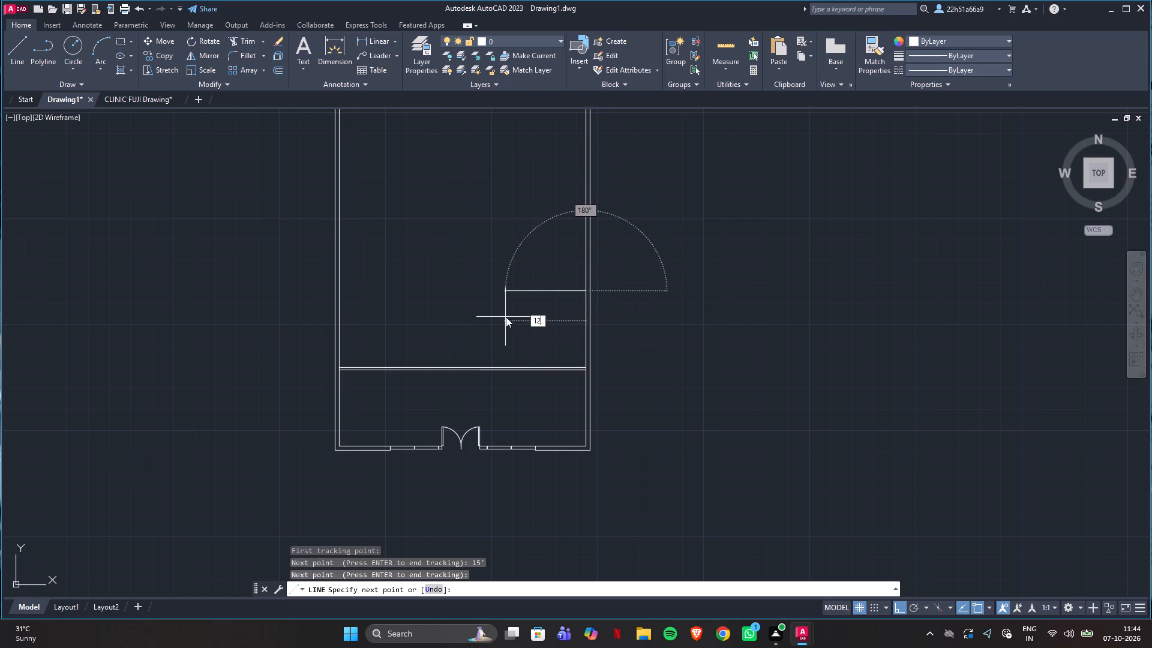
{"action": "key", "text": "apostrophe"}
{"action": "key", "text": "Return"}
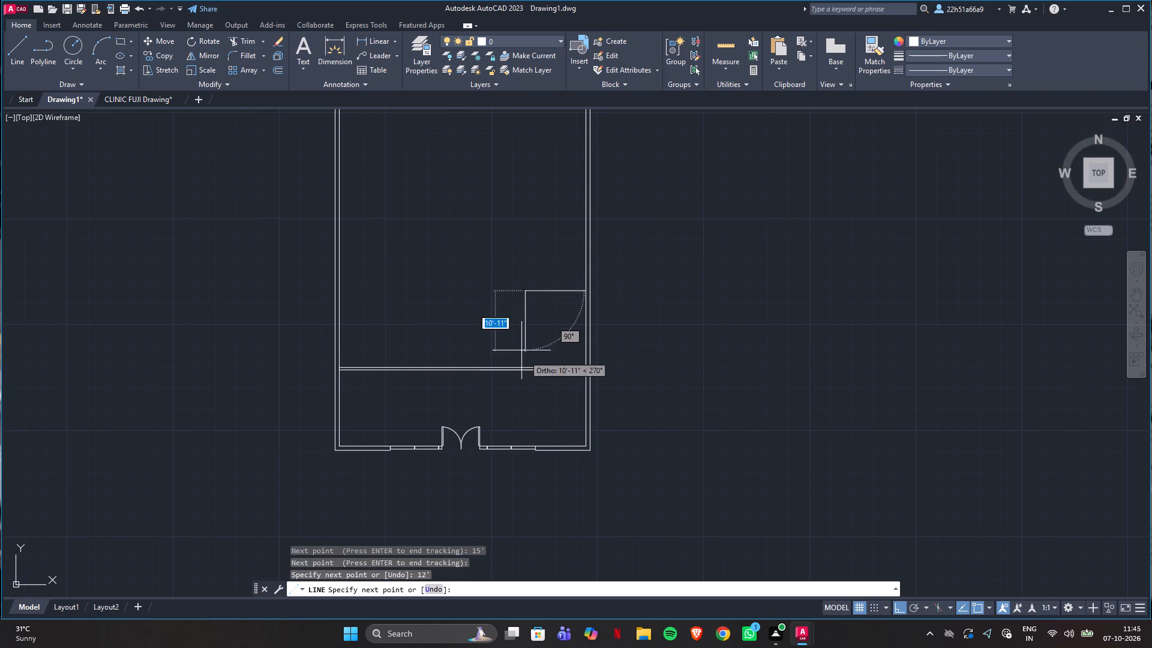
{"action": "scroll", "coordinate": [529, 371], "scroll_direction": "up", "scroll_amount": 2}
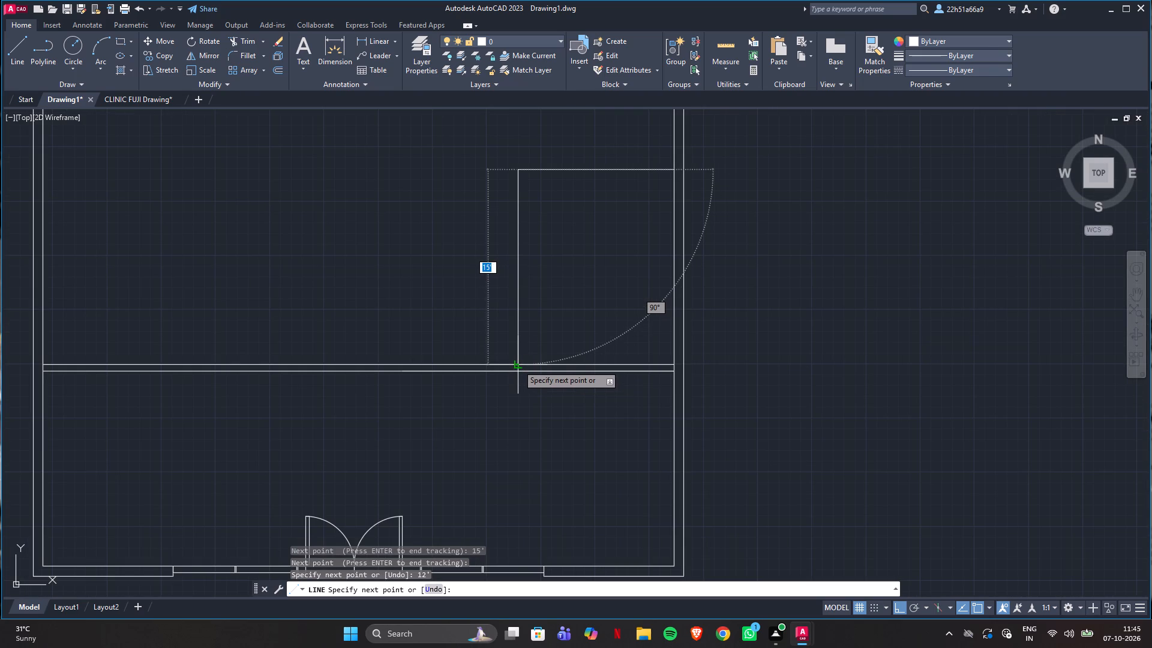
{"action": "left_click", "coordinate": [518, 365]}
{"action": "key", "text": "Escape"}
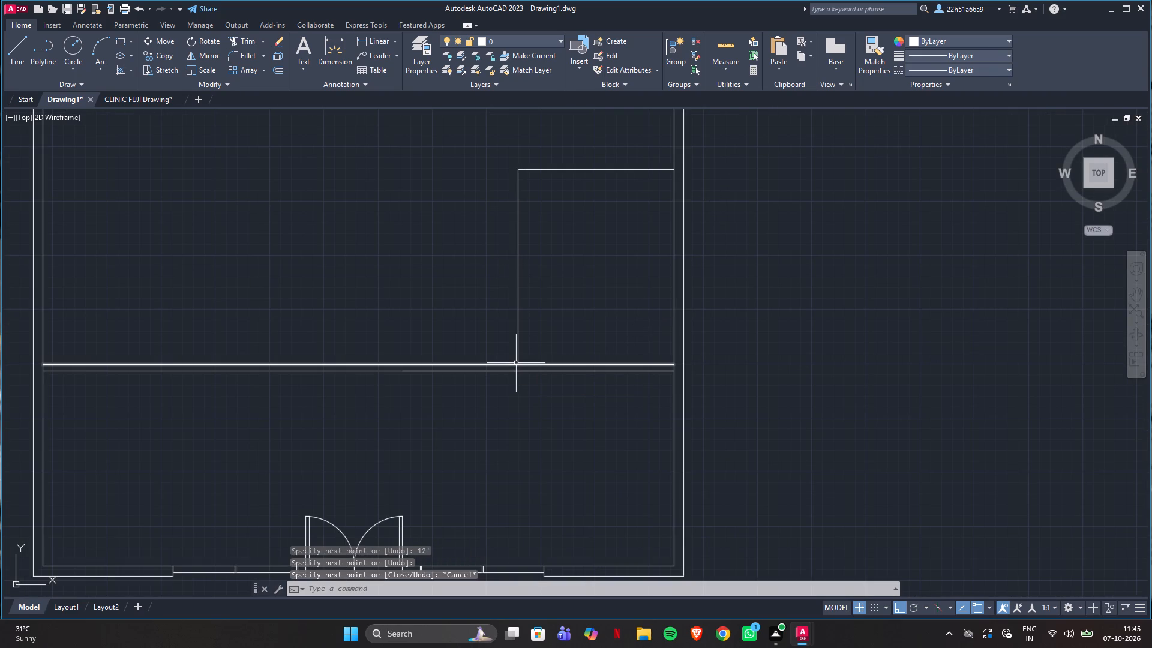
Offset the consult room's side and top lines 6" outward to give its walls thickness.
{"action": "key", "text": "o"}
{"action": "key", "text": "f"}
{"action": "key", "text": "Return"}
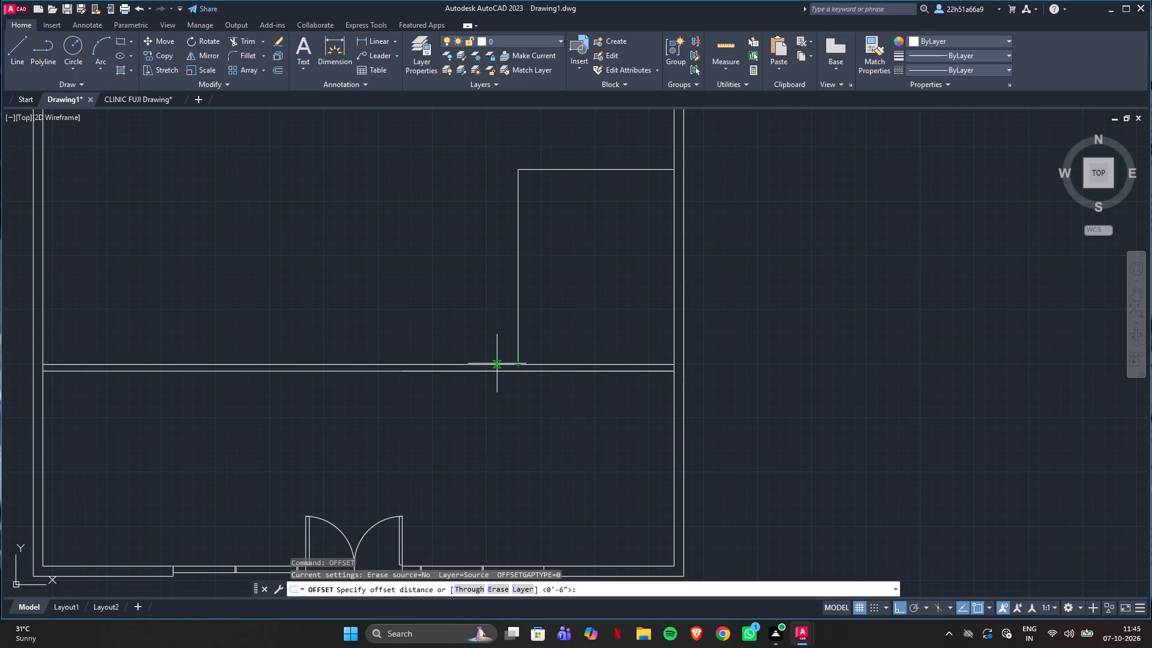
{"action": "key", "text": "Return"}
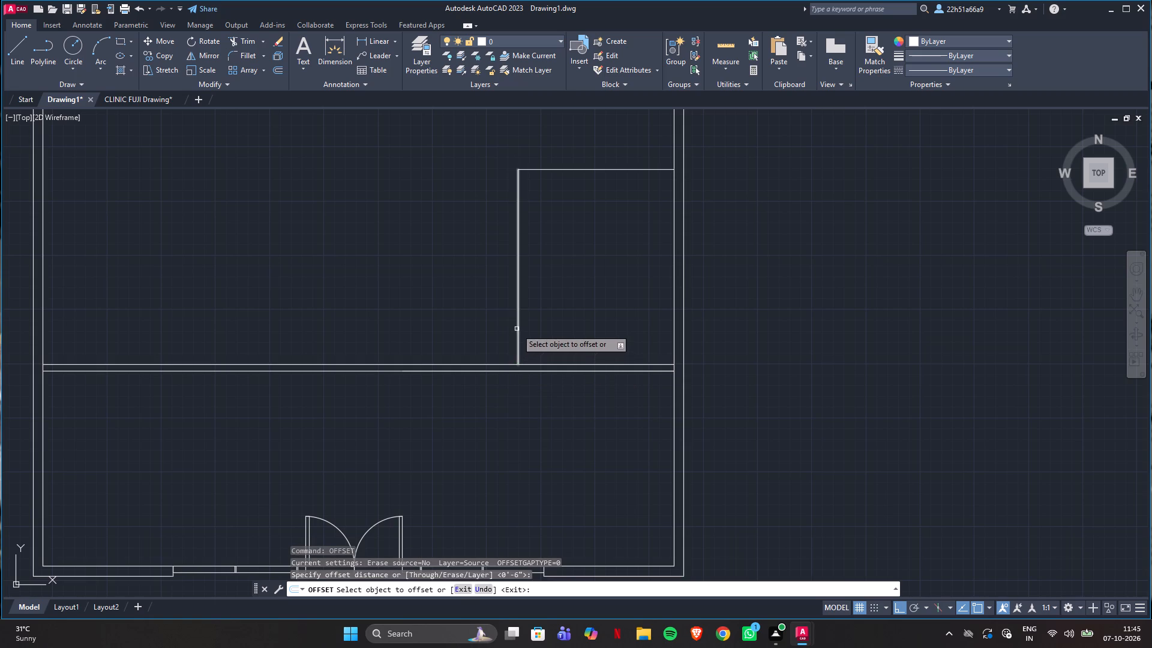
{"action": "left_click", "coordinate": [517, 329]}
{"action": "left_click", "coordinate": [505, 330]}
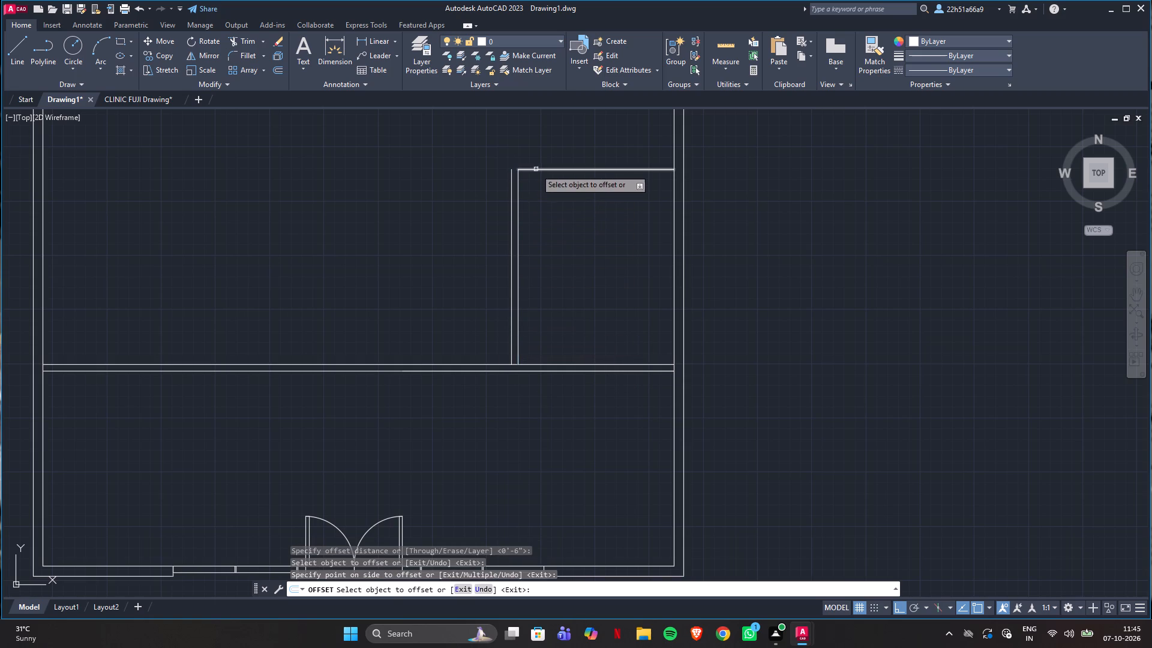
{"action": "left_click", "coordinate": [536, 169]}
{"action": "left_click", "coordinate": [534, 155]}
{"action": "key", "text": "Escape"}
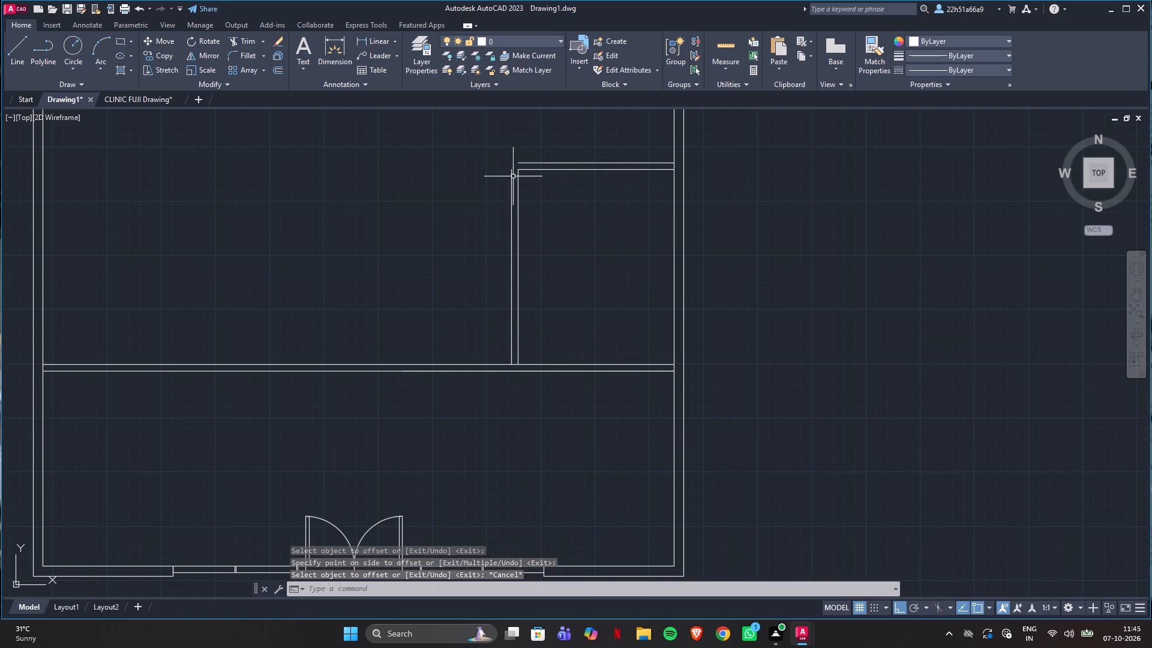
Stretch the ends of the consult room's two outer wall lines to meet at the upper-left corner.
{"action": "left_click", "coordinate": [512, 174]}
{"action": "scroll", "coordinate": [512, 173], "scroll_direction": "up", "scroll_amount": 2}
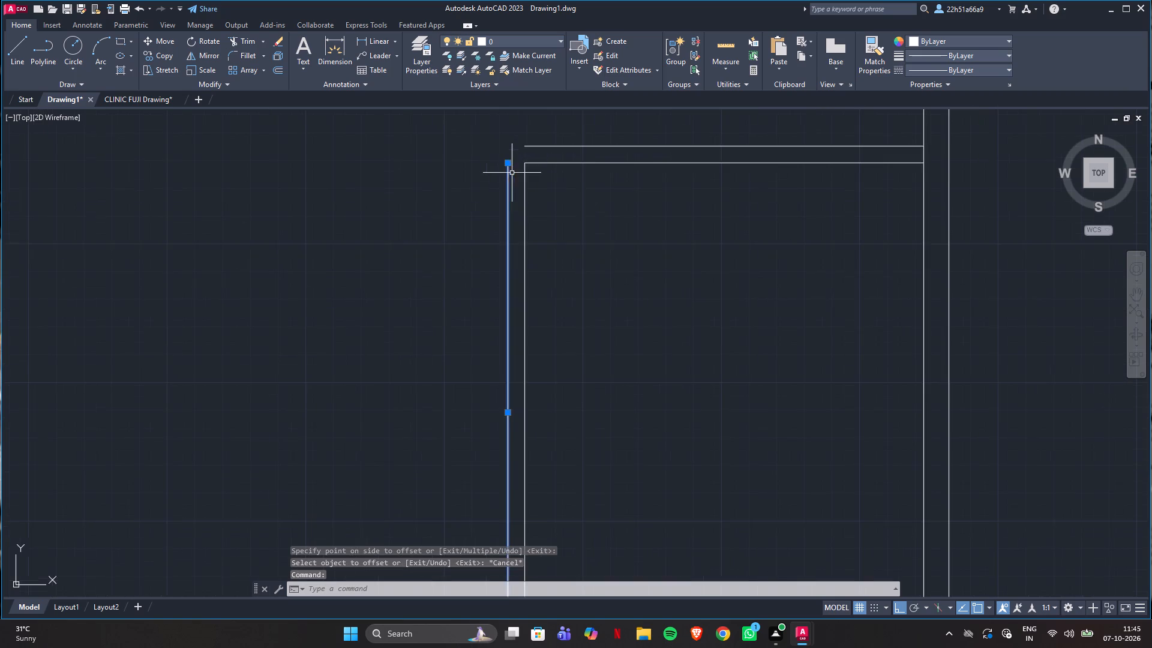
{"action": "scroll", "coordinate": [512, 173], "scroll_direction": "up", "scroll_amount": 1}
{"action": "left_click", "coordinate": [503, 157]}
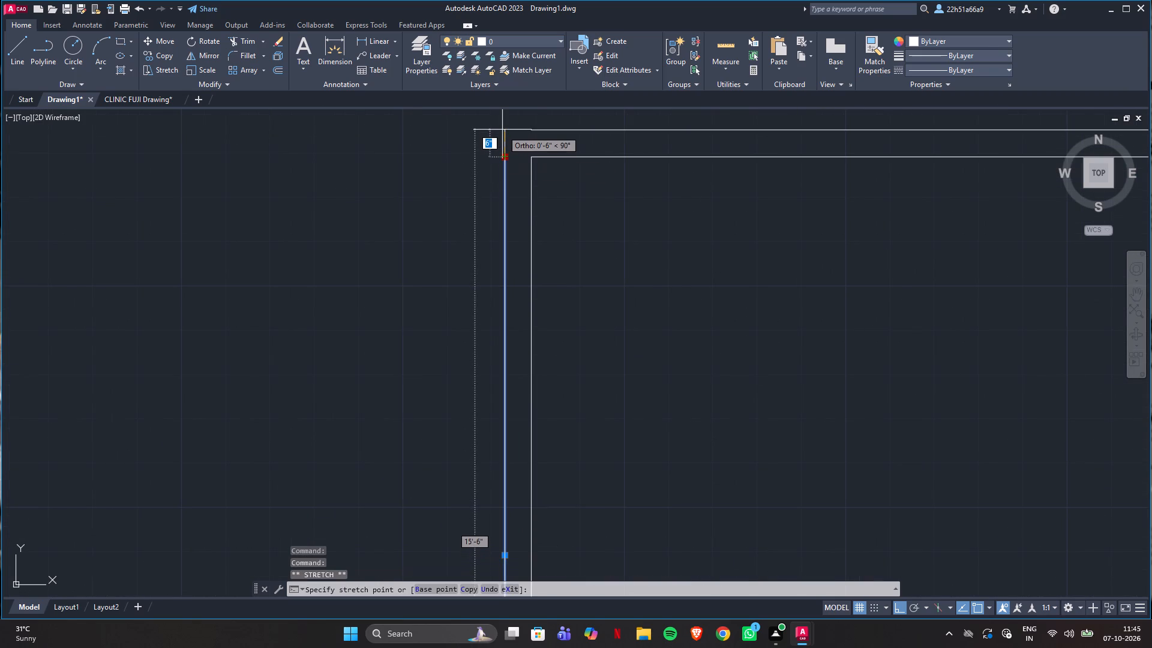
{"action": "left_click", "coordinate": [502, 129]}
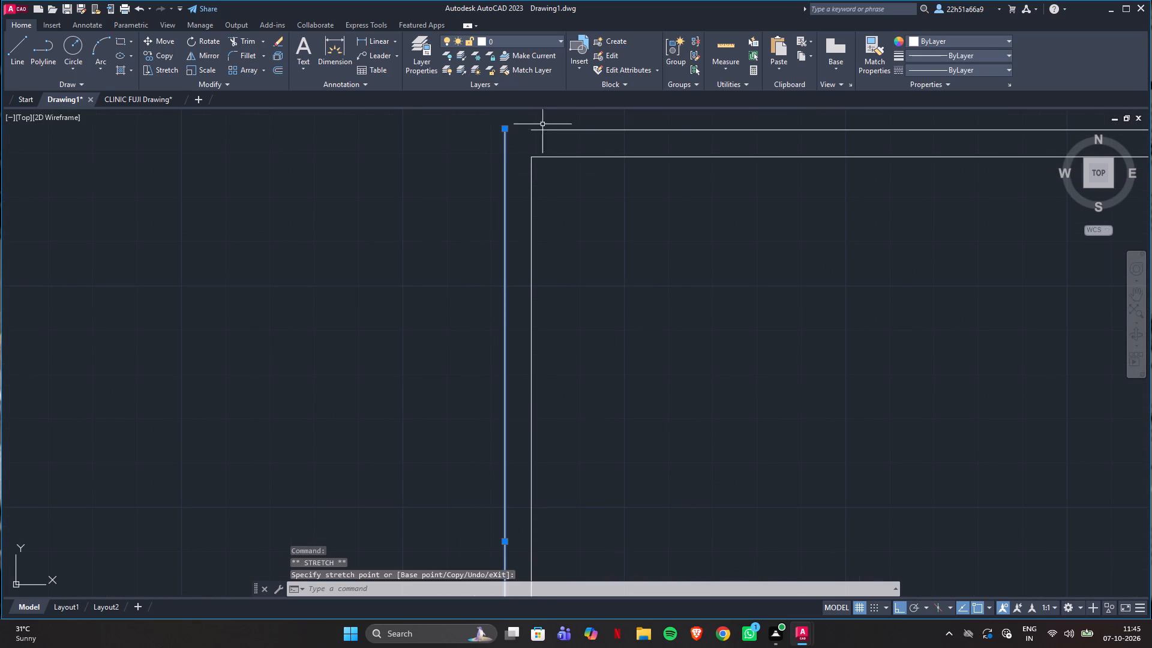
{"action": "left_click", "coordinate": [543, 131]}
{"action": "left_click", "coordinate": [532, 131]}
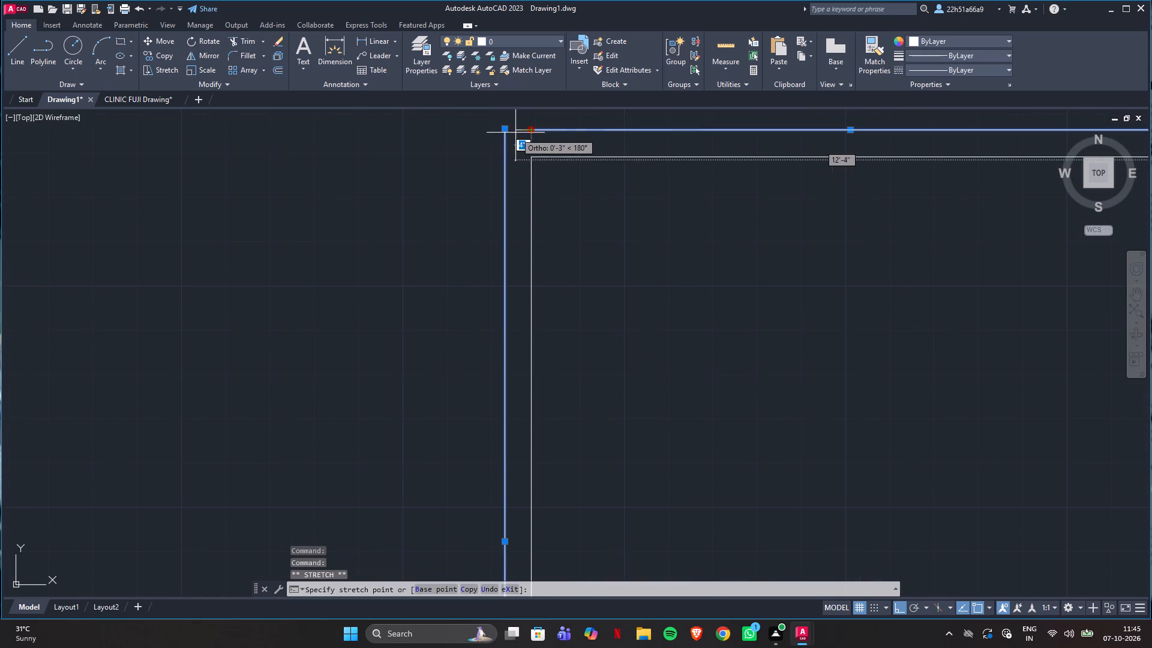
{"action": "left_click", "coordinate": [507, 133]}
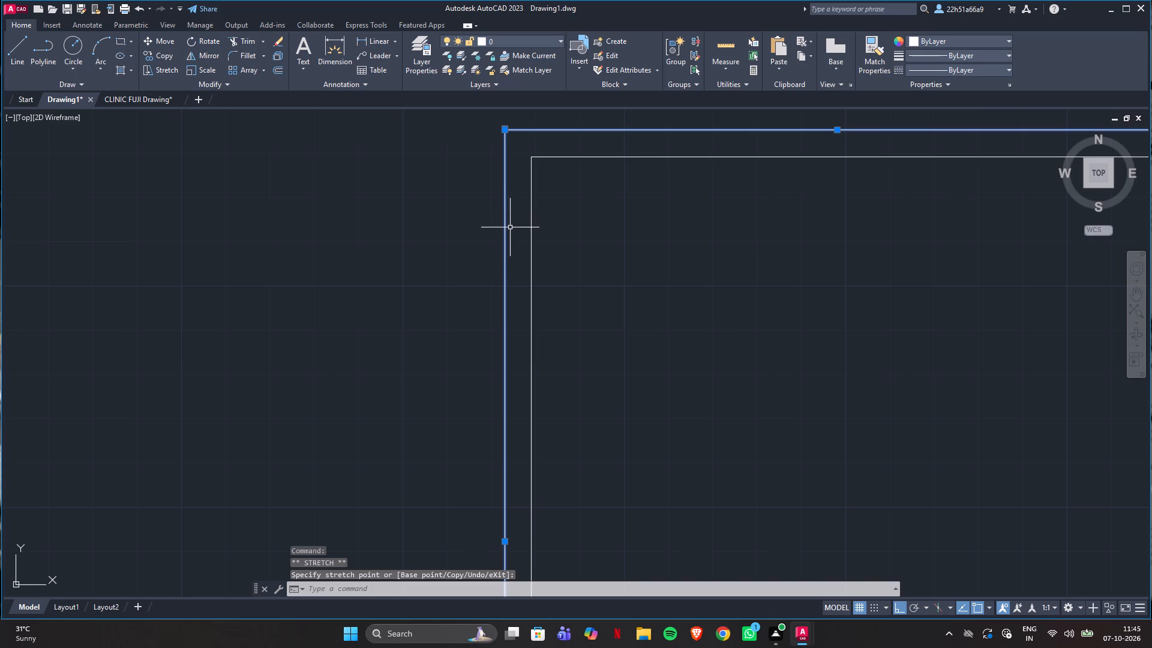
{"action": "key", "text": "Escape"}
Trim the vertical outer wall line's overshoot at the consult room's upper-left corner.
{"action": "scroll", "coordinate": [417, 391], "scroll_direction": "down", "scroll_amount": 3}
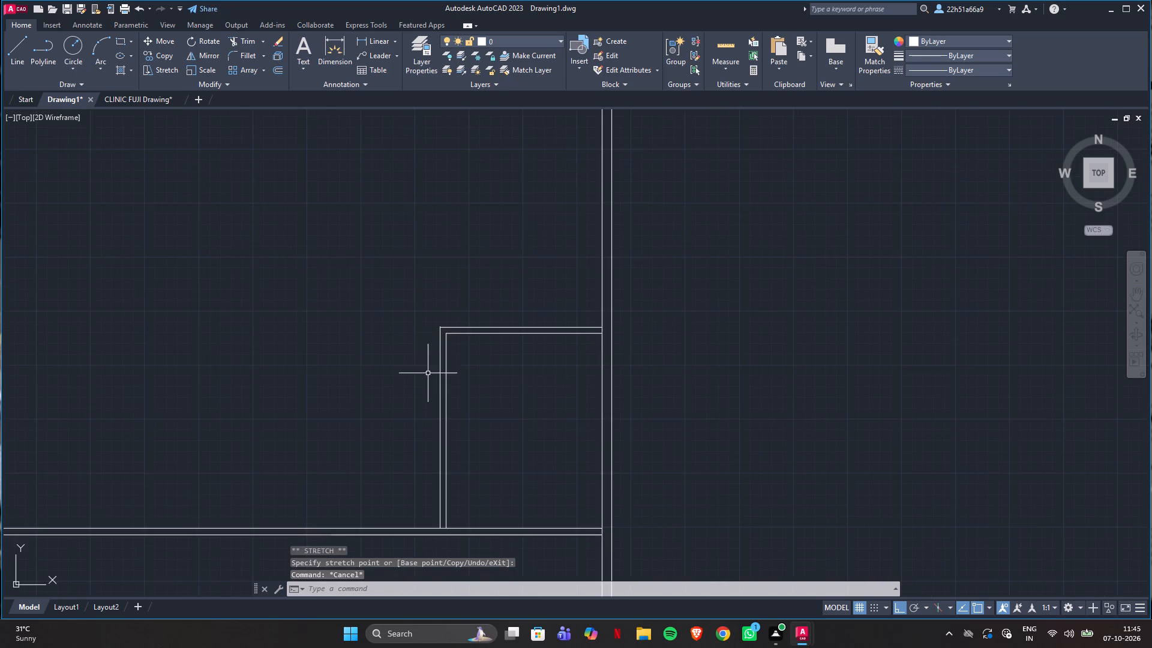
{"action": "scroll", "coordinate": [449, 331], "scroll_direction": "up", "scroll_amount": 7}
{"action": "scroll", "coordinate": [374, 334], "scroll_direction": "up", "scroll_amount": 2}
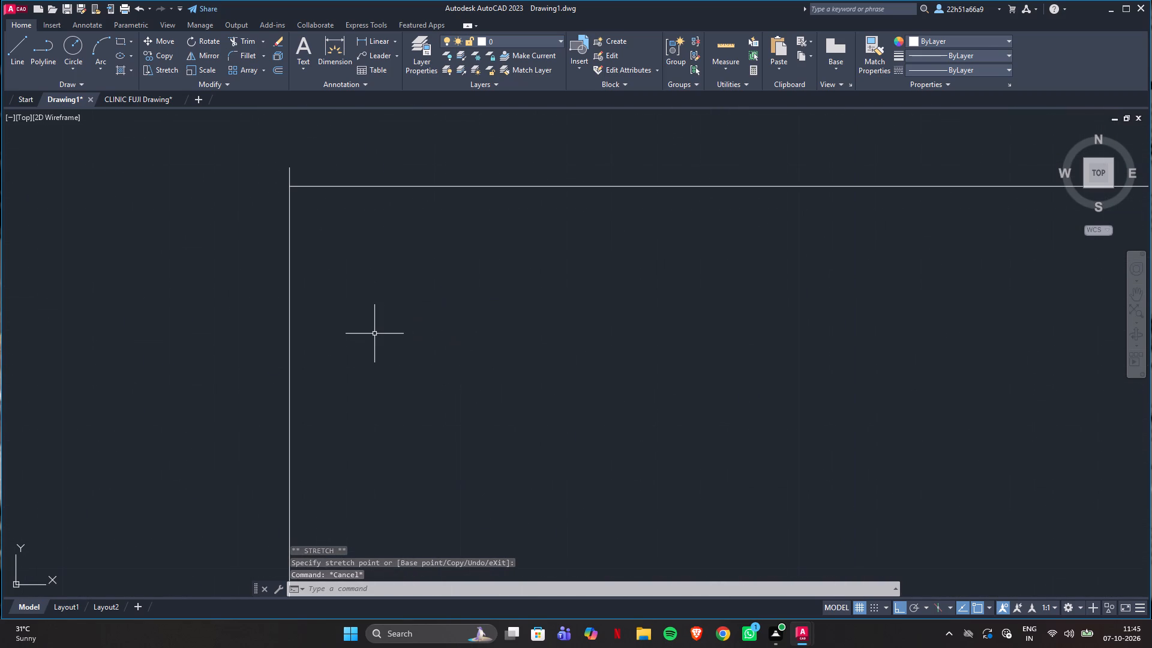
{"action": "type", "text": "tr"}
{"action": "key", "text": "Return"}
{"action": "left_click", "coordinate": [289, 171]}
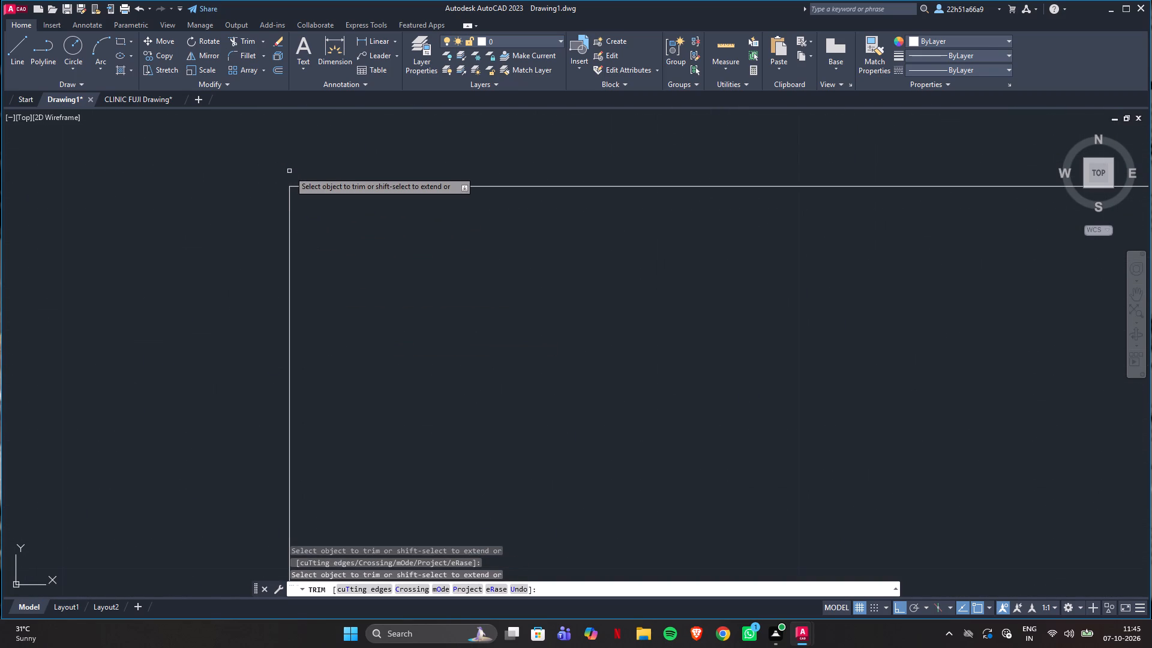
{"action": "key", "text": "Escape"}
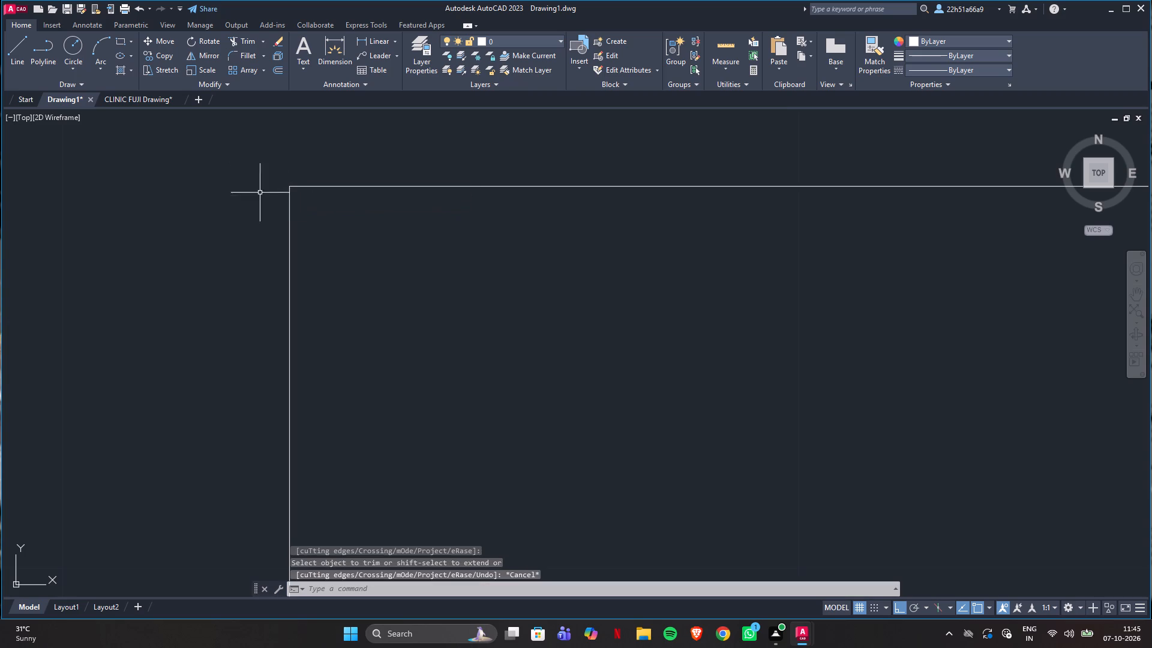
Copy the reception's walls, counter, chairs and label from CLINIC FUJI Drawing and paste them outside the plan's right wall in Drawing1.
{"action": "scroll", "coordinate": [166, 232], "scroll_direction": "down", "scroll_amount": 6}
{"action": "scroll", "coordinate": [388, 349], "scroll_direction": "down", "scroll_amount": 2}
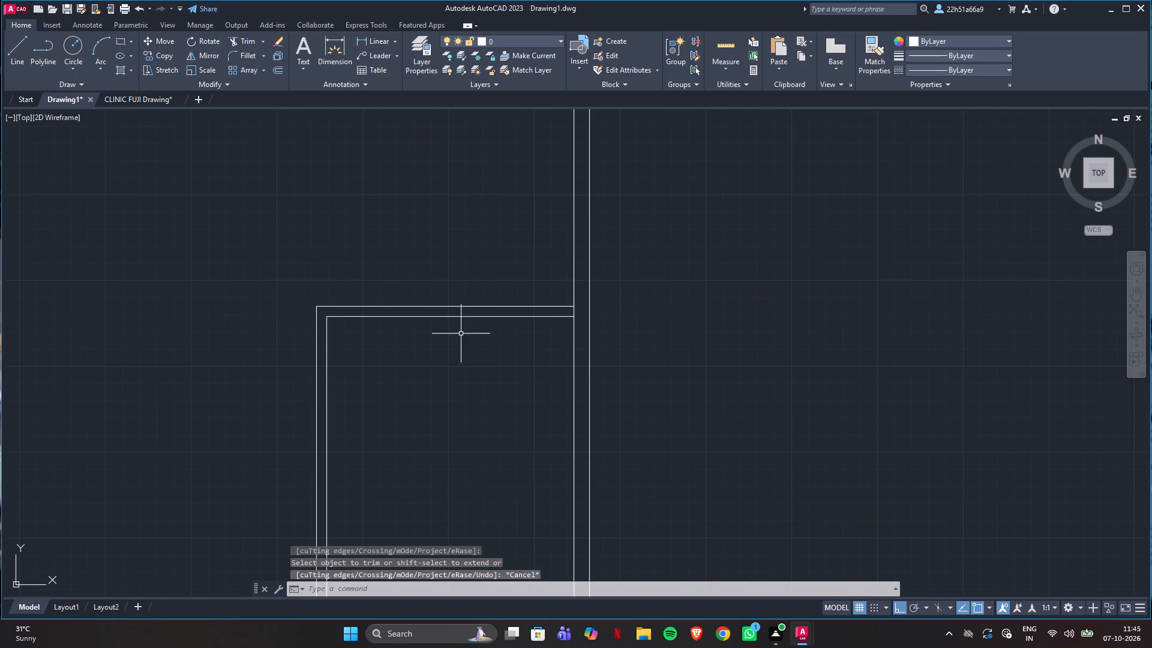
{"action": "scroll", "coordinate": [474, 341], "scroll_direction": "down", "scroll_amount": 2}
{"action": "left_click", "coordinate": [121, 98]}
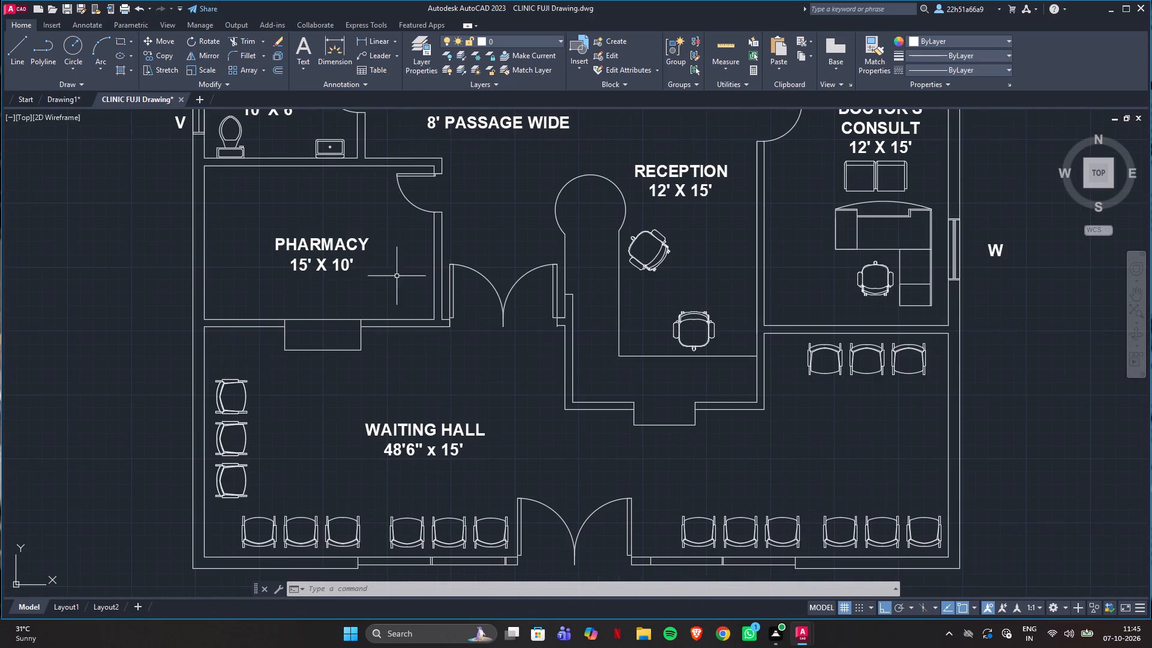
{"action": "left_click", "coordinate": [521, 179]}
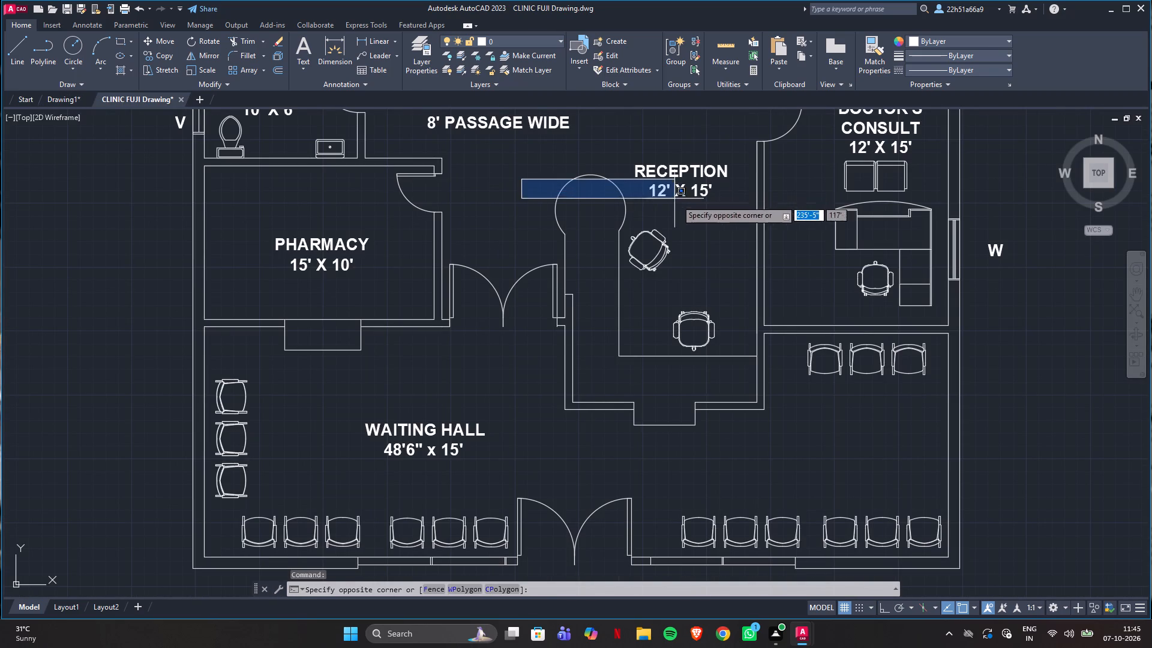
{"action": "left_click", "coordinate": [671, 205]}
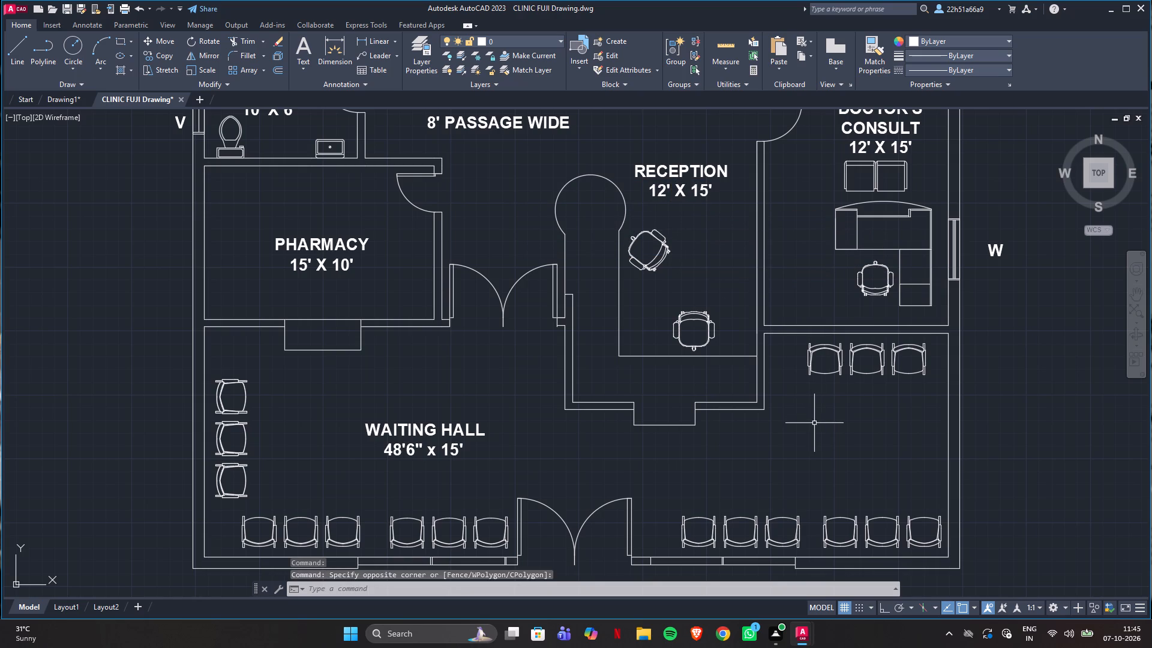
{"action": "left_click", "coordinate": [814, 423]}
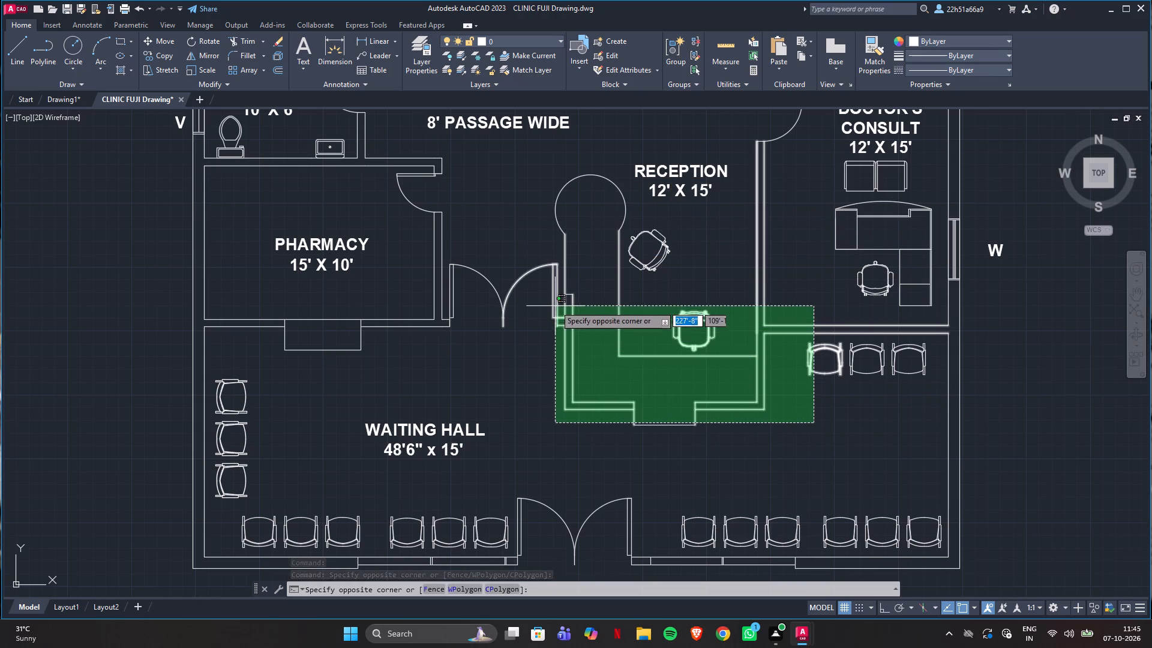
{"action": "left_click", "coordinate": [565, 193]}
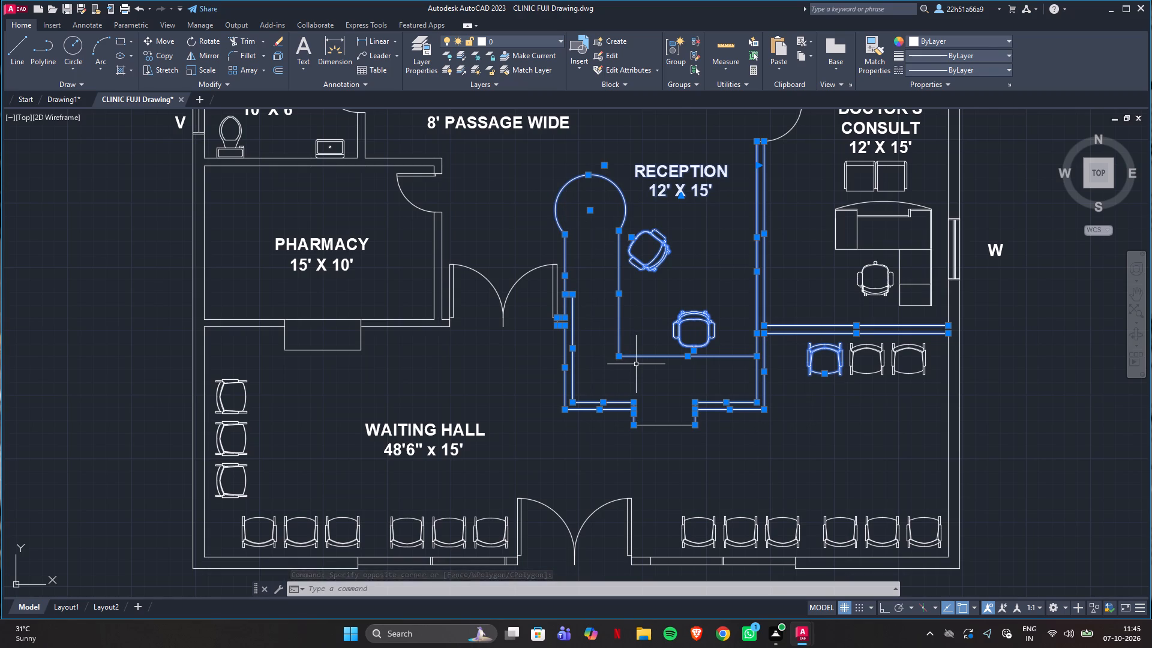
{"action": "key", "text": "ctrl+c"}
{"action": "left_click", "coordinate": [62, 100]}
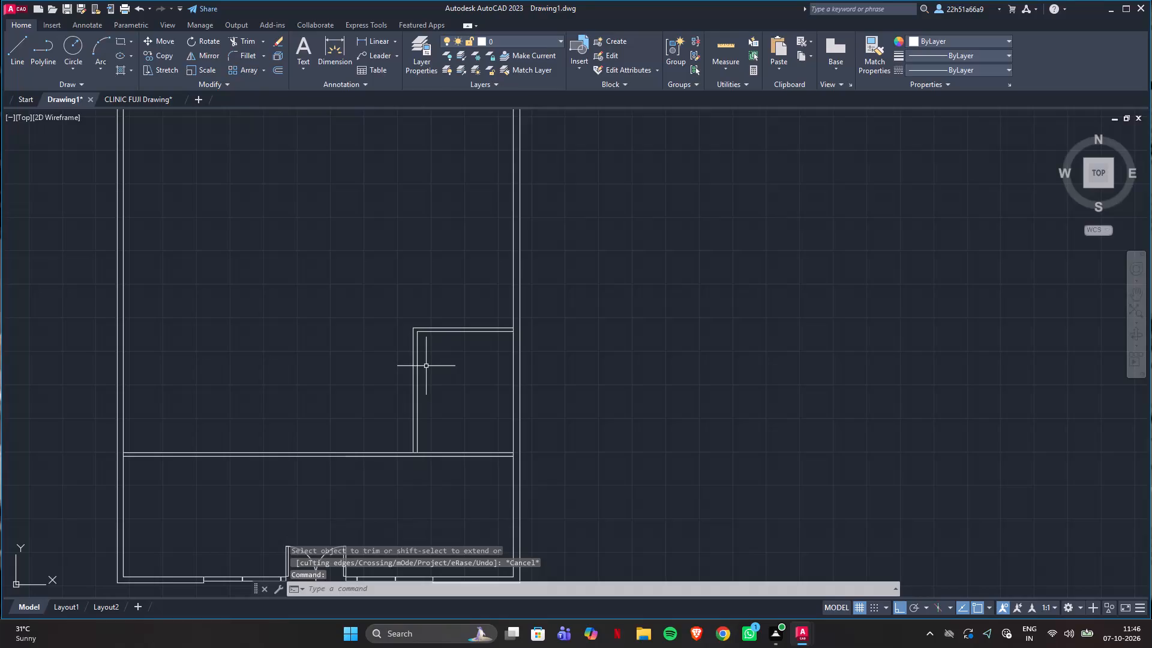
{"action": "key", "text": "ctrl+v"}
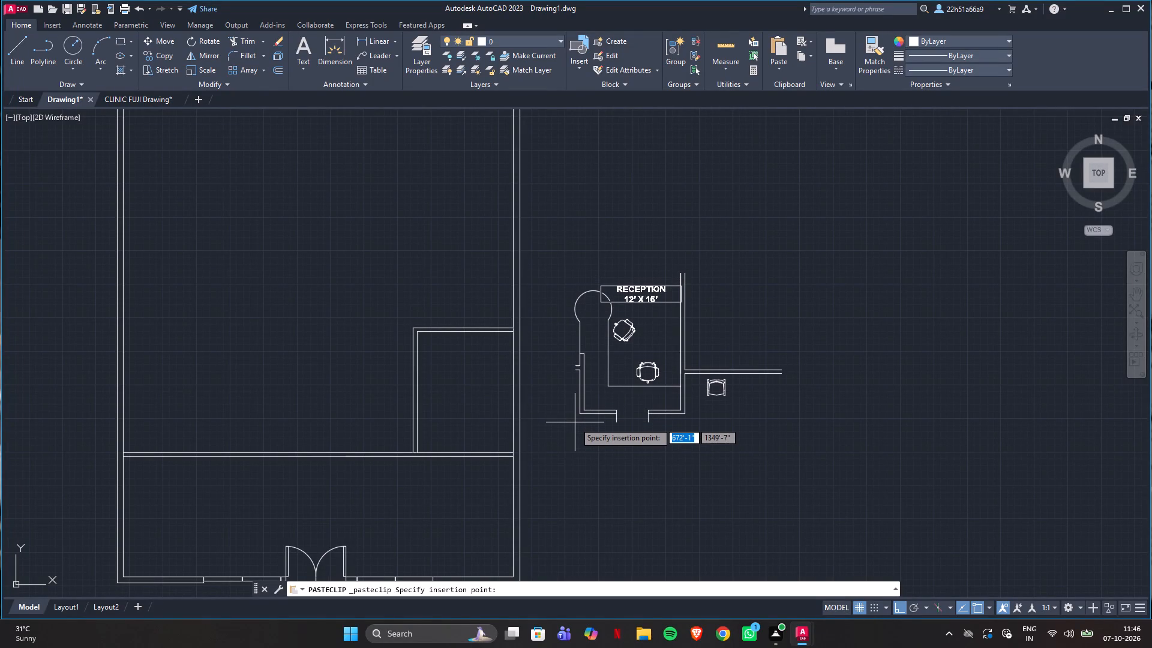
{"action": "left_click", "coordinate": [575, 422]}
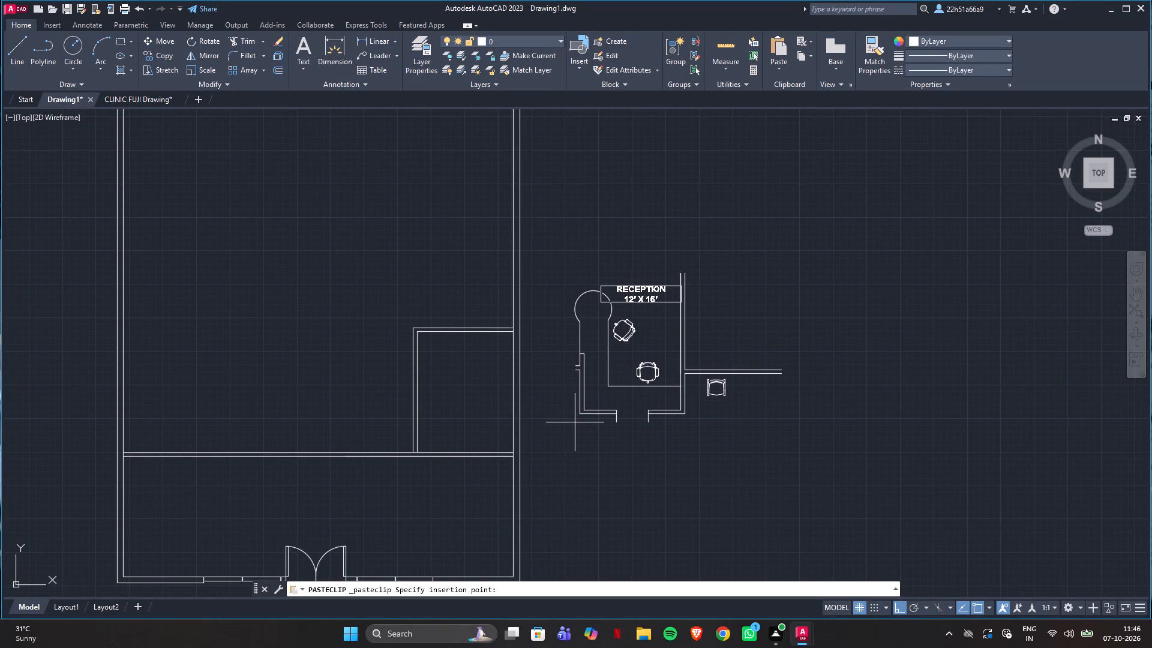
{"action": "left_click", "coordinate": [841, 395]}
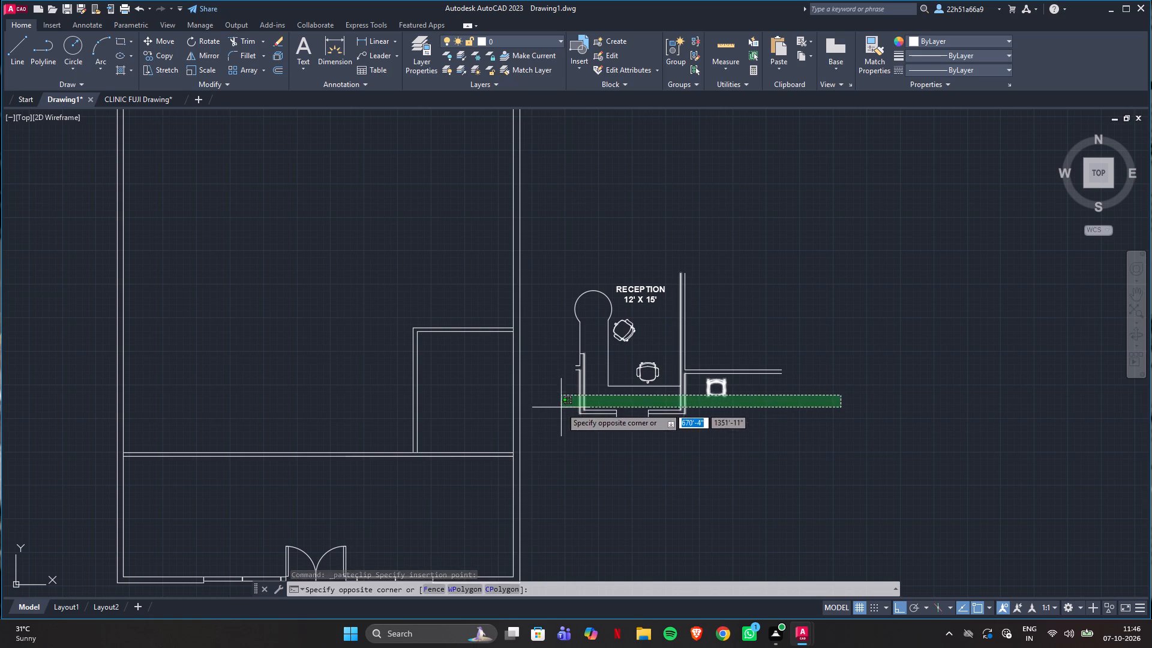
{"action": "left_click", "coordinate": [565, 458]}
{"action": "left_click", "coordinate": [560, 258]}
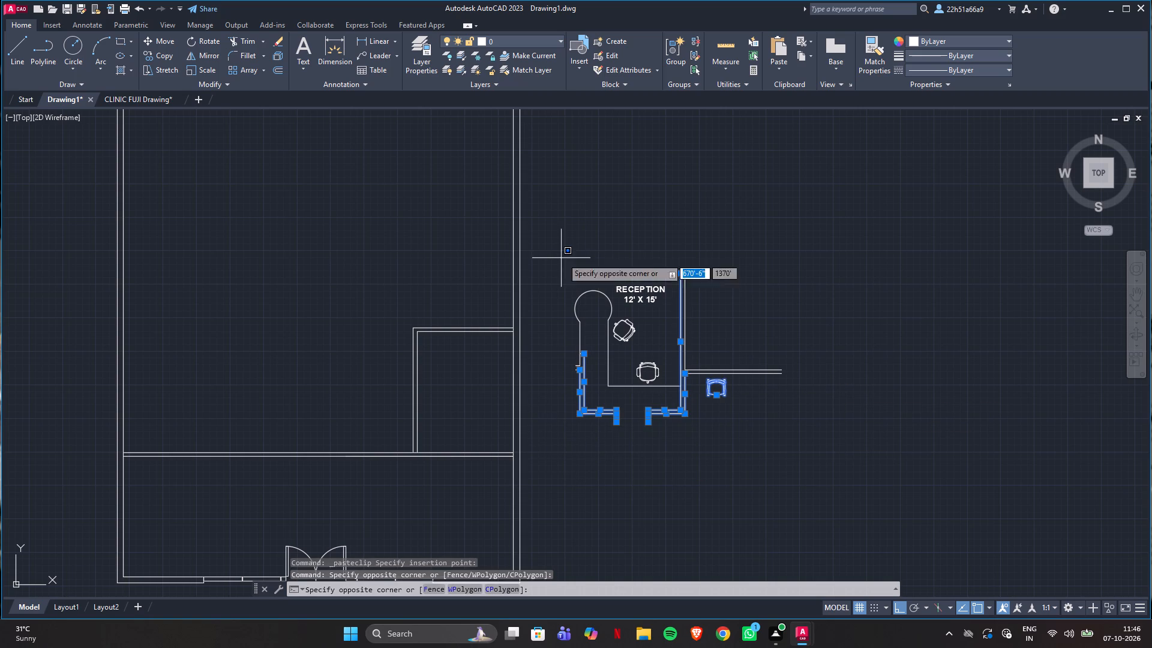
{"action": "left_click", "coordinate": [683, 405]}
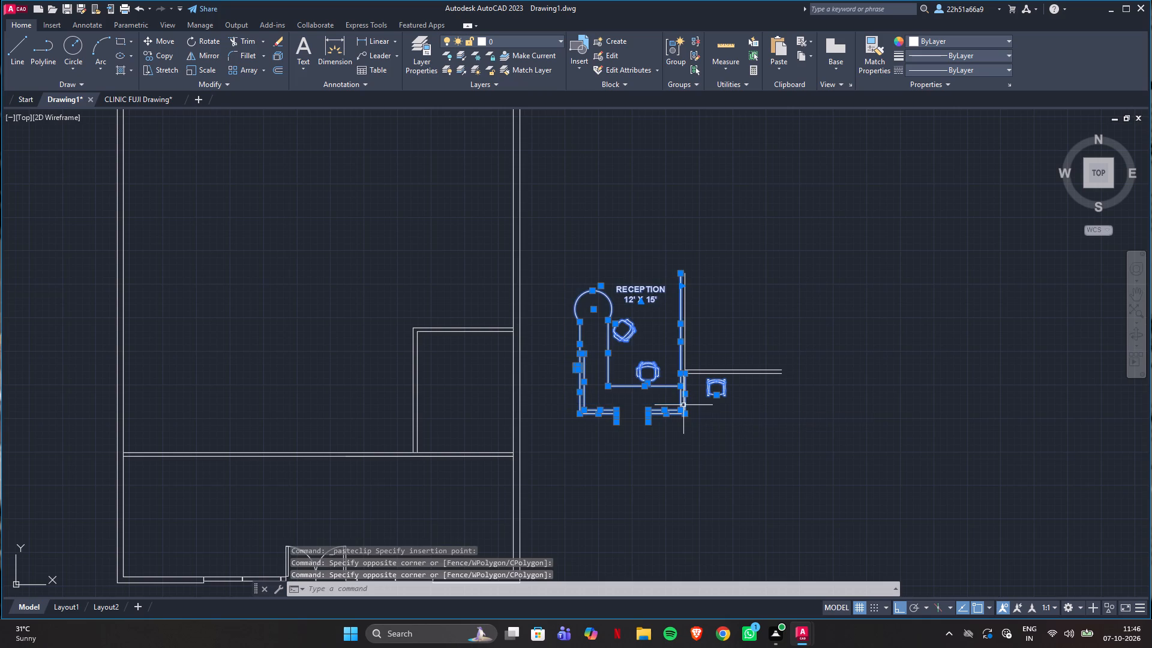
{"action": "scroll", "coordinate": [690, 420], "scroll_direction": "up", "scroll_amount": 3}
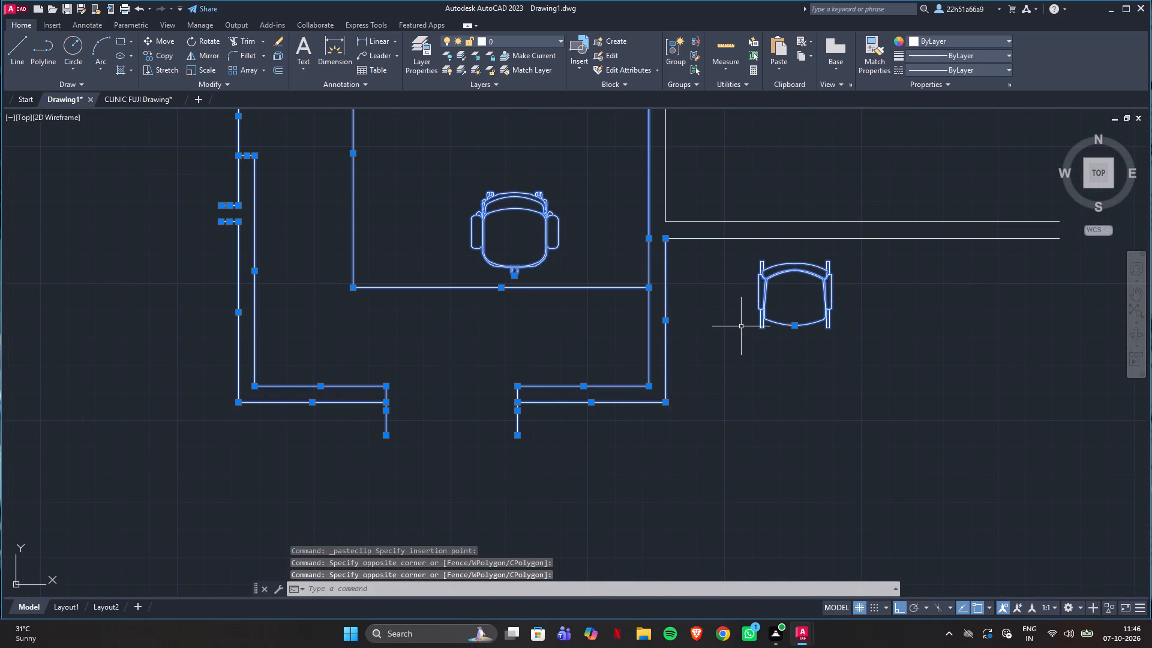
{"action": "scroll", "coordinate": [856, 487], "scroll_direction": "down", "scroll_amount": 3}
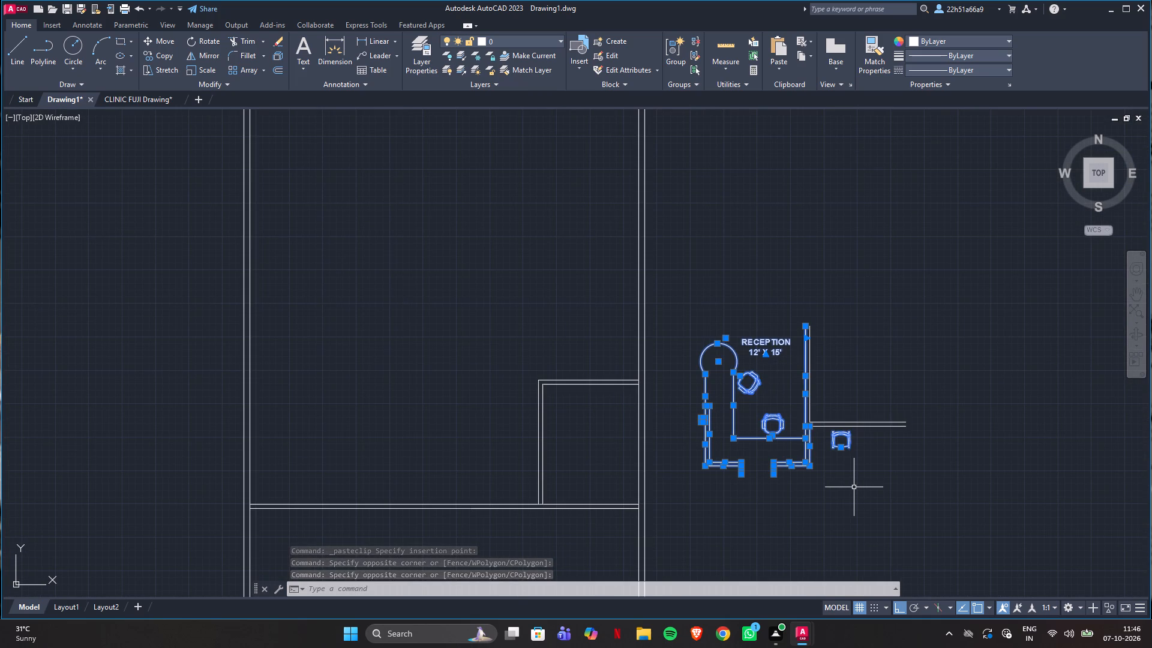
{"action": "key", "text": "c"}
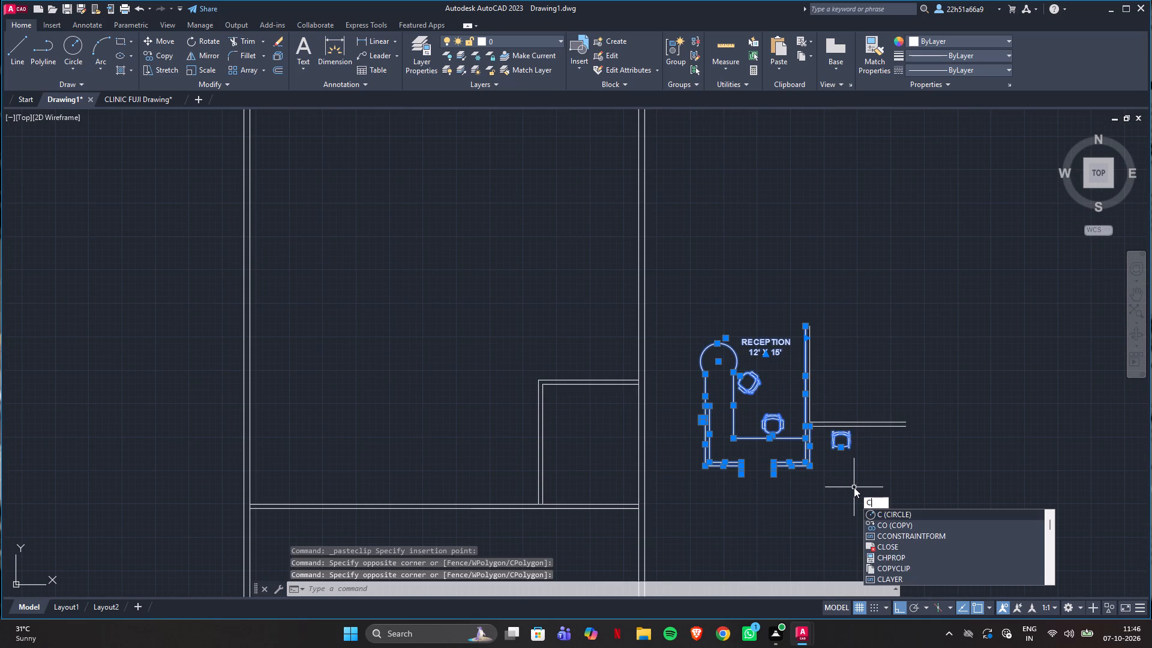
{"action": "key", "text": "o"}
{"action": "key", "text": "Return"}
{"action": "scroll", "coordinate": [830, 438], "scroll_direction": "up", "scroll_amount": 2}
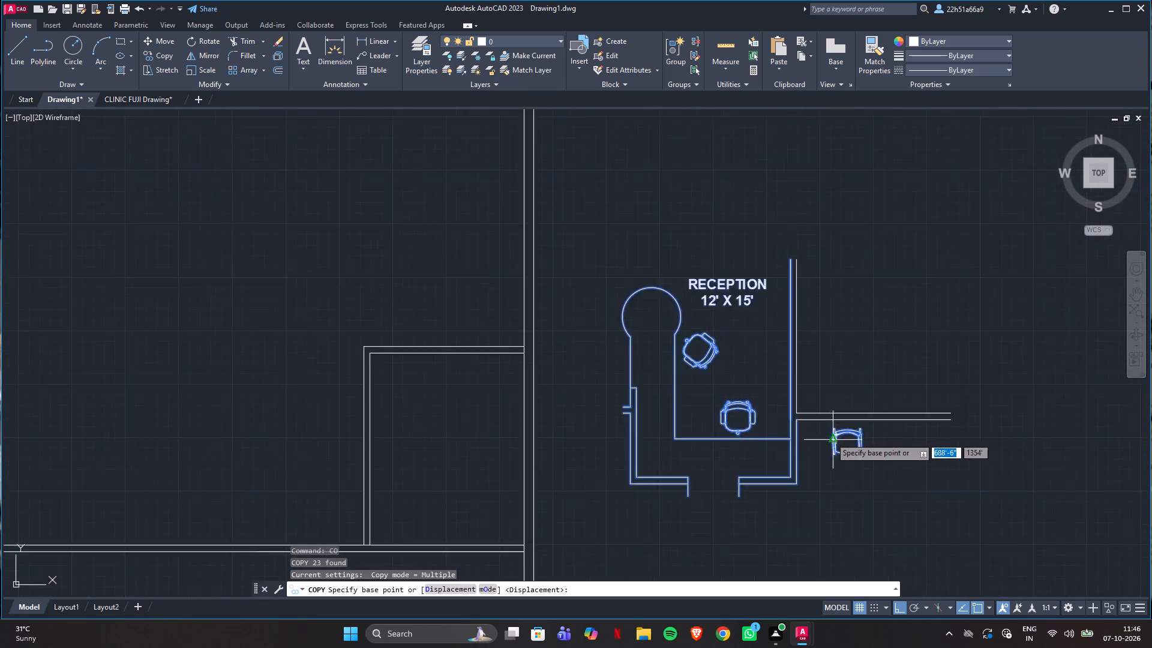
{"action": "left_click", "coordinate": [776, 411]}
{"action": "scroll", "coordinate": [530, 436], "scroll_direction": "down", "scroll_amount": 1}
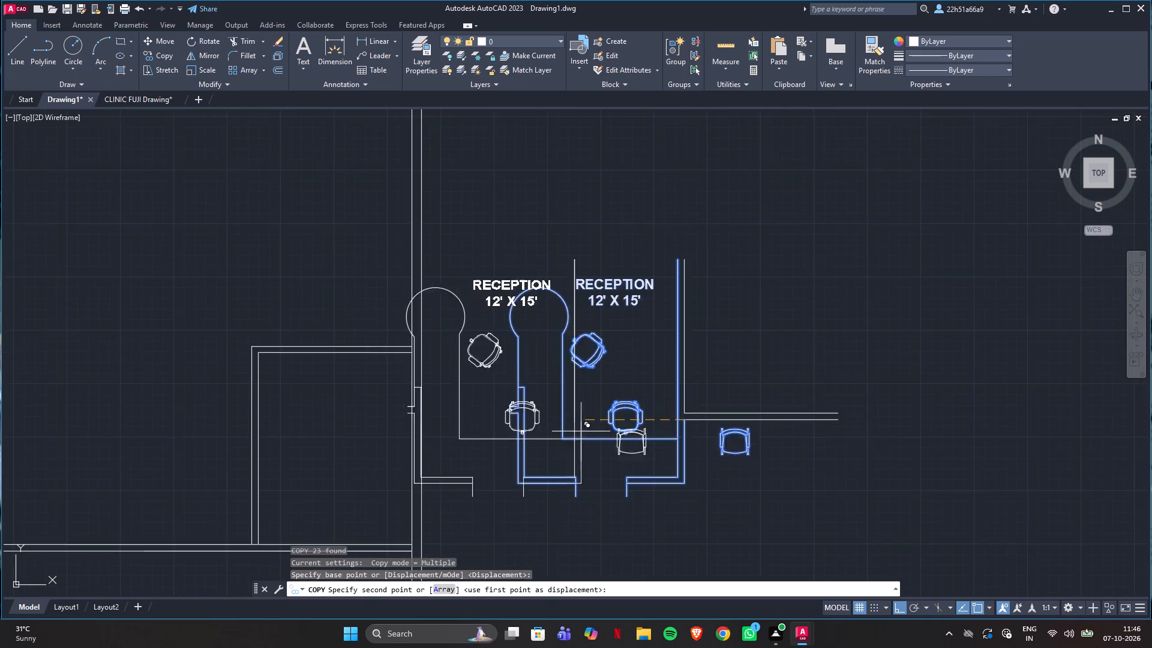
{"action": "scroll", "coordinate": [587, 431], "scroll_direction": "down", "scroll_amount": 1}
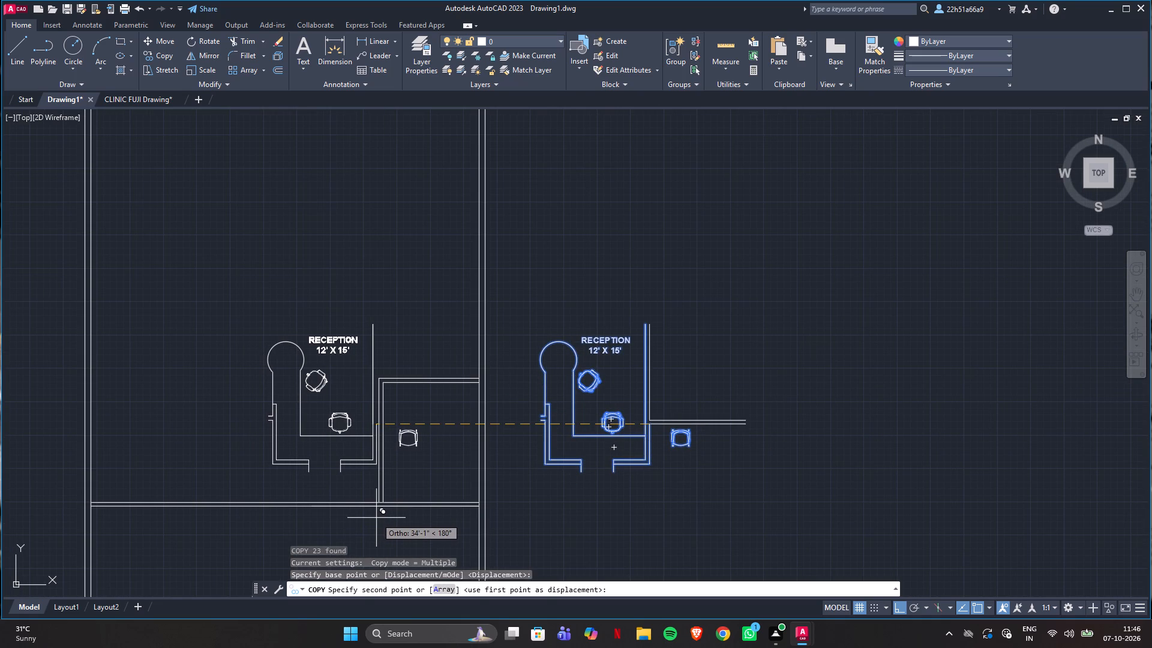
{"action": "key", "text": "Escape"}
Copy the pasted reception into the plan, aligning its right wall's junction with the consult room's lower-left inner corner.
{"action": "left_click", "coordinate": [538, 305]}
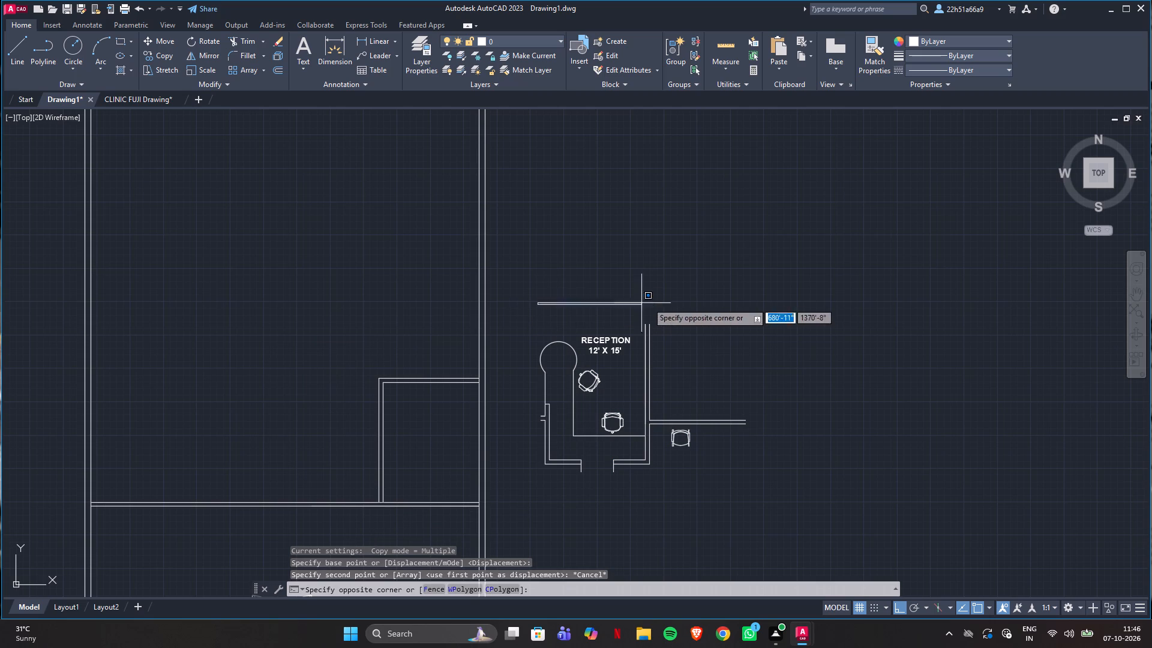
{"action": "left_click", "coordinate": [680, 502]}
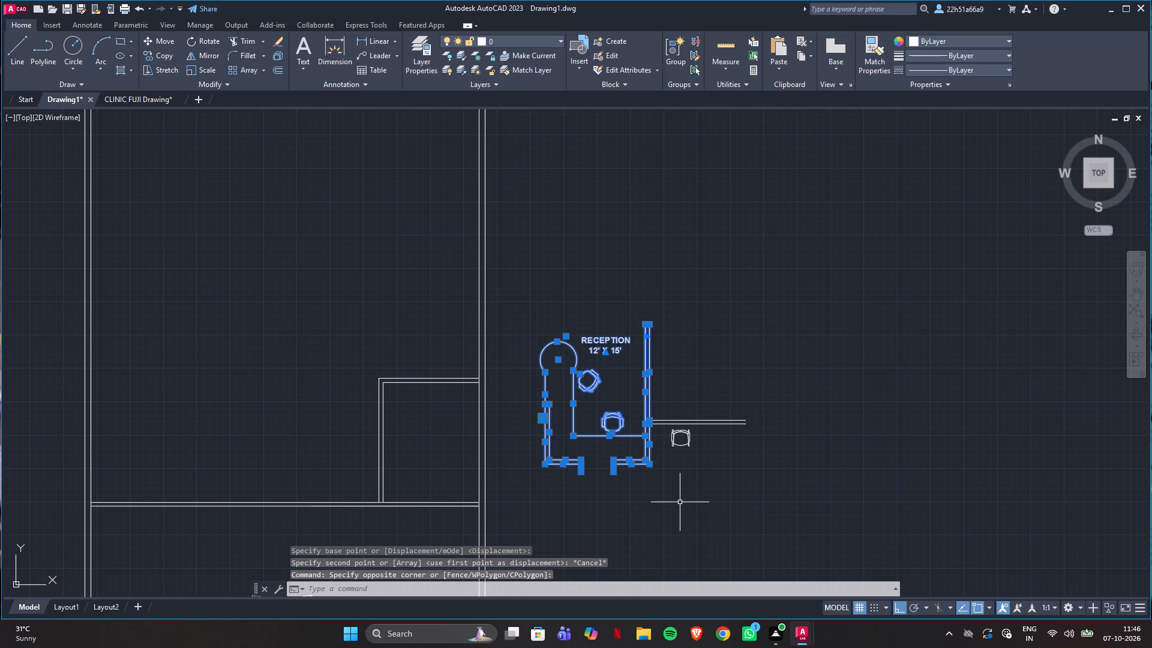
{"action": "key", "text": "c"}
{"action": "key", "text": "o"}
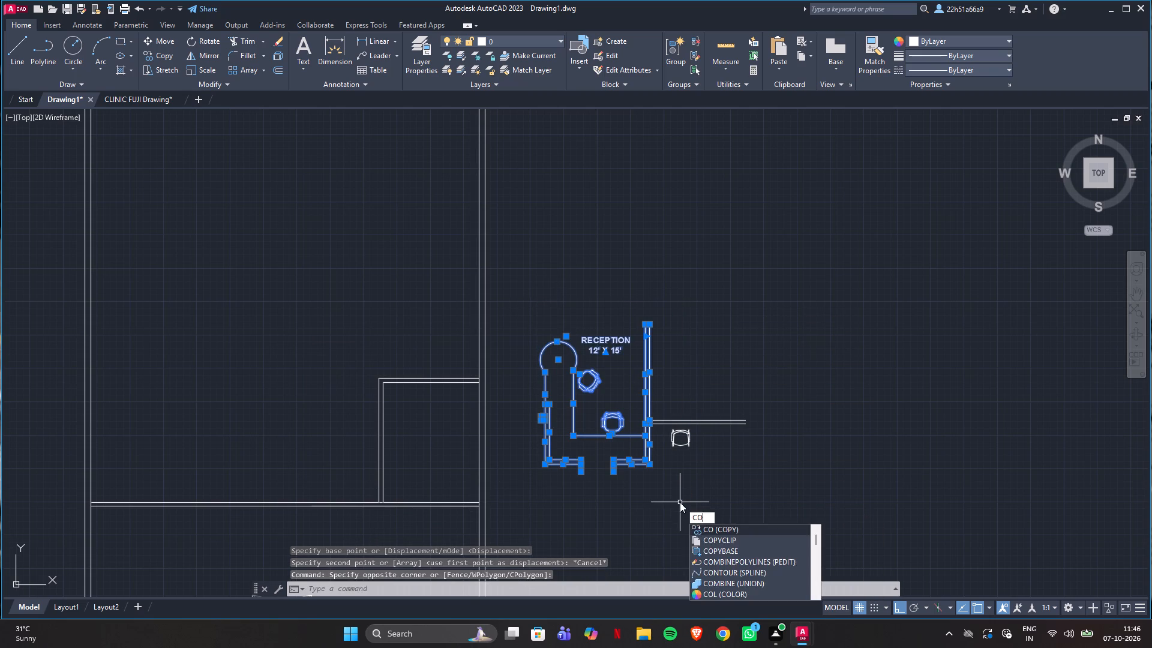
{"action": "key", "text": "Return"}
{"action": "scroll", "coordinate": [658, 414], "scroll_direction": "up", "scroll_amount": 2}
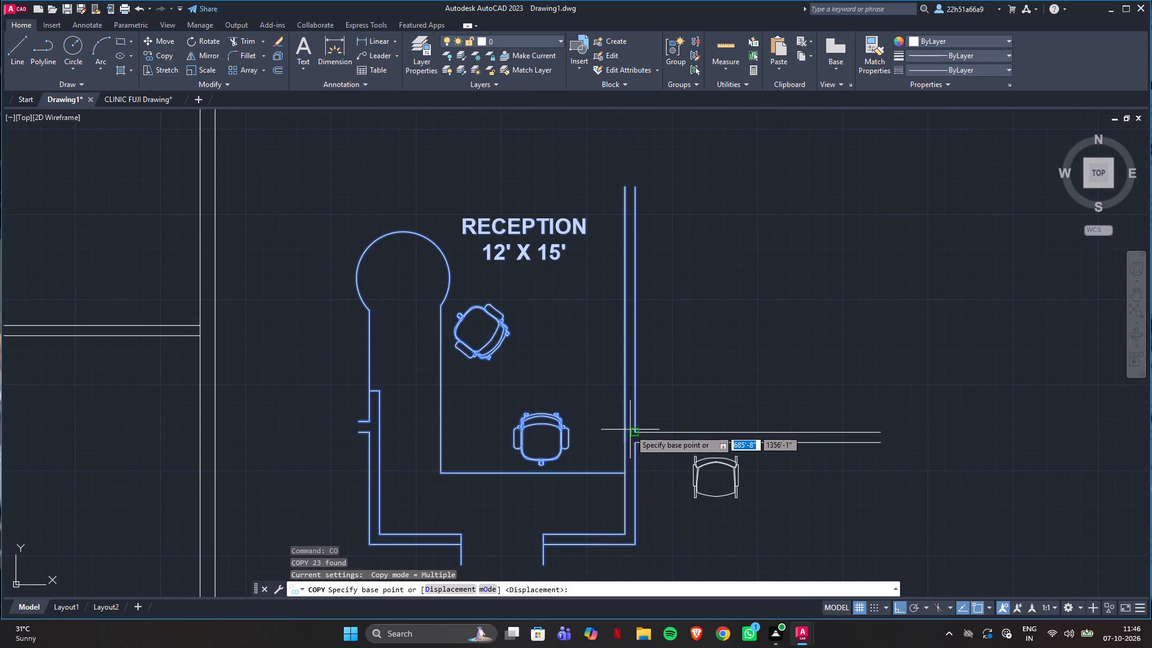
{"action": "left_click", "coordinate": [637, 431]}
{"action": "scroll", "coordinate": [400, 410], "scroll_direction": "down", "scroll_amount": 2}
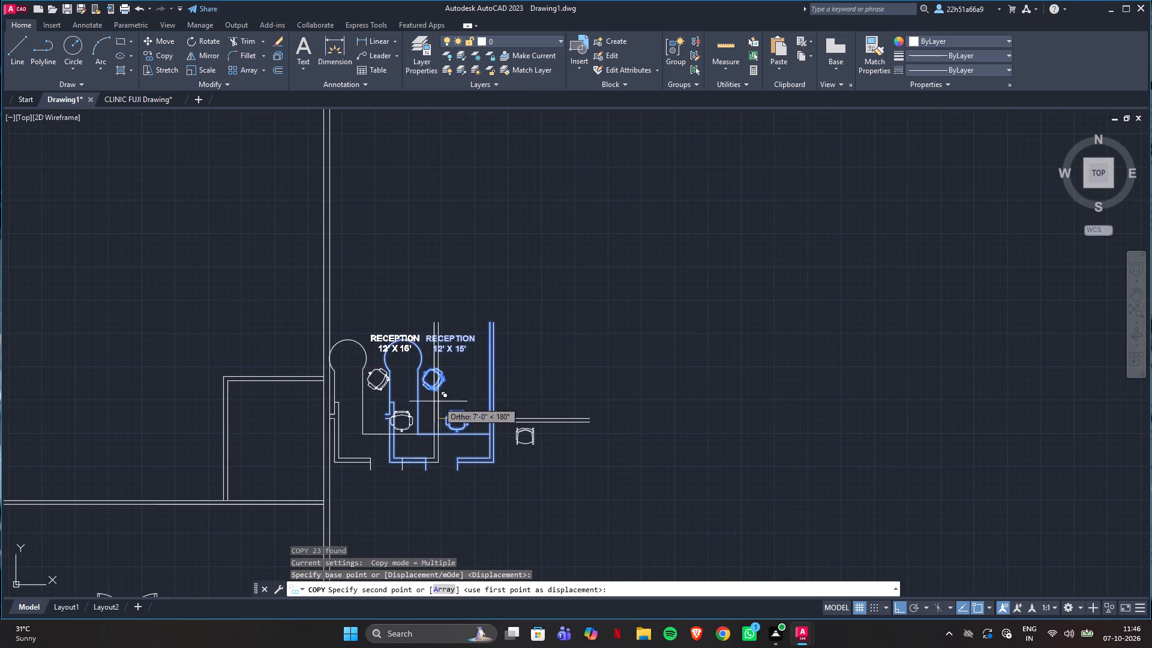
{"action": "scroll", "coordinate": [232, 494], "scroll_direction": "up", "scroll_amount": 3}
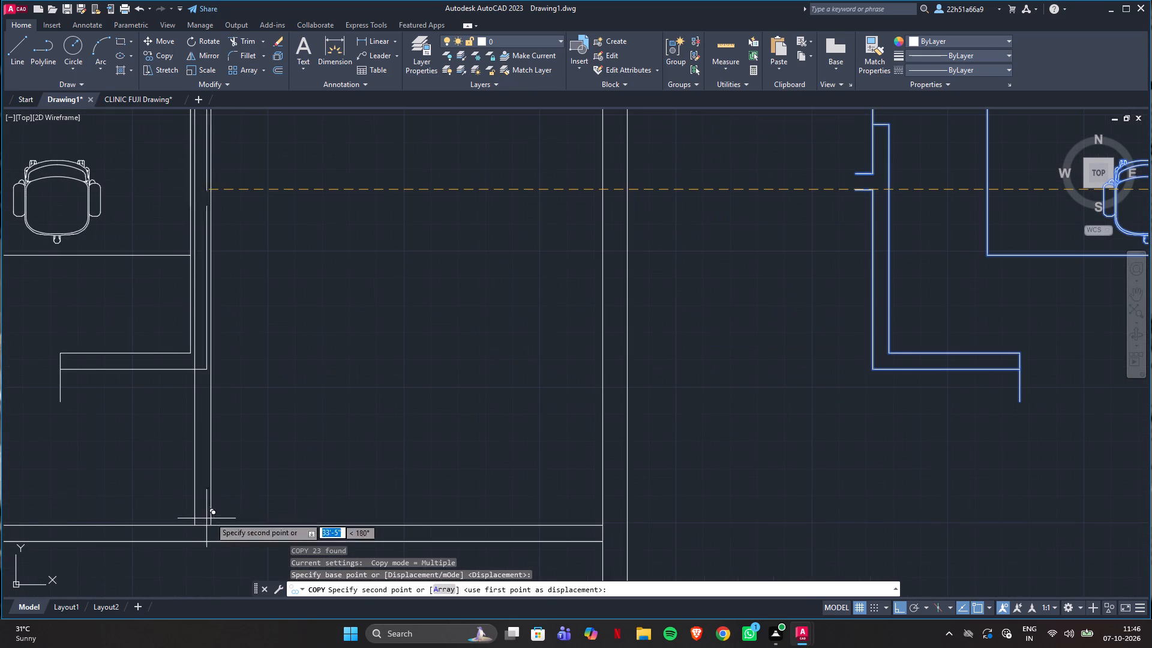
{"action": "left_click", "coordinate": [210, 523]}
{"action": "scroll", "coordinate": [388, 496], "scroll_direction": "down", "scroll_amount": 1}
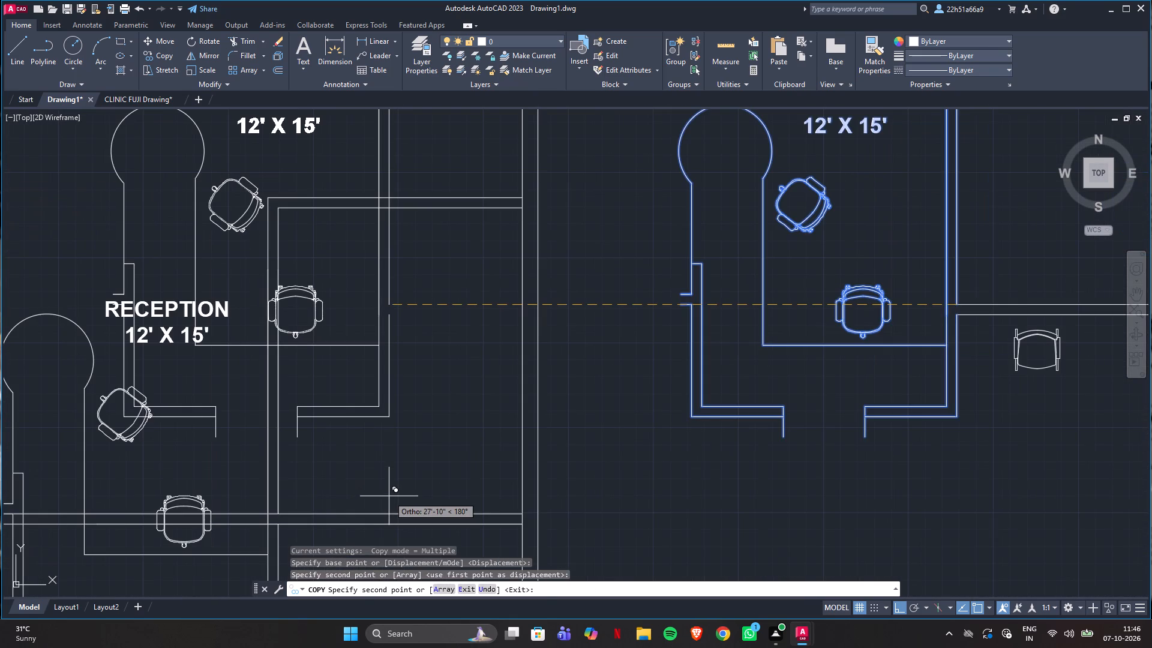
{"action": "key", "text": "Escape"}
Compare the reception placed in Drawing1 with CLINIC FUJI Drawing, examining where its walls and counter meet the waiting hall's partition wall.
{"action": "scroll", "coordinate": [559, 485], "scroll_direction": "down", "scroll_amount": 2}
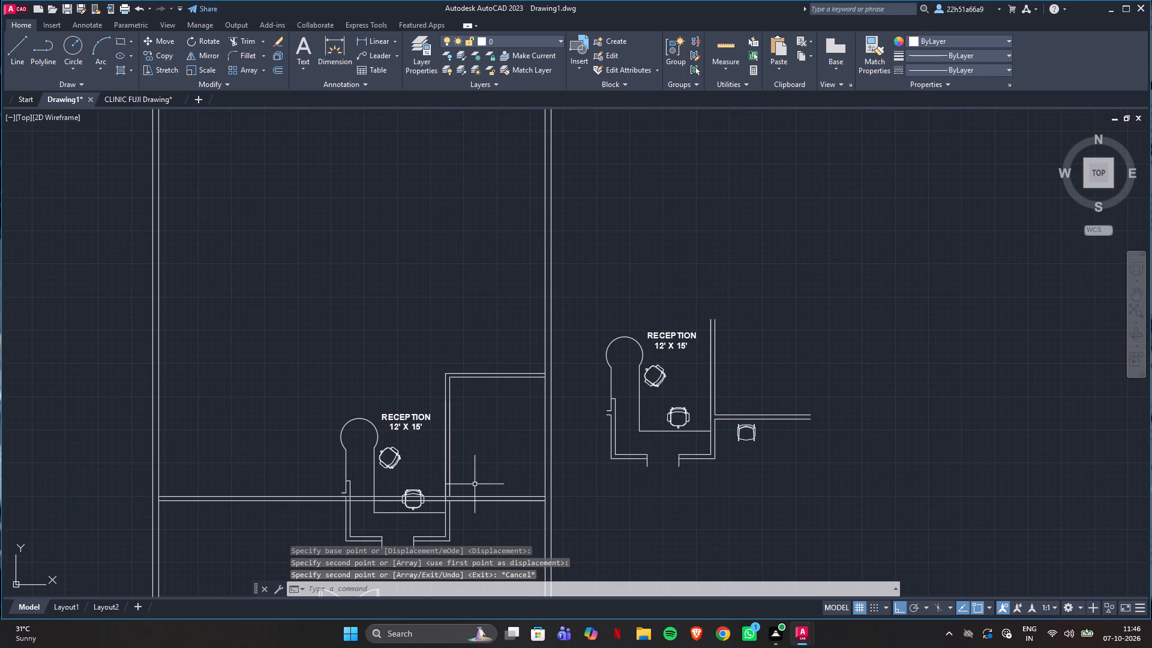
{"action": "scroll", "coordinate": [434, 407], "scroll_direction": "down", "scroll_amount": 1}
{"action": "scroll", "coordinate": [413, 483], "scroll_direction": "up", "scroll_amount": 2}
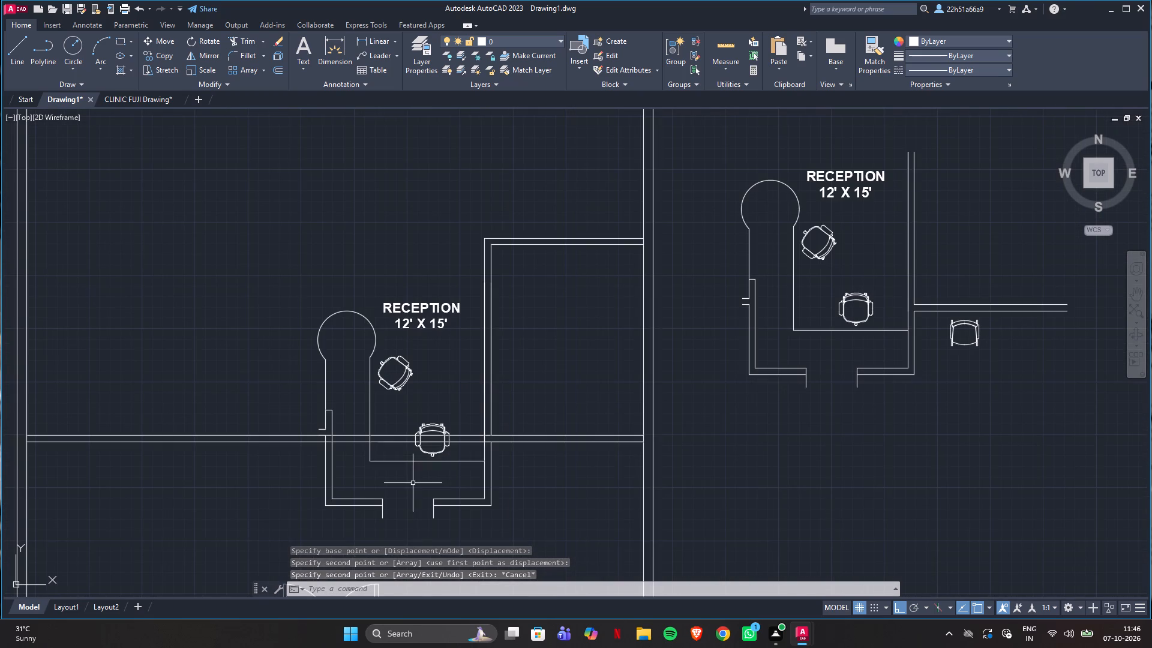
{"action": "scroll", "coordinate": [430, 466], "scroll_direction": "down", "scroll_amount": 1}
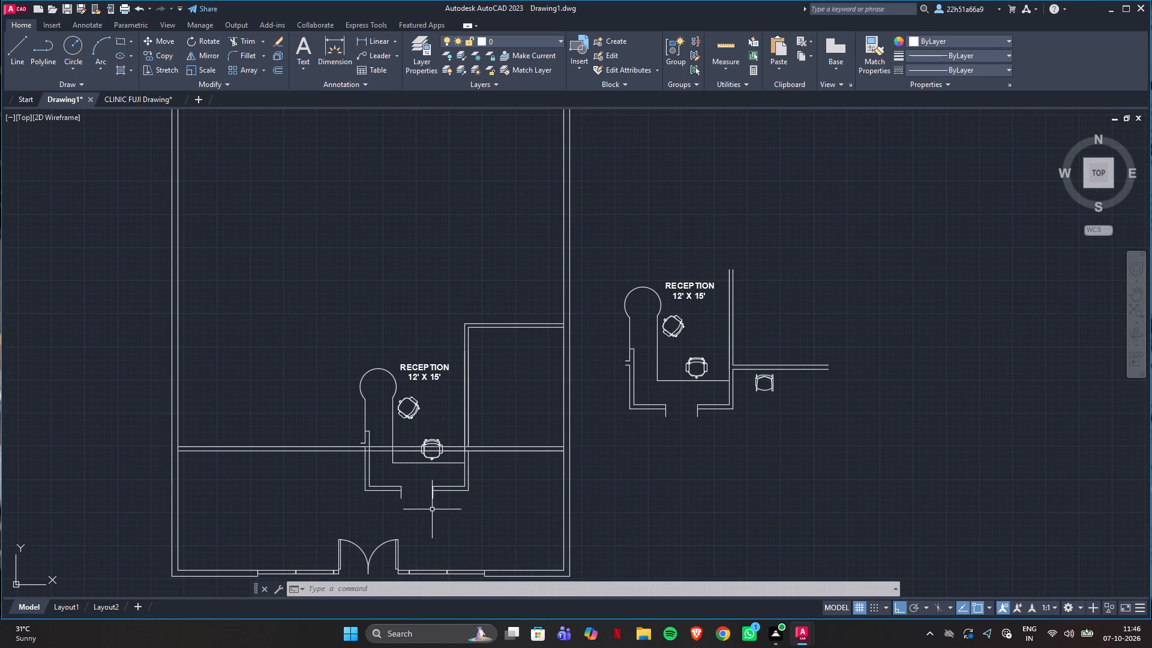
{"action": "key", "text": "alt+Tab"}
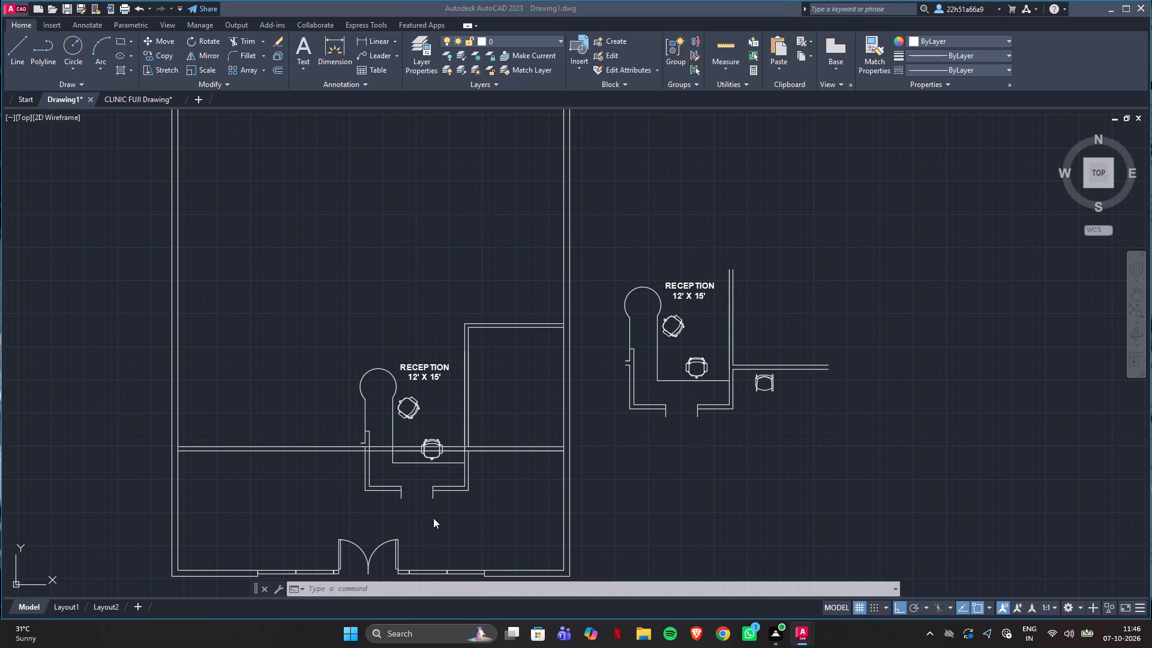
{"action": "left_click", "coordinate": [139, 100]}
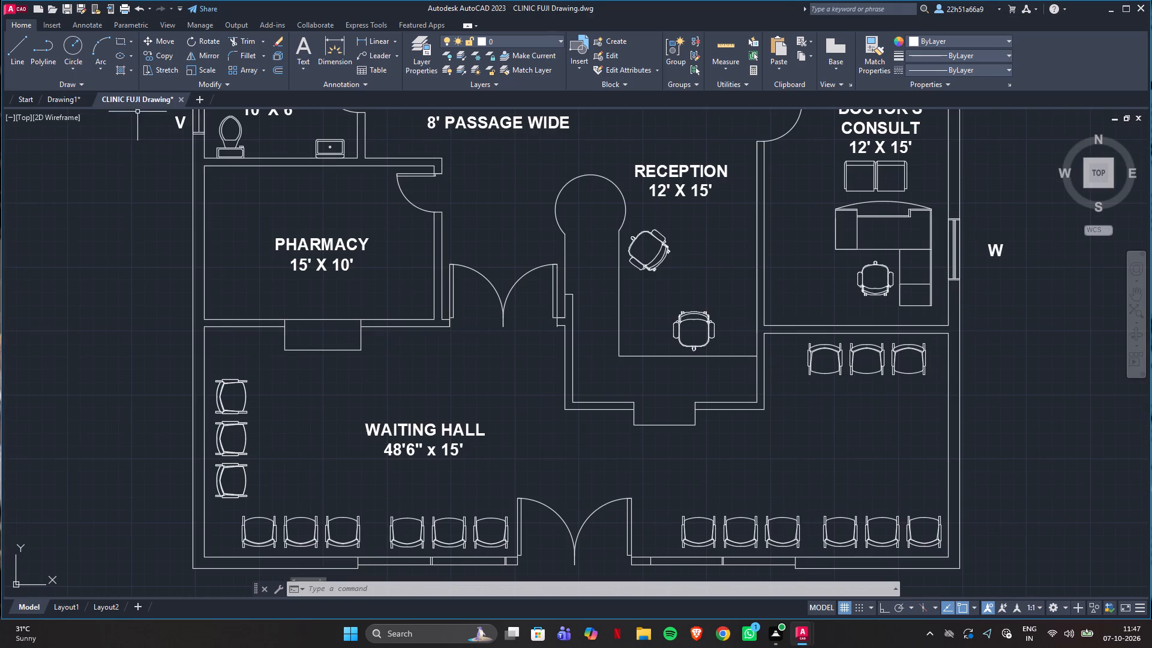
{"action": "left_click", "coordinate": [70, 99]}
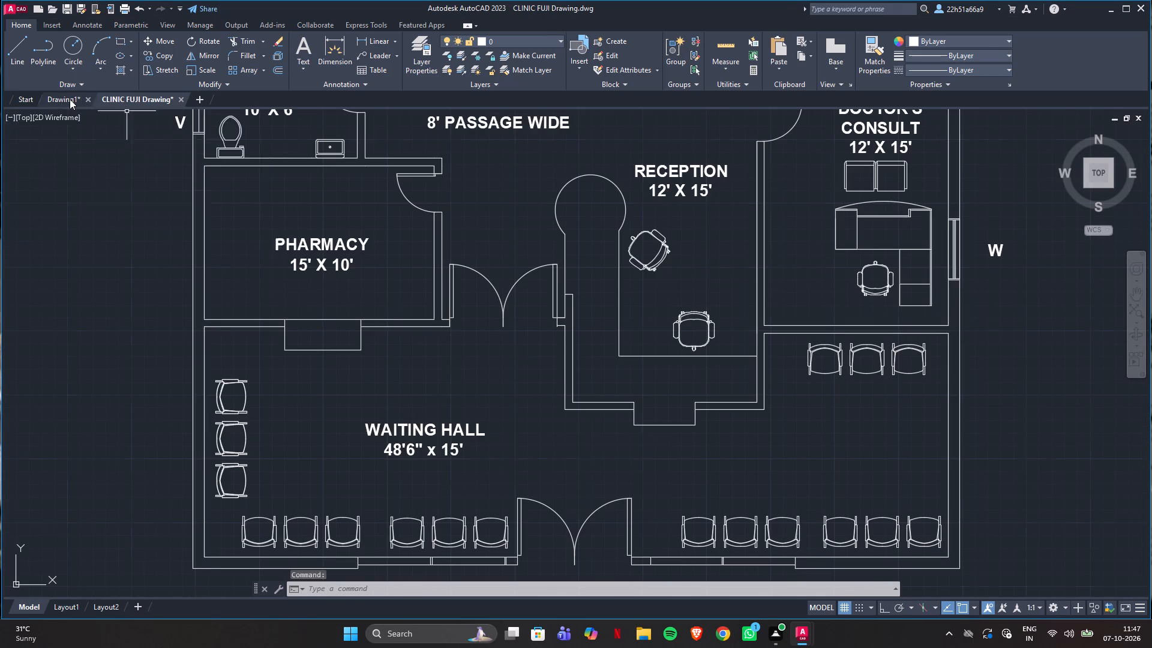
{"action": "scroll", "coordinate": [484, 480], "scroll_direction": "up", "scroll_amount": 3}
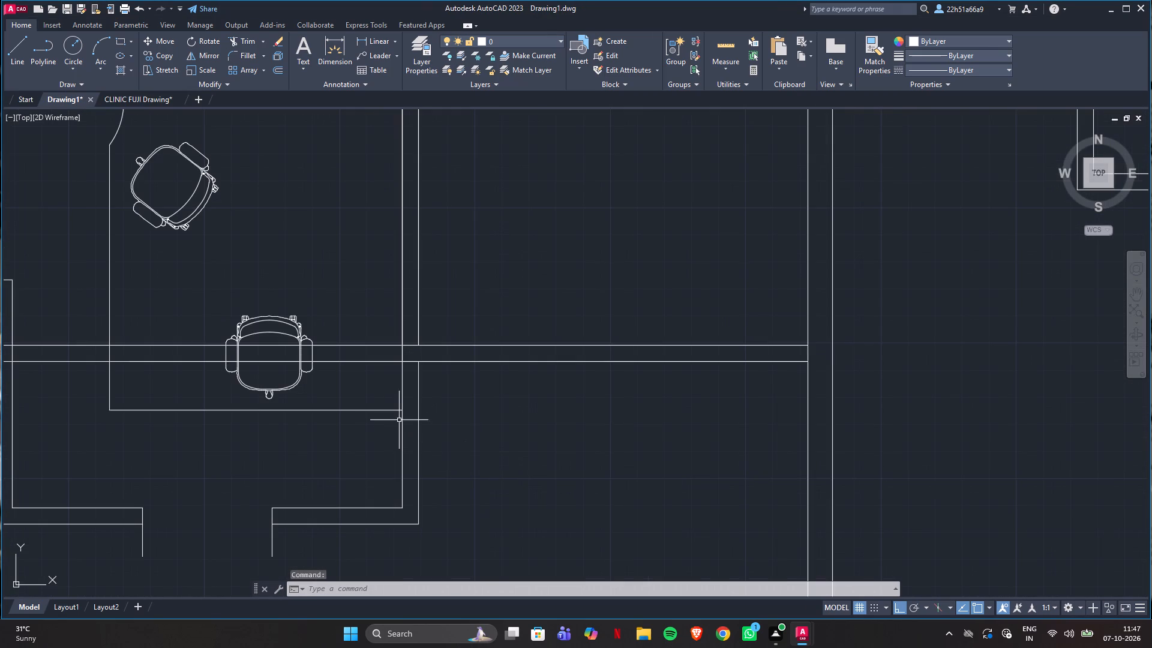
{"action": "scroll", "coordinate": [381, 380], "scroll_direction": "down", "scroll_amount": 2}
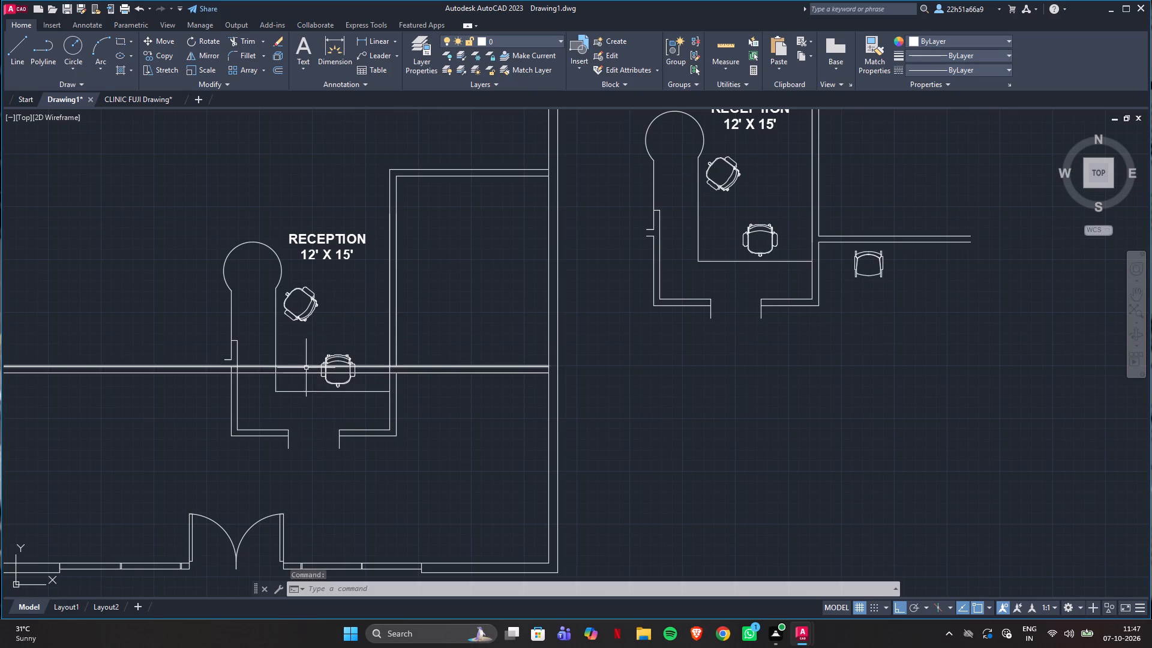
{"action": "scroll", "coordinate": [254, 370], "scroll_direction": "up", "scroll_amount": 2}
{"action": "scroll", "coordinate": [199, 404], "scroll_direction": "down", "scroll_amount": 1}
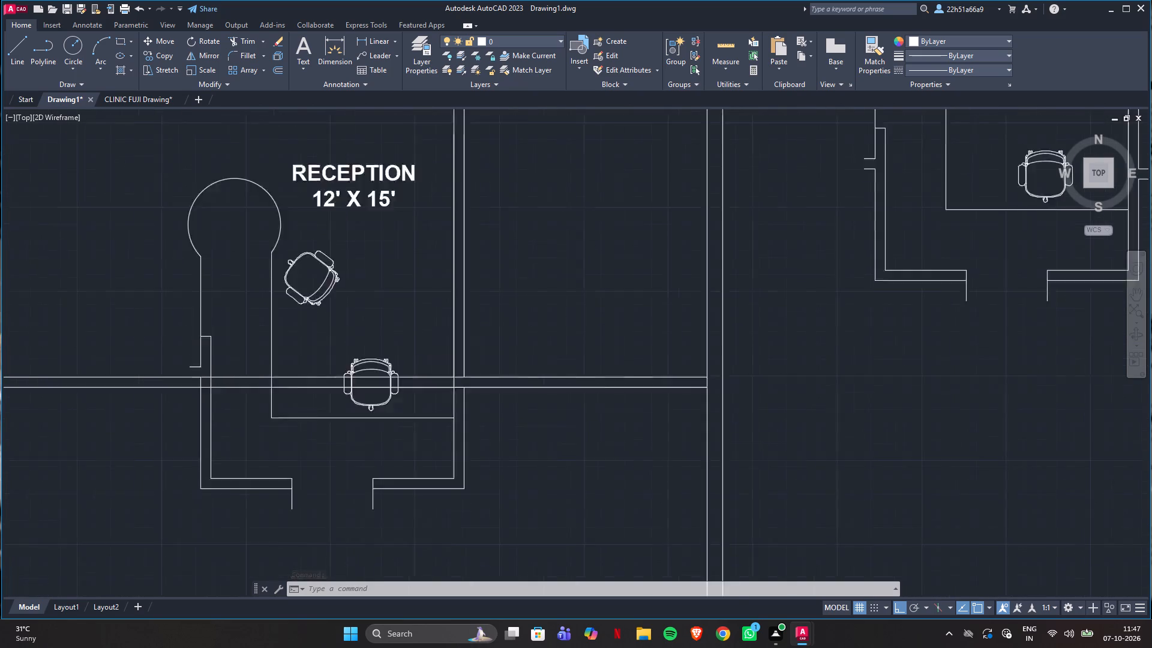
{"action": "scroll", "coordinate": [199, 404], "scroll_direction": "down", "scroll_amount": 2}
{"action": "left_click", "coordinate": [133, 99]}
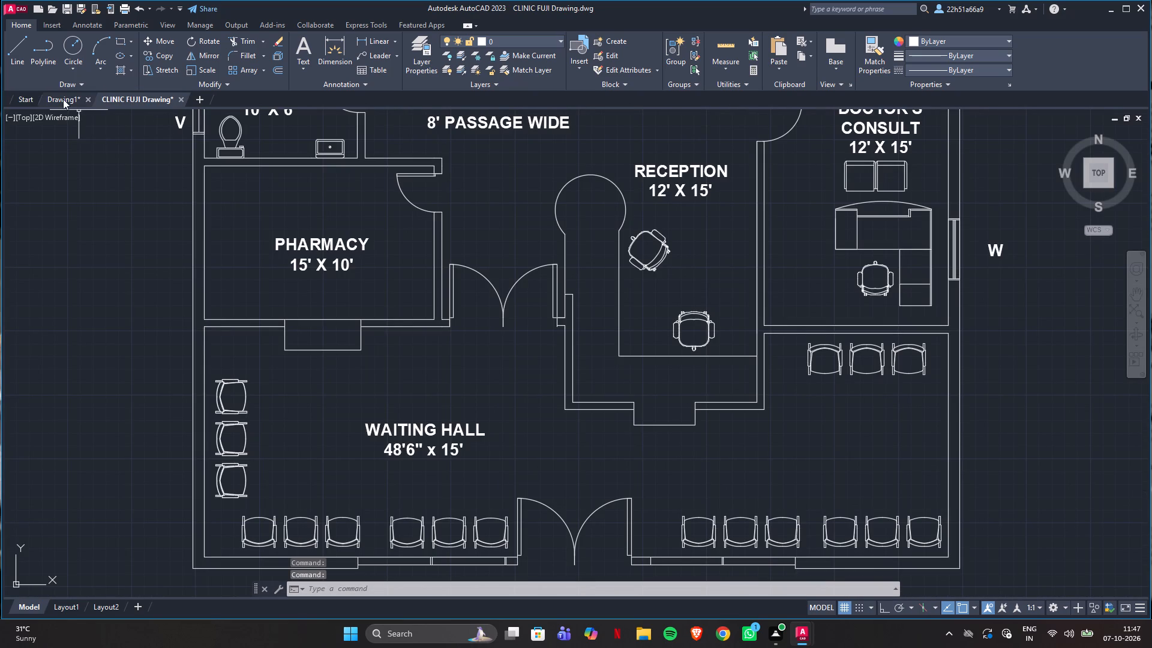
Return to Drawing1 and undo the earlier copy of the reception placed inside the plan.
{"action": "left_click", "coordinate": [62, 98]}
{"action": "scroll", "coordinate": [257, 370], "scroll_direction": "down", "scroll_amount": 2}
{"action": "scroll", "coordinate": [214, 390], "scroll_direction": "up", "scroll_amount": 1}
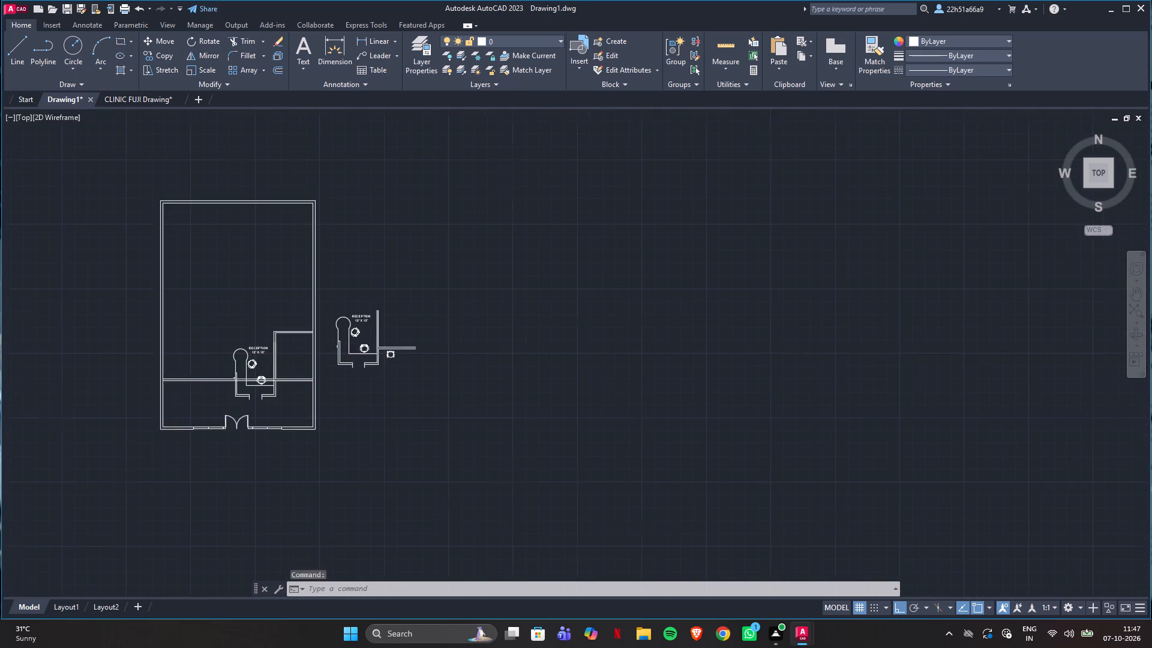
{"action": "scroll", "coordinate": [218, 386], "scroll_direction": "up", "scroll_amount": 2}
{"action": "scroll", "coordinate": [308, 354], "scroll_direction": "up", "scroll_amount": 2}
{"action": "scroll", "coordinate": [299, 362], "scroll_direction": "down", "scroll_amount": 2}
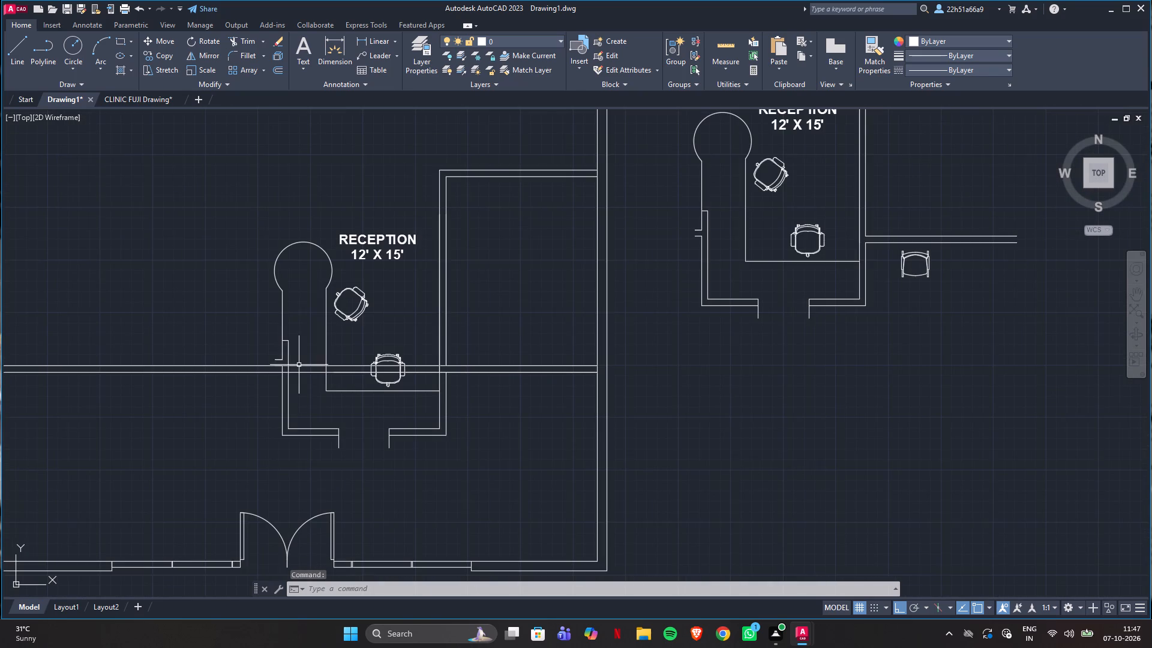
{"action": "scroll", "coordinate": [272, 358], "scroll_direction": "up", "scroll_amount": 2}
{"action": "scroll", "coordinate": [336, 383], "scroll_direction": "down", "scroll_amount": 1}
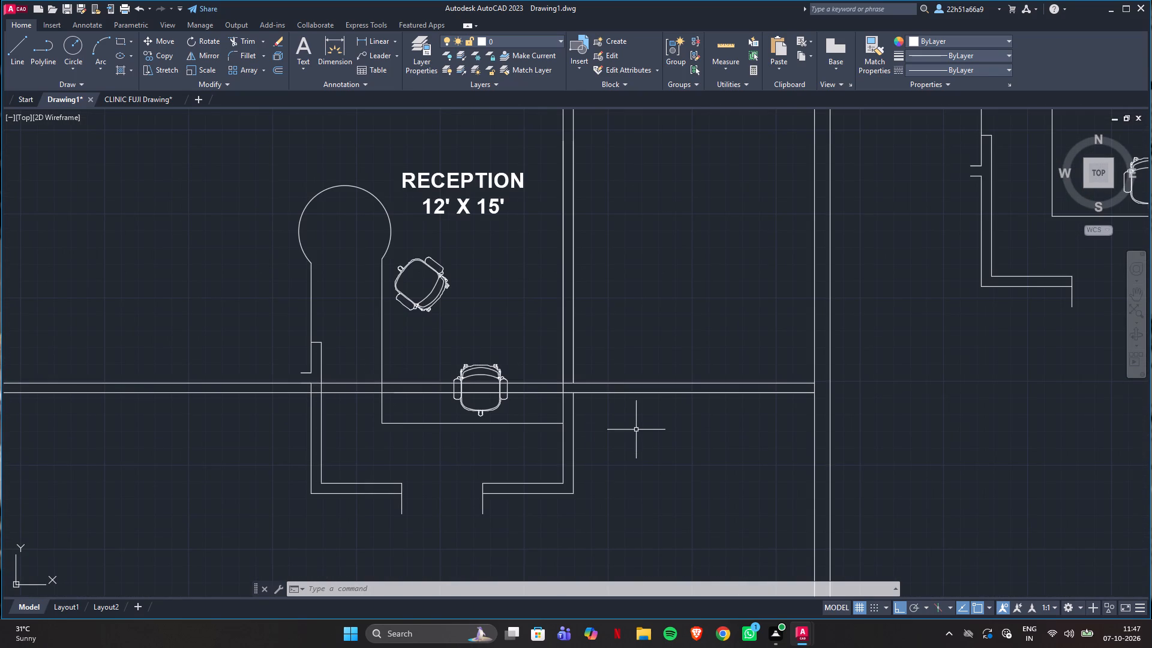
{"action": "key", "text": "ctrl+z"}
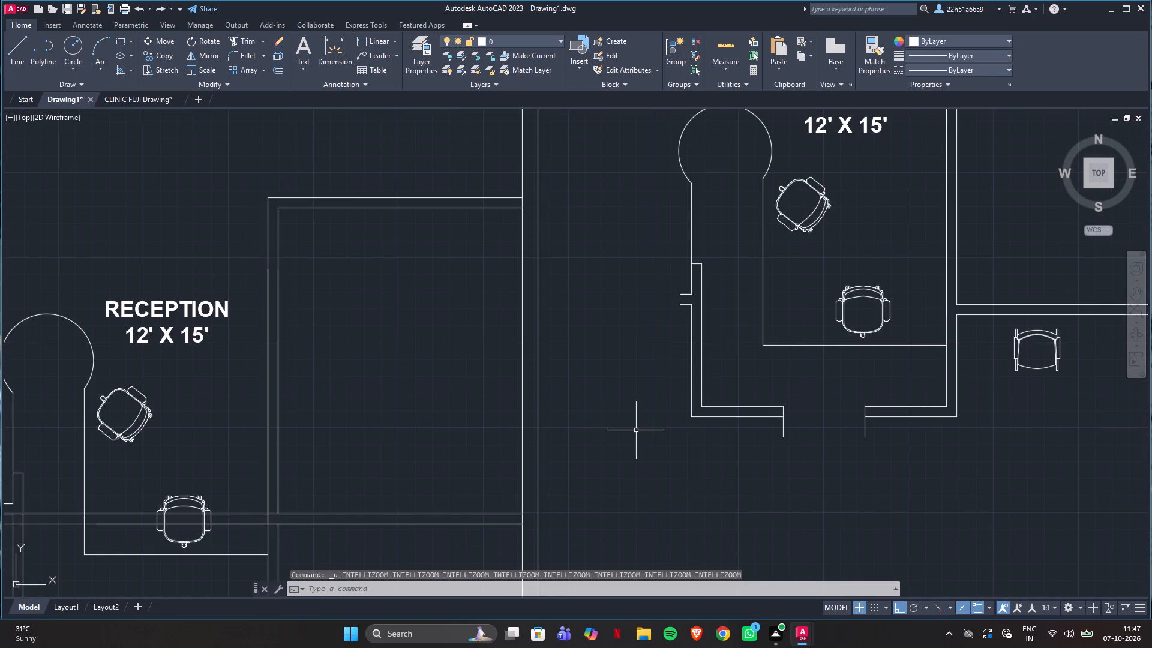
{"action": "key", "text": "ctrl+z"}
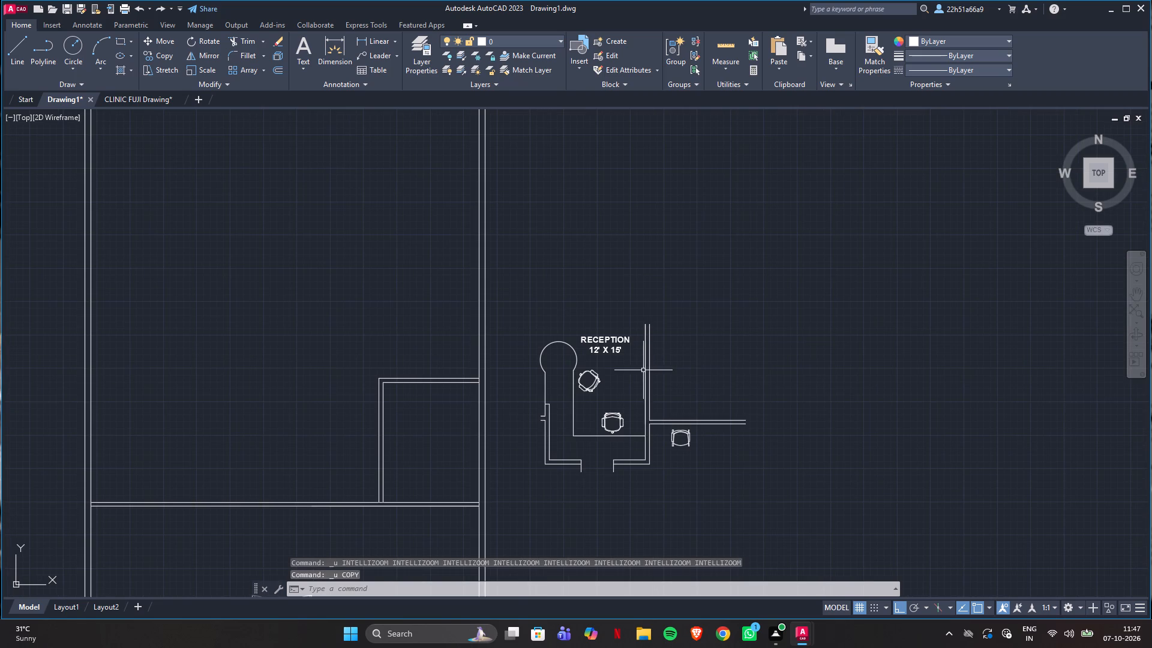
Copy the pasted reception into the plan, aligning its wall stub's lower end with the partition's lower junction at the plan's right wall.
{"action": "left_click", "coordinate": [659, 487]}
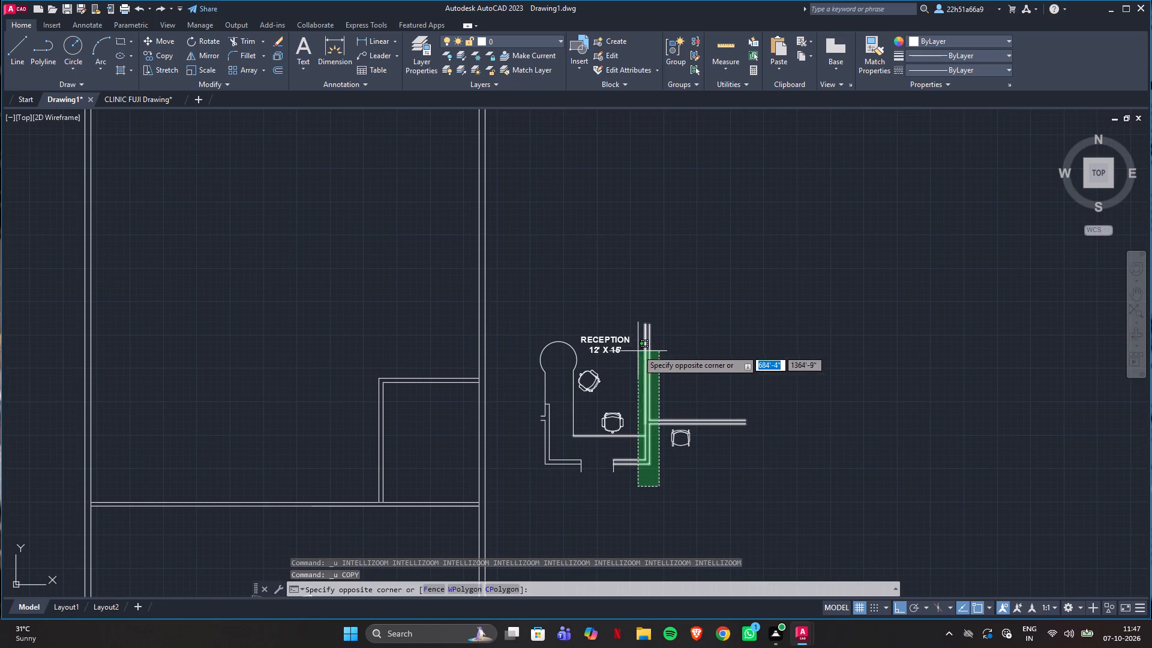
{"action": "left_click", "coordinate": [528, 306]}
{"action": "key", "text": "c"}
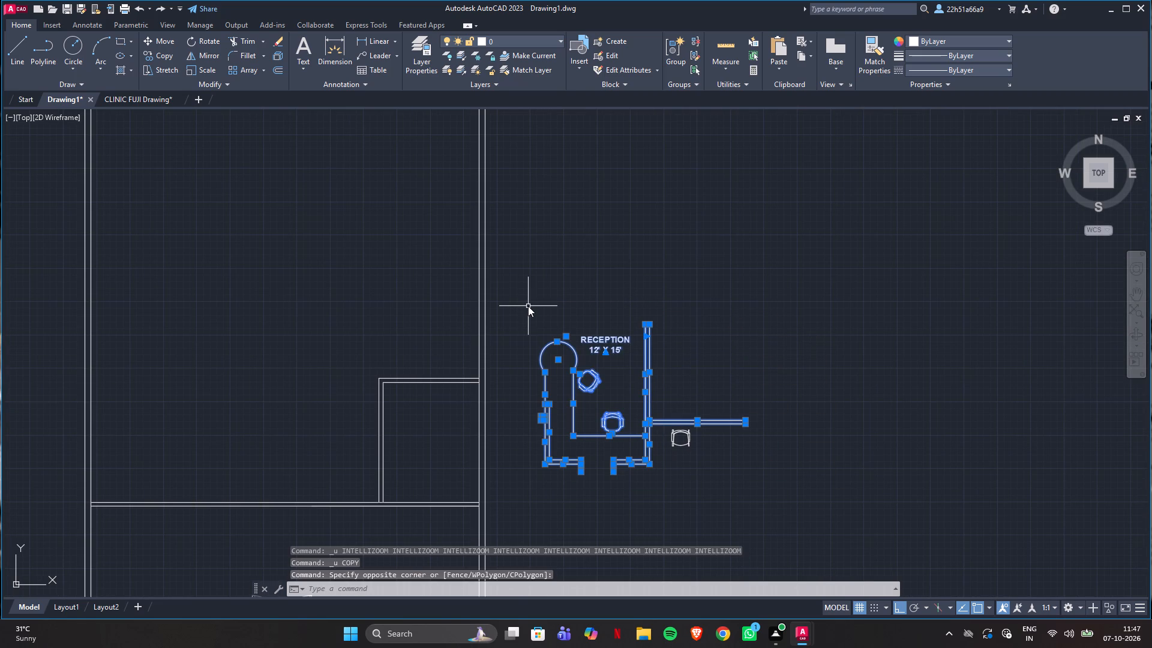
{"action": "key", "text": "o"}
{"action": "key", "text": "Return"}
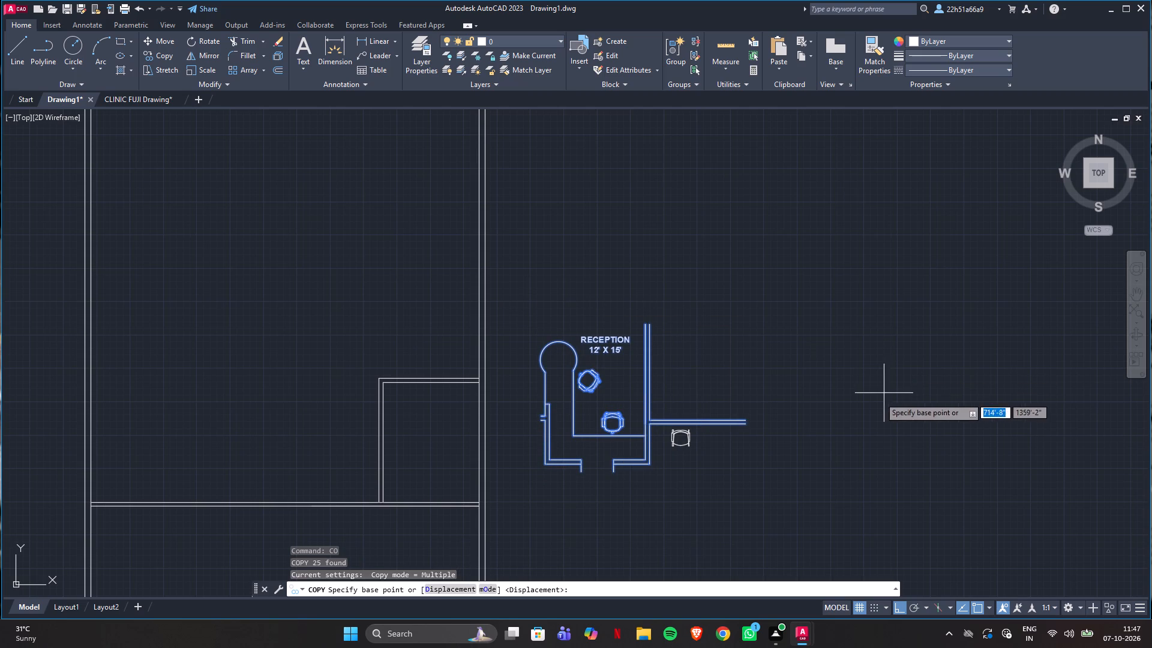
{"action": "left_click", "coordinate": [743, 427]}
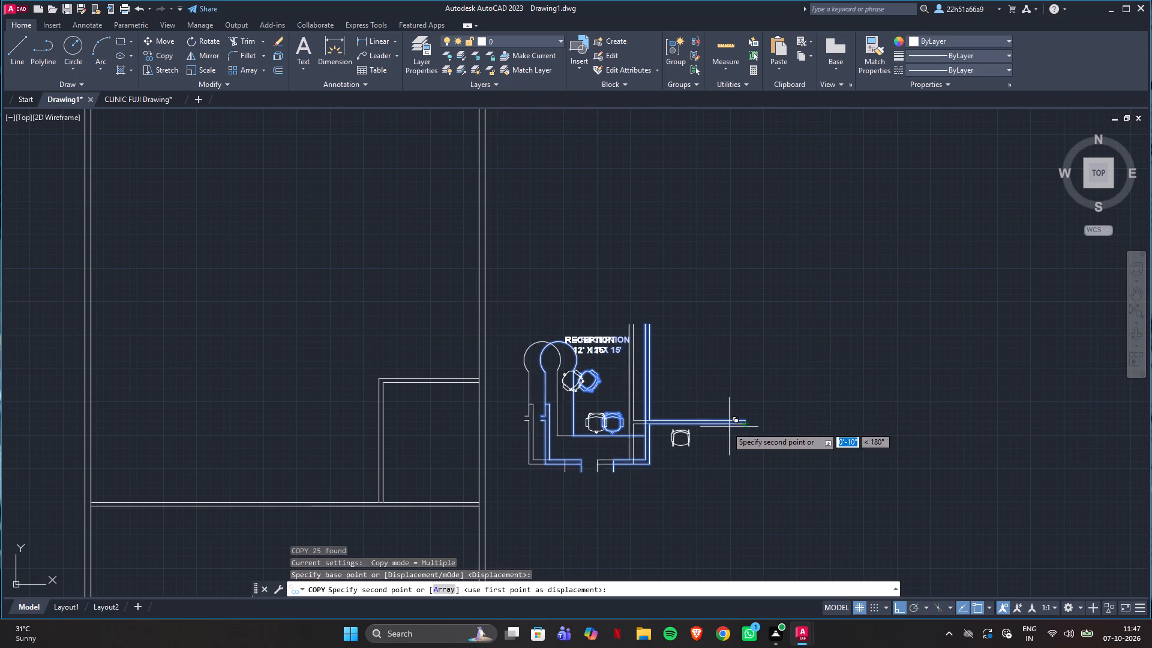
{"action": "left_click", "coordinate": [481, 510]}
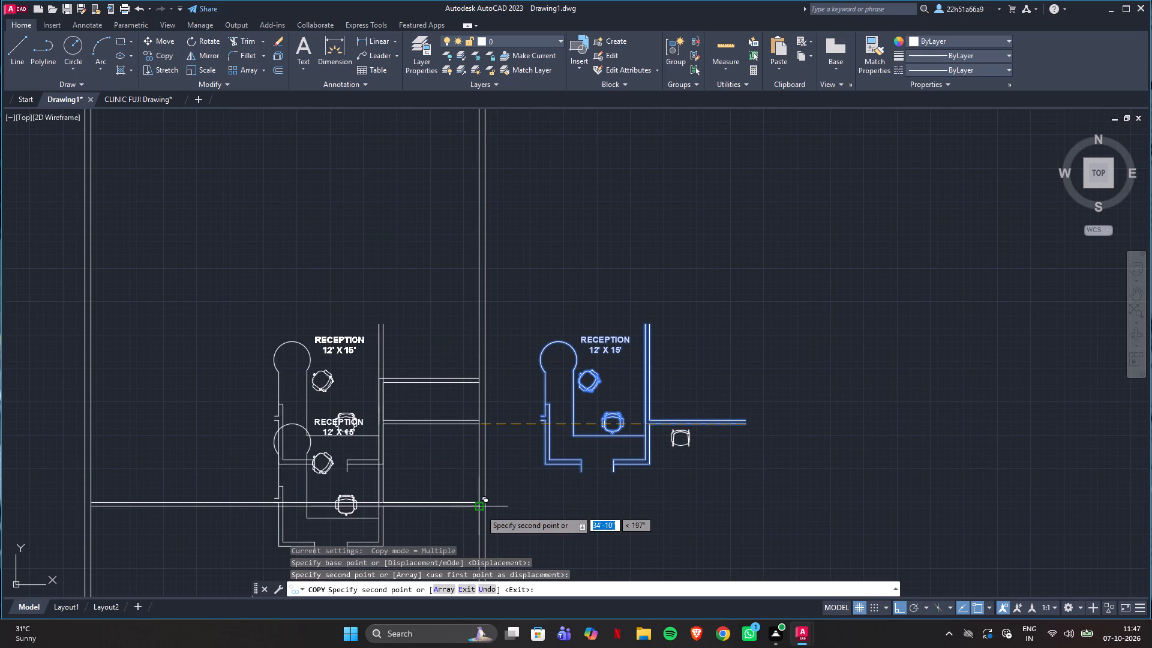
{"action": "key", "text": "Escape"}
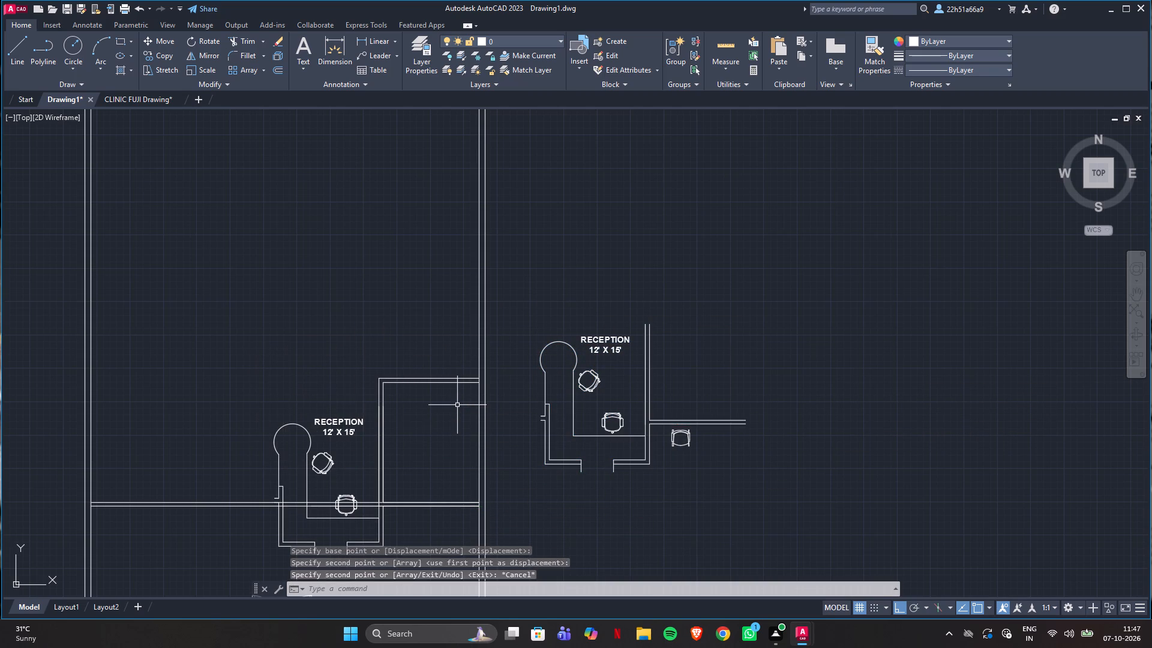
Draw a vertical line closing the gap in the reception's left outer wall, between the two short partition stubs.
{"action": "scroll", "coordinate": [379, 475], "scroll_direction": "down", "scroll_amount": 2}
{"action": "scroll", "coordinate": [372, 514], "scroll_direction": "up", "scroll_amount": 3}
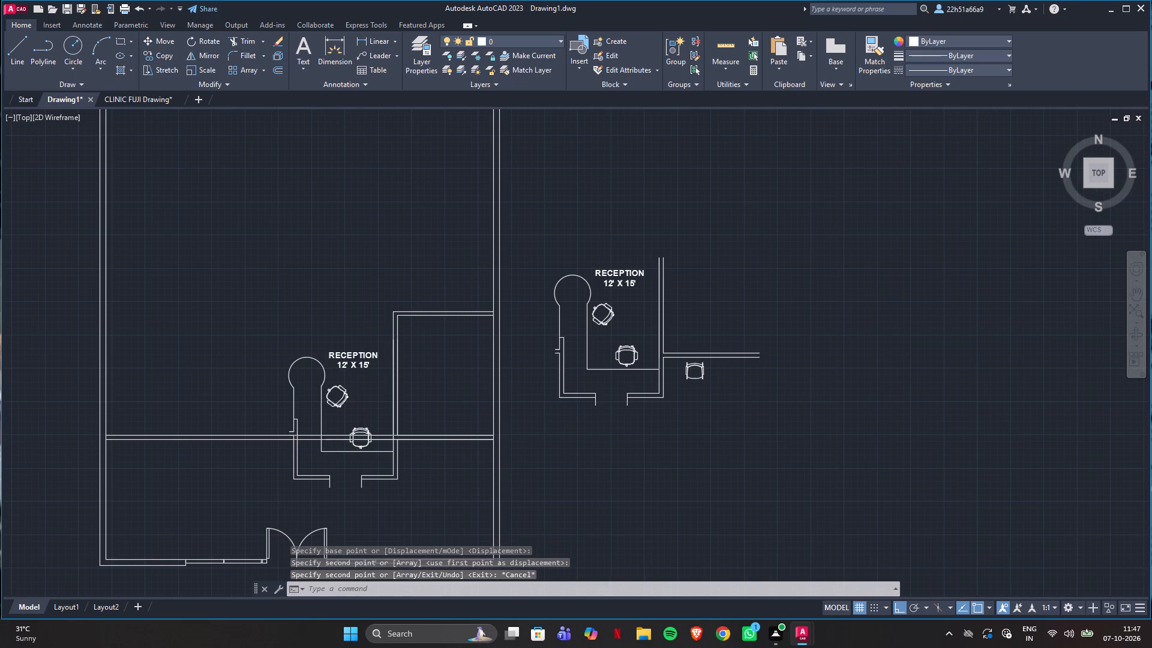
{"action": "key", "text": "r"}
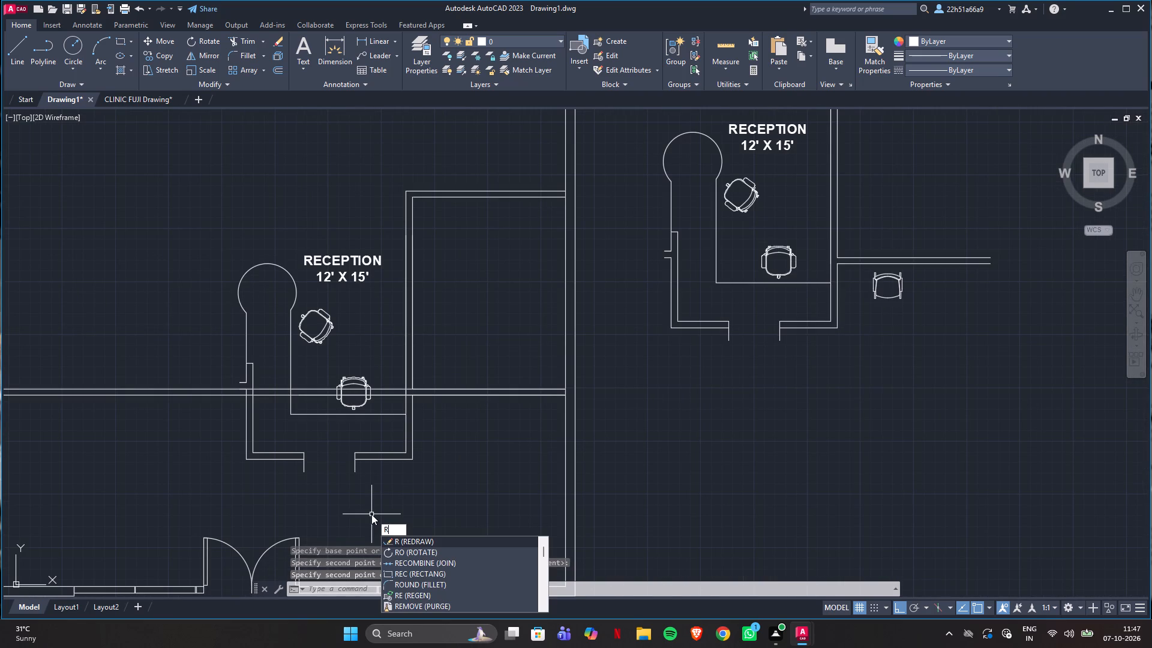
{"action": "key", "text": "Escape"}
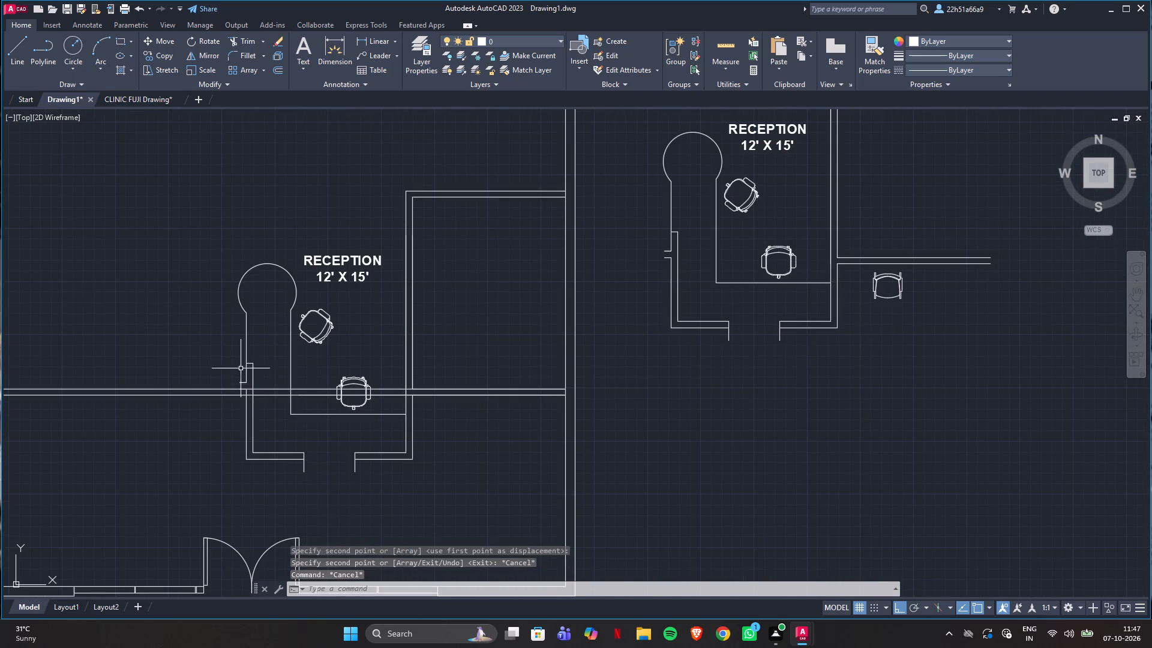
{"action": "scroll", "coordinate": [254, 407], "scroll_direction": "up", "scroll_amount": 2}
{"action": "scroll", "coordinate": [256, 397], "scroll_direction": "down", "scroll_amount": 2}
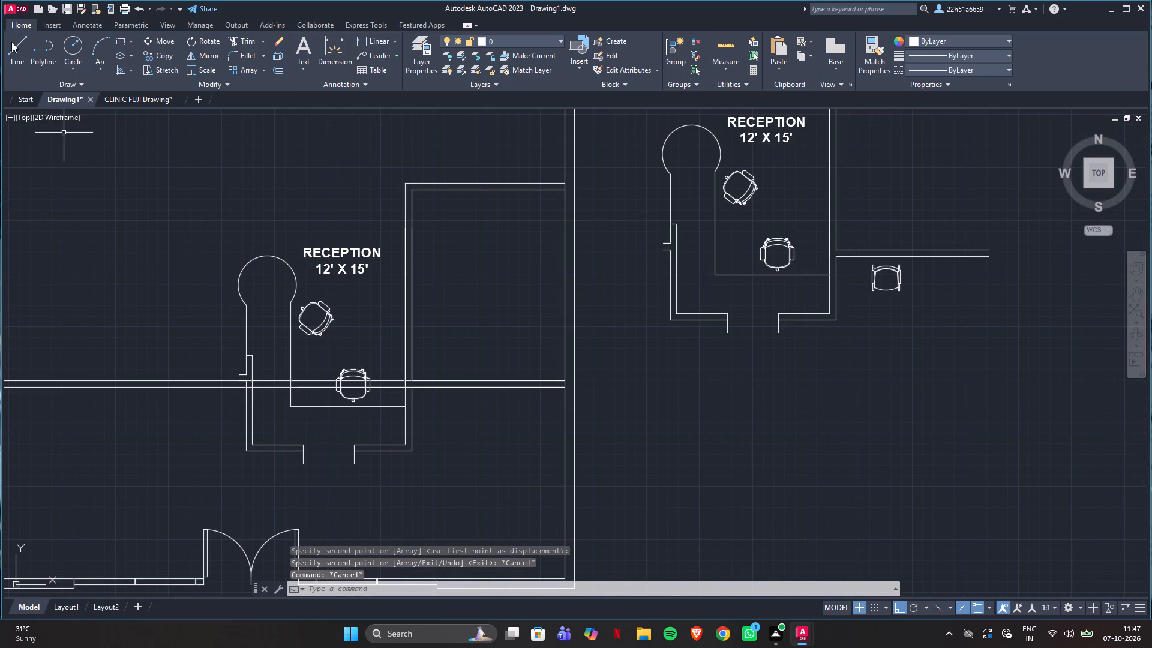
{"action": "left_click", "coordinate": [15, 48]}
{"action": "scroll", "coordinate": [238, 368], "scroll_direction": "up", "scroll_amount": 4}
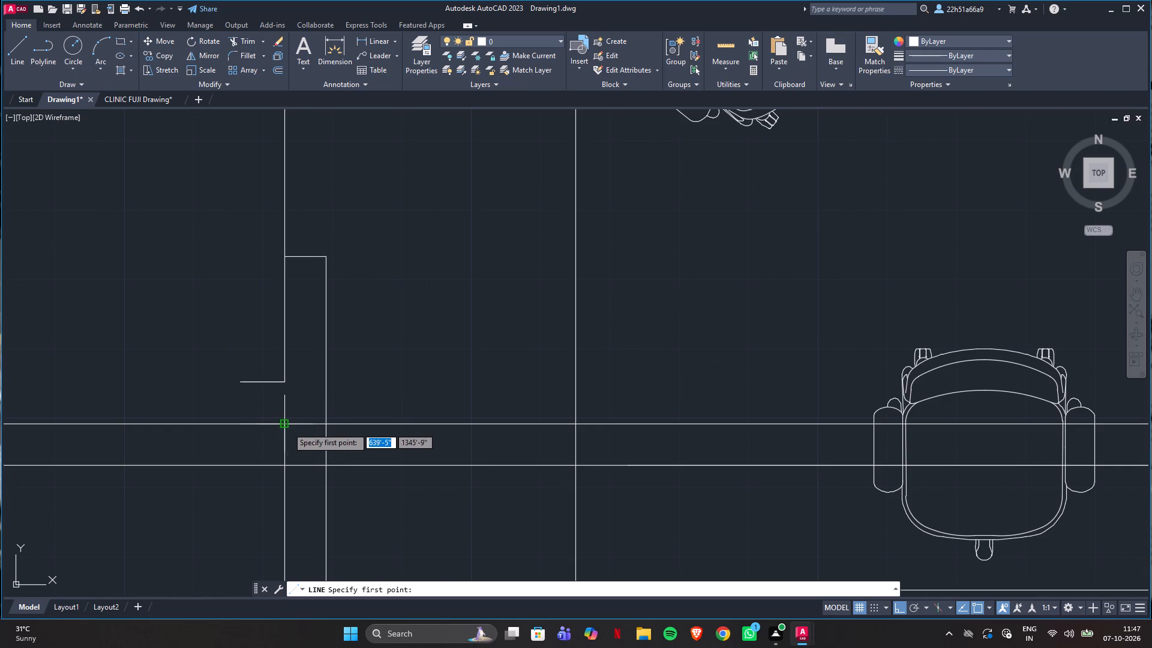
{"action": "left_click", "coordinate": [287, 427]}
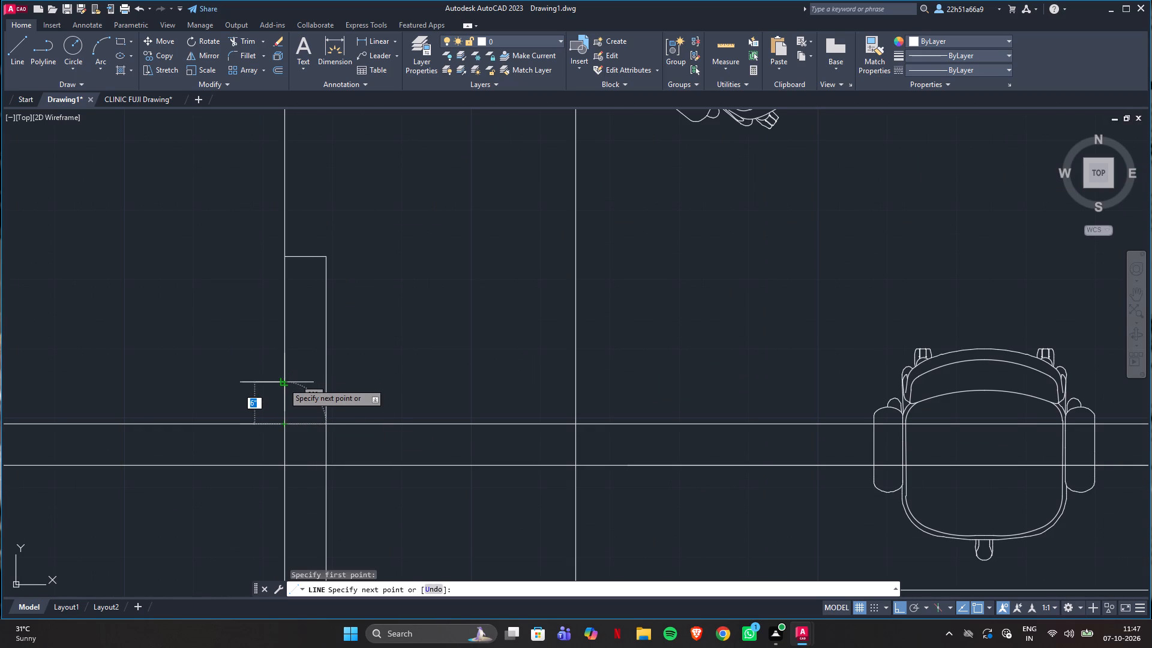
{"action": "left_click", "coordinate": [283, 383]}
{"action": "key", "text": "Escape"}
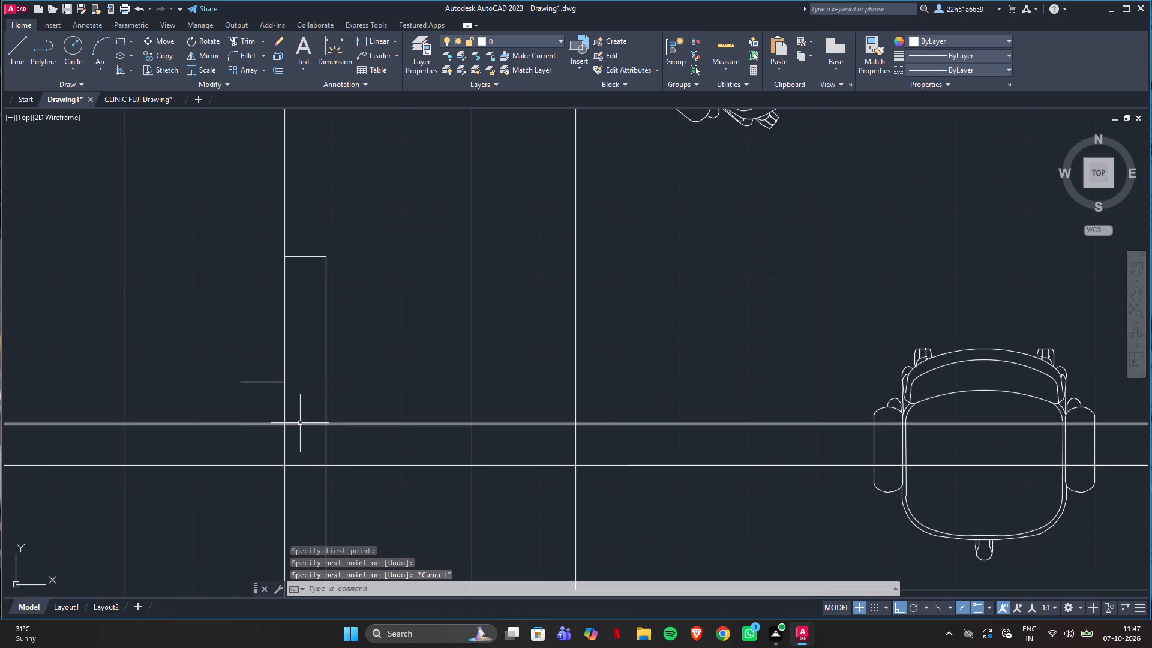
Delete the short copied partition stub lines projecting from the reception's left outer wall.
{"action": "left_click", "coordinate": [257, 383]}
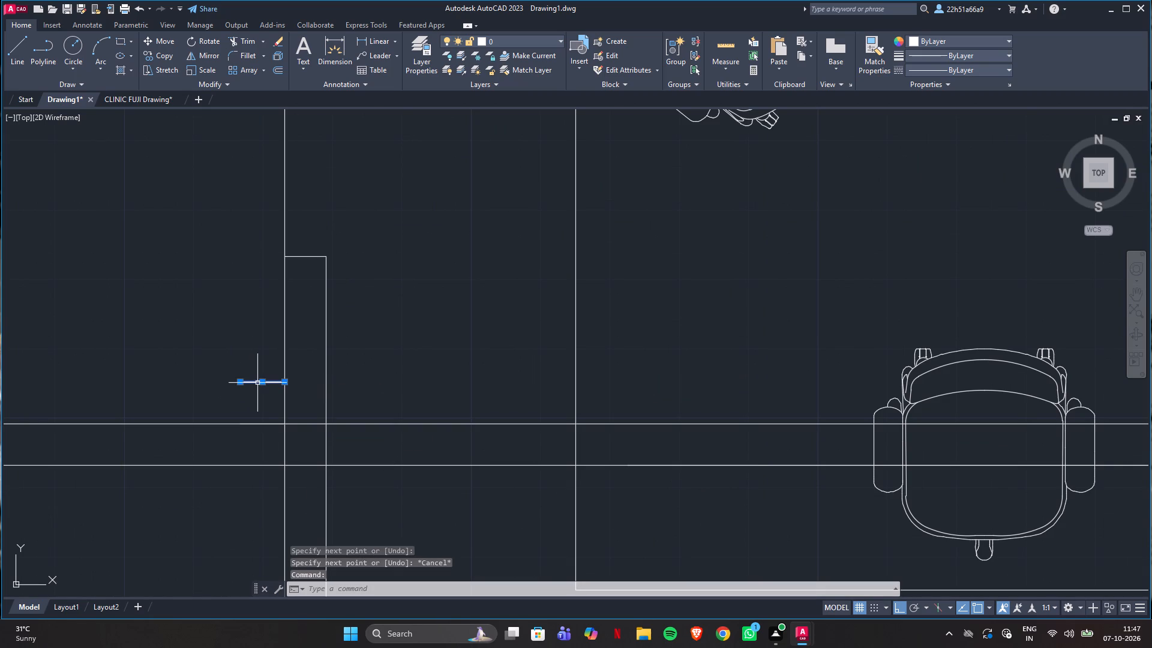
{"action": "key", "text": "Delete"}
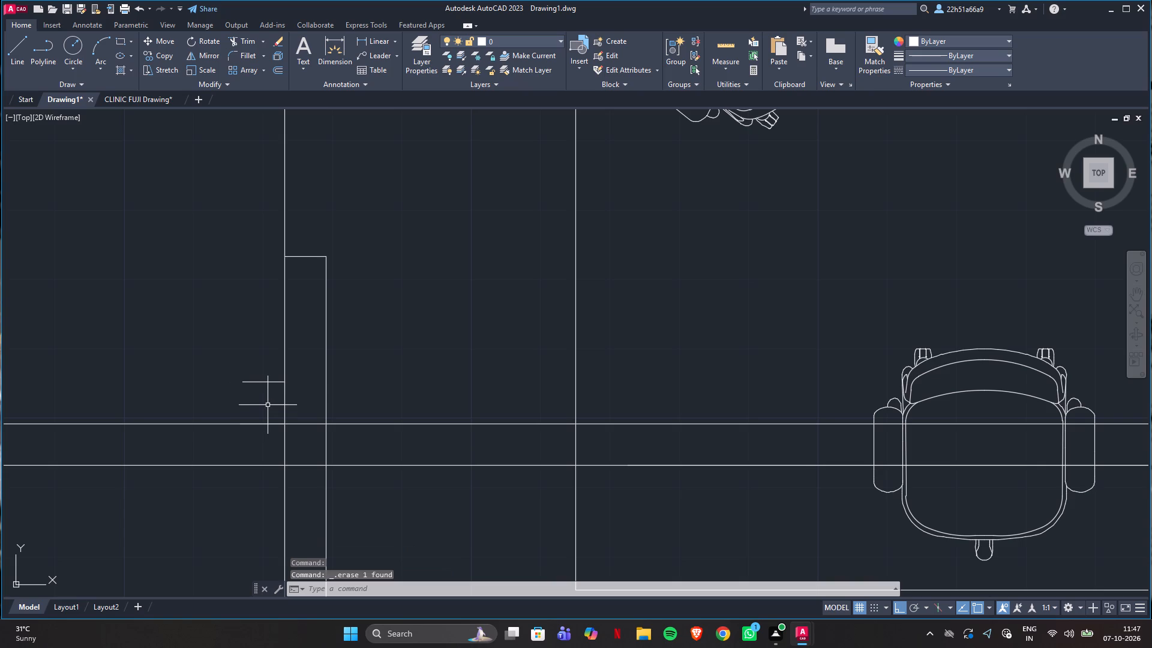
{"action": "left_click", "coordinate": [265, 383]}
{"action": "key", "text": "Delete"}
{"action": "left_click", "coordinate": [262, 424]}
{"action": "key", "text": "Delete"}
Delete the overlapping duplicate lines on the consult room's lower wall and on its left wall's inner face.
{"action": "scroll", "coordinate": [416, 438], "scroll_direction": "down", "scroll_amount": 3}
{"action": "scroll", "coordinate": [318, 419], "scroll_direction": "down", "scroll_amount": 2}
{"action": "scroll", "coordinate": [506, 431], "scroll_direction": "up", "scroll_amount": 2}
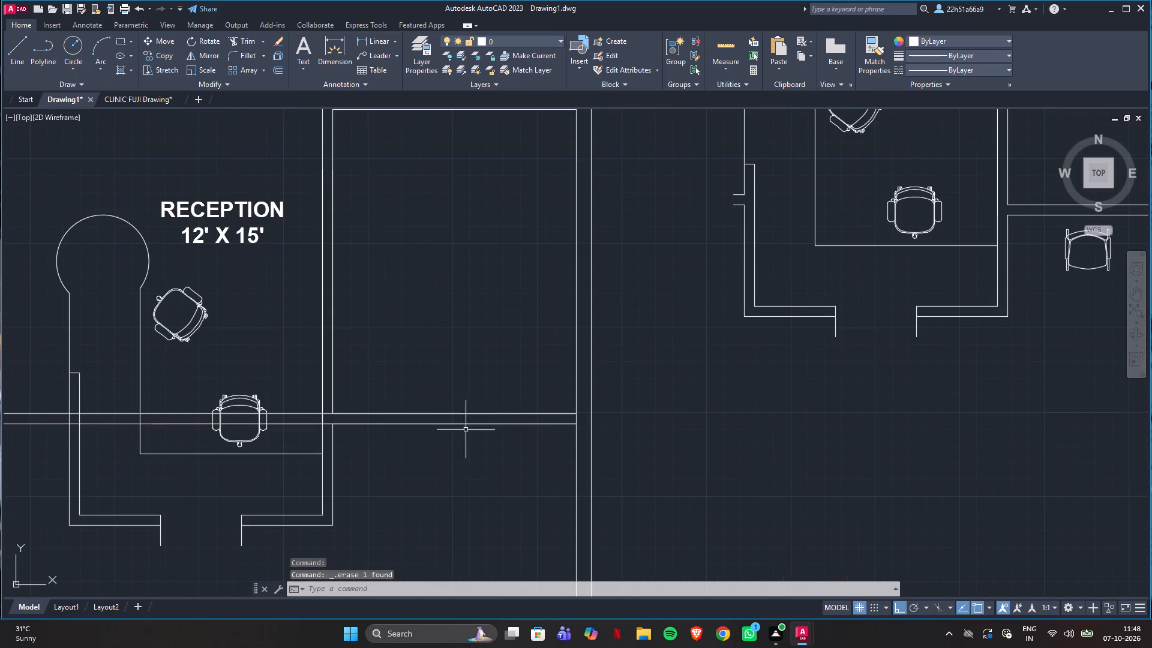
{"action": "left_click", "coordinate": [426, 414]}
{"action": "key", "text": "Delete"}
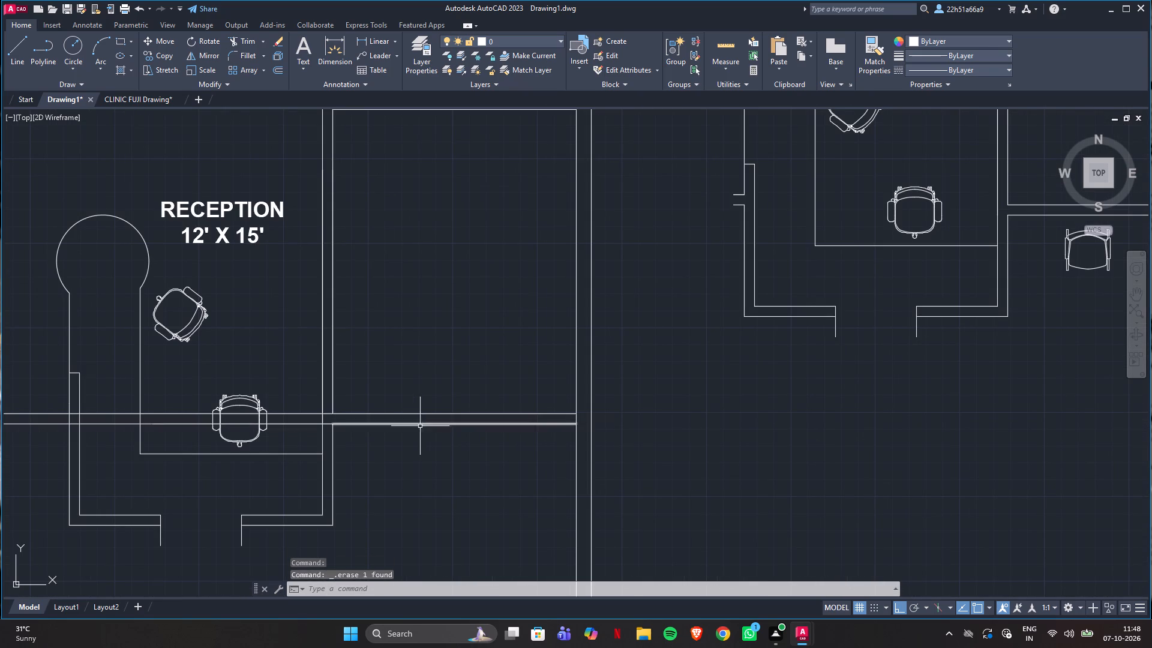
{"action": "left_click", "coordinate": [409, 424]}
{"action": "key", "text": "Delete"}
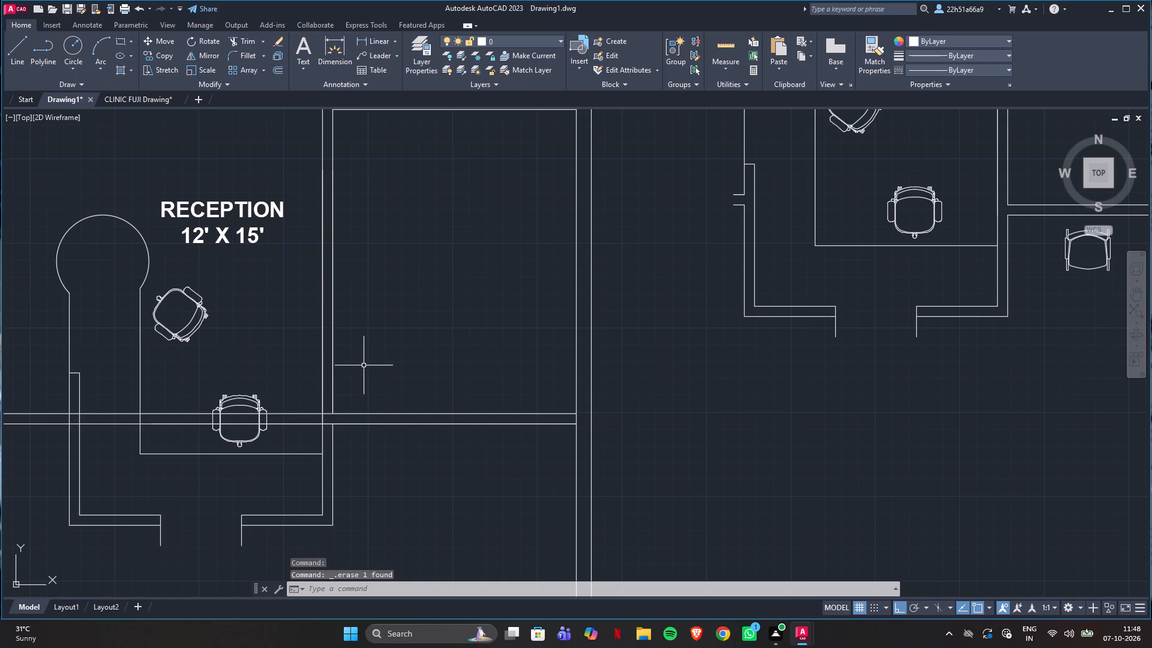
{"action": "left_click", "coordinate": [333, 370]}
{"action": "key", "text": "Delete"}
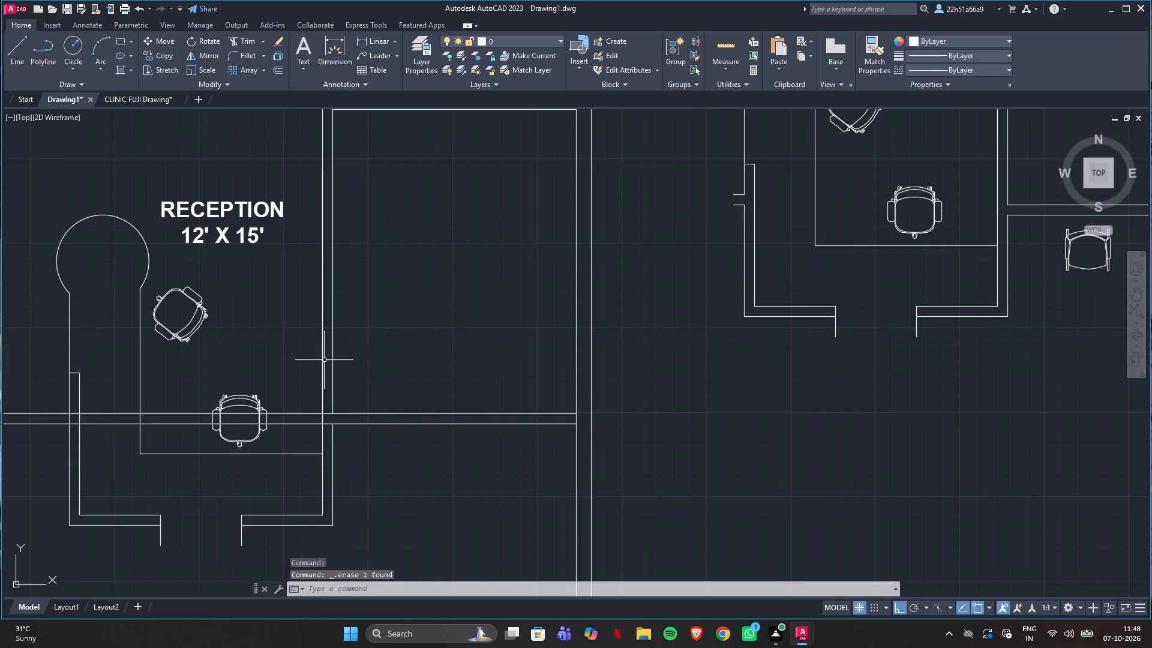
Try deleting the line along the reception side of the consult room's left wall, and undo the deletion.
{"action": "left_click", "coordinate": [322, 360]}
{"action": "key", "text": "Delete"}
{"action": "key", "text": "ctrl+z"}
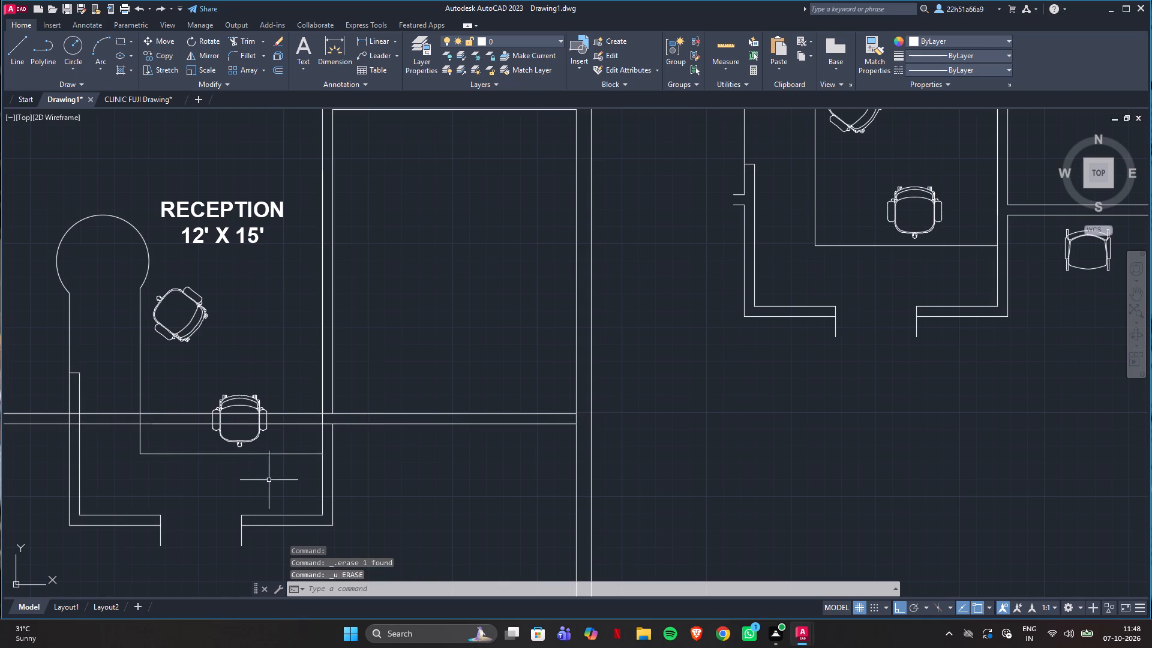
Trim the lines crossing the partition's junctions with the reception's right wall and with the plan's right outer wall.
{"action": "scroll", "coordinate": [321, 445], "scroll_direction": "up", "scroll_amount": 2}
{"action": "type", "text": "tr"}
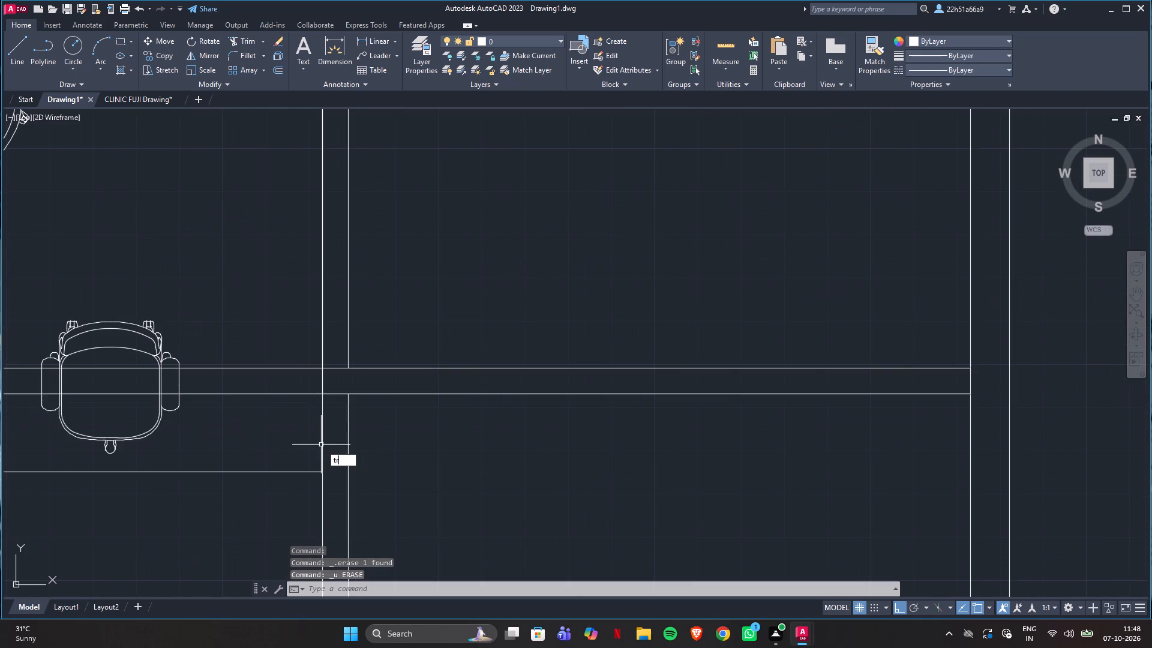
{"action": "key", "text": "Return"}
{"action": "left_click", "coordinate": [317, 379]}
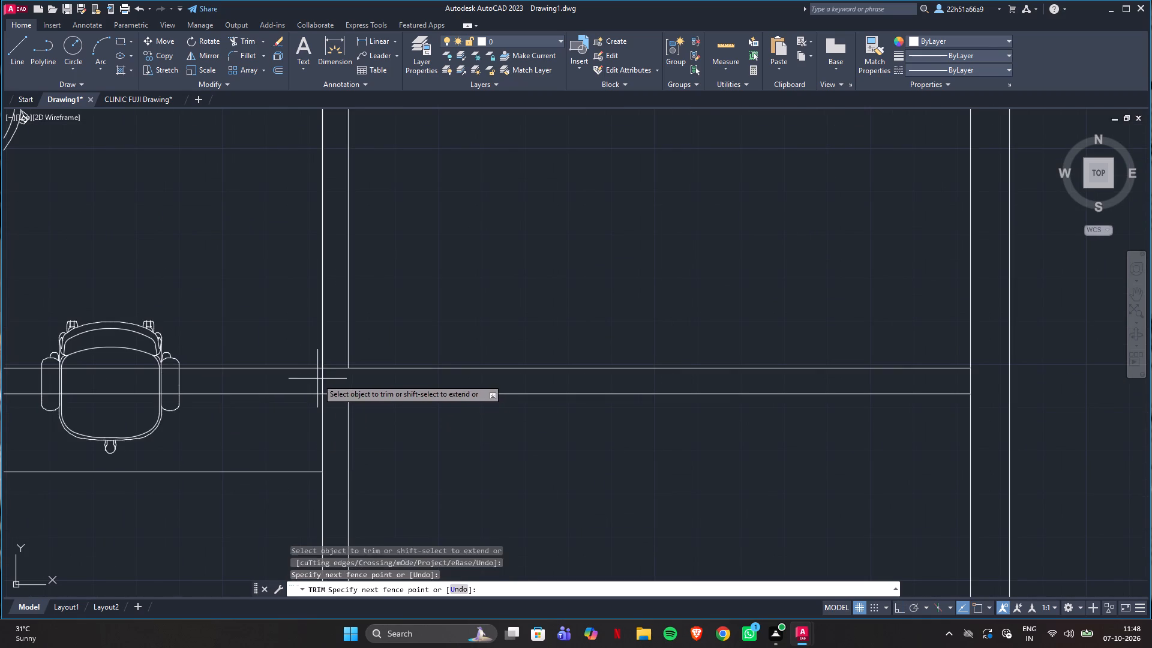
{"action": "left_click", "coordinate": [329, 379]}
{"action": "left_click_drag", "start_coordinate": [335, 356], "coordinate": [336, 365]}
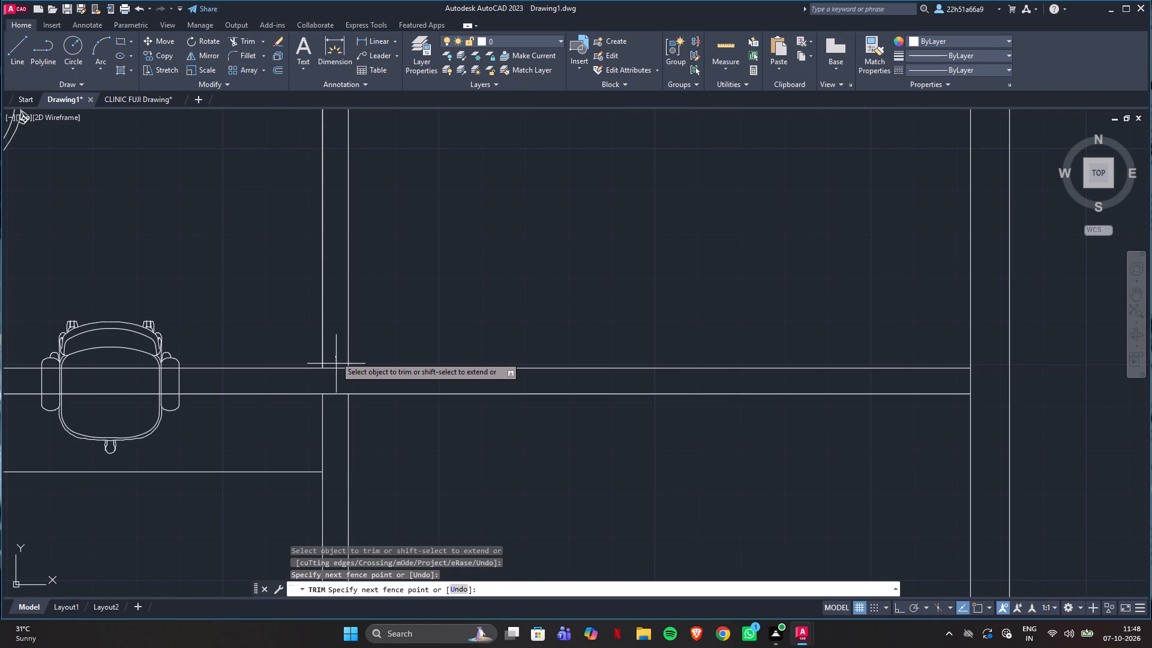
{"action": "left_click_drag", "start_coordinate": [336, 365], "coordinate": [339, 417]}
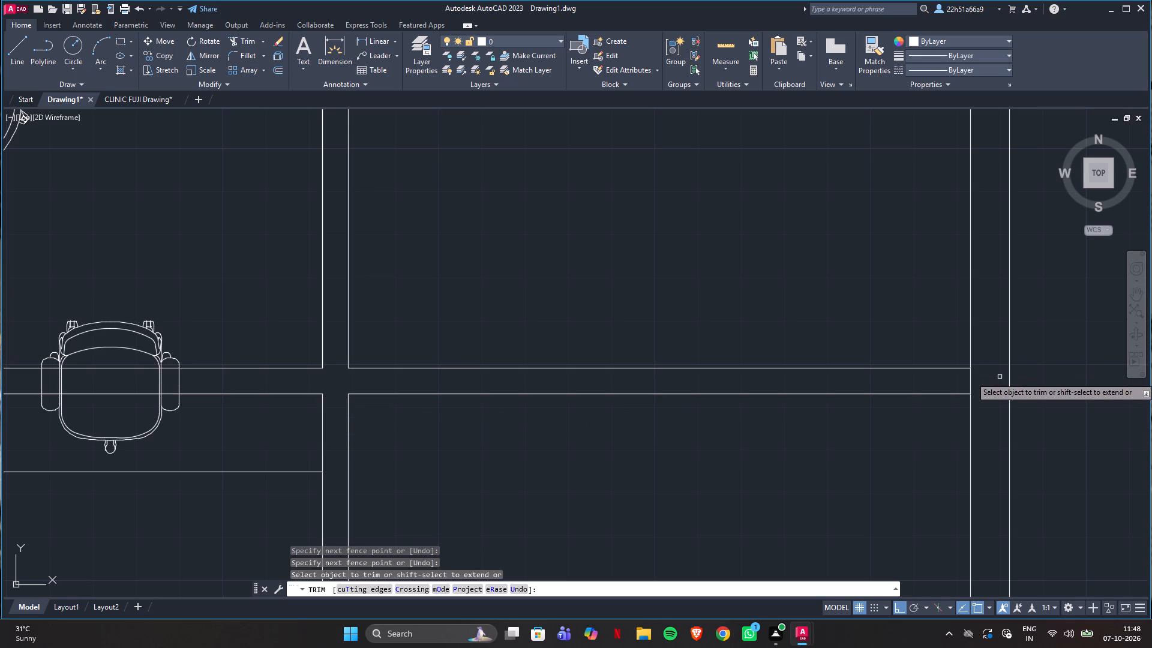
{"action": "left_click", "coordinate": [971, 380]}
Trim the partition lines crossing the reception's left wall and running through the reception up to the lower chair.
{"action": "scroll", "coordinate": [839, 282], "scroll_direction": "down", "scroll_amount": 1}
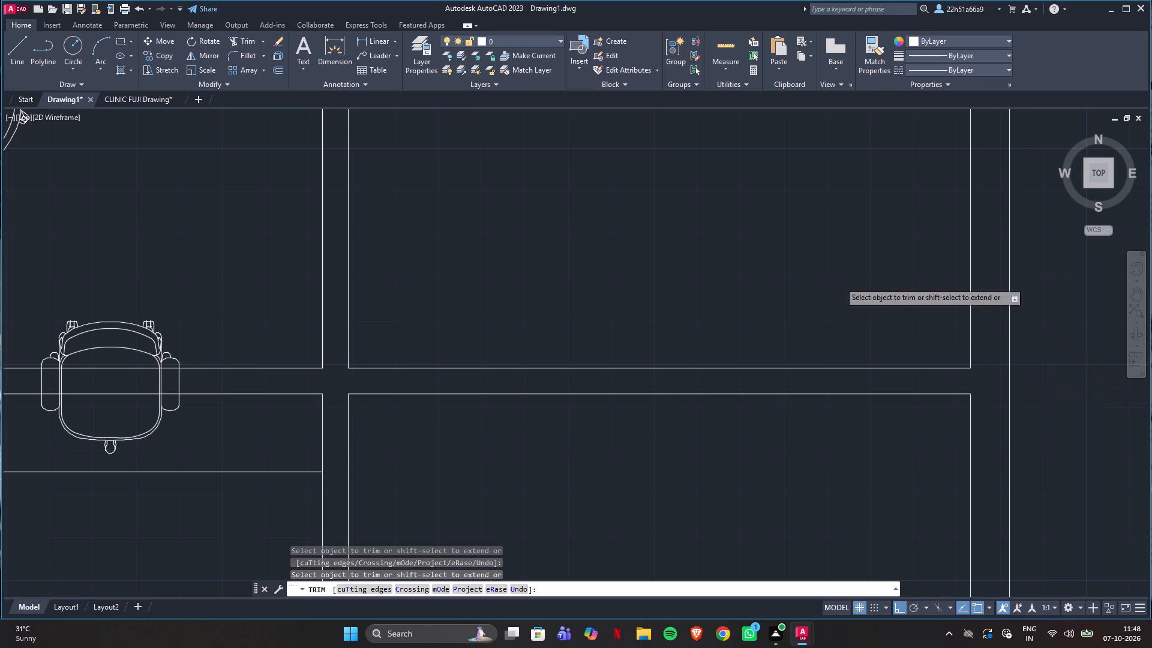
{"action": "scroll", "coordinate": [839, 282], "scroll_direction": "down", "scroll_amount": 2}
{"action": "scroll", "coordinate": [587, 341], "scroll_direction": "up", "scroll_amount": 3}
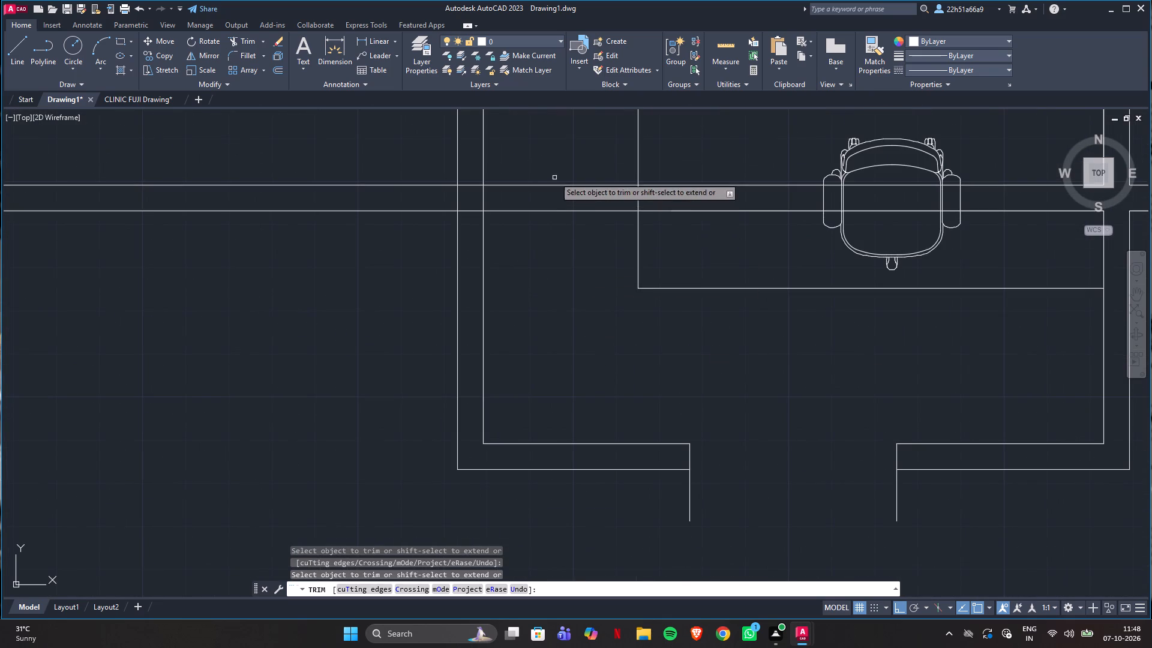
{"action": "left_click_drag", "start_coordinate": [556, 157], "coordinate": [551, 278]}
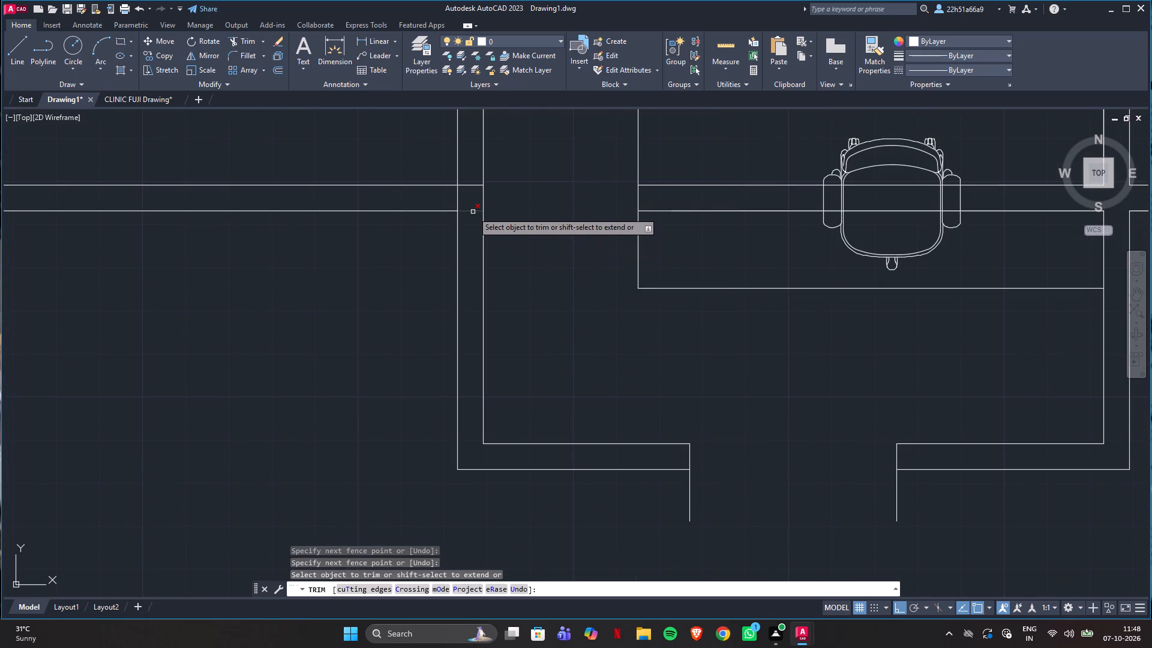
{"action": "left_click", "coordinate": [473, 212]}
{"action": "left_click", "coordinate": [472, 185]}
{"action": "left_click_drag", "start_coordinate": [753, 145], "coordinate": [749, 194]}
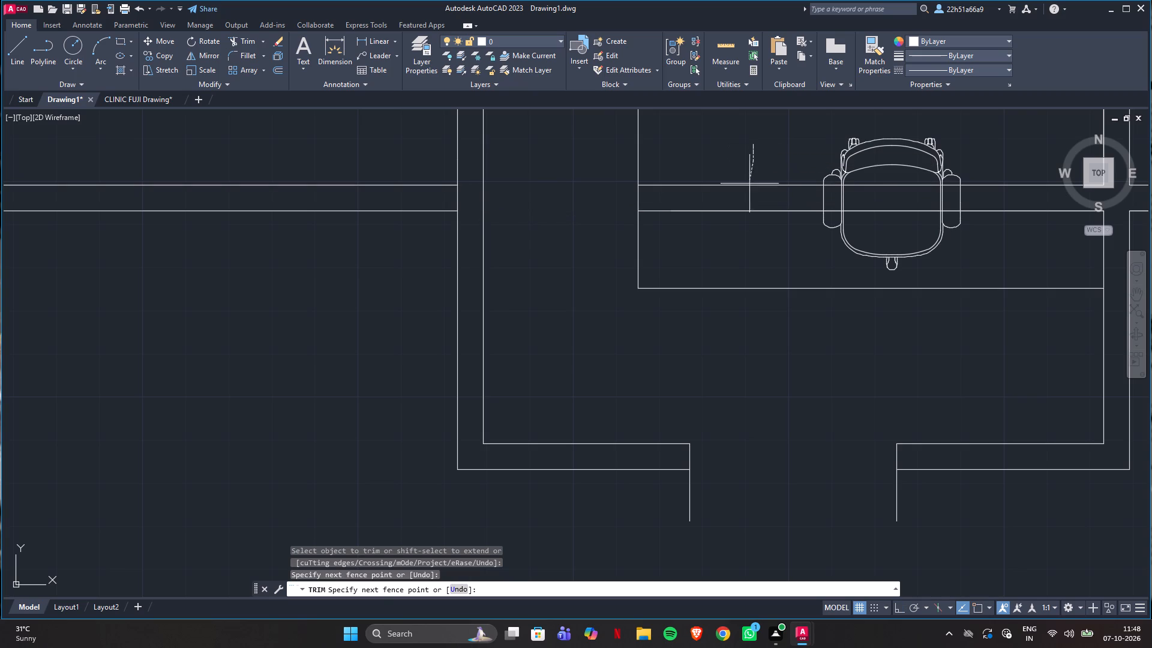
{"action": "left_click_drag", "start_coordinate": [749, 194], "coordinate": [756, 245]}
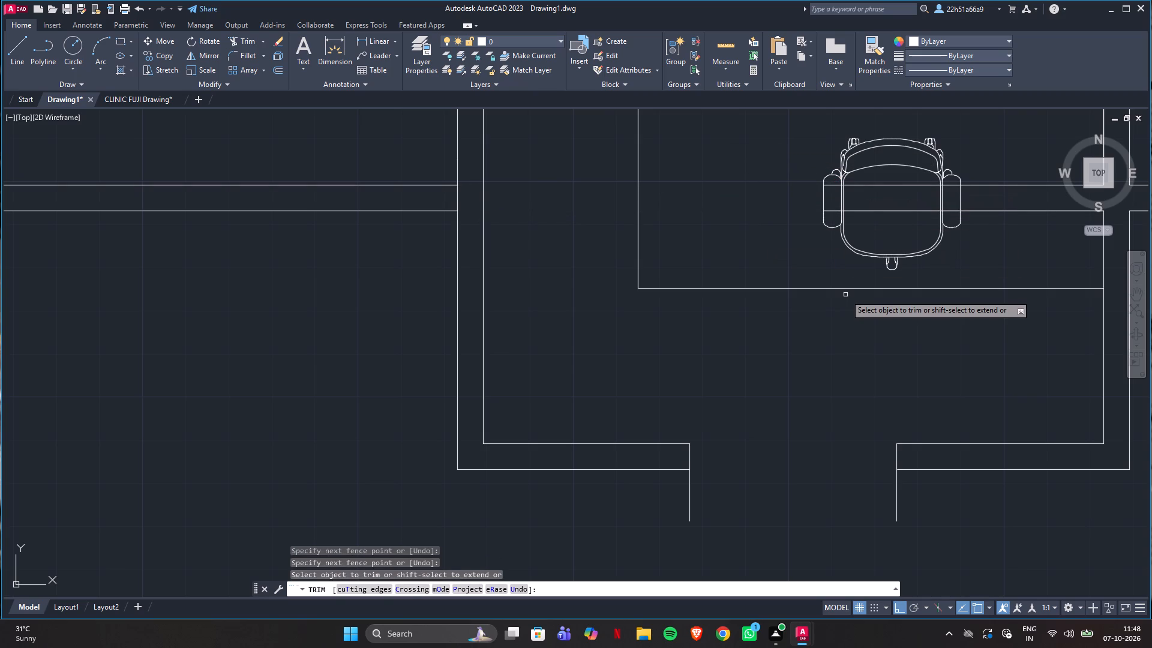
{"action": "key", "text": "Escape"}
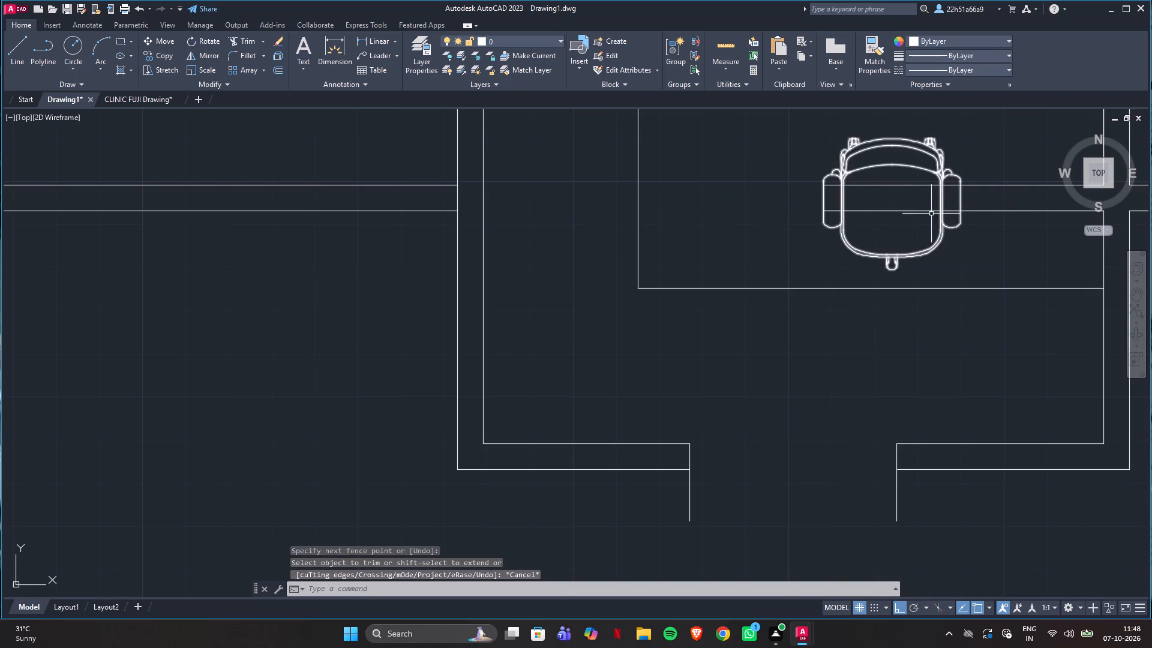
Delete the leftover partition line segments running through the lower reception chair to the right wall, including the overlapping duplicate.
{"action": "left_click", "coordinate": [1024, 210]}
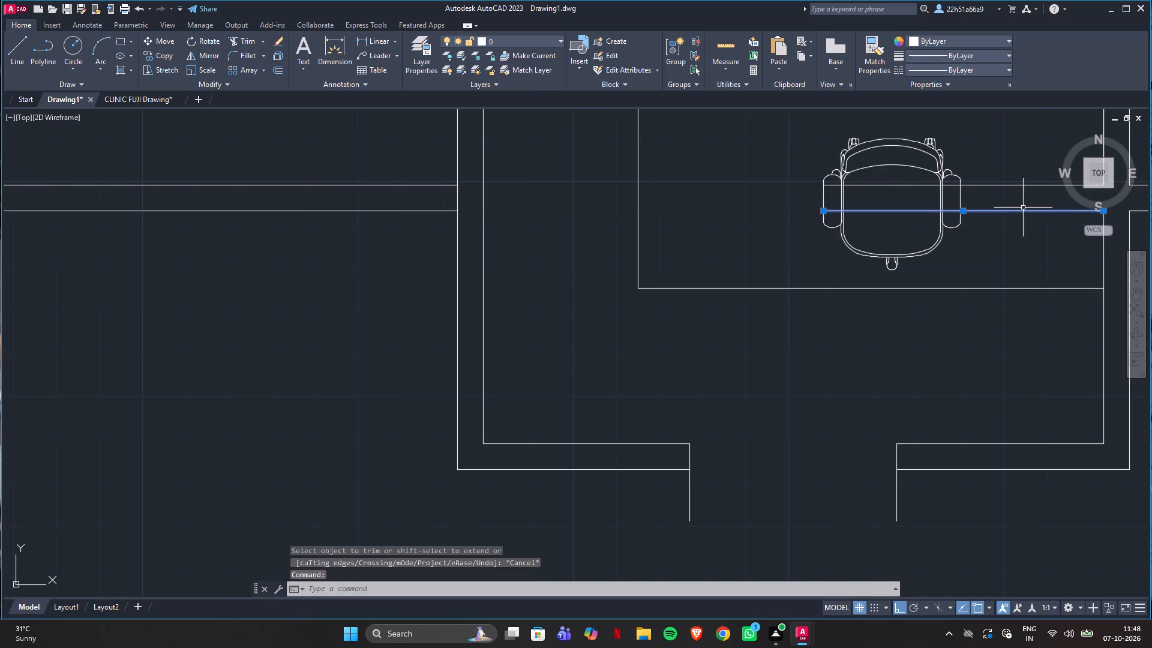
{"action": "key", "text": "Delete"}
{"action": "left_click", "coordinate": [1017, 184]}
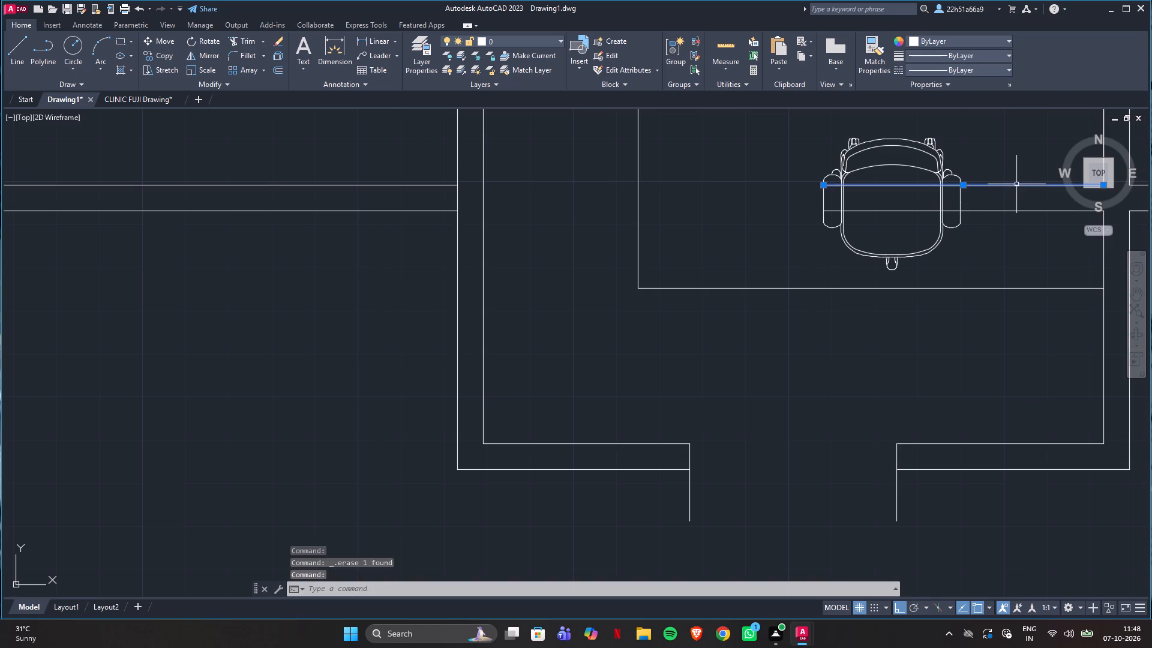
{"action": "key", "text": "Delete"}
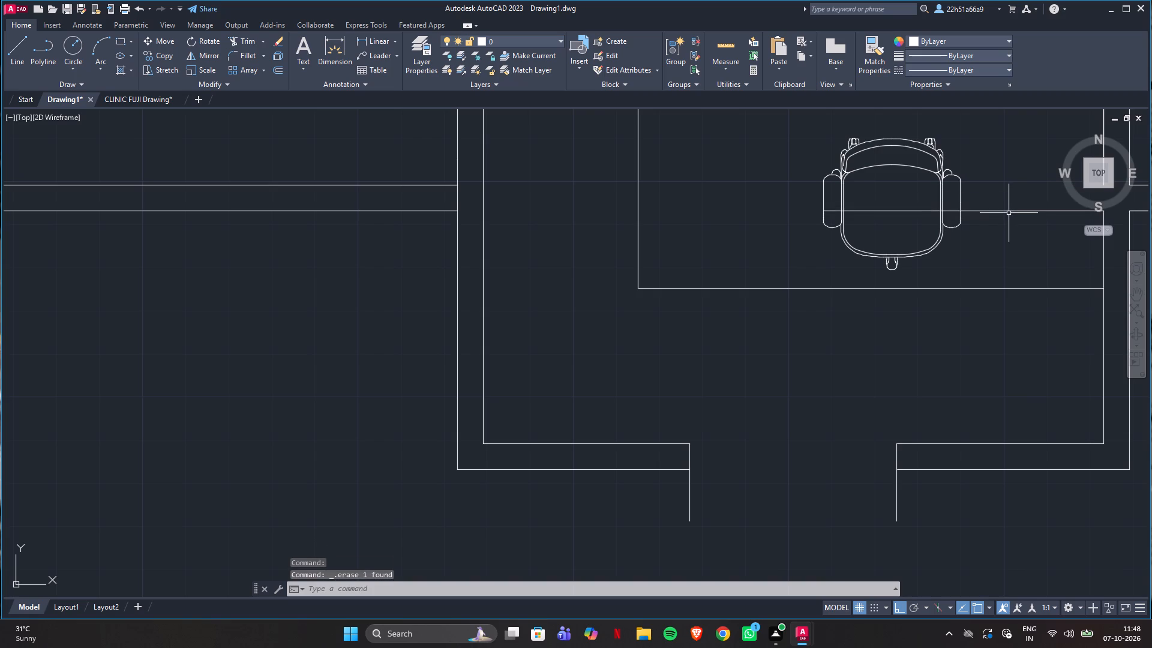
{"action": "left_click", "coordinate": [1004, 210]}
{"action": "key", "text": "Delete"}
Draw a short vertical line closing the gap in the inner face of the reception's right wall at the partition junction.
{"action": "scroll", "coordinate": [662, 400], "scroll_direction": "down", "scroll_amount": 2}
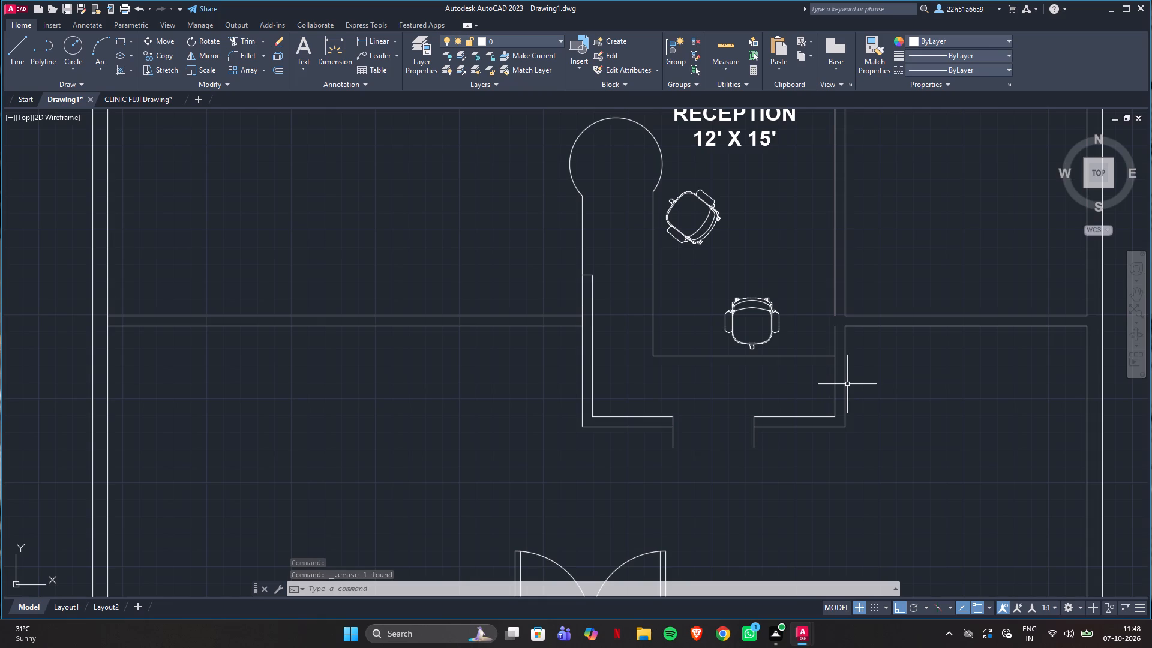
{"action": "scroll", "coordinate": [971, 388], "scroll_direction": "up", "scroll_amount": 1}
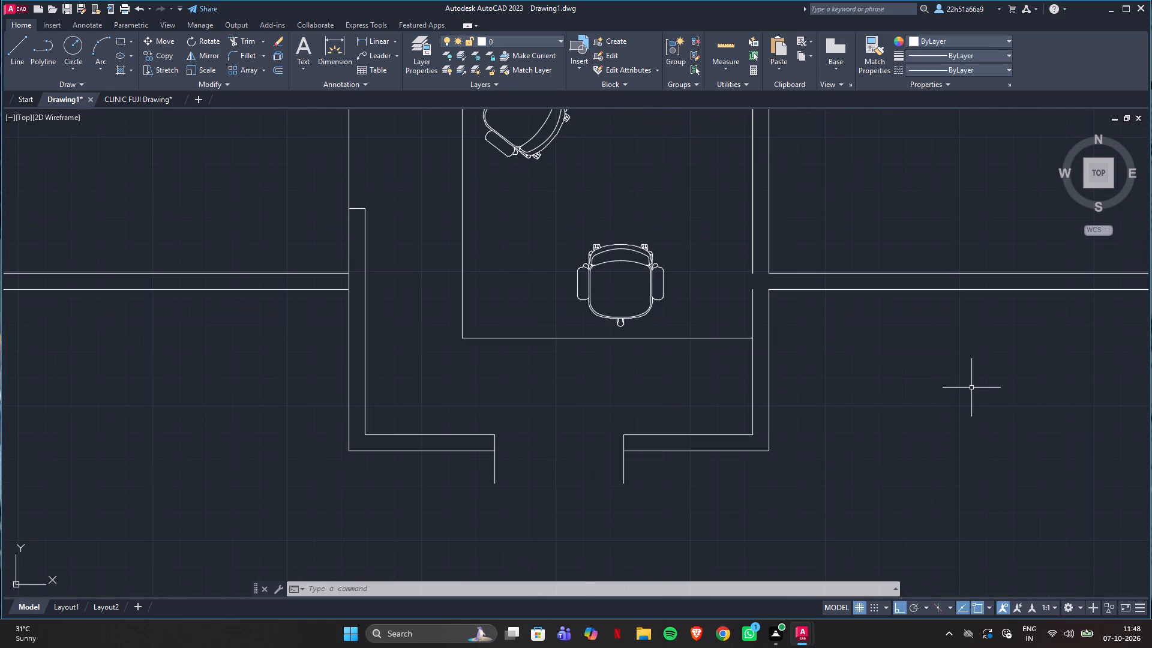
{"action": "key", "text": "l"}
{"action": "key", "text": "Return"}
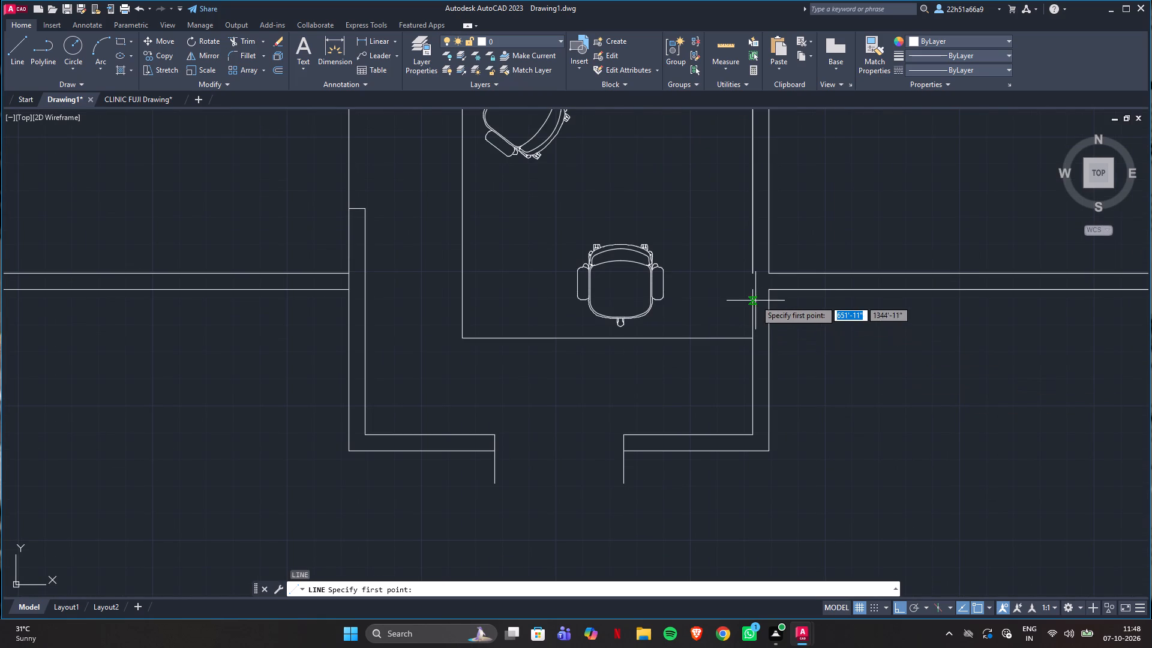
{"action": "left_click", "coordinate": [755, 293]}
{"action": "left_click", "coordinate": [754, 274]}
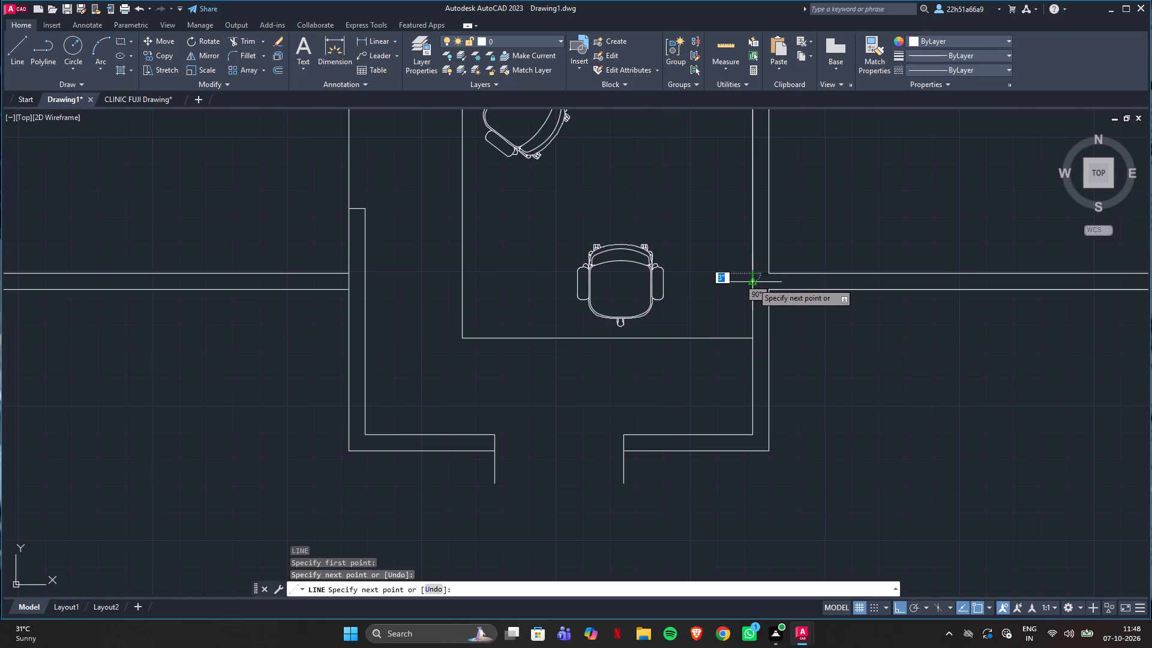
{"action": "key", "text": "Escape"}
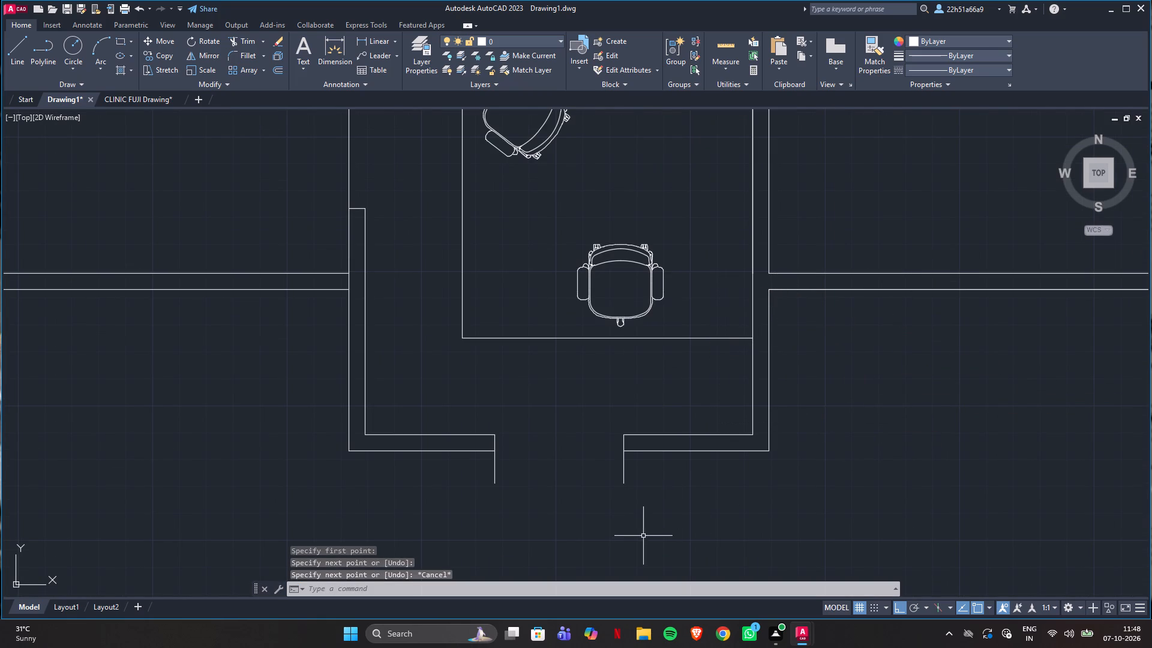
Draw a horizontal line joining the lower ends of the two short lines at the opening in the reception's lower wall.
{"action": "key", "text": "l"}
{"action": "key", "text": "Return"}
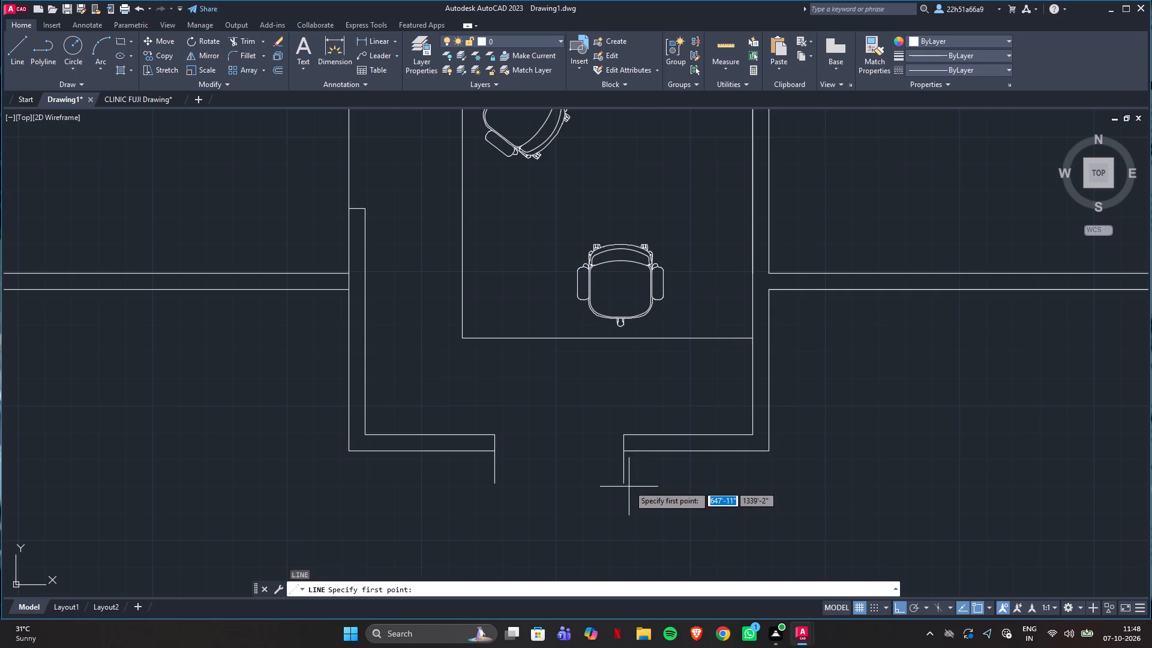
{"action": "left_click", "coordinate": [627, 484]}
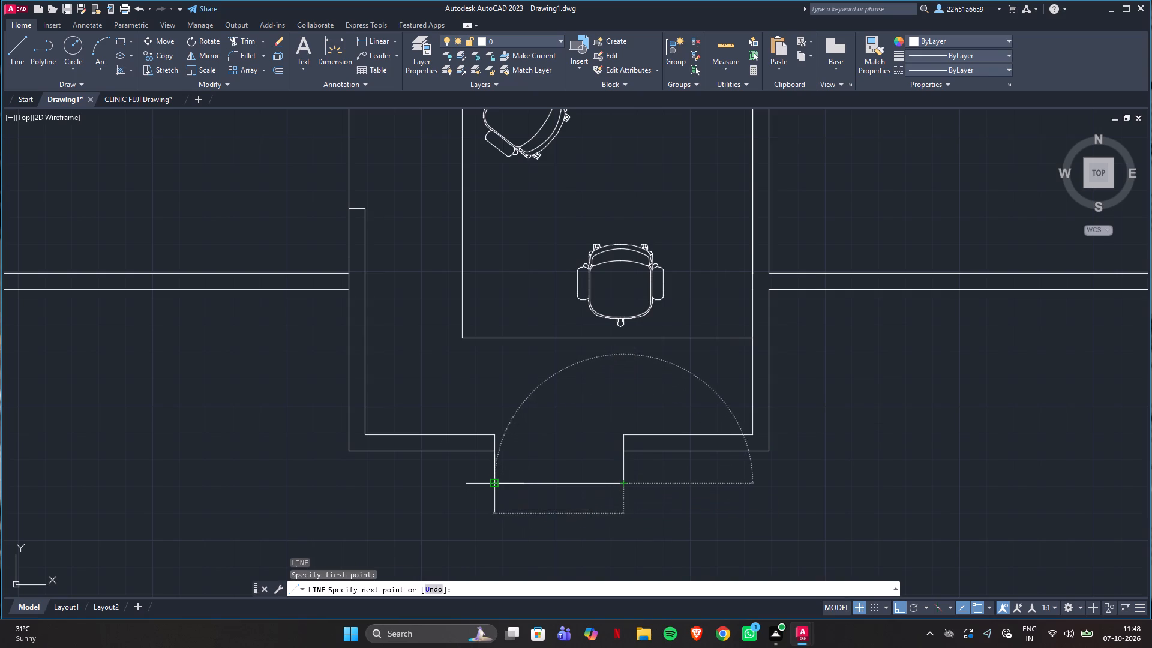
{"action": "left_click", "coordinate": [492, 486]}
{"action": "key", "text": "Escape"}
{"action": "scroll", "coordinate": [545, 430], "scroll_direction": "down", "scroll_amount": 1}
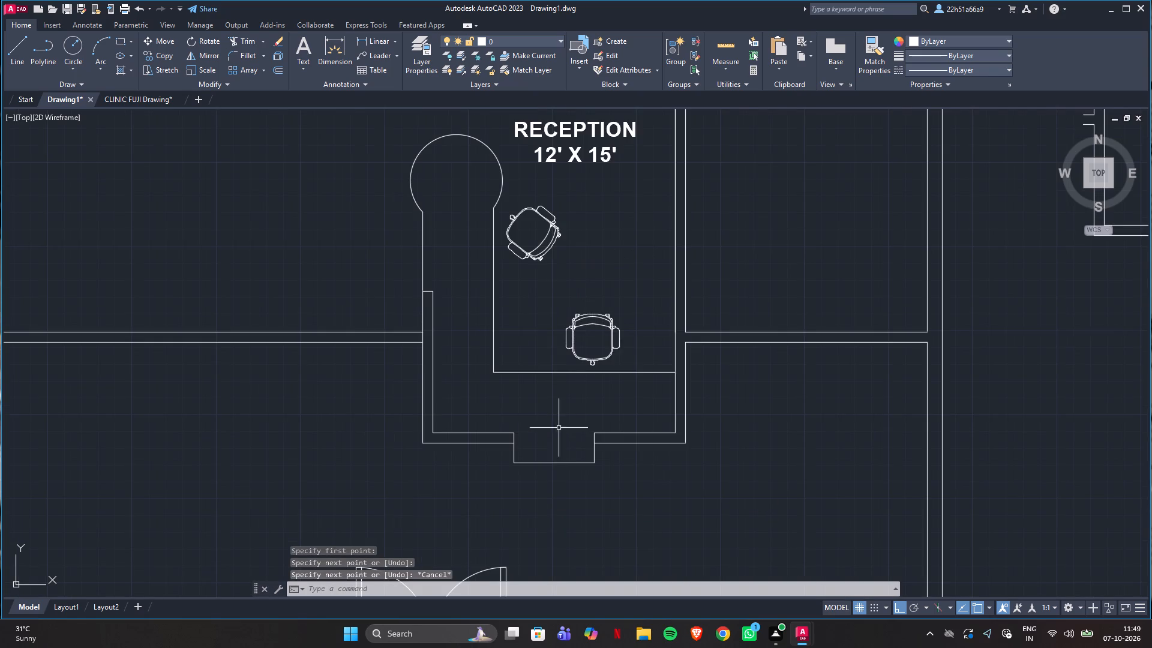
Check the reception against CLINIC FUJI Drawing, and delete the spare reception copy outside the plan's right outer wall in Drawing1.
{"action": "scroll", "coordinate": [587, 429], "scroll_direction": "down", "scroll_amount": 1}
{"action": "left_click", "coordinate": [128, 102]}
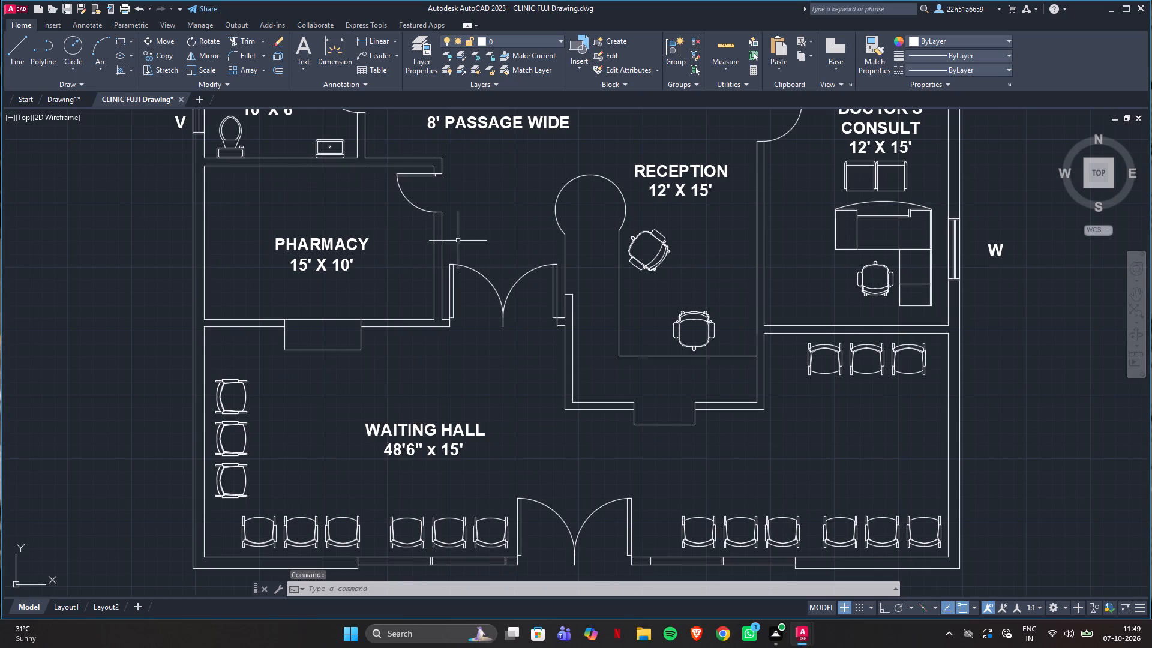
{"action": "left_click", "coordinate": [62, 97]}
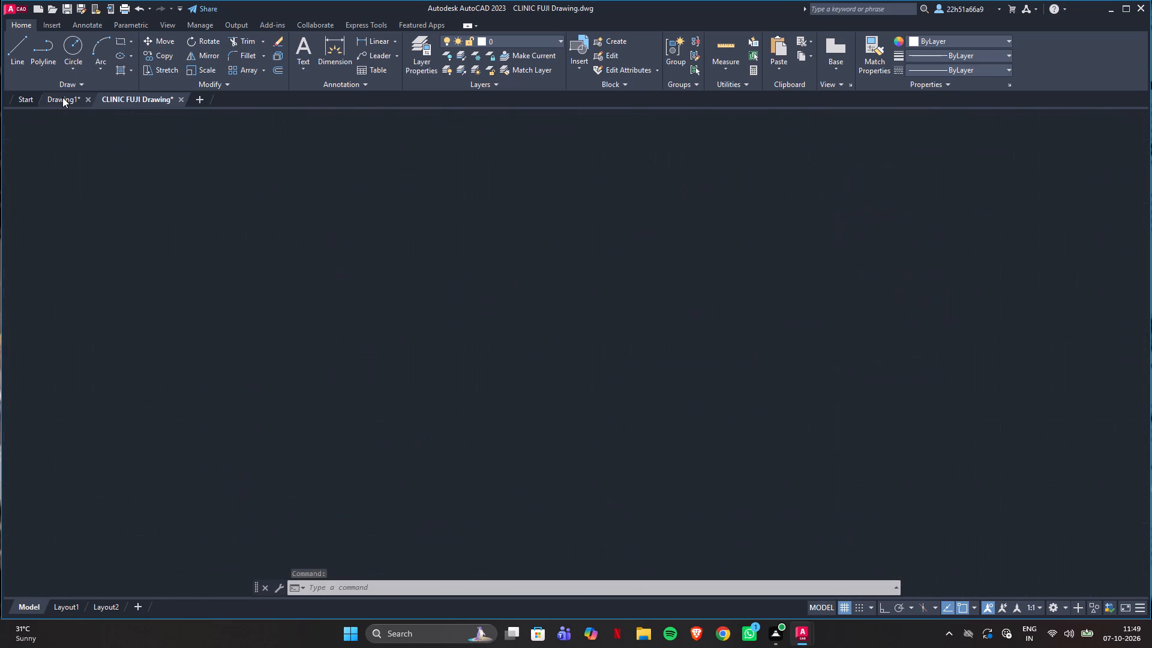
{"action": "scroll", "coordinate": [379, 310], "scroll_direction": "down", "scroll_amount": 1}
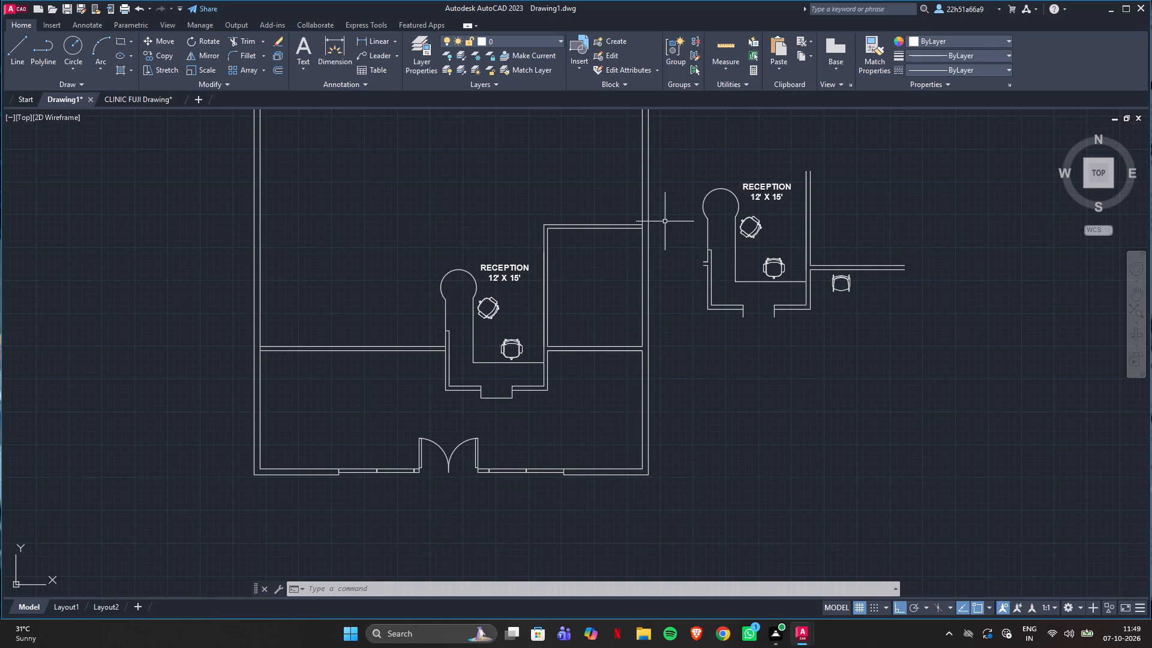
{"action": "left_click", "coordinate": [675, 151]}
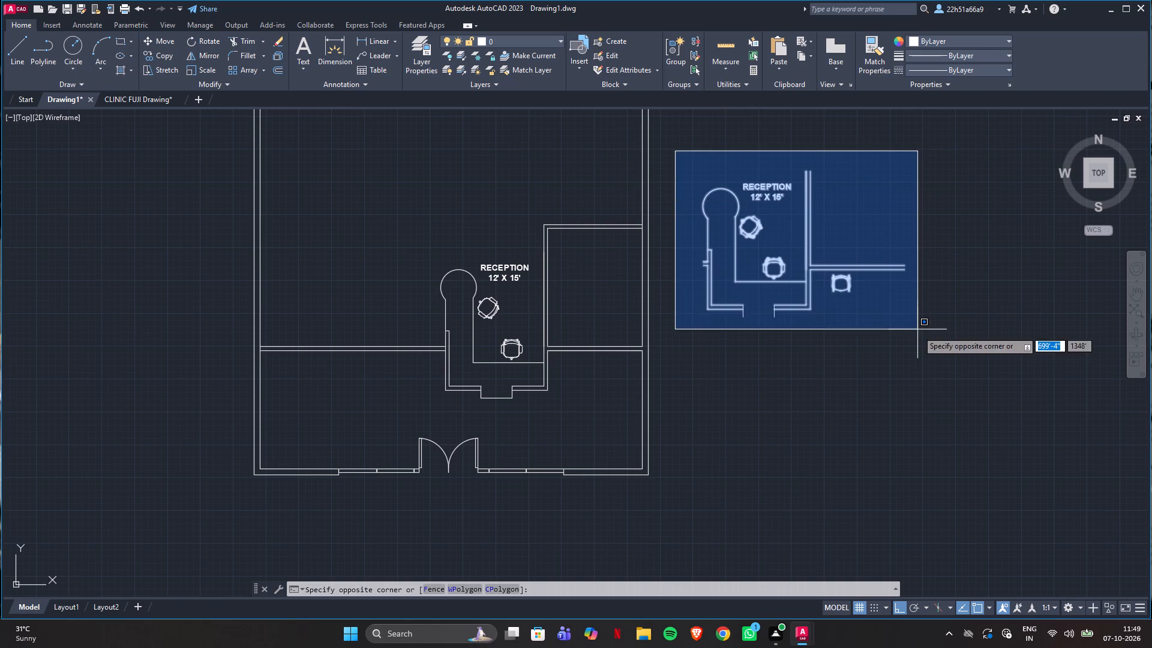
{"action": "left_click", "coordinate": [917, 345]}
{"action": "key", "text": "Delete"}
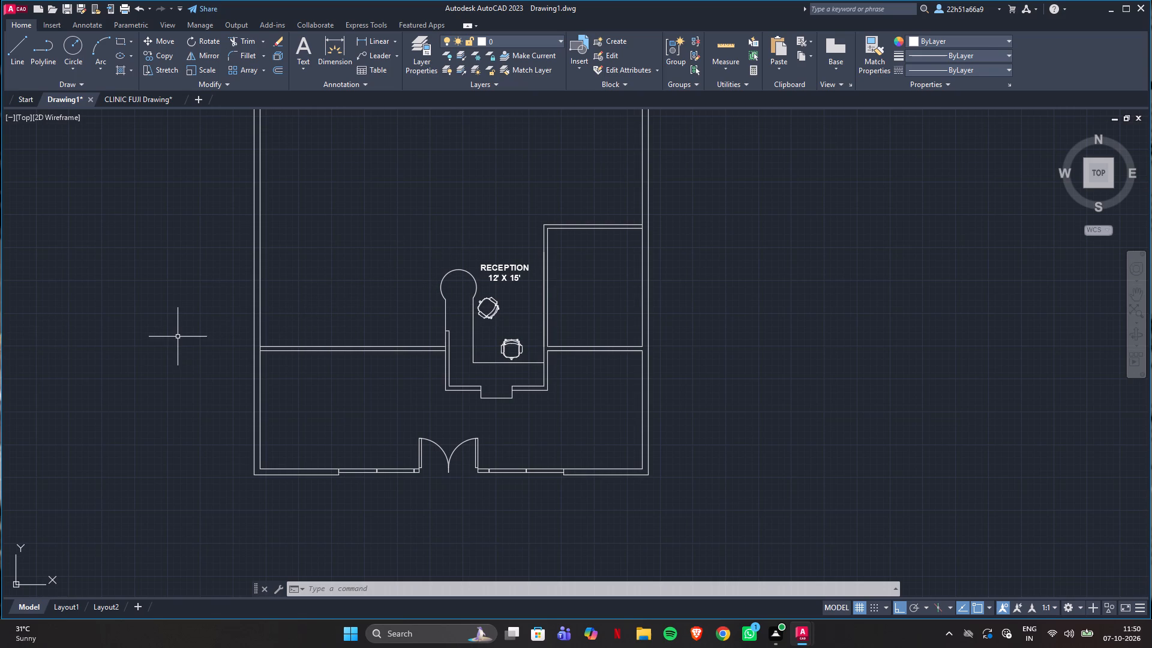
Examine the pharmacy and waiting hall layout in CLINIC FUJI Drawing against Drawing1, and quick-measure the consult room.
{"action": "scroll", "coordinate": [385, 413], "scroll_direction": "down", "scroll_amount": 1}
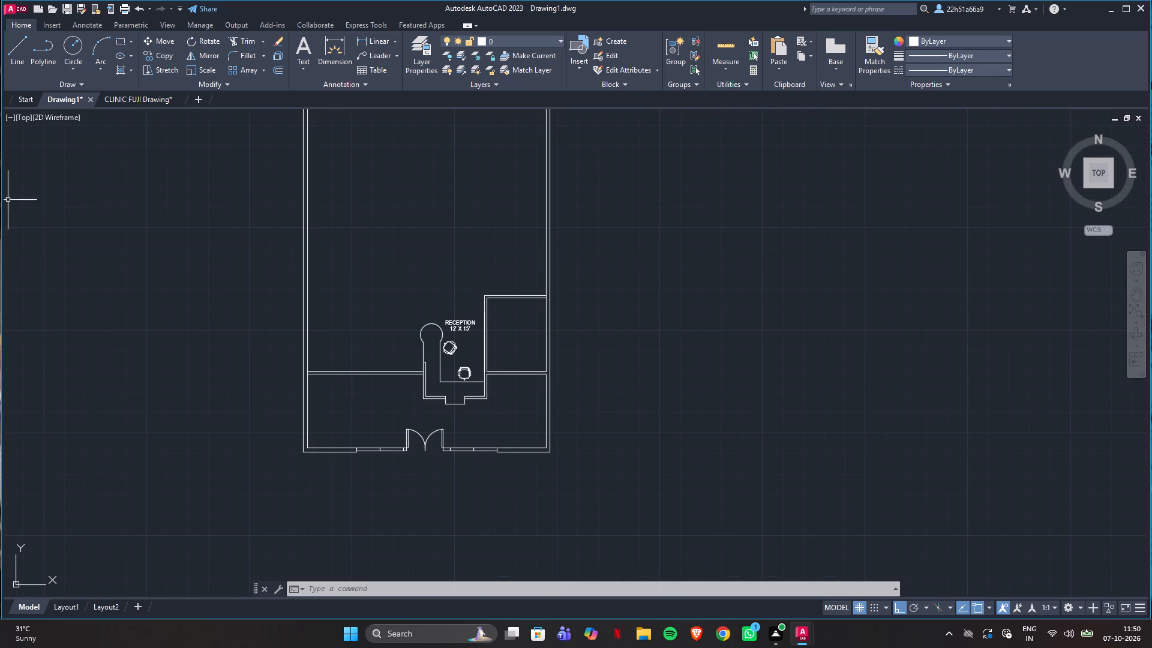
{"action": "left_click", "coordinate": [147, 99]}
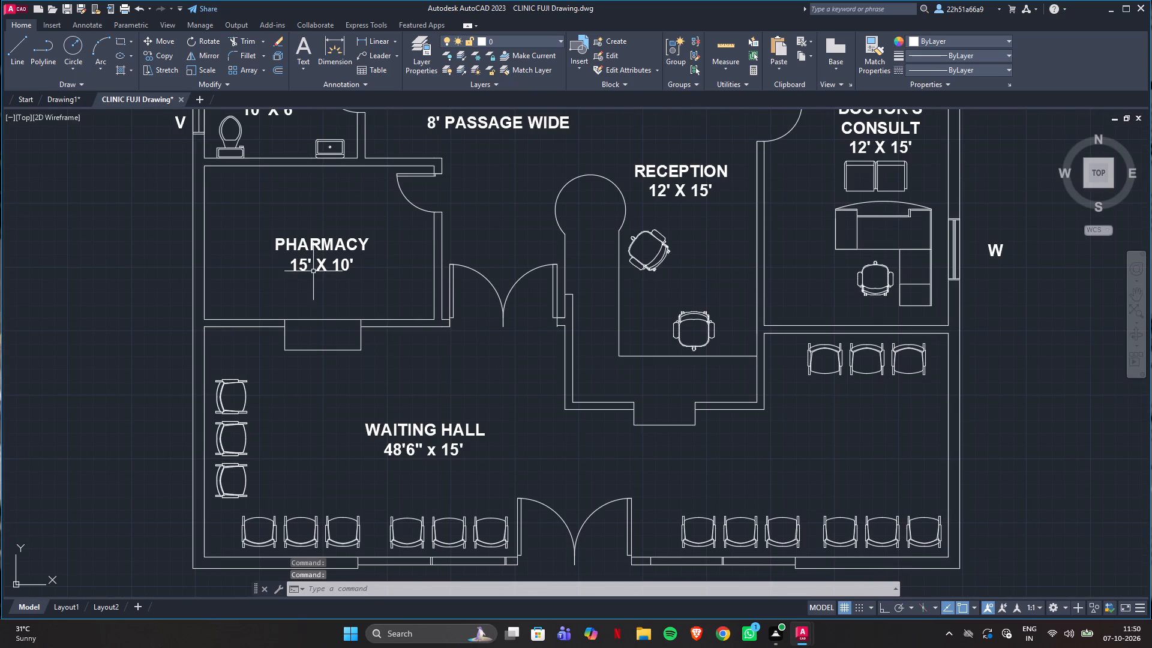
{"action": "scroll", "coordinate": [518, 405], "scroll_direction": "down", "scroll_amount": 1}
{"action": "left_click", "coordinate": [57, 101]}
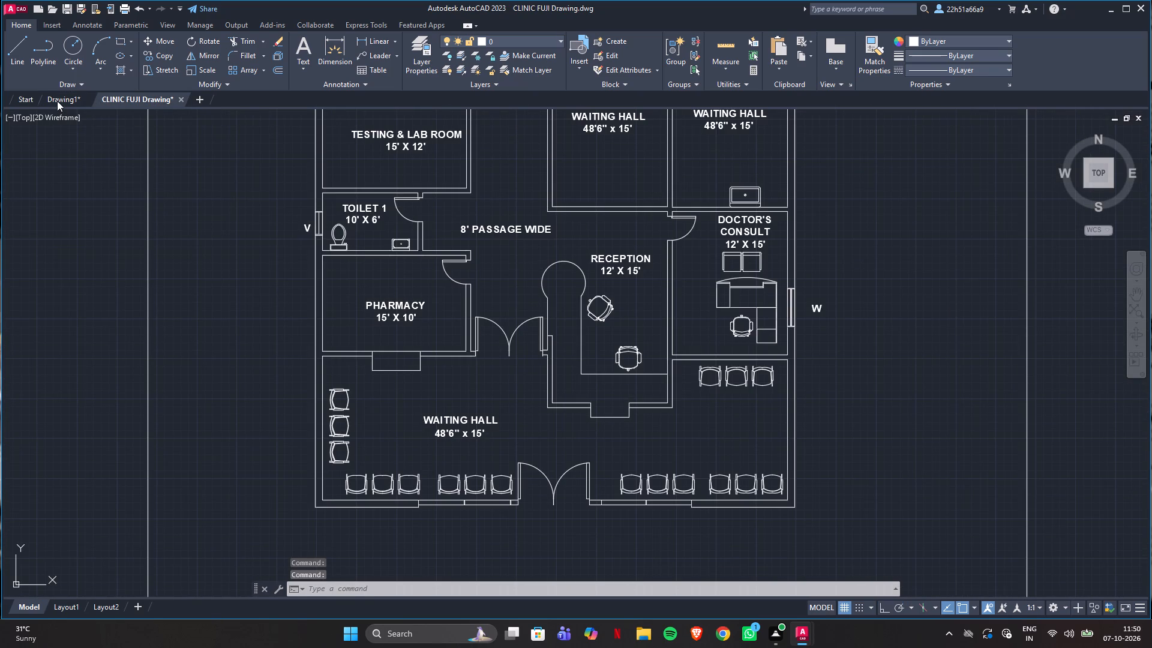
{"action": "scroll", "coordinate": [478, 335], "scroll_direction": "up", "scroll_amount": 1}
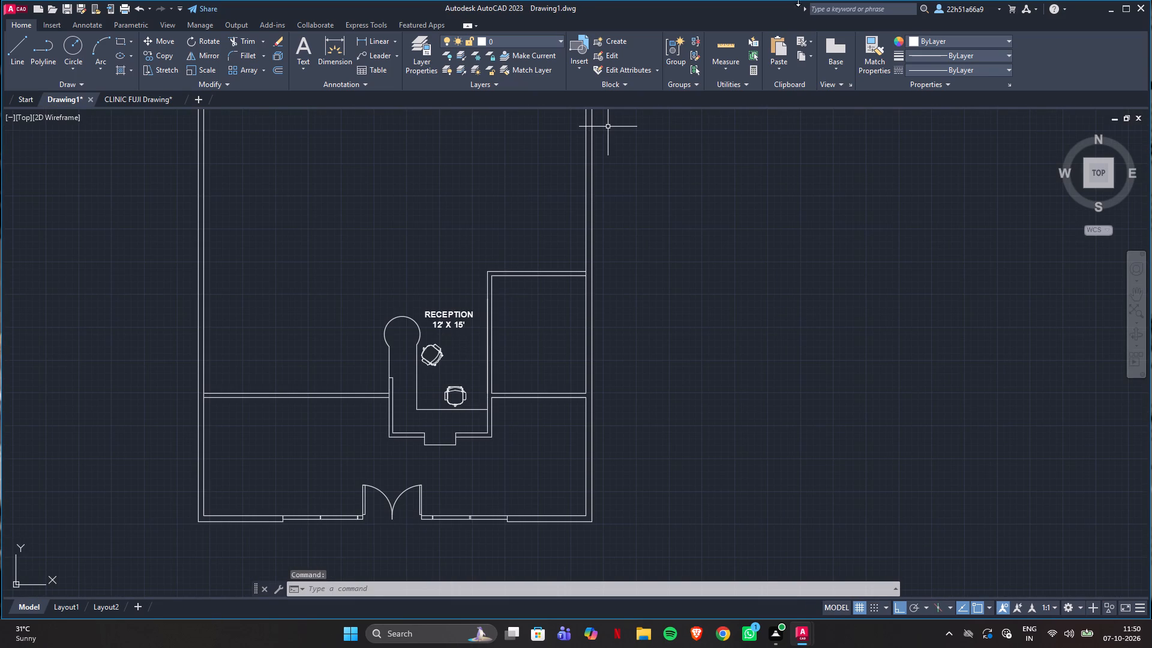
{"action": "left_click", "coordinate": [722, 45]}
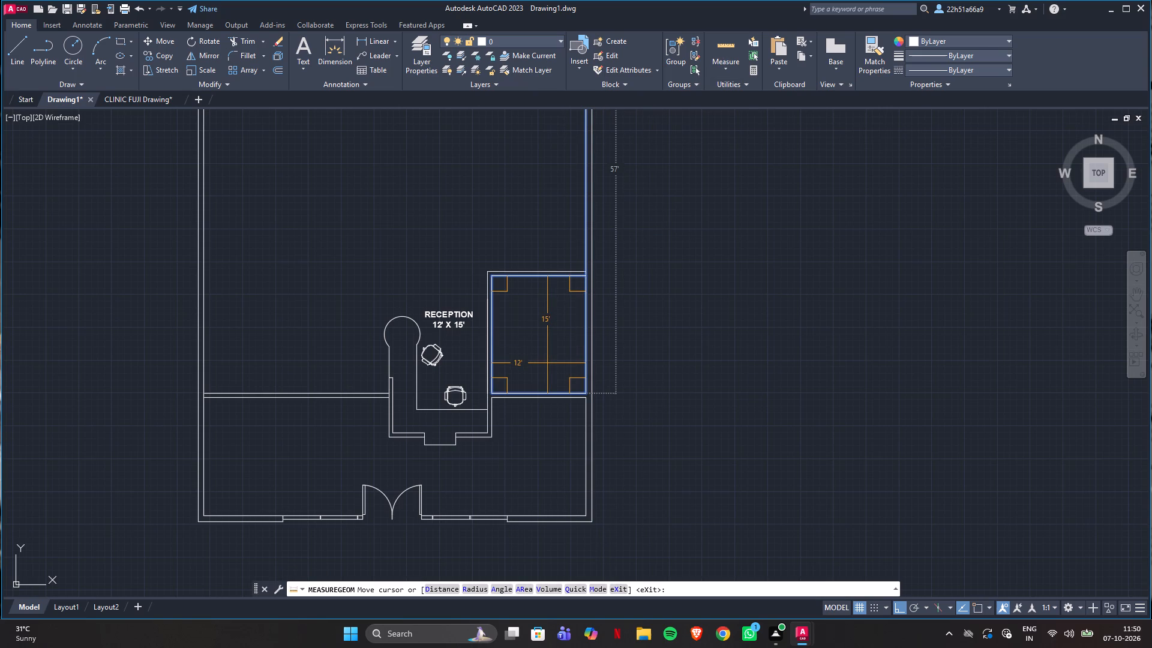
{"action": "key", "text": "Escape"}
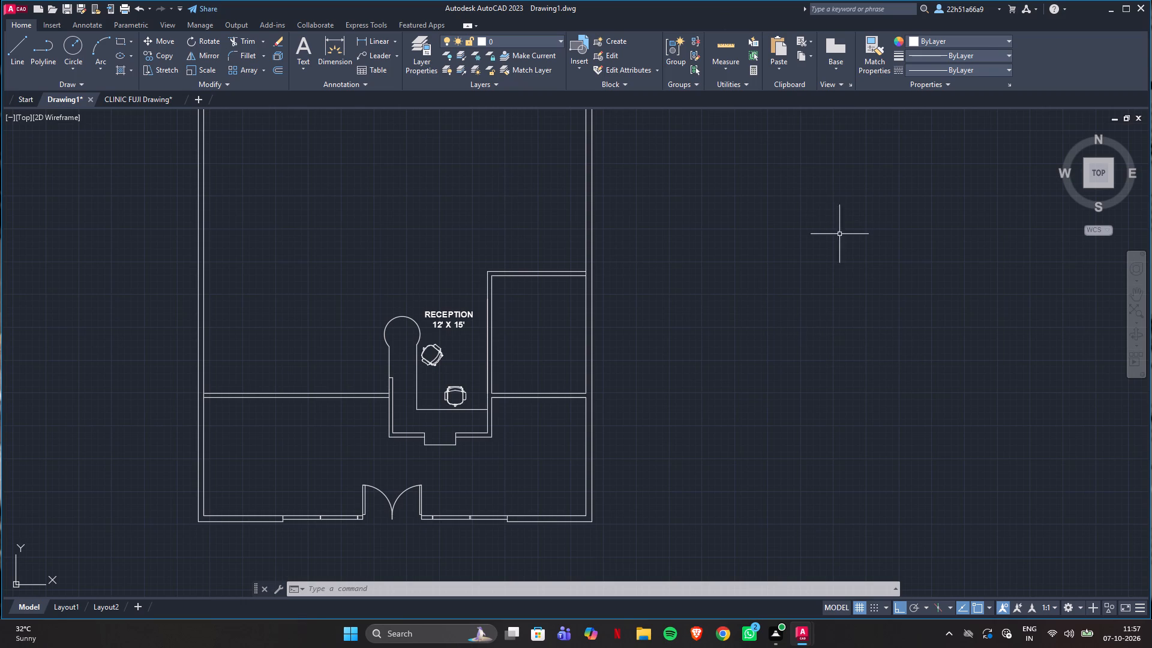
{"action": "left_click", "coordinate": [127, 95]}
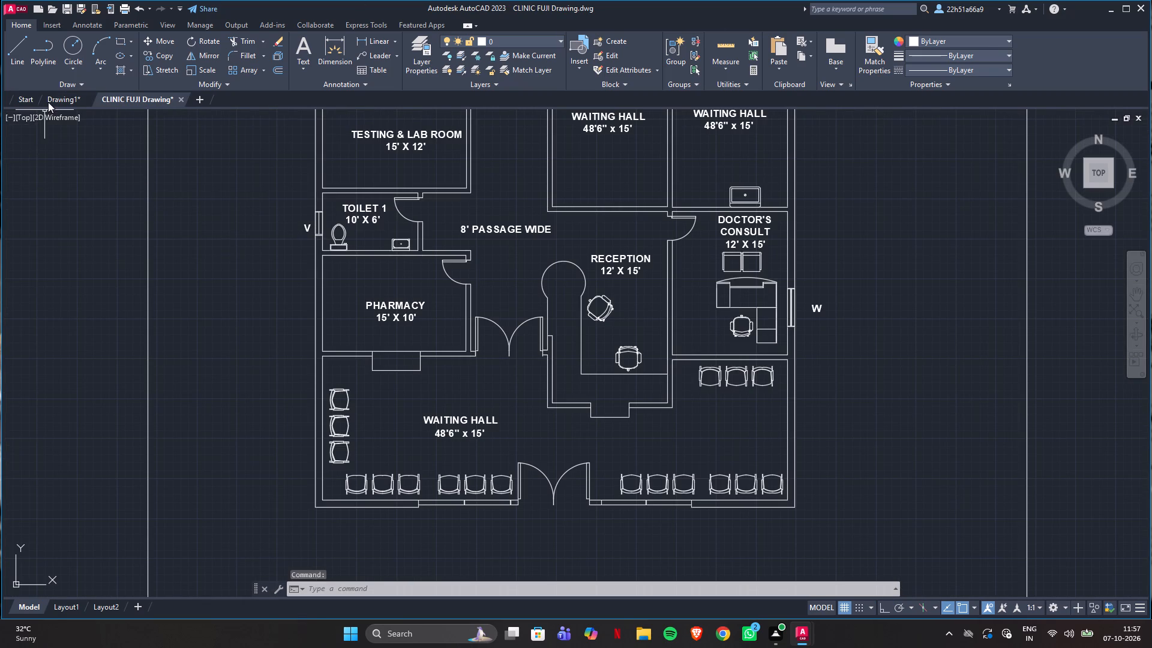
{"action": "left_click", "coordinate": [51, 100]}
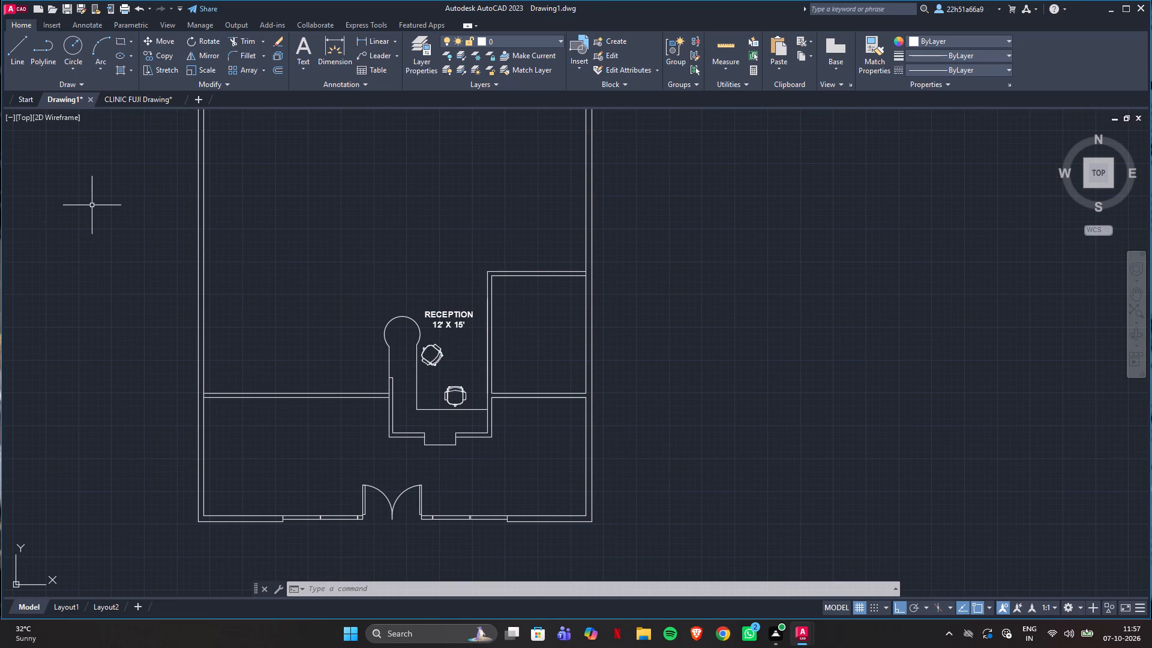
{"action": "left_click", "coordinate": [131, 98]}
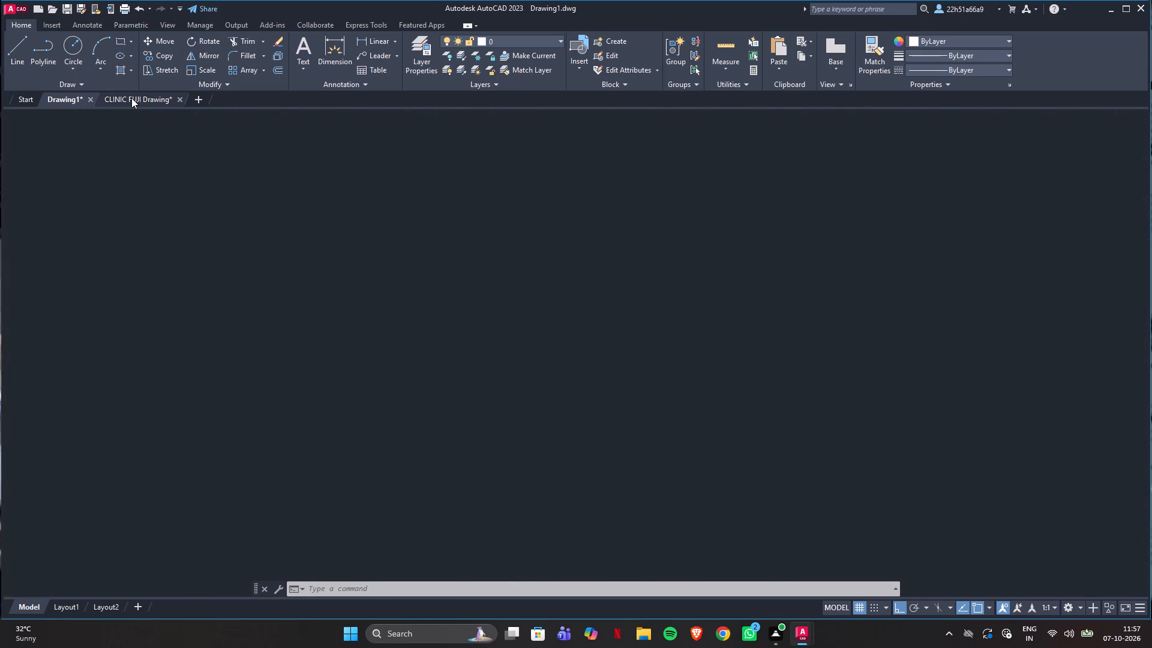
{"action": "left_click", "coordinate": [59, 104]}
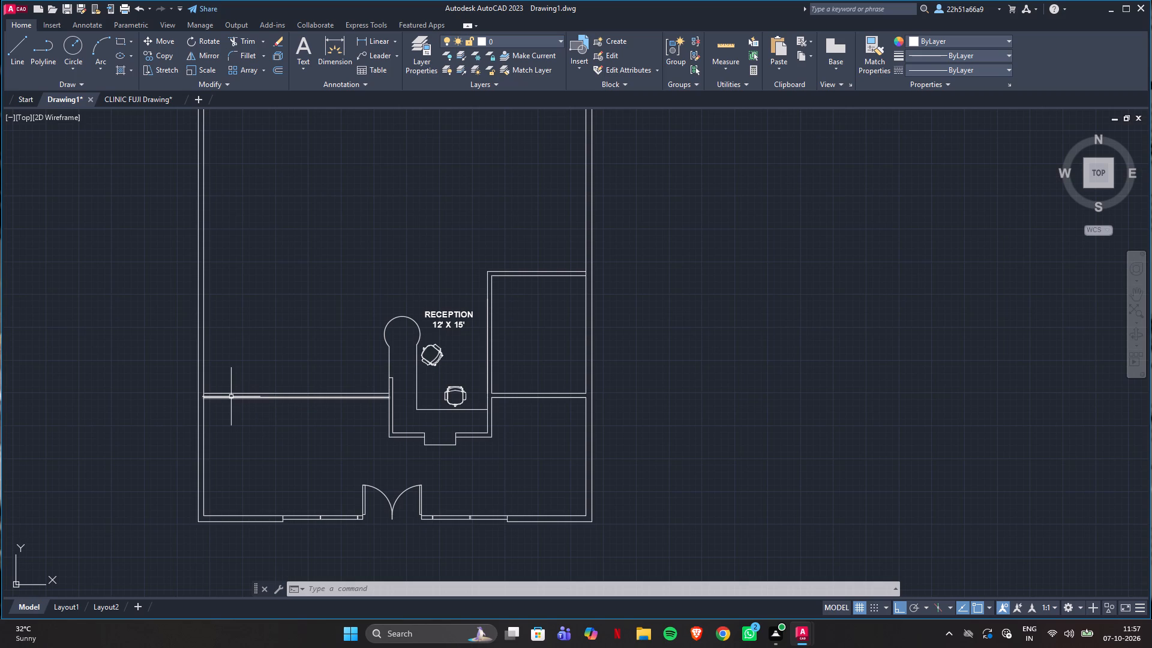
Draw the pharmacy's inner wall lines: from 10' above the partition on the left wall's inner face, 15' across, and down to the partition.
{"action": "key", "text": "l"}
{"action": "key", "text": "Return"}
{"action": "key", "text": "t"}
{"action": "key", "text": "r"}
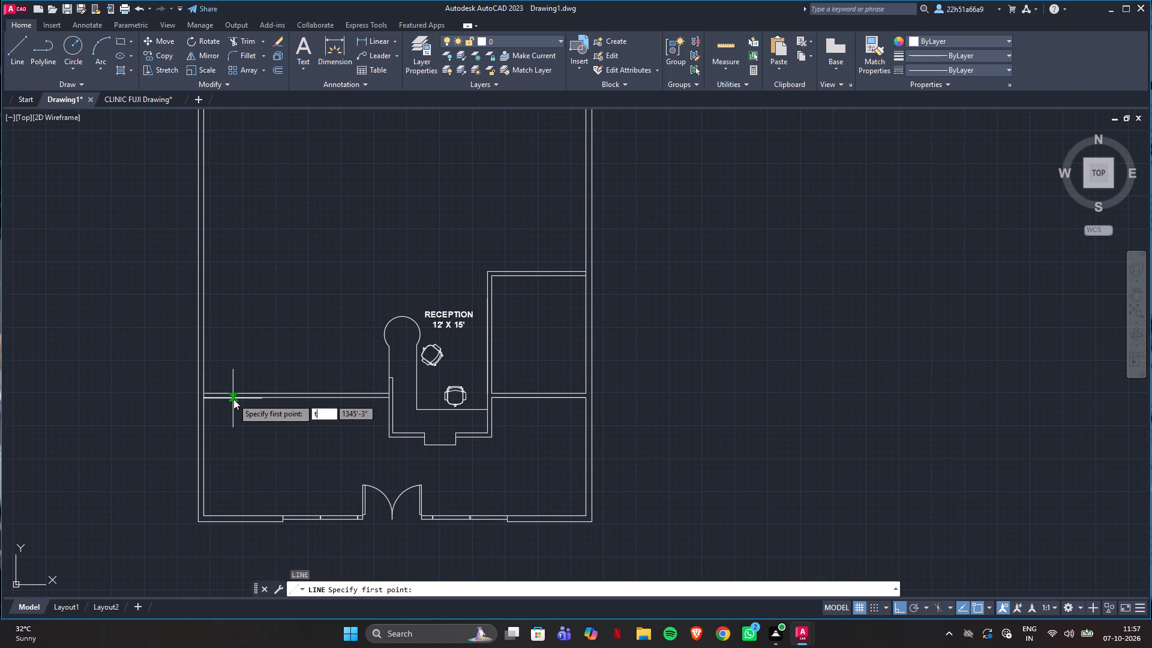
{"action": "key", "text": "a"}
{"action": "key", "text": "Return"}
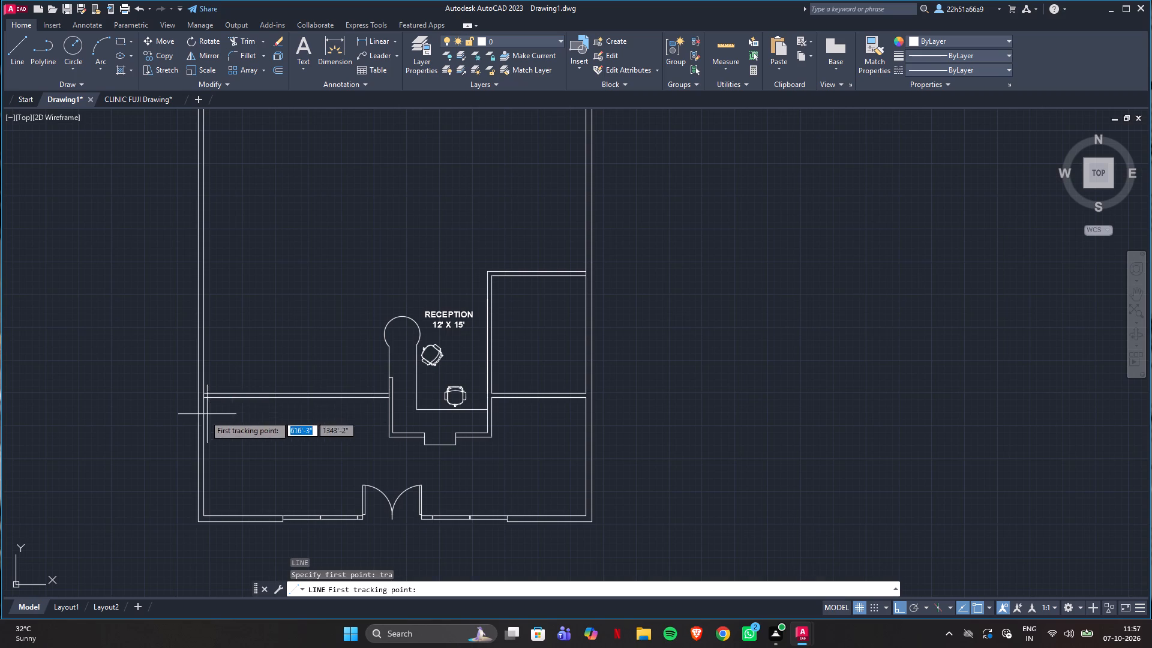
{"action": "scroll", "coordinate": [212, 394], "scroll_direction": "up", "scroll_amount": 1}
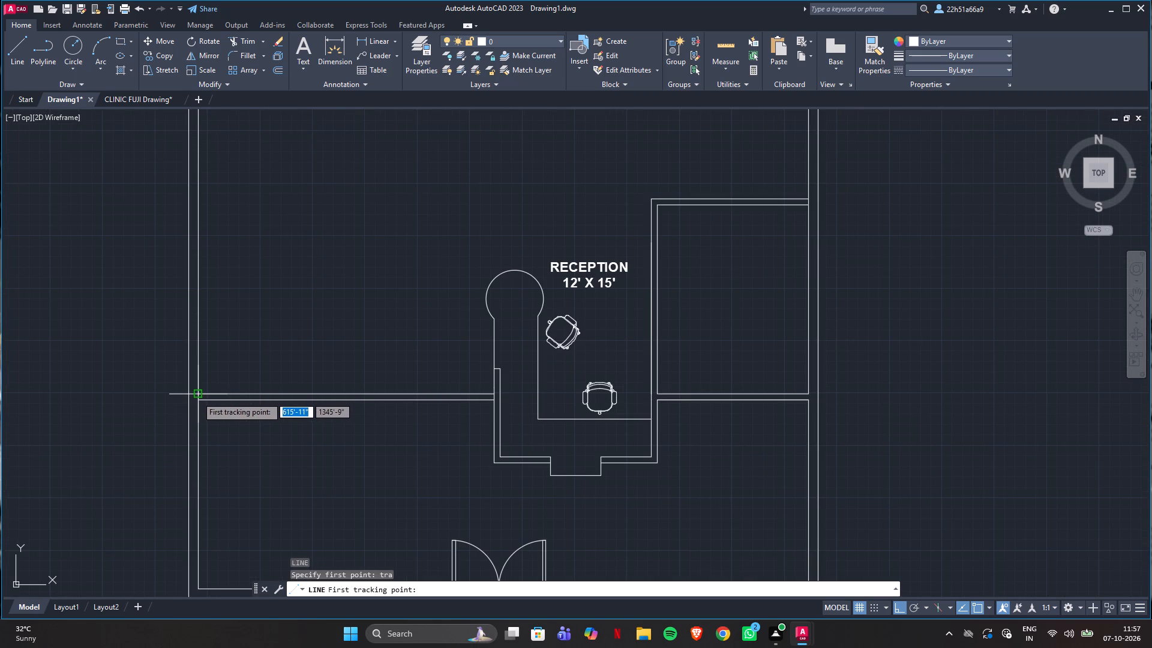
{"action": "left_click", "coordinate": [197, 397]}
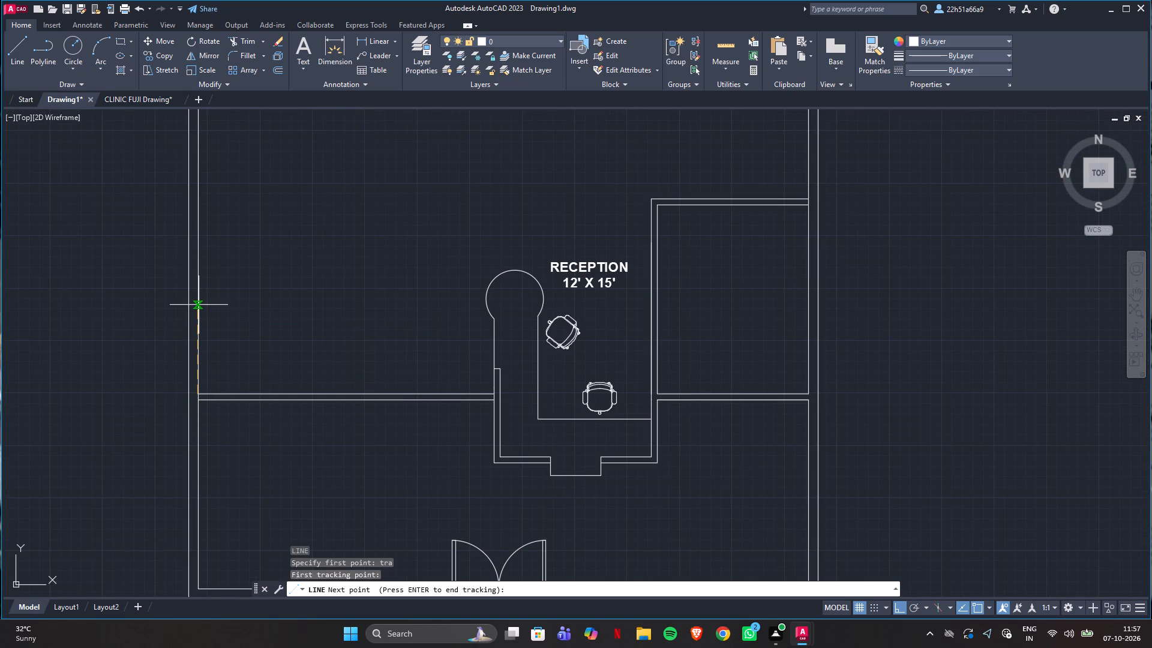
{"action": "type", "text": "10'"}
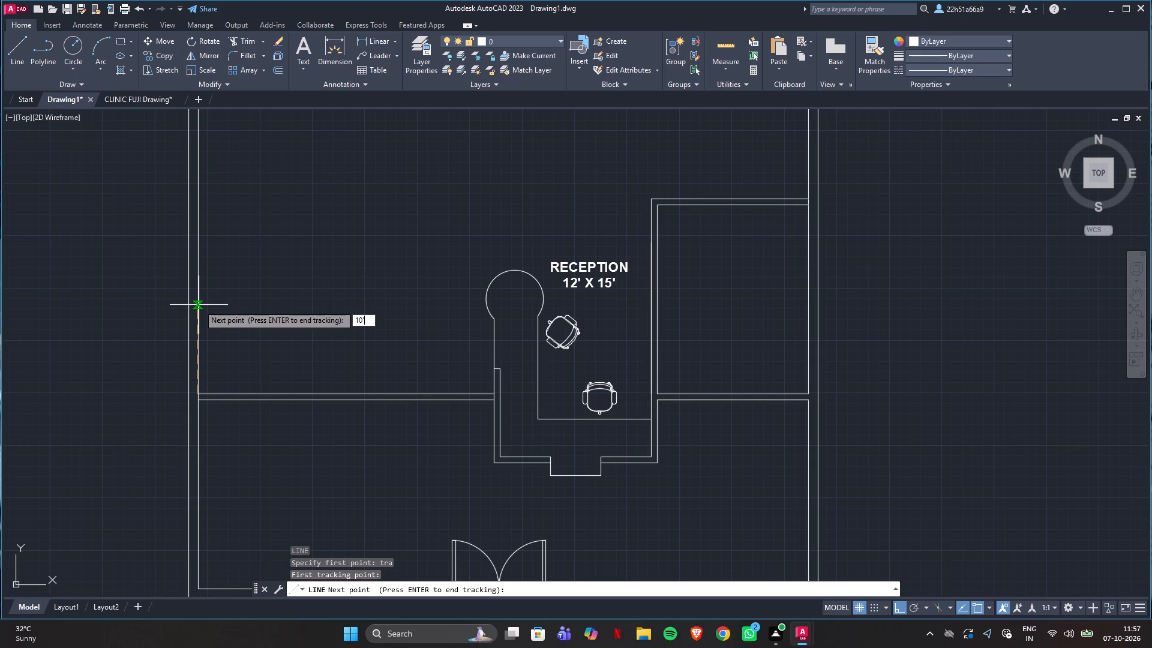
{"action": "key", "text": "Return"}
{"action": "key", "text": "Return"}
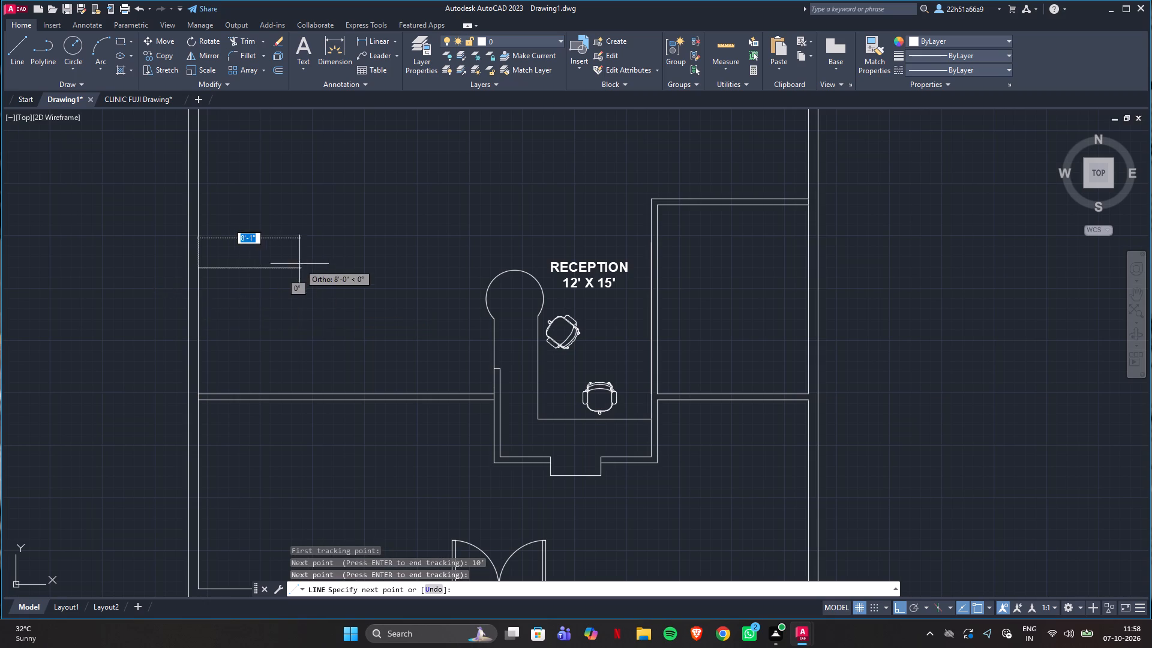
{"action": "key", "text": "1"}
{"action": "type", "text": "5'"}
{"action": "key", "text": "Return"}
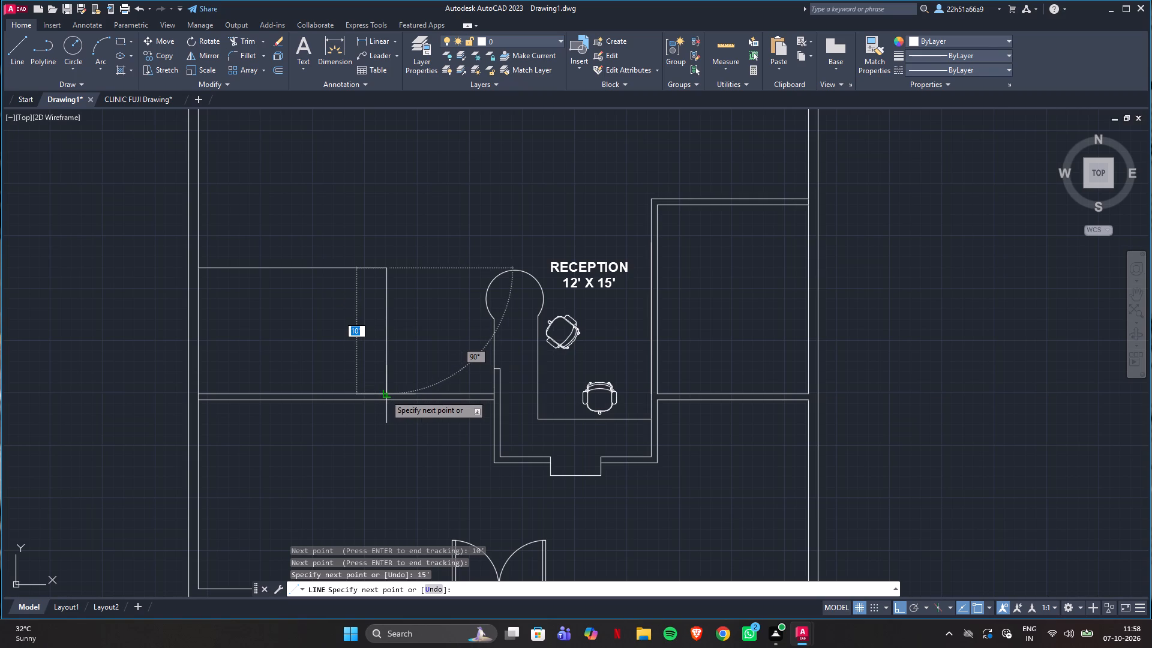
{"action": "left_click", "coordinate": [385, 395]}
{"action": "key", "text": "Escape"}
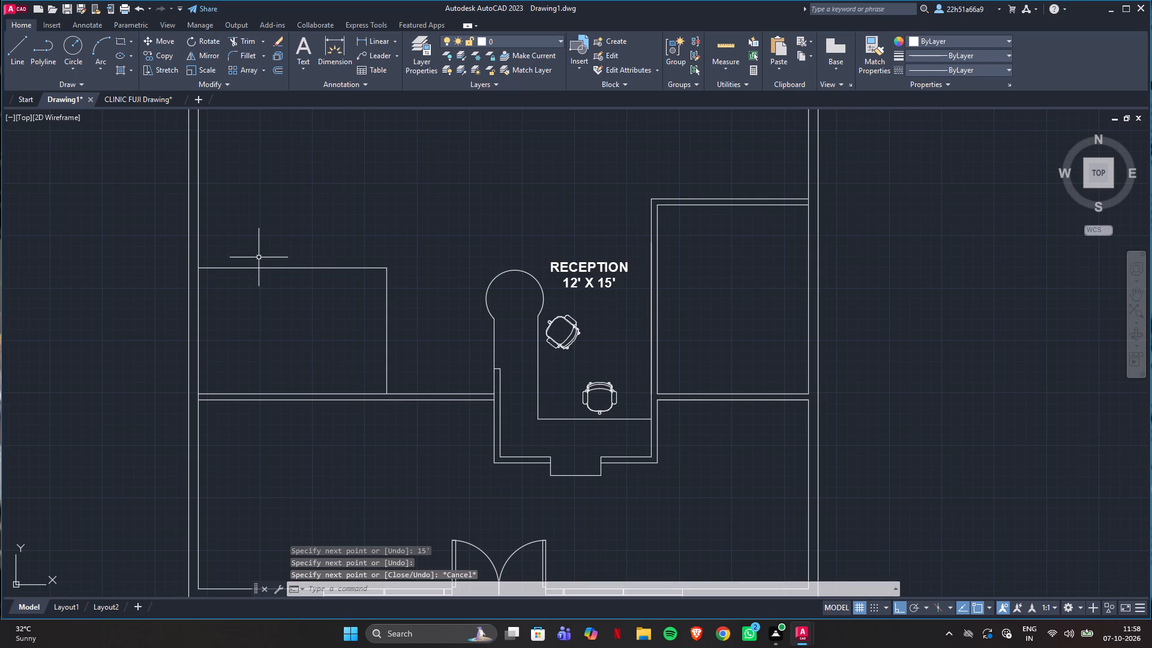
Offset the pharmacy's upper and right wall lines outward by 6" to give the walls thickness.
{"action": "key", "text": "o"}
{"action": "key", "text": "f"}
{"action": "key", "text": "Return"}
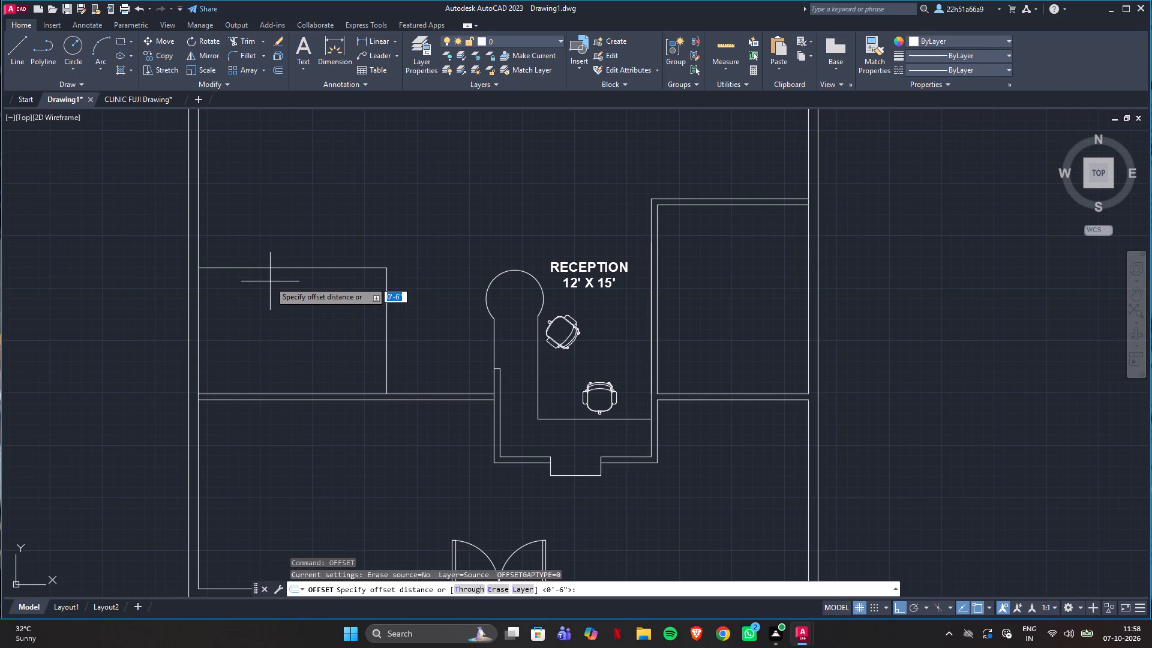
{"action": "key", "text": "Return"}
{"action": "left_click", "coordinate": [281, 268]}
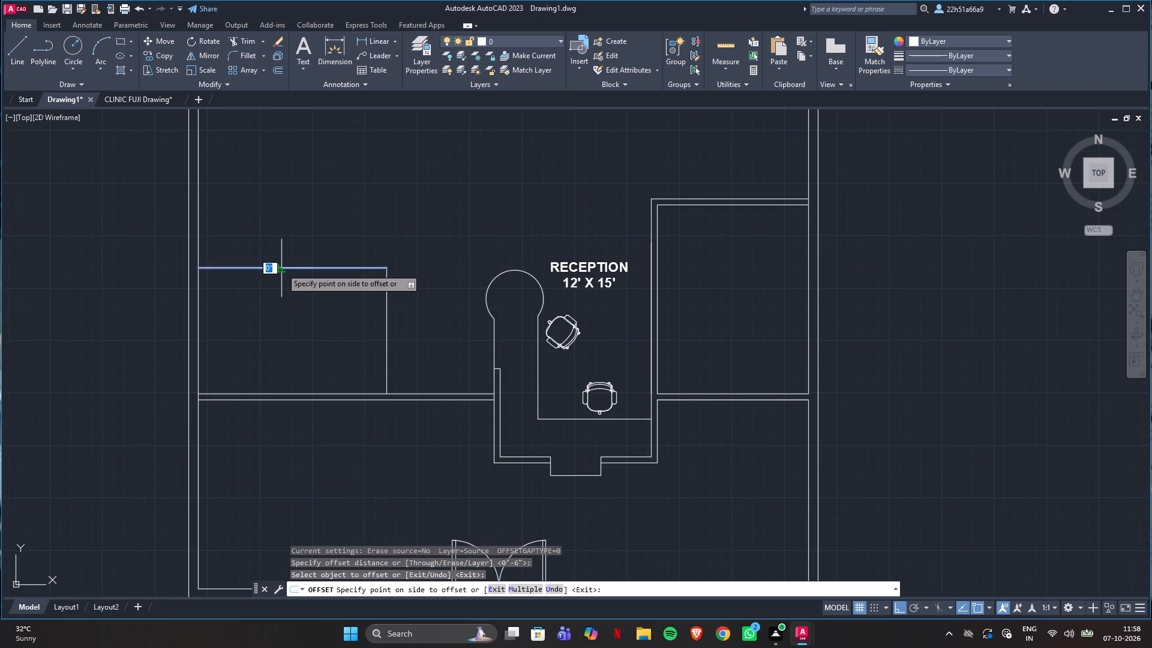
{"action": "left_click", "coordinate": [287, 252]}
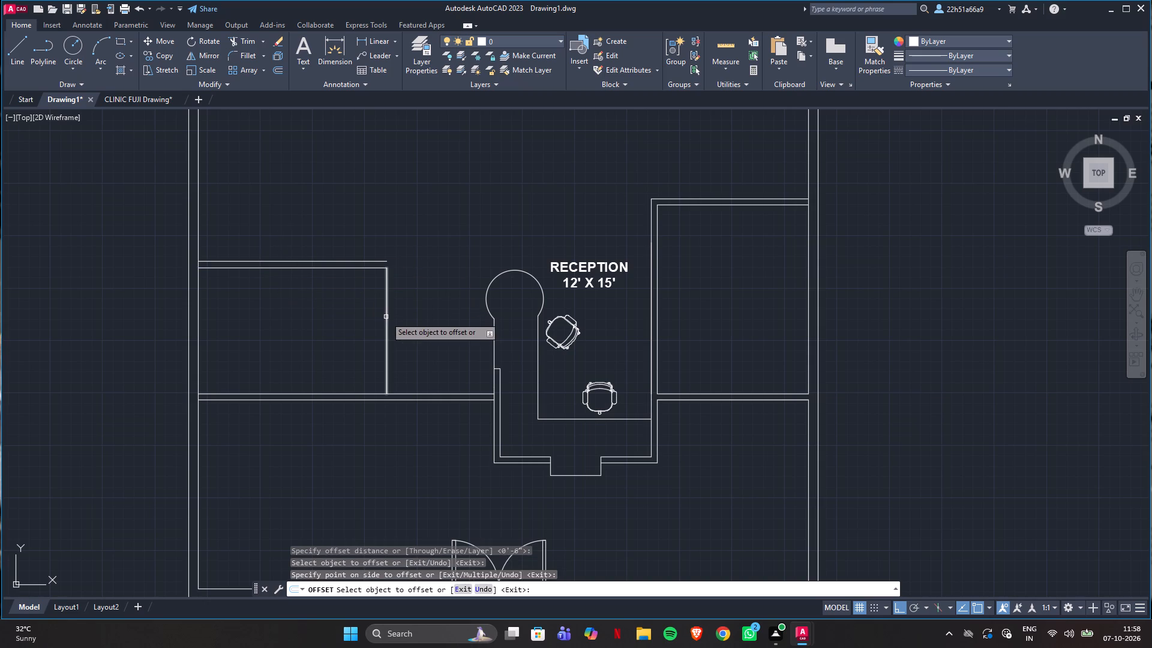
{"action": "left_click", "coordinate": [386, 317]}
{"action": "left_click", "coordinate": [416, 316]}
{"action": "key", "text": "Escape"}
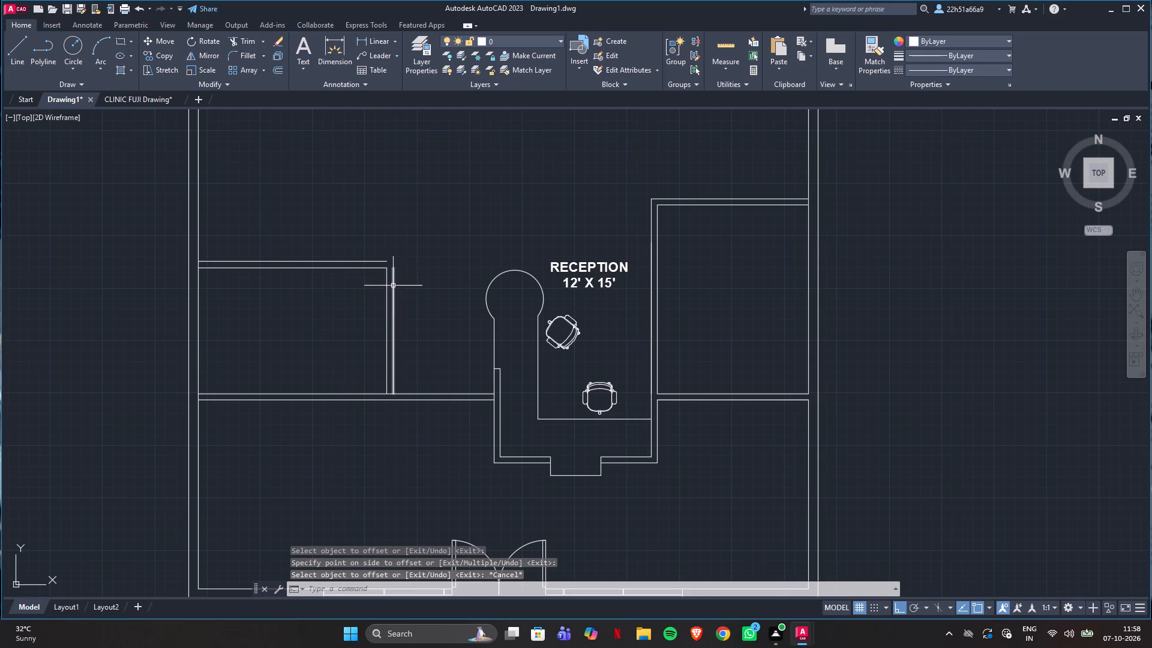
Extend the pharmacy's two outer wall lines 6" each so they meet at the upper right corner.
{"action": "scroll", "coordinate": [392, 284], "scroll_direction": "up", "scroll_amount": 3}
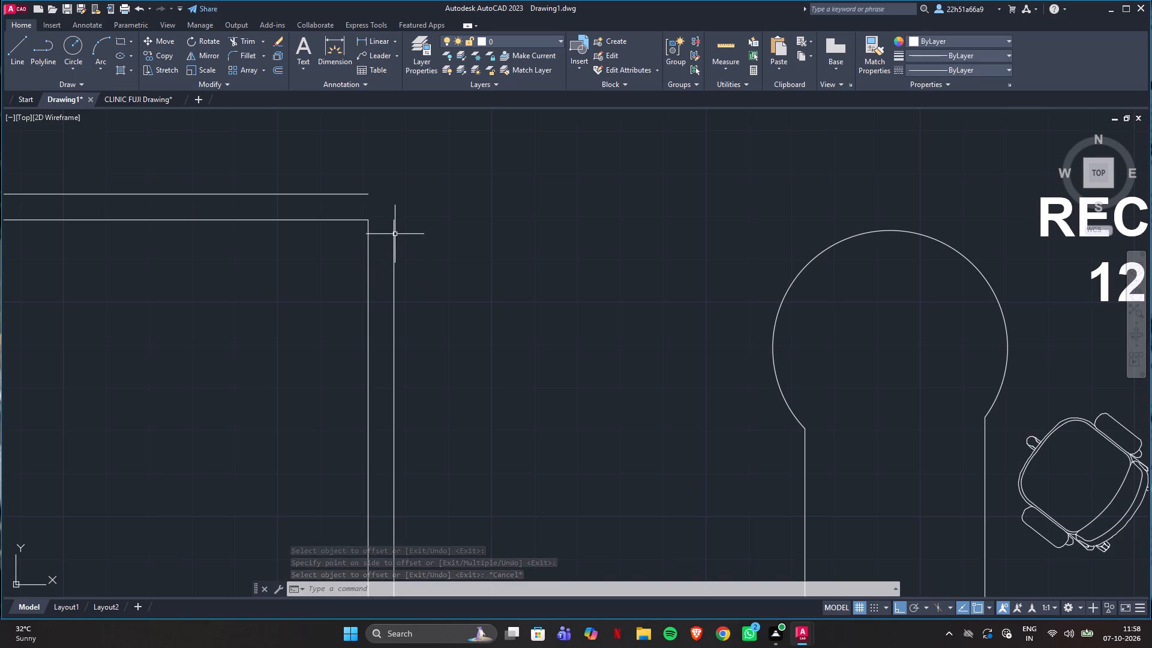
{"action": "left_click", "coordinate": [395, 234]}
{"action": "scroll", "coordinate": [395, 223], "scroll_direction": "up", "scroll_amount": 2}
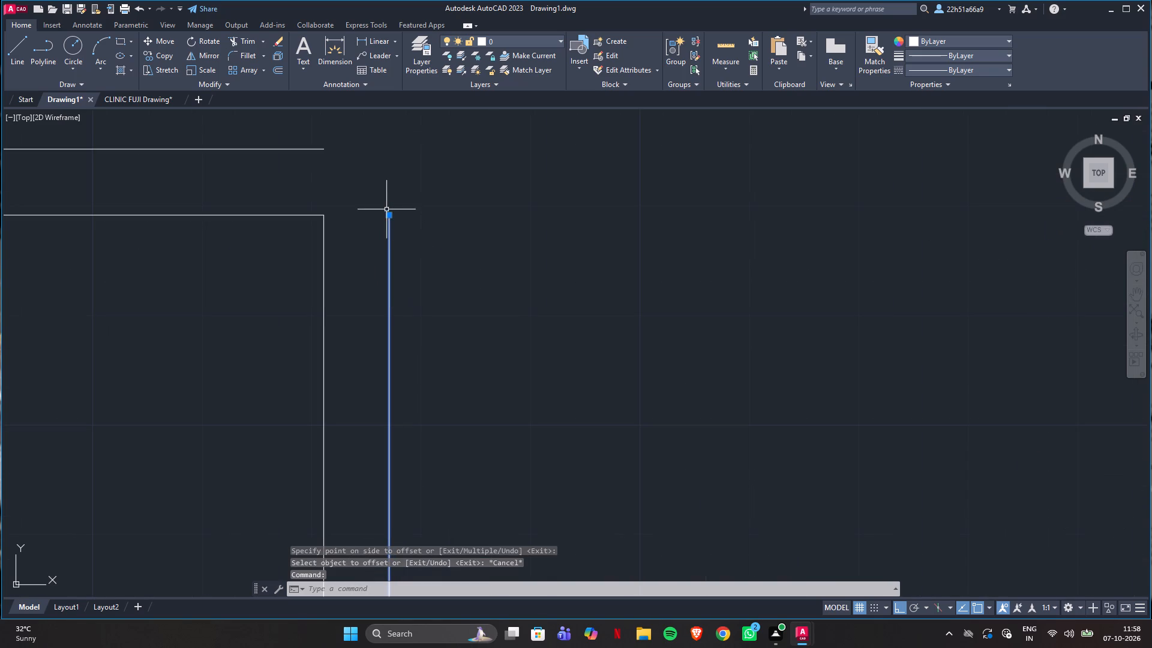
{"action": "left_click", "coordinate": [388, 213]}
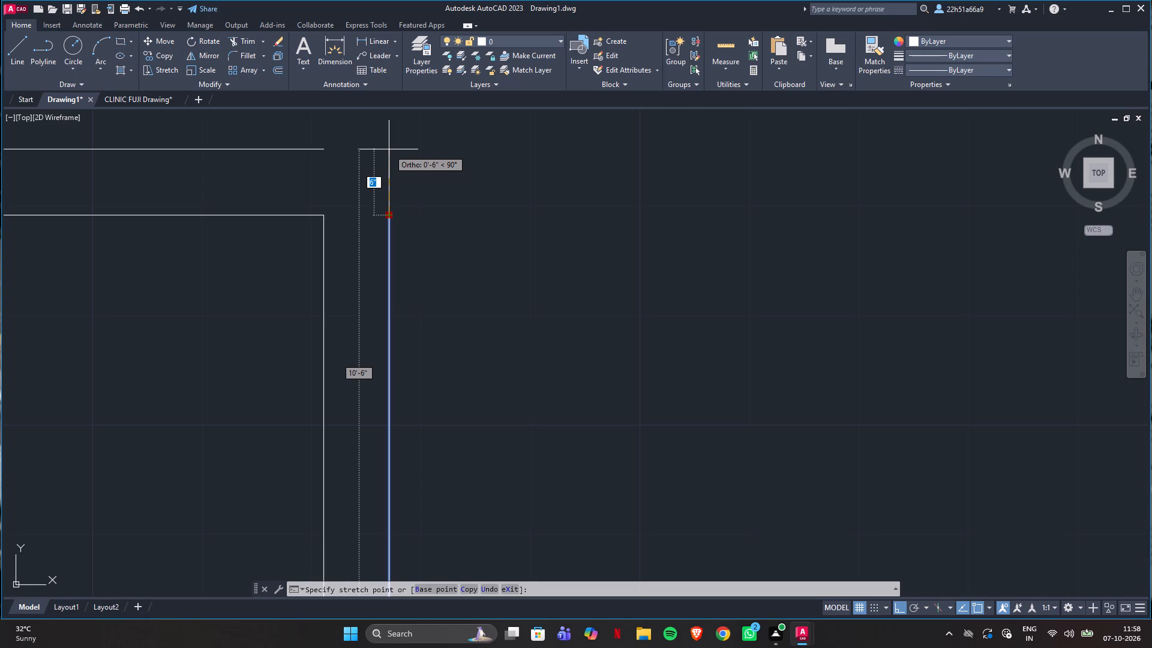
{"action": "left_click", "coordinate": [389, 149]}
{"action": "key", "text": "Escape"}
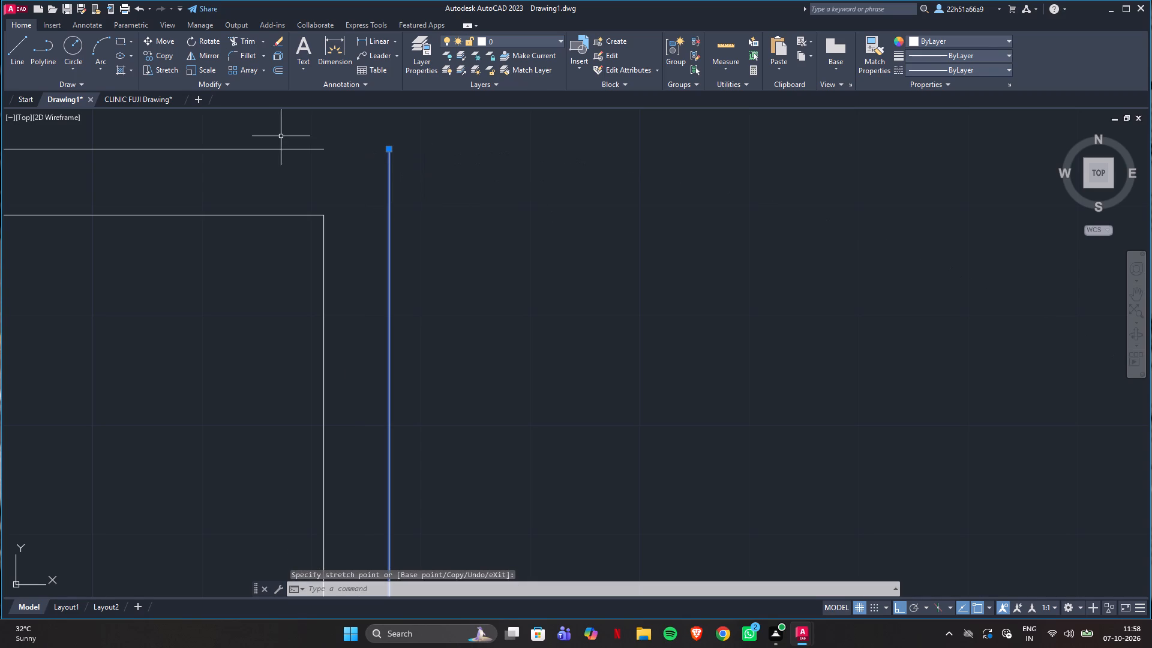
{"action": "left_click", "coordinate": [307, 149]}
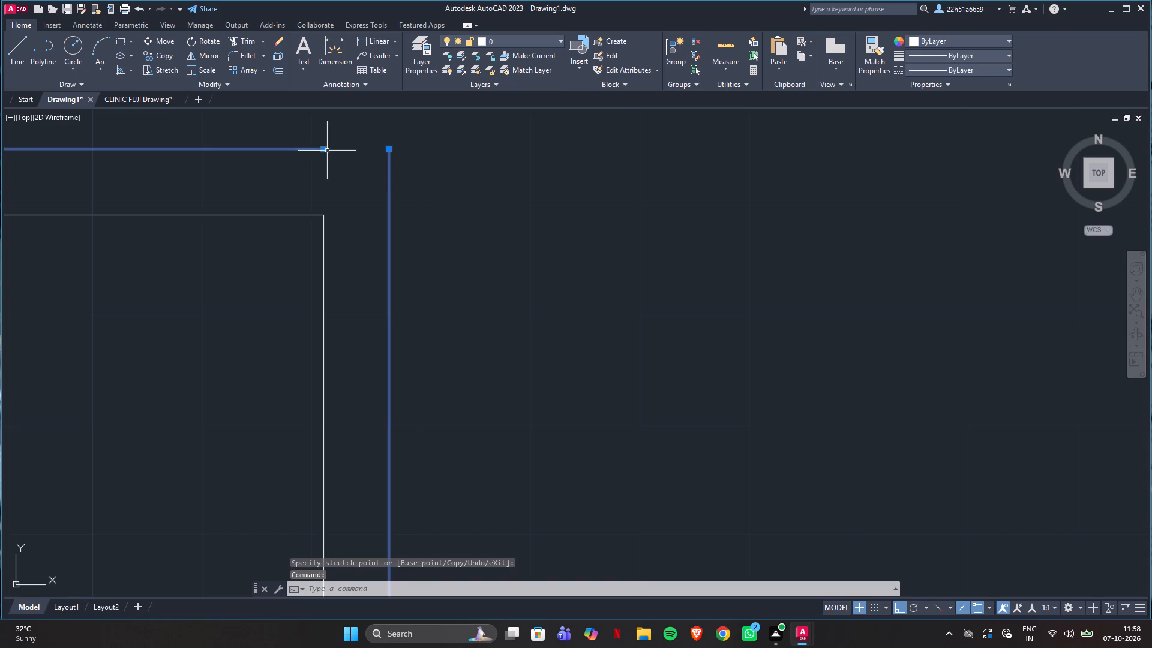
{"action": "left_click", "coordinate": [325, 150]}
{"action": "left_click", "coordinate": [389, 150]}
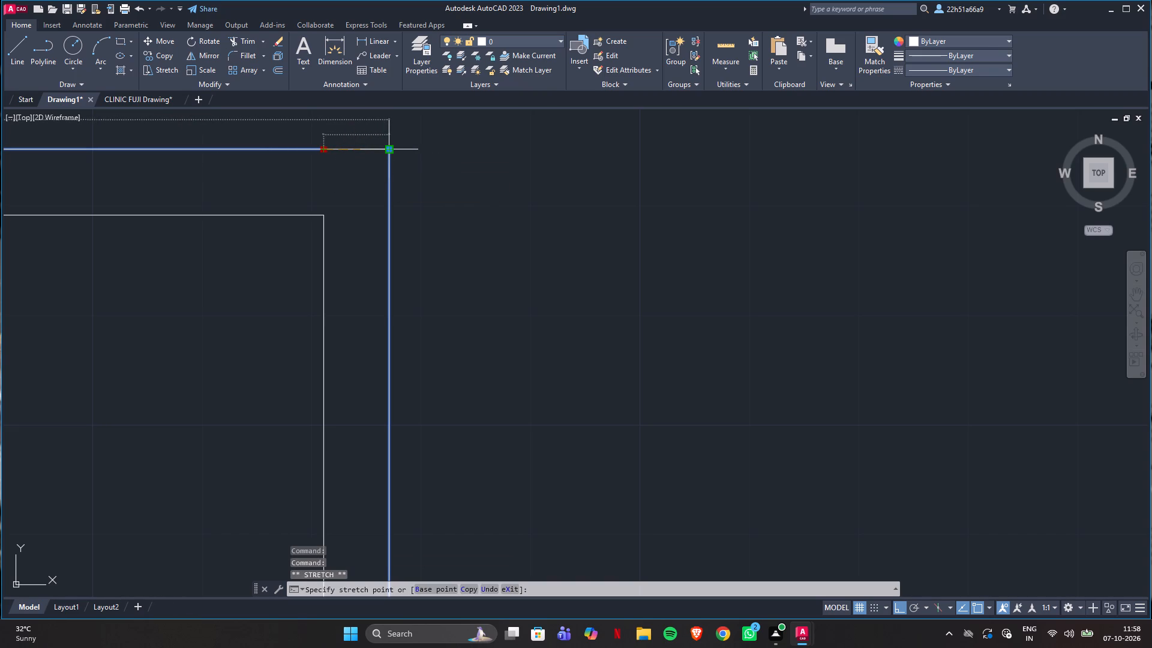
{"action": "key", "text": "Escape"}
Compare the pharmacy and passage door layout with CLINIC FUJI Drawing, and quick-measure the new room in Drawing1.
{"action": "scroll", "coordinate": [399, 259], "scroll_direction": "down", "scroll_amount": 3}
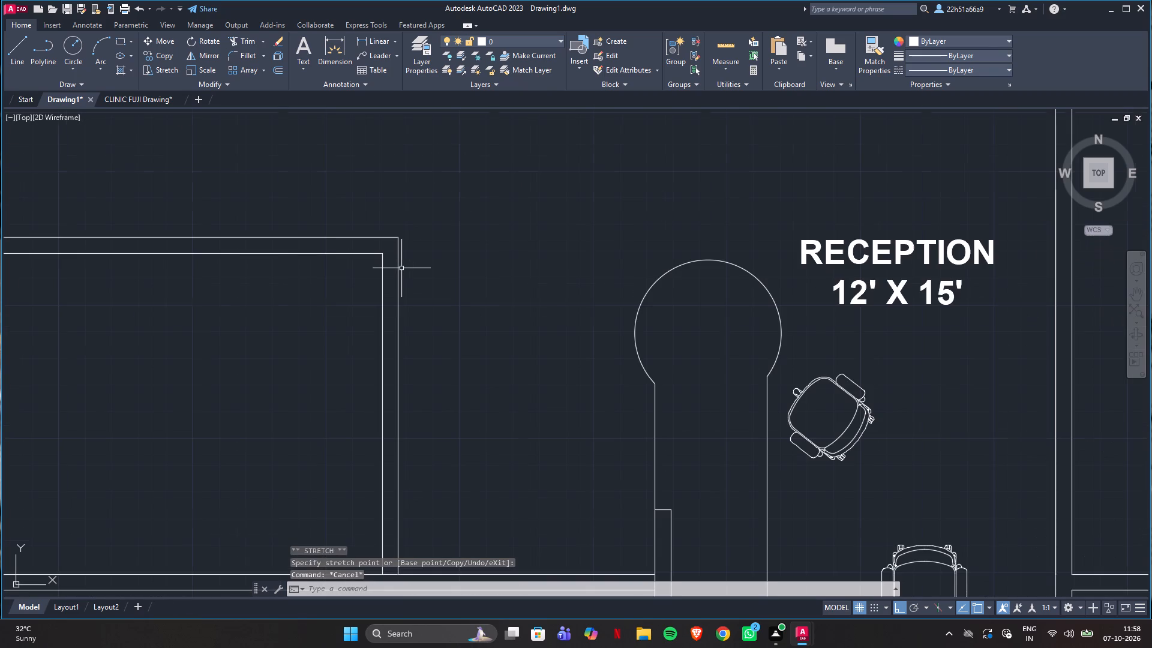
{"action": "scroll", "coordinate": [487, 261], "scroll_direction": "down", "scroll_amount": 3}
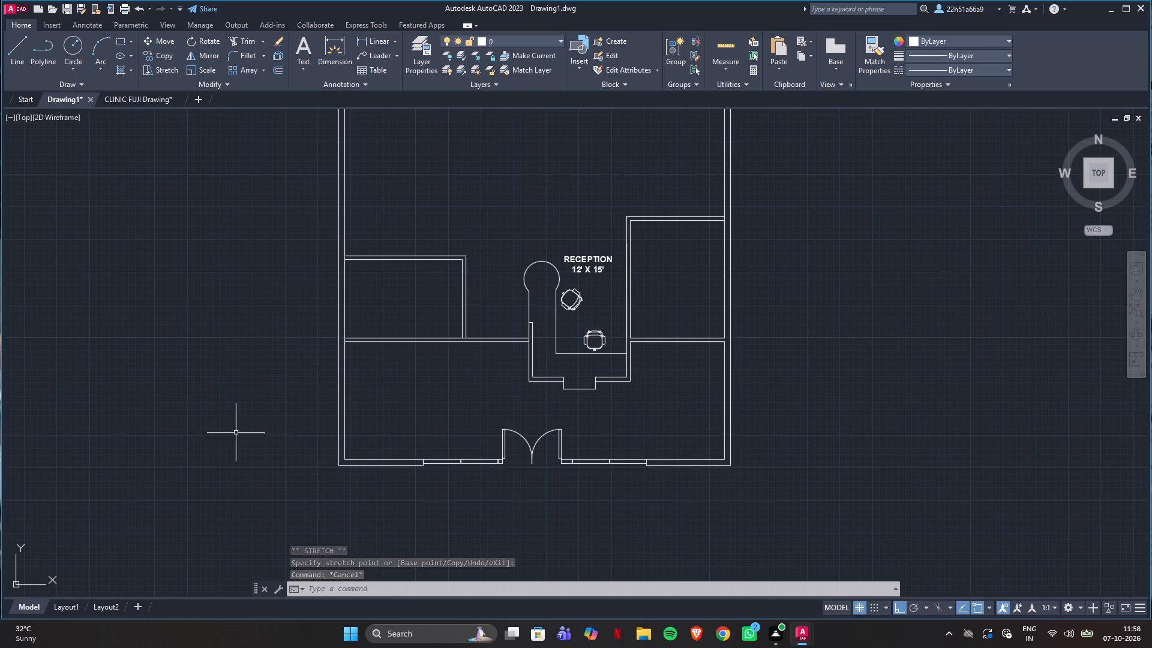
{"action": "left_click", "coordinate": [128, 101]}
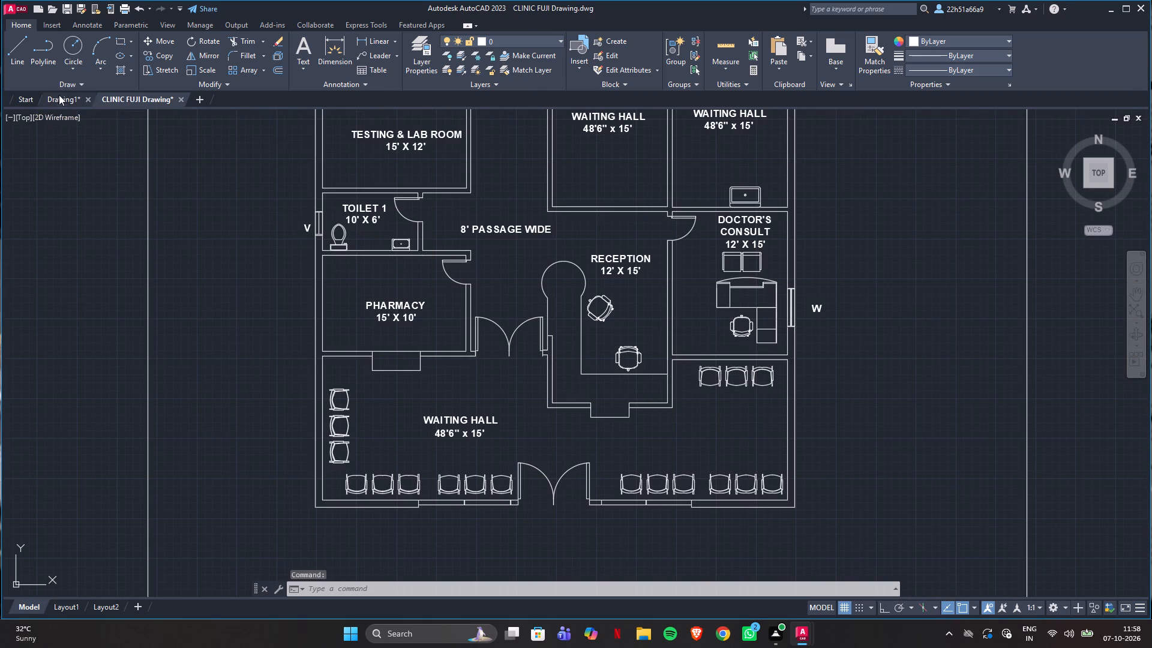
{"action": "left_click", "coordinate": [59, 101]}
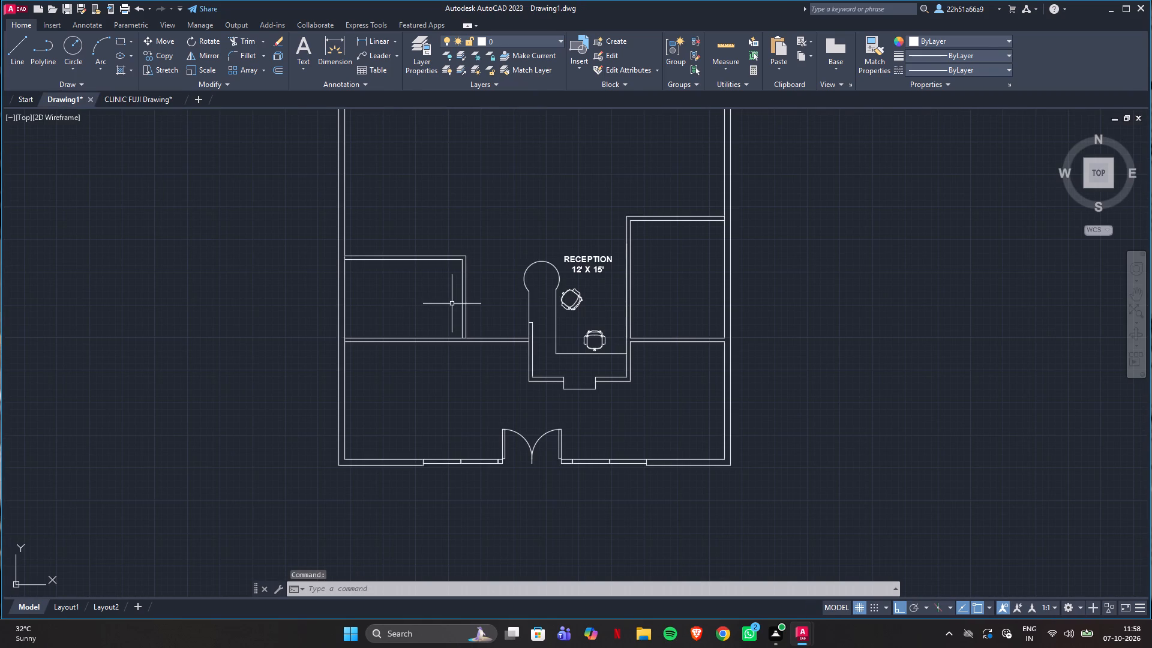
{"action": "left_click", "coordinate": [727, 47]}
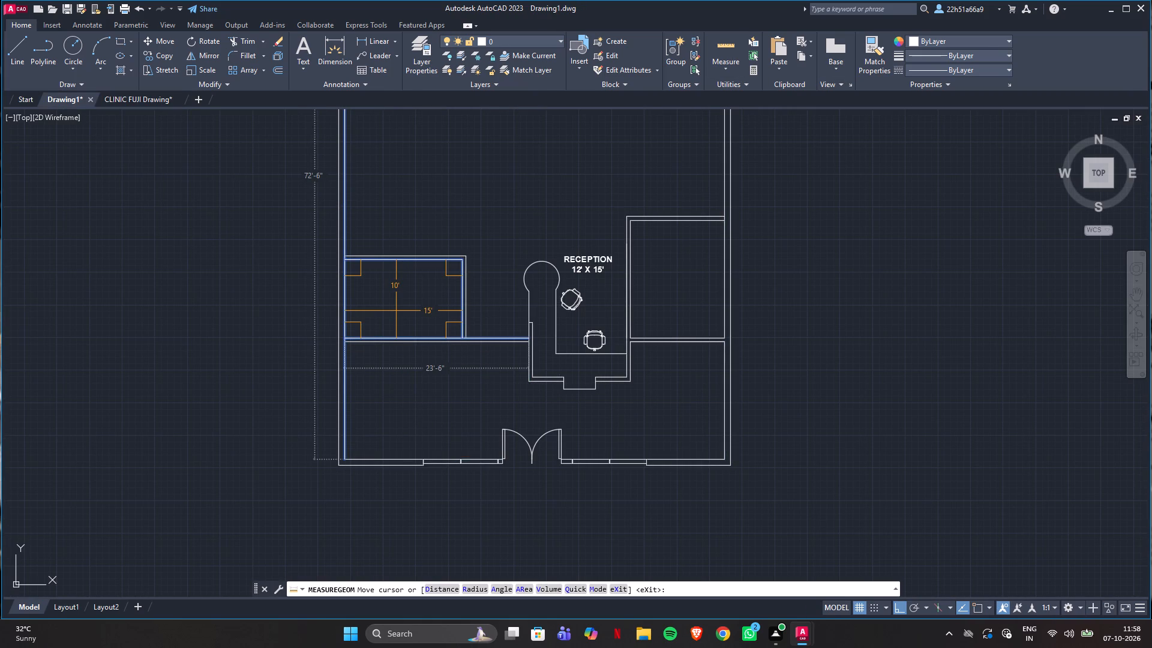
{"action": "key", "text": "Escape"}
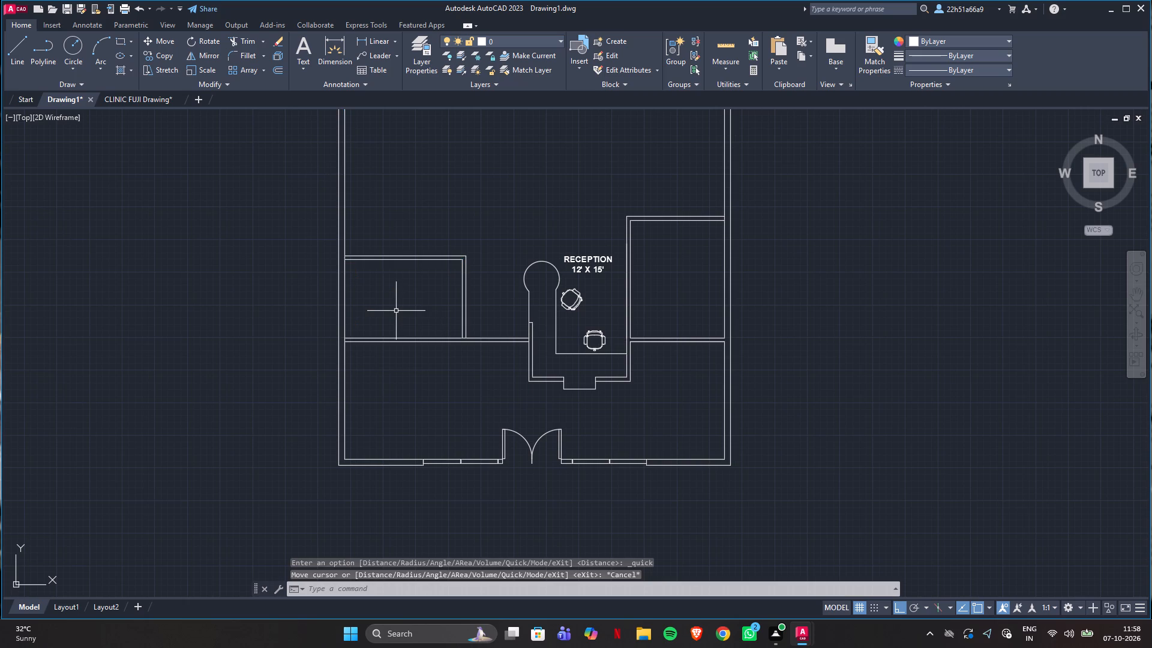
{"action": "left_click", "coordinate": [123, 97]}
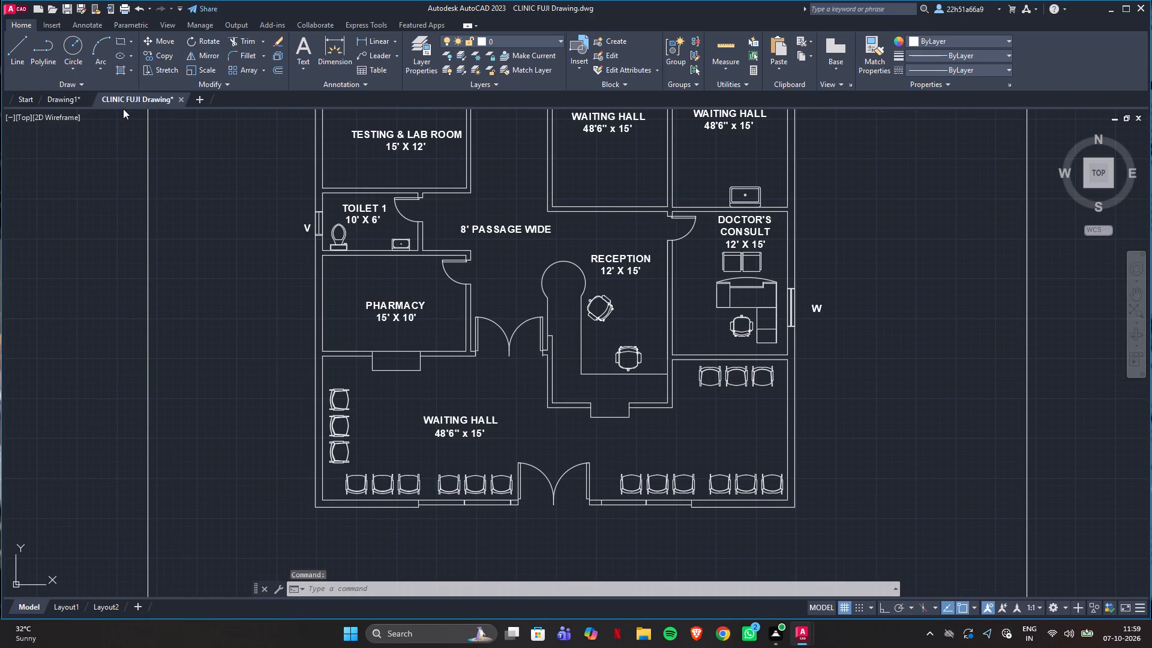
{"action": "left_click", "coordinate": [61, 99]}
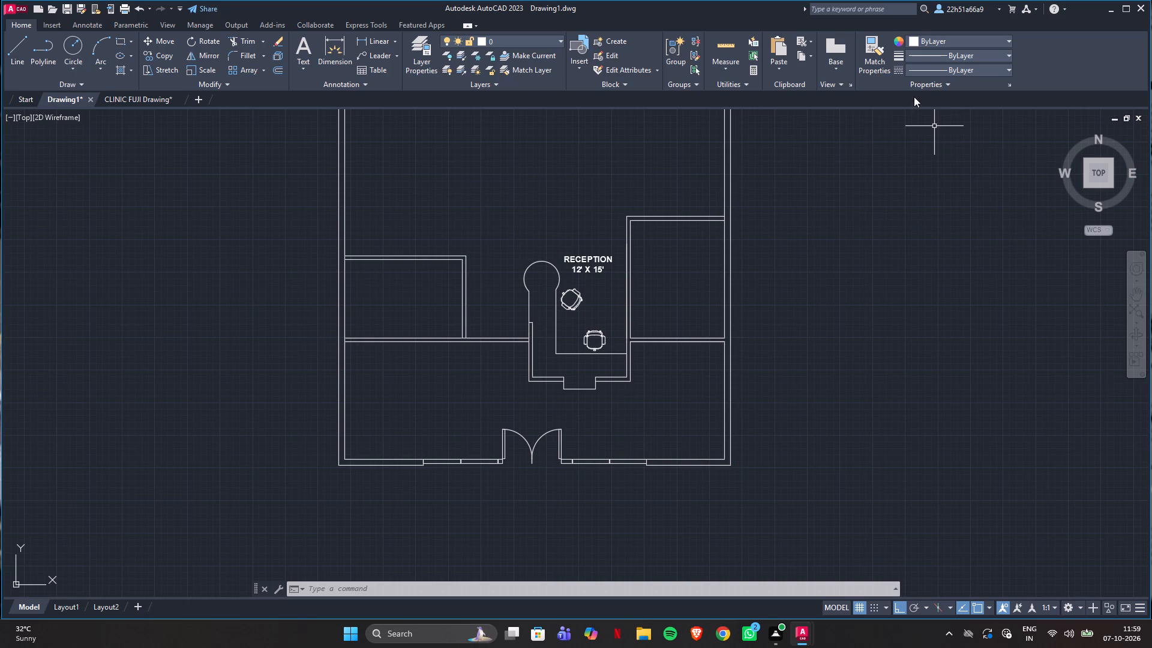
{"action": "left_click", "coordinate": [128, 97]}
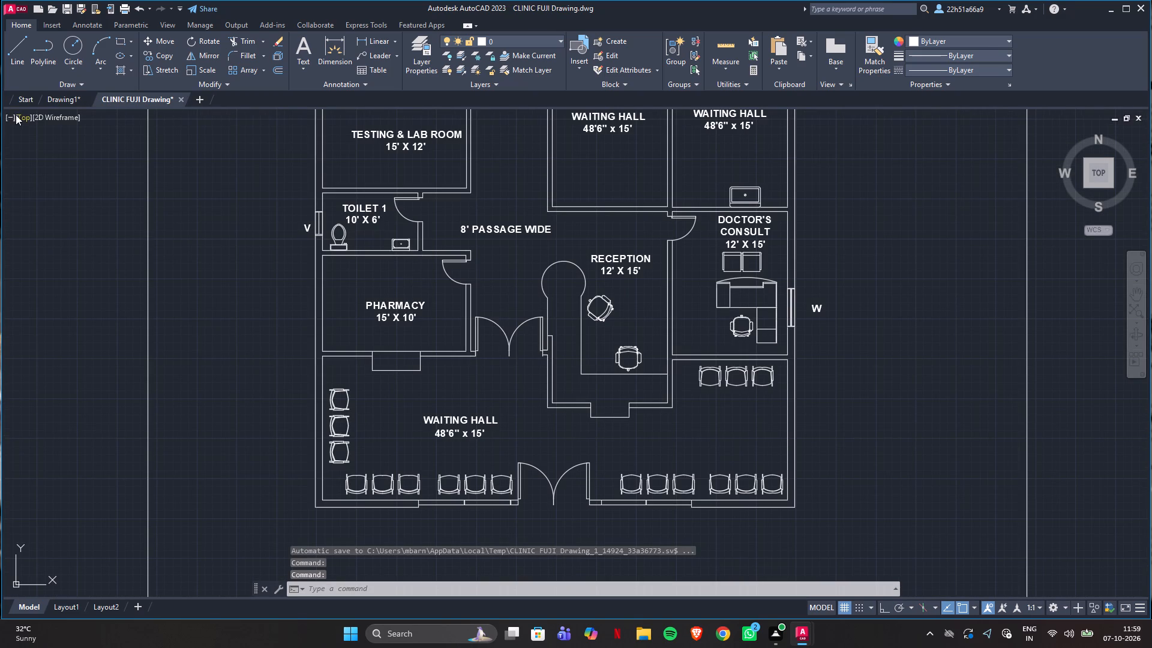
{"action": "left_click", "coordinate": [64, 99]}
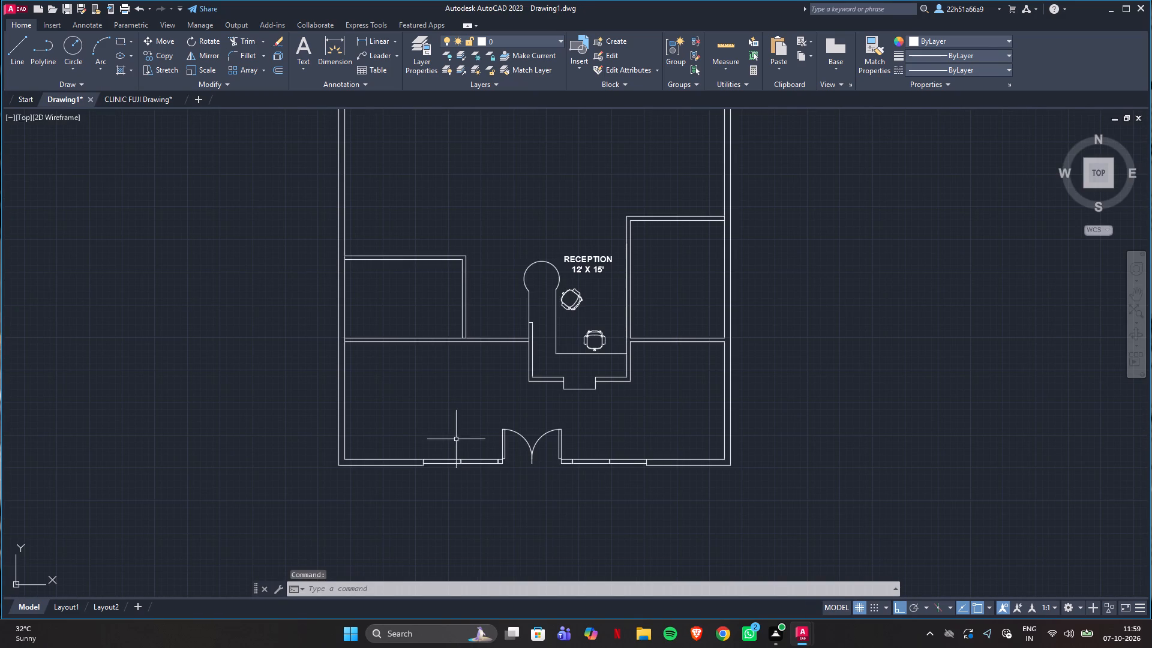
Draw a jamb line across the partition's thickness, tracked 6" from the pharmacy wall's outer corner toward the reception.
{"action": "scroll", "coordinate": [486, 346], "scroll_direction": "up", "scroll_amount": 3}
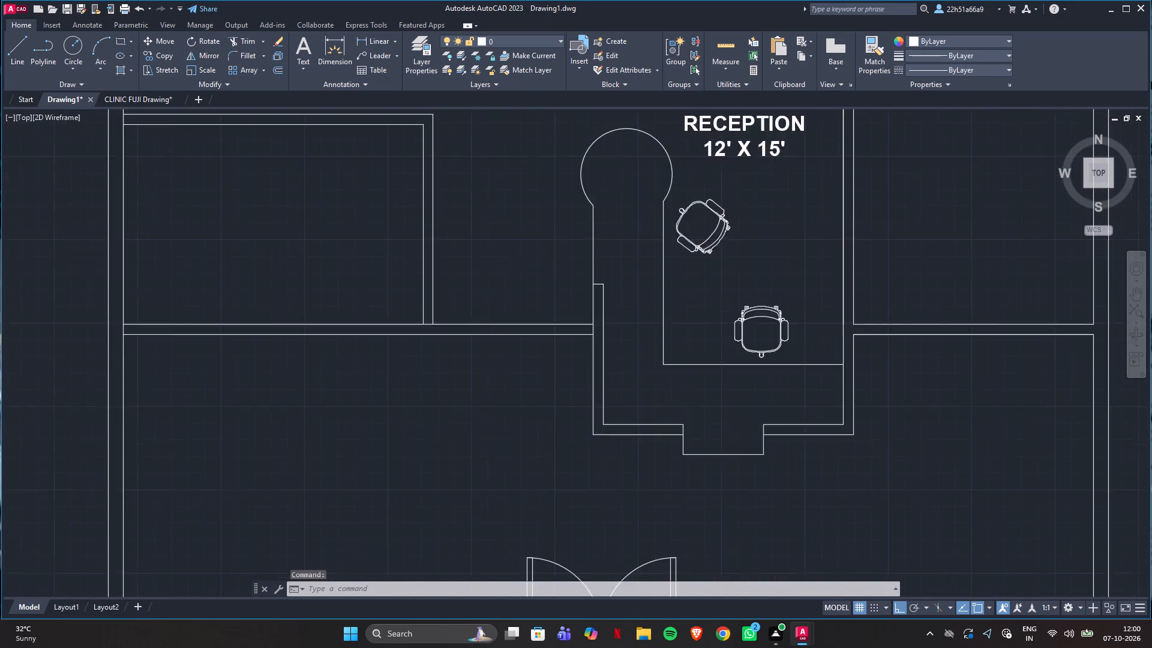
{"action": "key", "text": "l"}
{"action": "key", "text": "Return"}
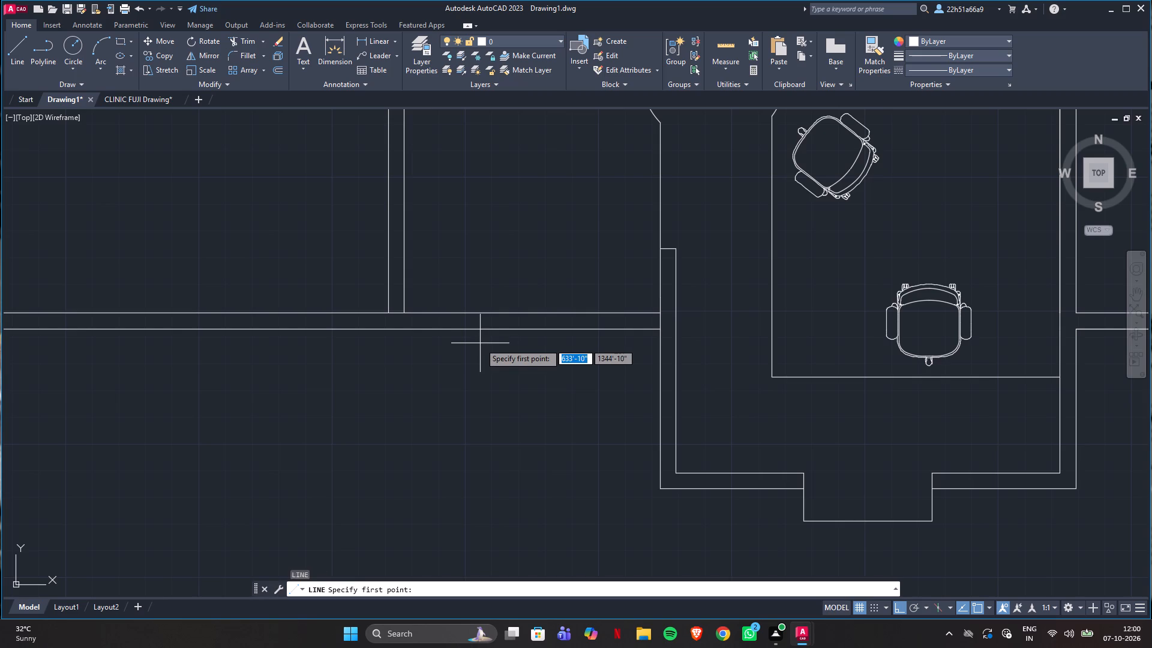
{"action": "type", "text": "tr"}
{"action": "key", "text": "a"}
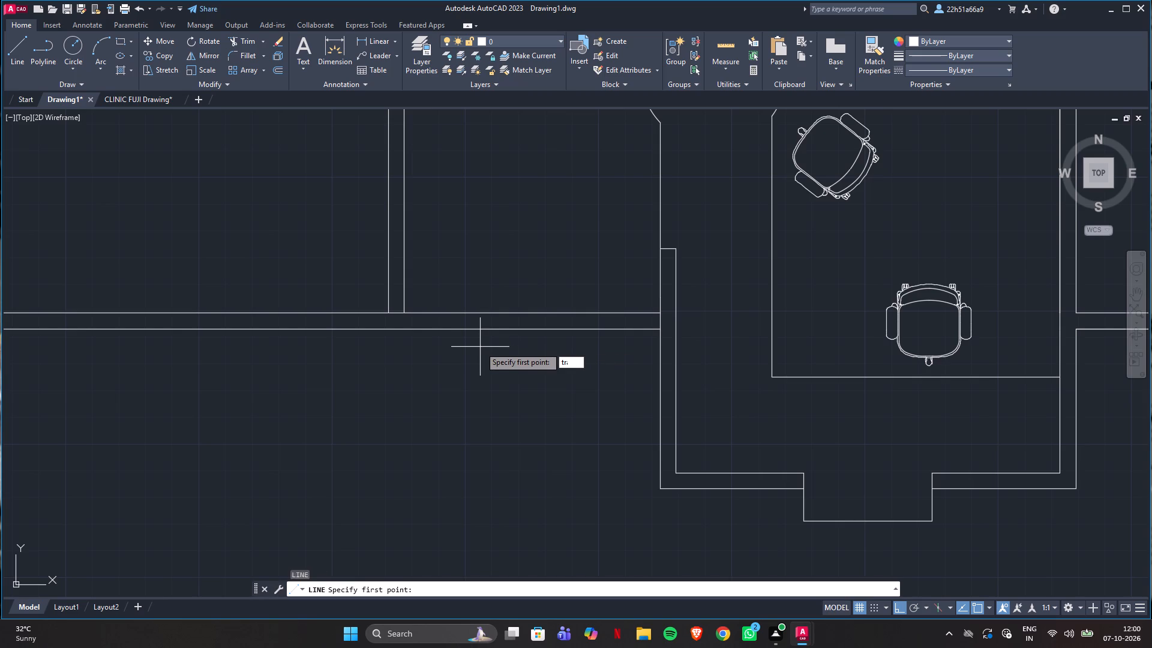
{"action": "key", "text": "Return"}
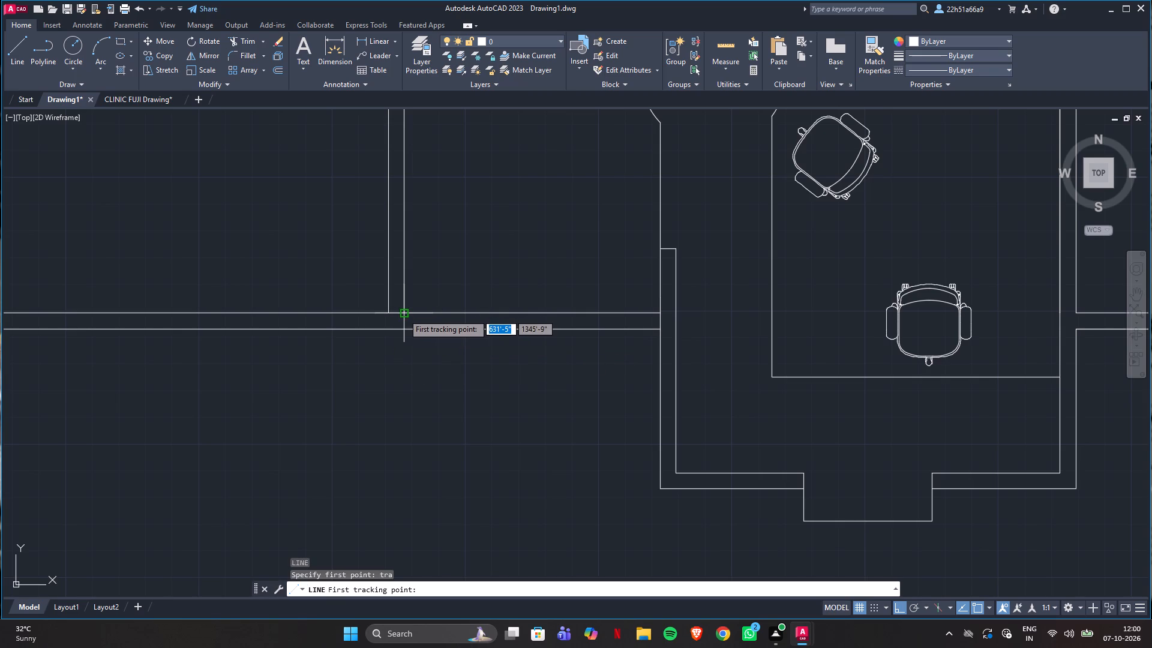
{"action": "left_click", "coordinate": [403, 314]}
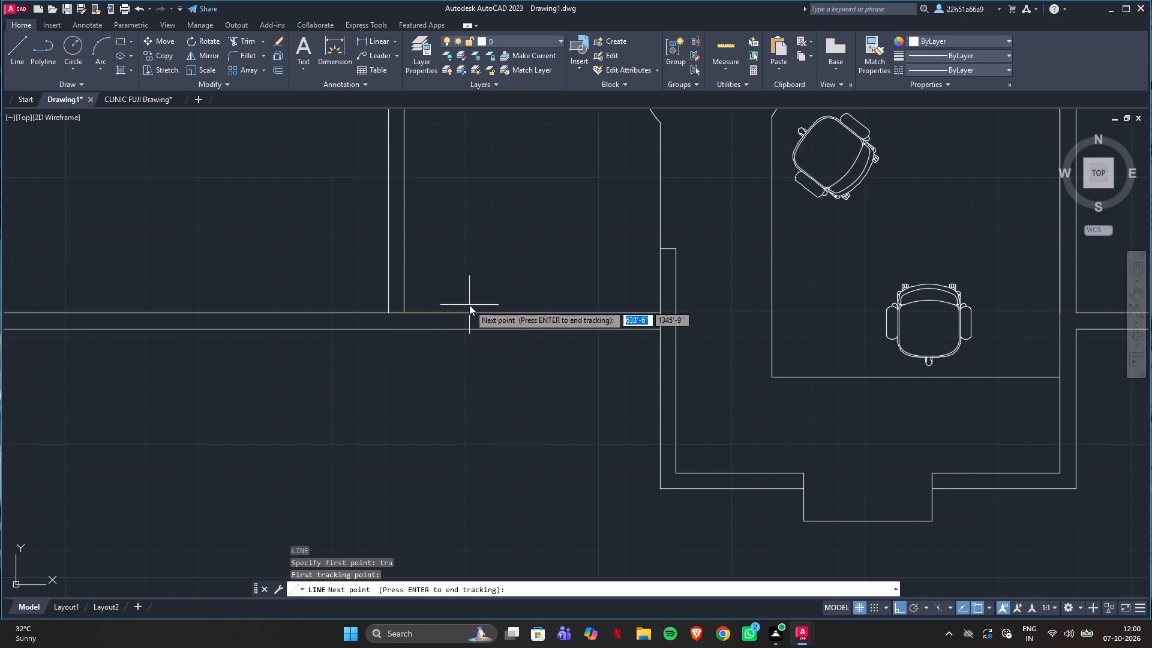
{"action": "key", "text": "6"}
{"action": "key", "text": "shift+quotedbl"}
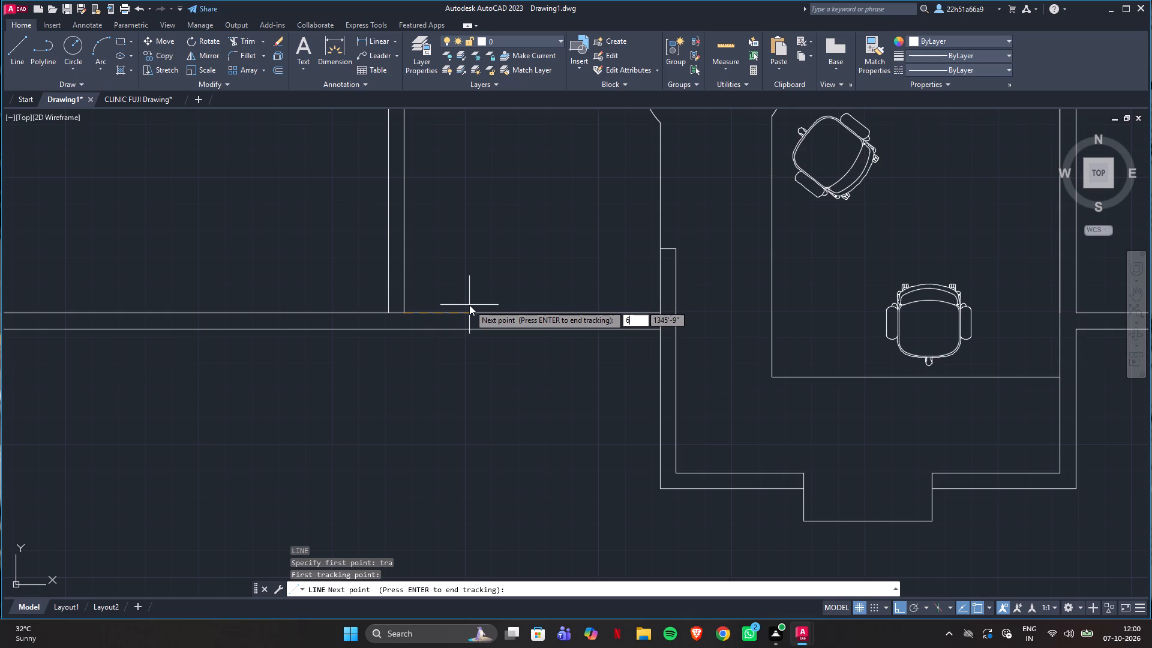
{"action": "key", "text": "Return"}
{"action": "key", "text": "Return"}
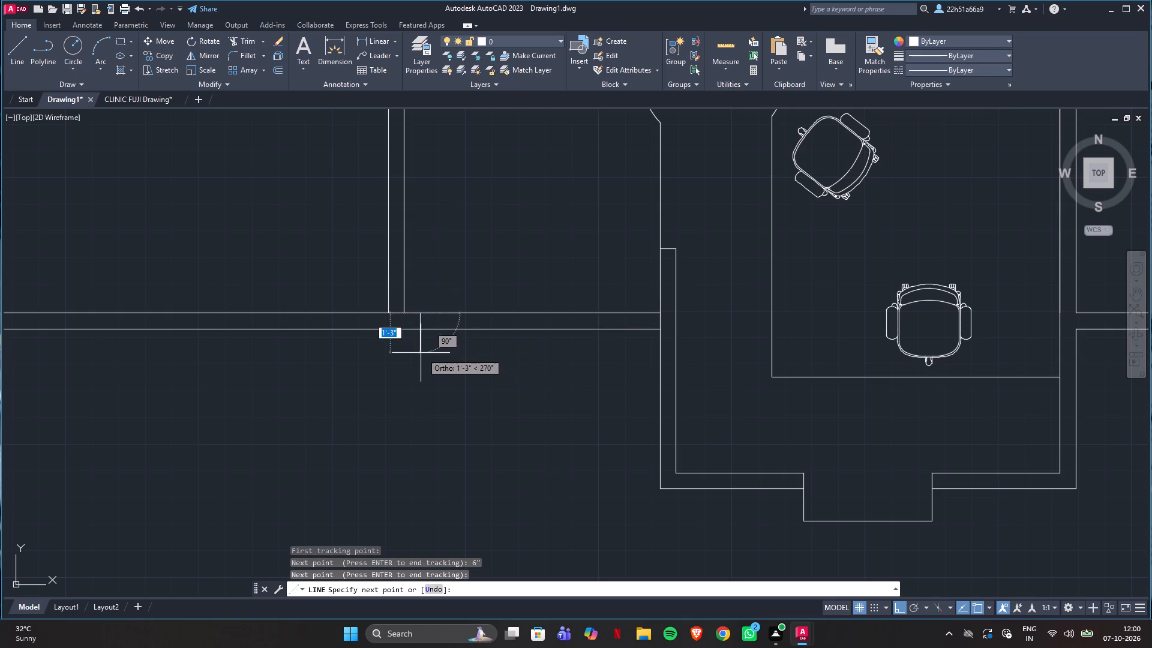
{"action": "scroll", "coordinate": [419, 344], "scroll_direction": "up", "scroll_amount": 2}
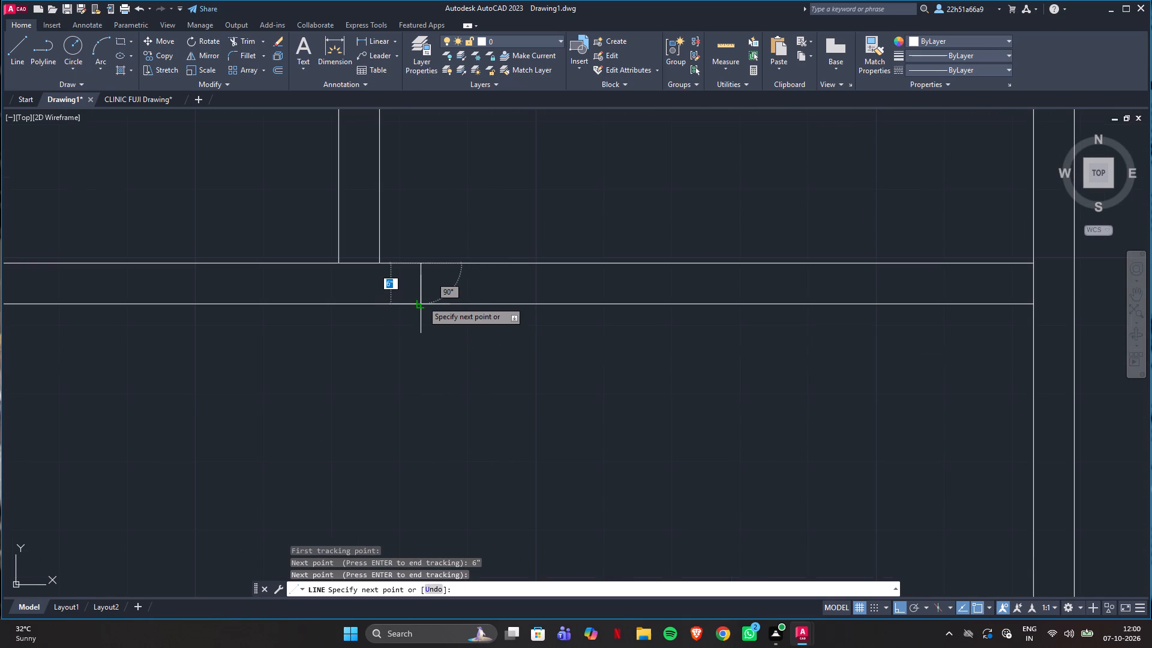
{"action": "left_click", "coordinate": [422, 301]}
{"action": "key", "text": "Escape"}
{"action": "scroll", "coordinate": [485, 331], "scroll_direction": "down", "scroll_amount": 3}
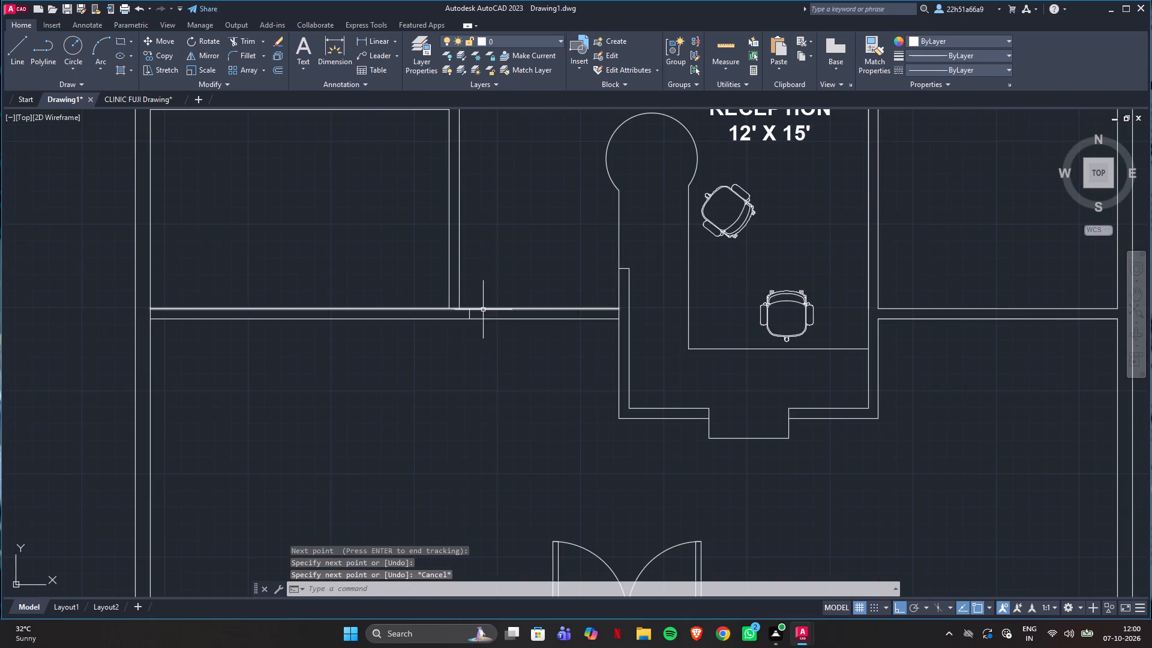
Copy the entrance double door from its lower left corner to the lower end of the passage jamb line.
{"action": "scroll", "coordinate": [606, 401], "scroll_direction": "down", "scroll_amount": 1}
{"action": "left_click_drag", "start_coordinate": [542, 475], "coordinate": [546, 467]}
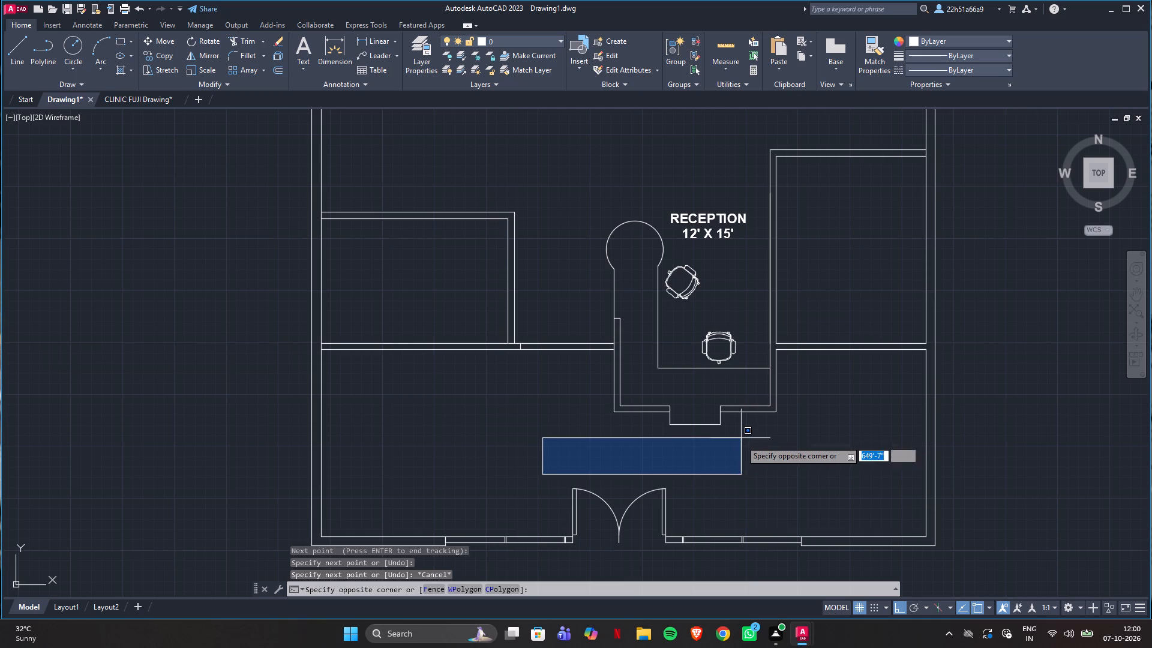
{"action": "left_click", "coordinate": [695, 524]}
{"action": "left_click", "coordinate": [673, 517]}
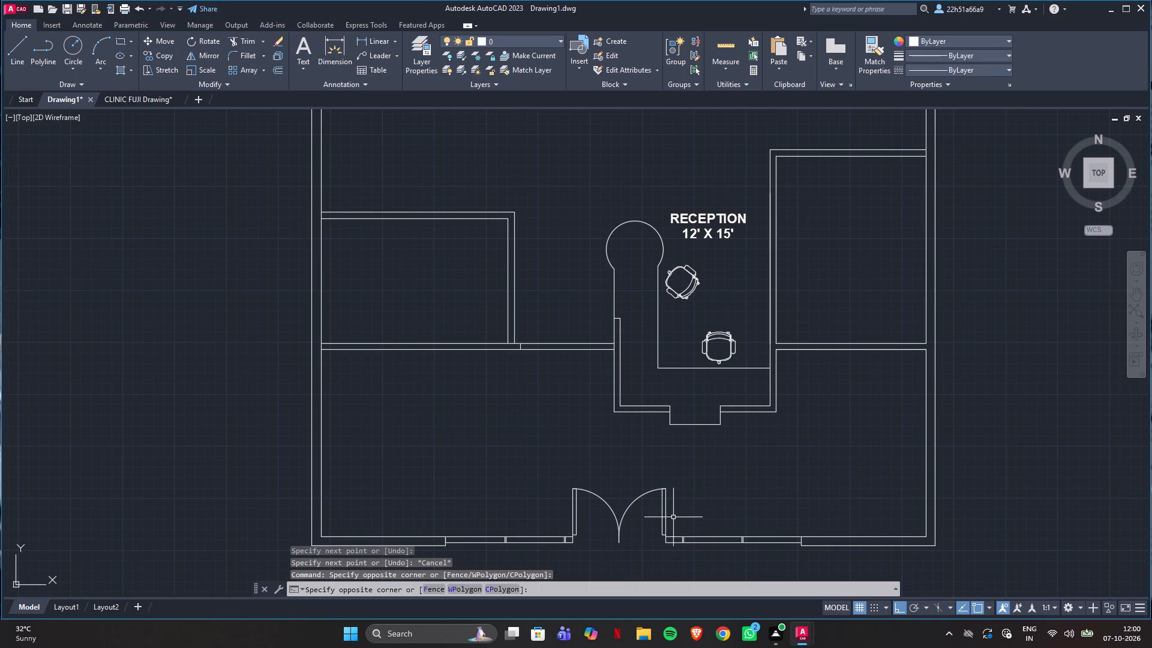
{"action": "left_click", "coordinate": [567, 505]}
{"action": "key", "text": "c"}
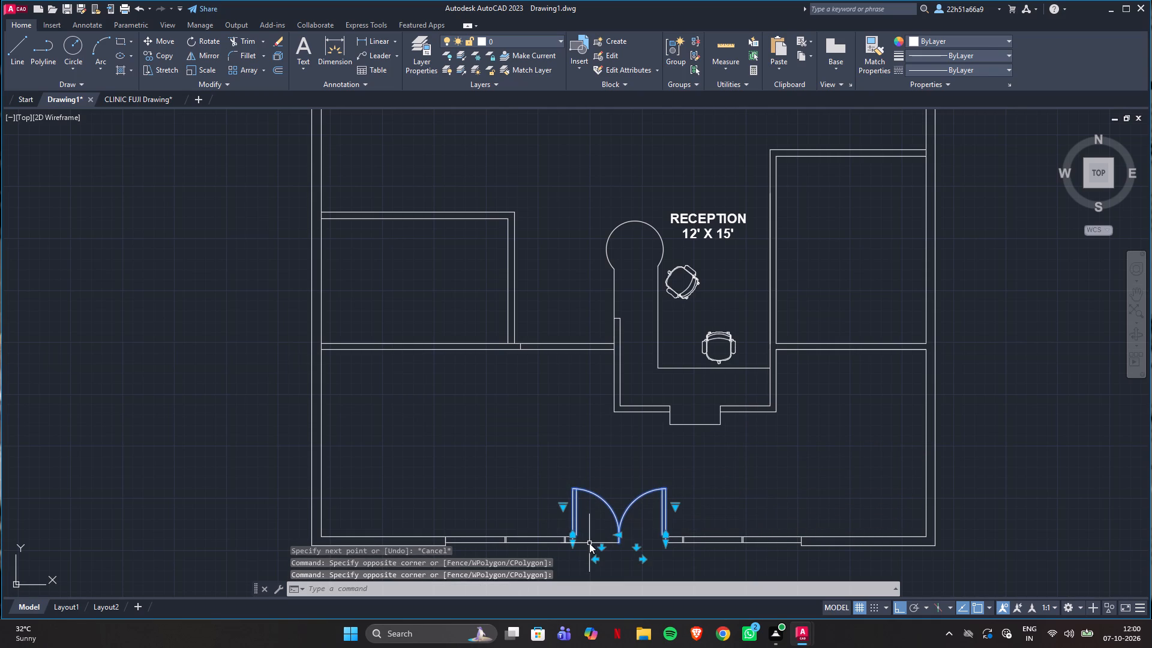
{"action": "key", "text": "o"}
{"action": "key", "text": "Return"}
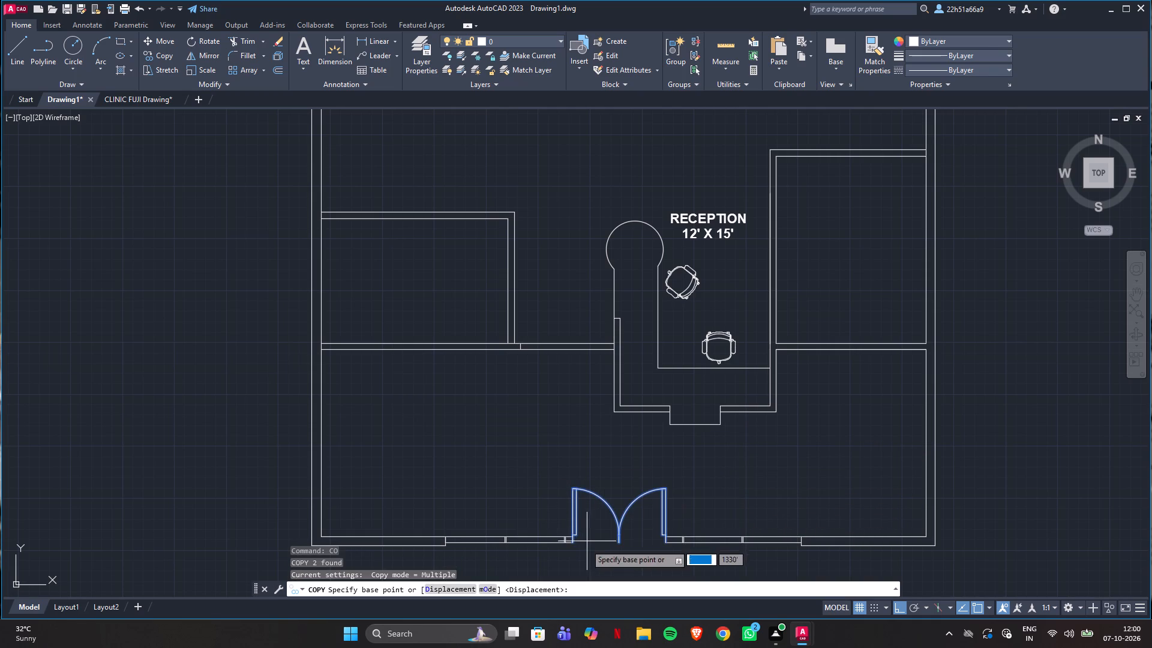
{"action": "scroll", "coordinate": [580, 559], "scroll_direction": "up", "scroll_amount": 3}
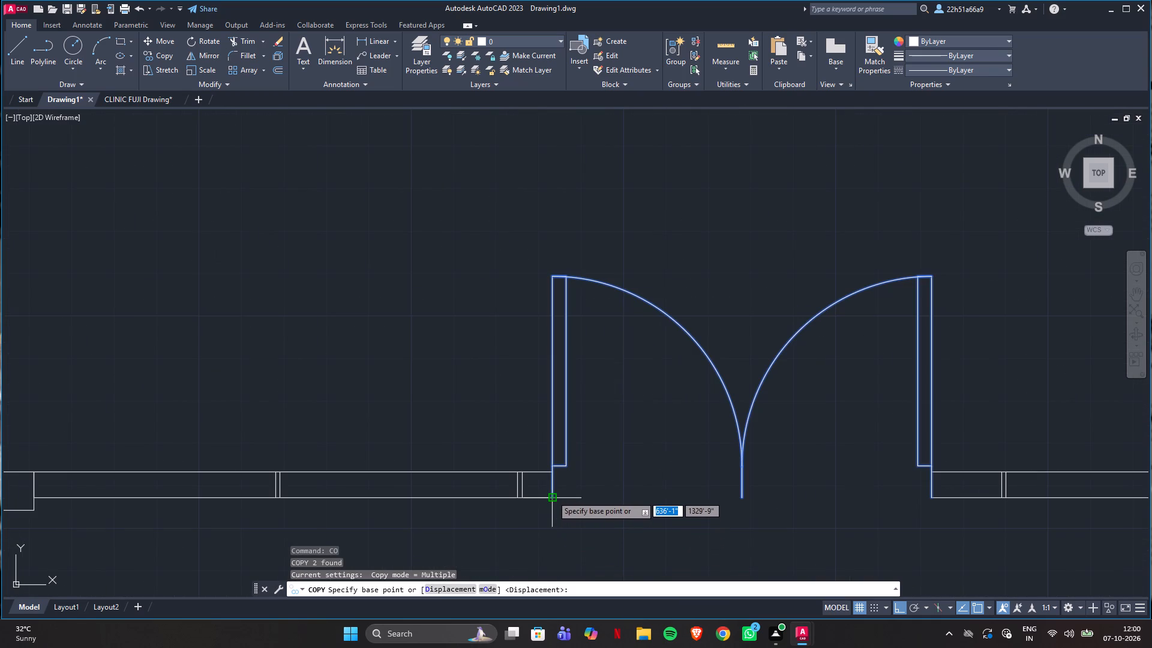
{"action": "left_click", "coordinate": [552, 496]}
{"action": "scroll", "coordinate": [485, 382], "scroll_direction": "down", "scroll_amount": 3}
{"action": "scroll", "coordinate": [446, 253], "scroll_direction": "up", "scroll_amount": 2}
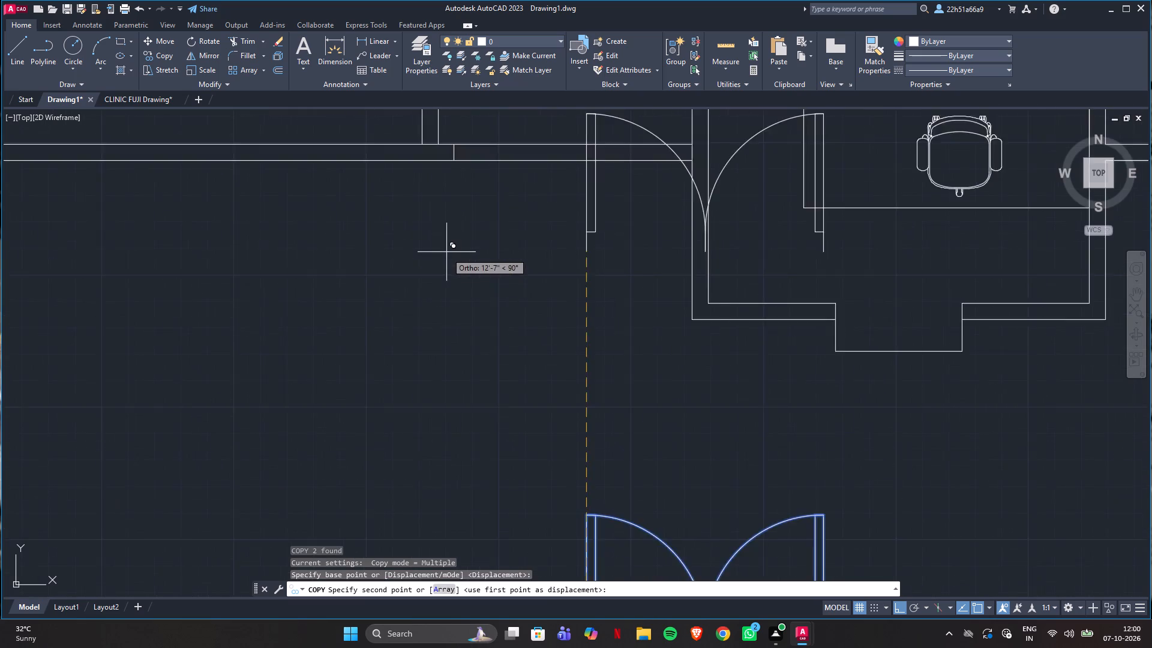
{"action": "scroll", "coordinate": [446, 252], "scroll_direction": "up", "scroll_amount": 1}
{"action": "scroll", "coordinate": [462, 335], "scroll_direction": "down", "scroll_amount": 2}
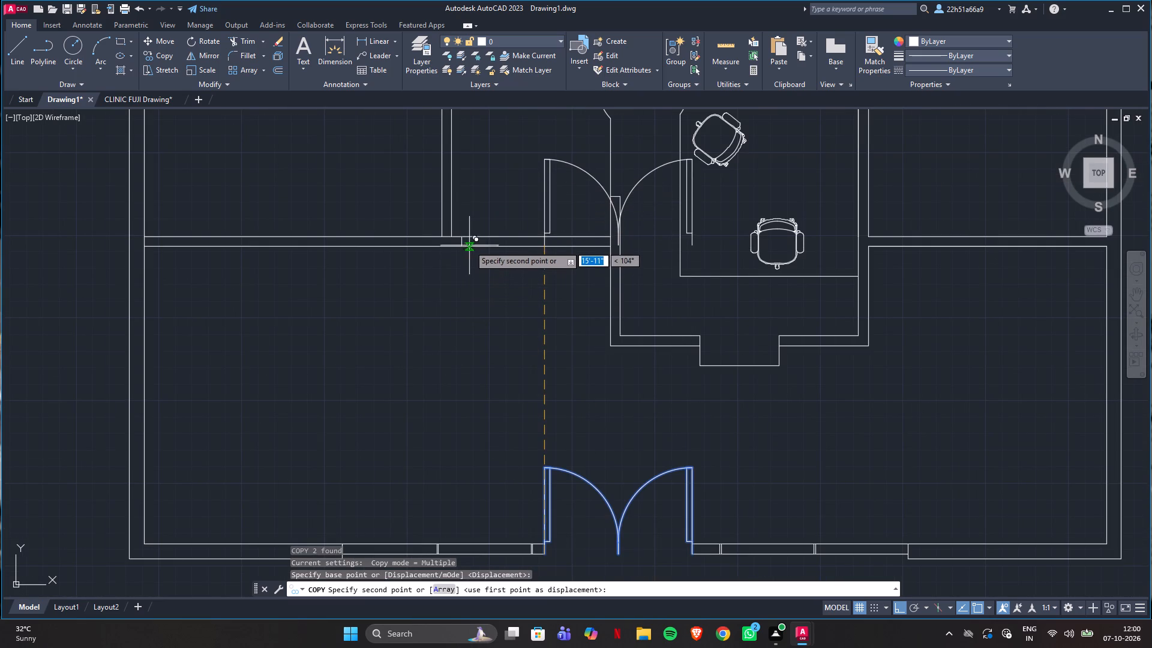
{"action": "scroll", "coordinate": [466, 244], "scroll_direction": "up", "scroll_amount": 3}
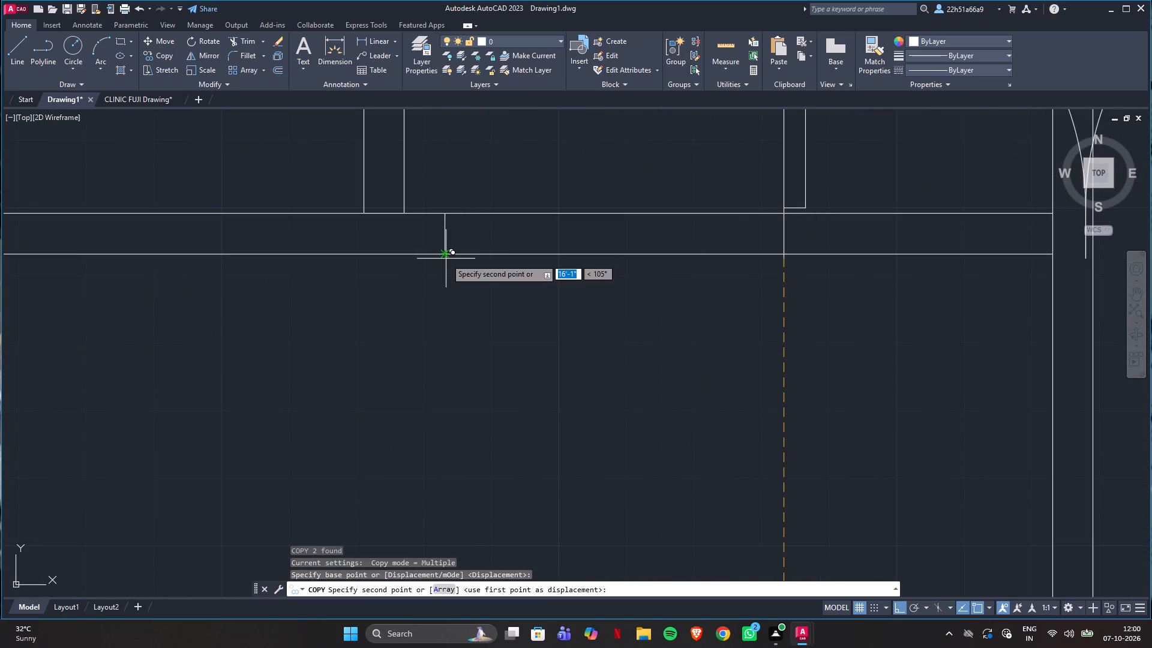
{"action": "left_click", "coordinate": [442, 253]}
{"action": "key", "text": "Escape"}
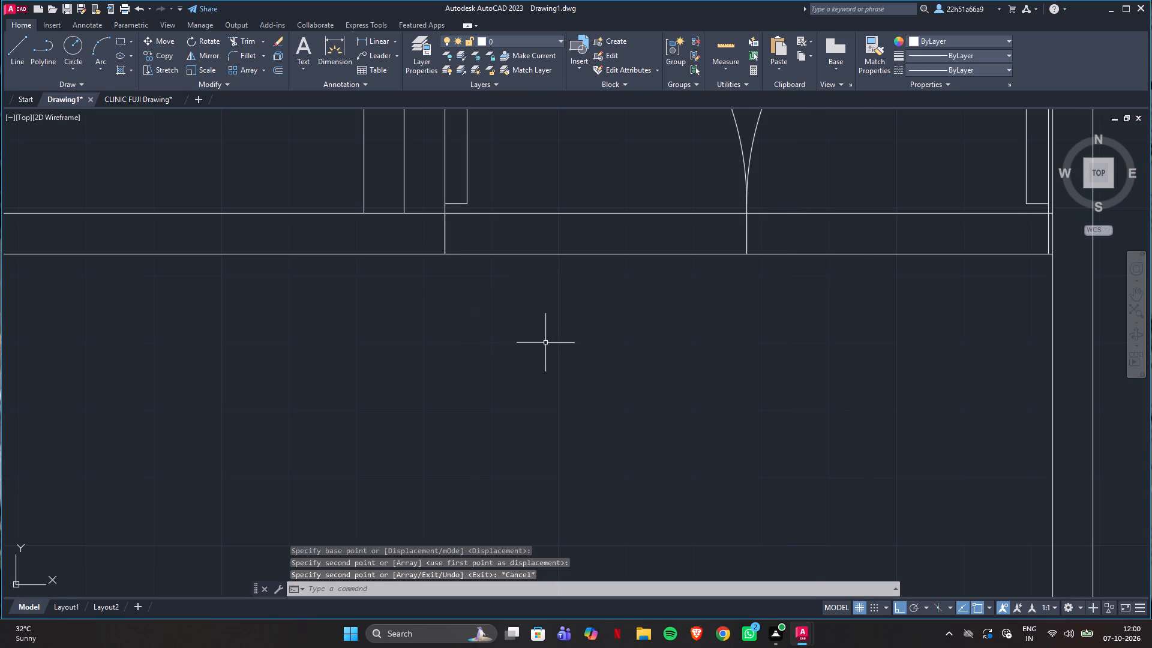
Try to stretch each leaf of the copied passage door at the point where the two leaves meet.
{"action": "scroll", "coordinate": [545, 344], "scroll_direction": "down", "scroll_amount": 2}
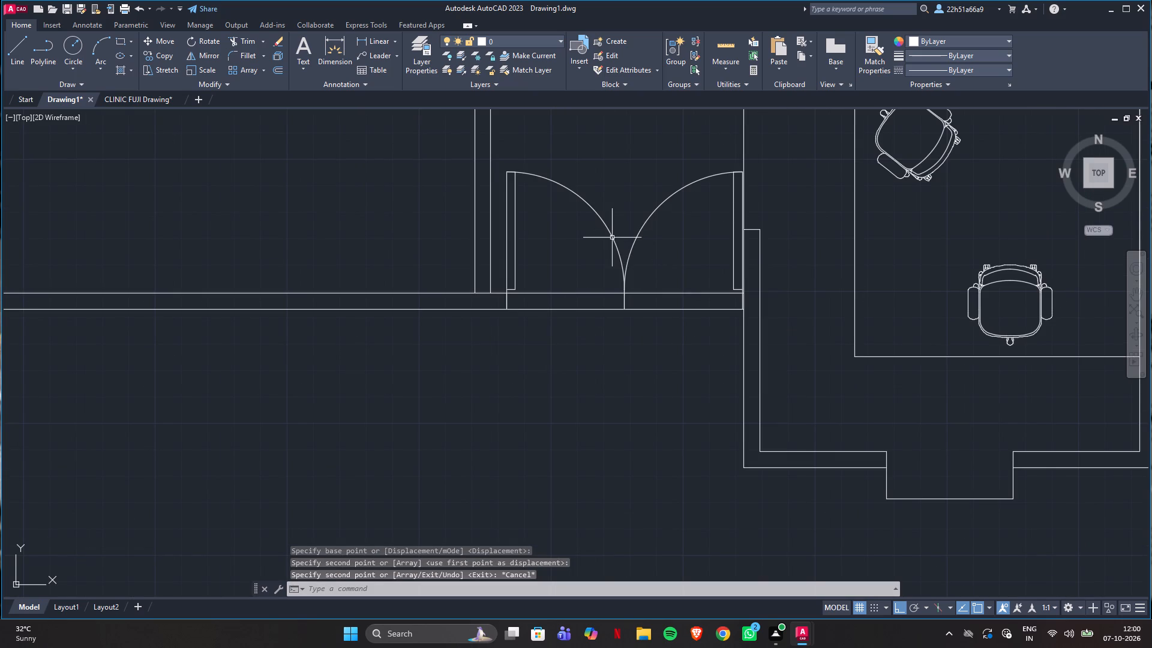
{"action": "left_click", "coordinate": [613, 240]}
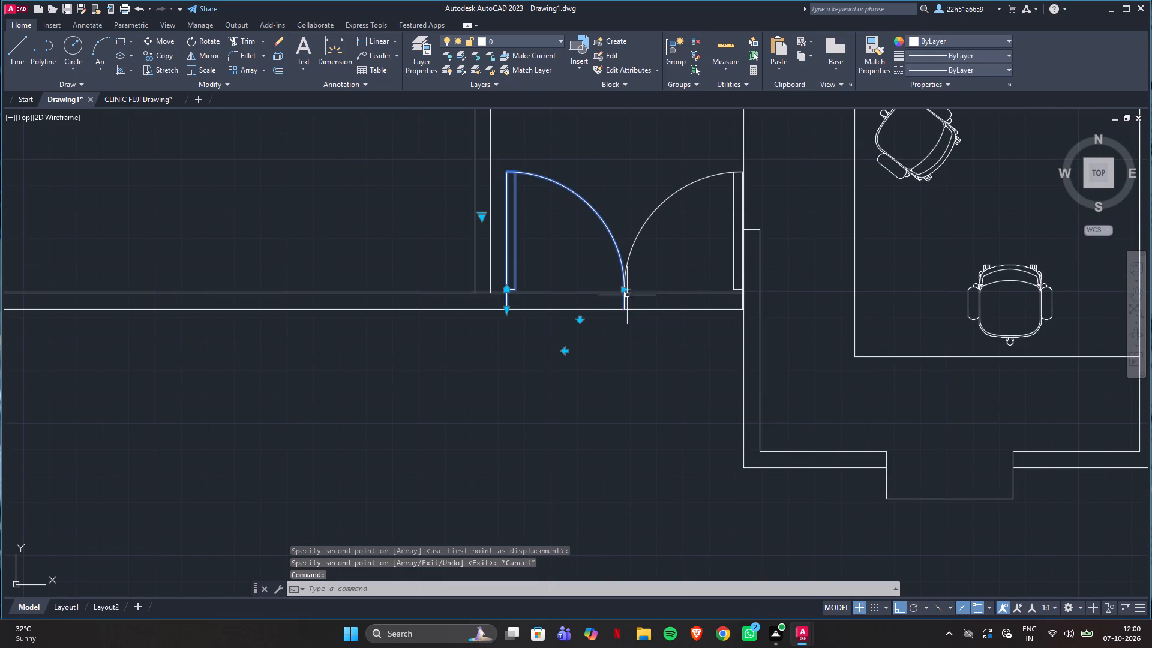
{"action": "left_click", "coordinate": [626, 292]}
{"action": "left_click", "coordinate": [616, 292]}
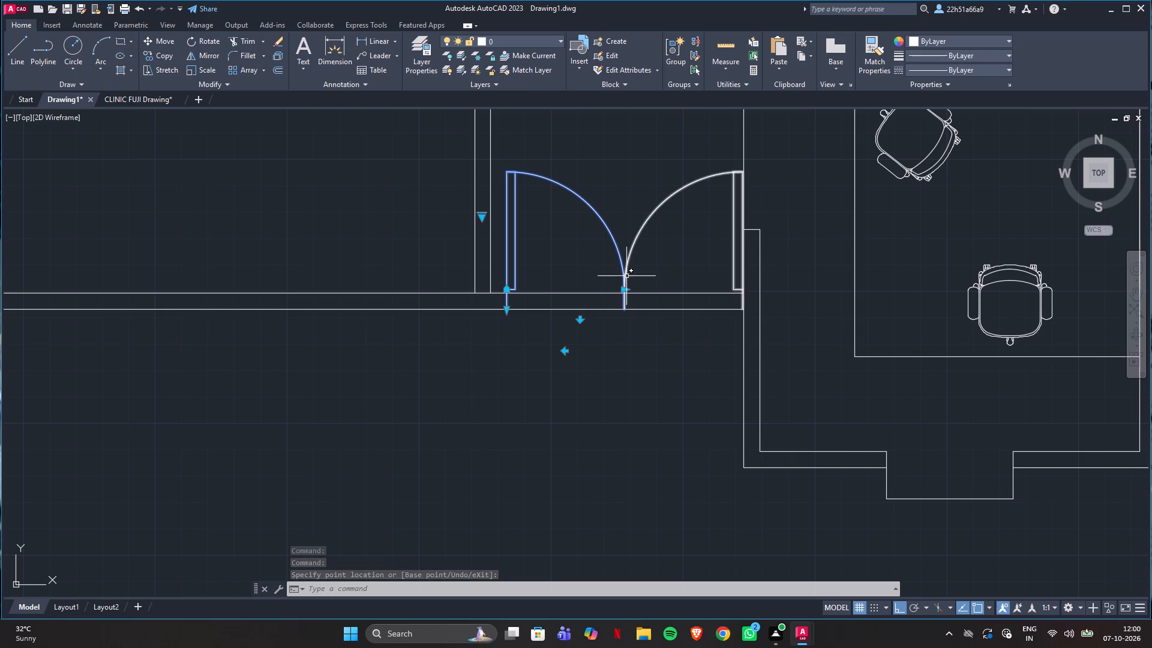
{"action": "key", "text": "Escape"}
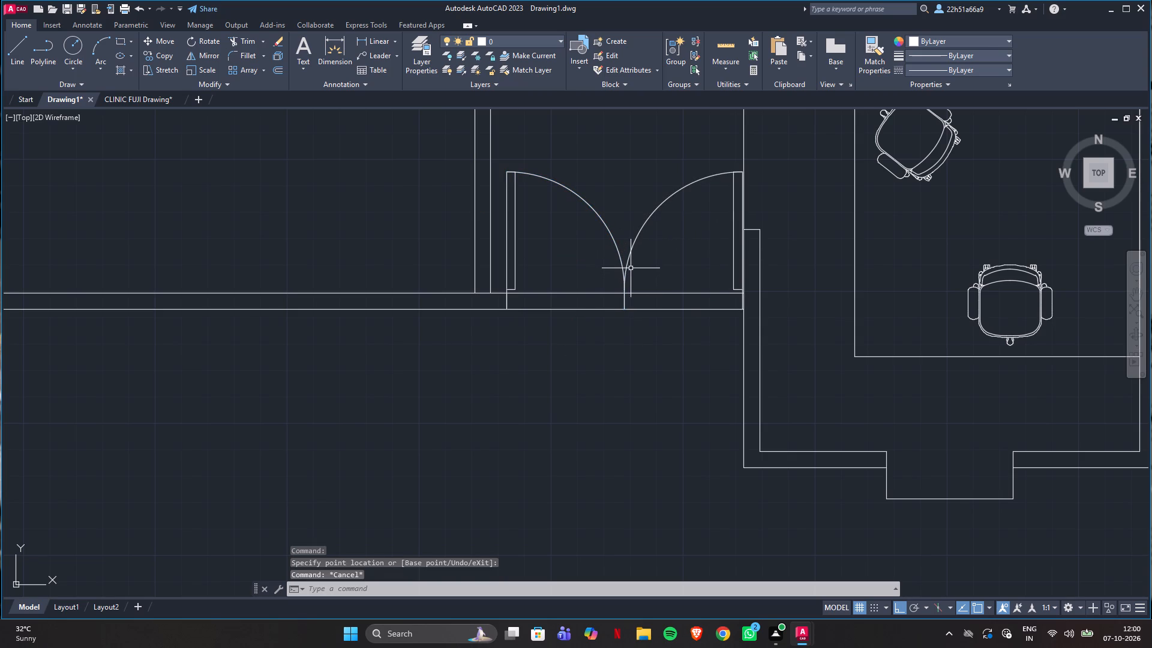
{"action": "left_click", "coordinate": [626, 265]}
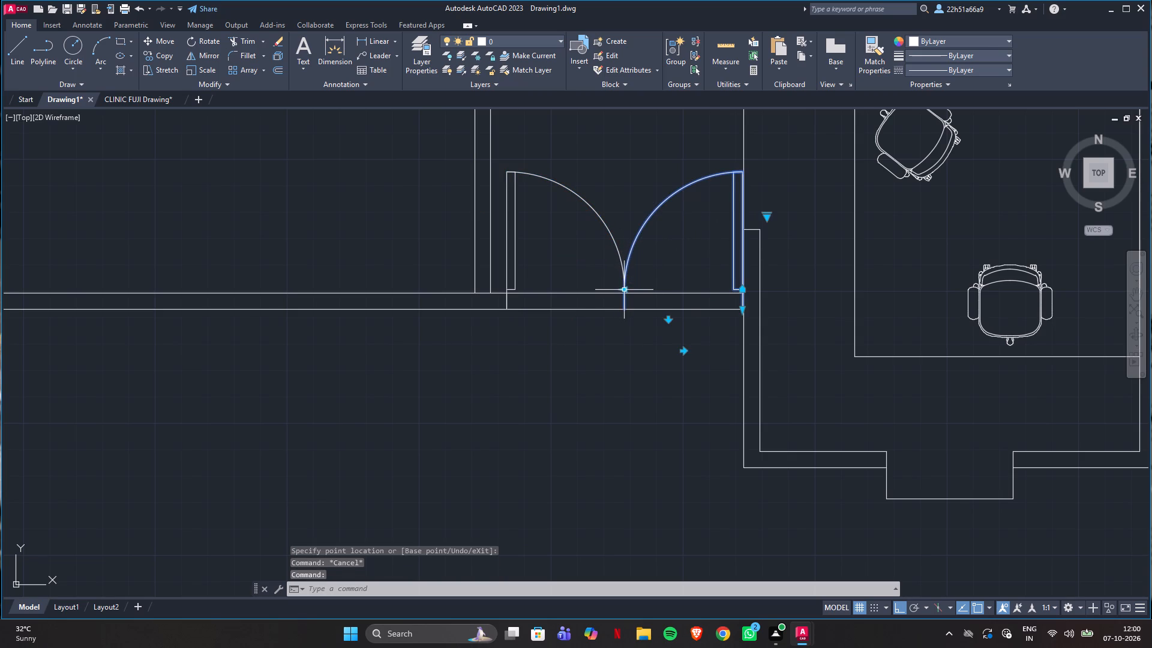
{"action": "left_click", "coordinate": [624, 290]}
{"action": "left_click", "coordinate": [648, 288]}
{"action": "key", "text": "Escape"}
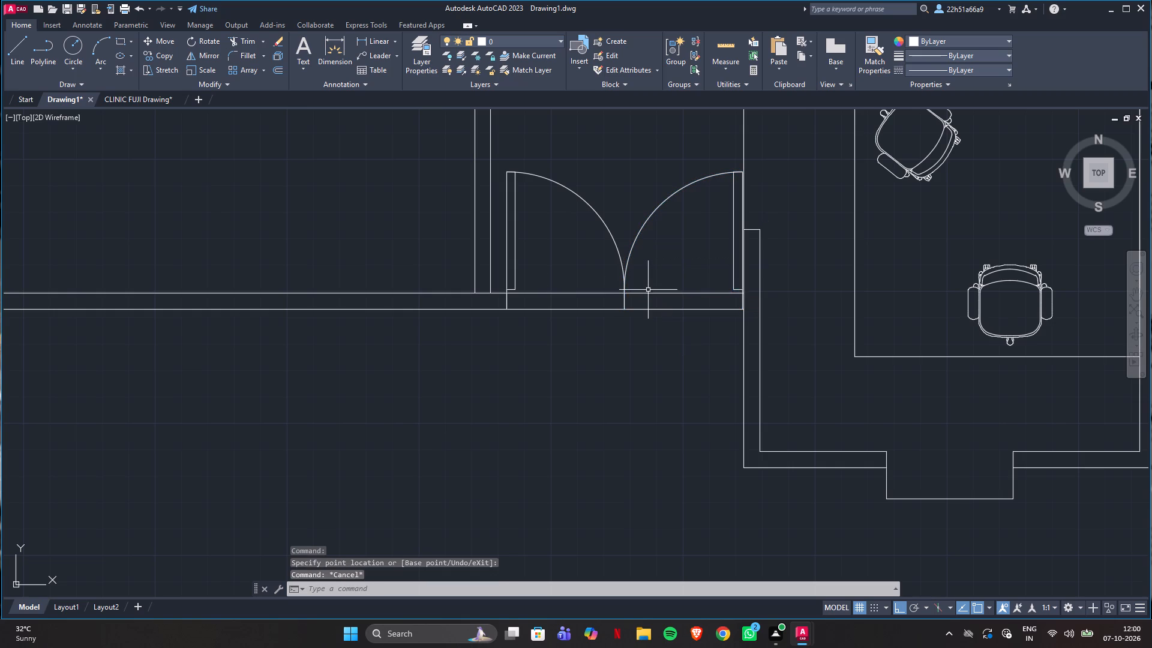
Move both leaves of the passage door slightly along the partition toward the pharmacy wall.
{"action": "scroll", "coordinate": [510, 303], "scroll_direction": "up", "scroll_amount": 1}
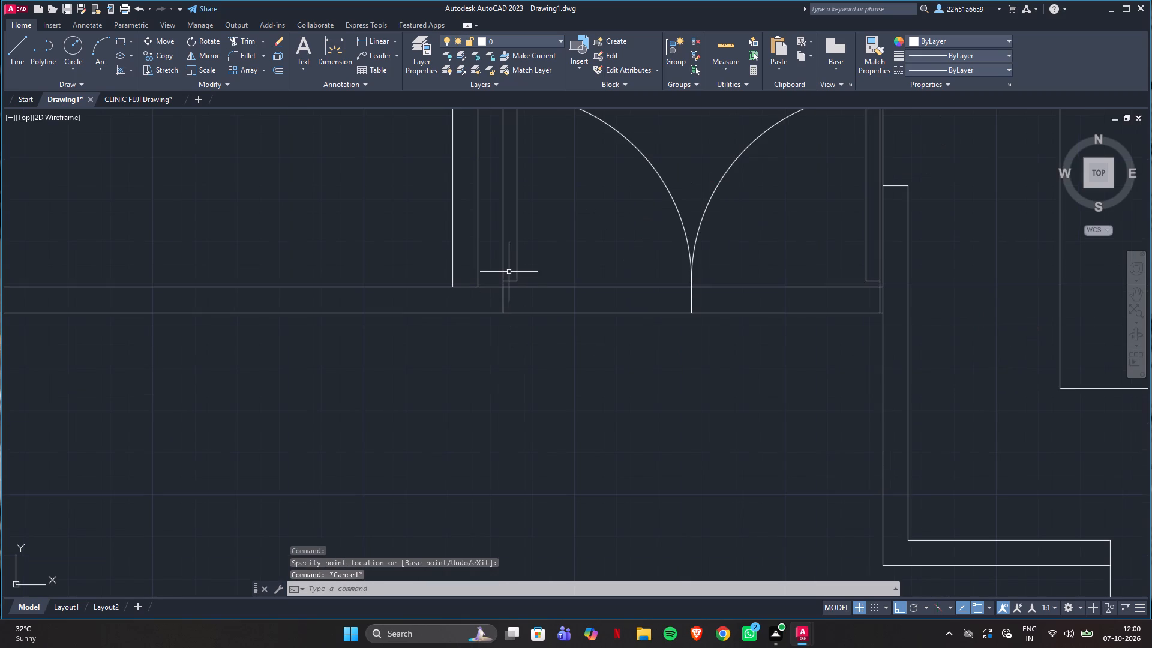
{"action": "left_click", "coordinate": [517, 271]}
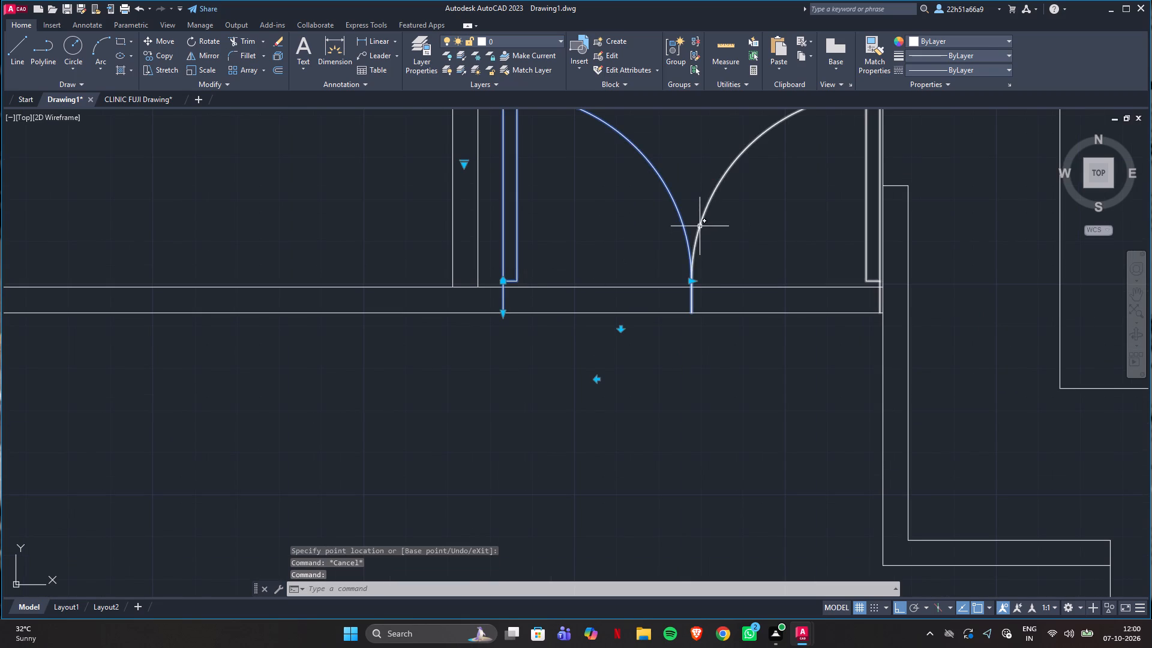
{"action": "left_click", "coordinate": [700, 226]}
{"action": "key", "text": "m"}
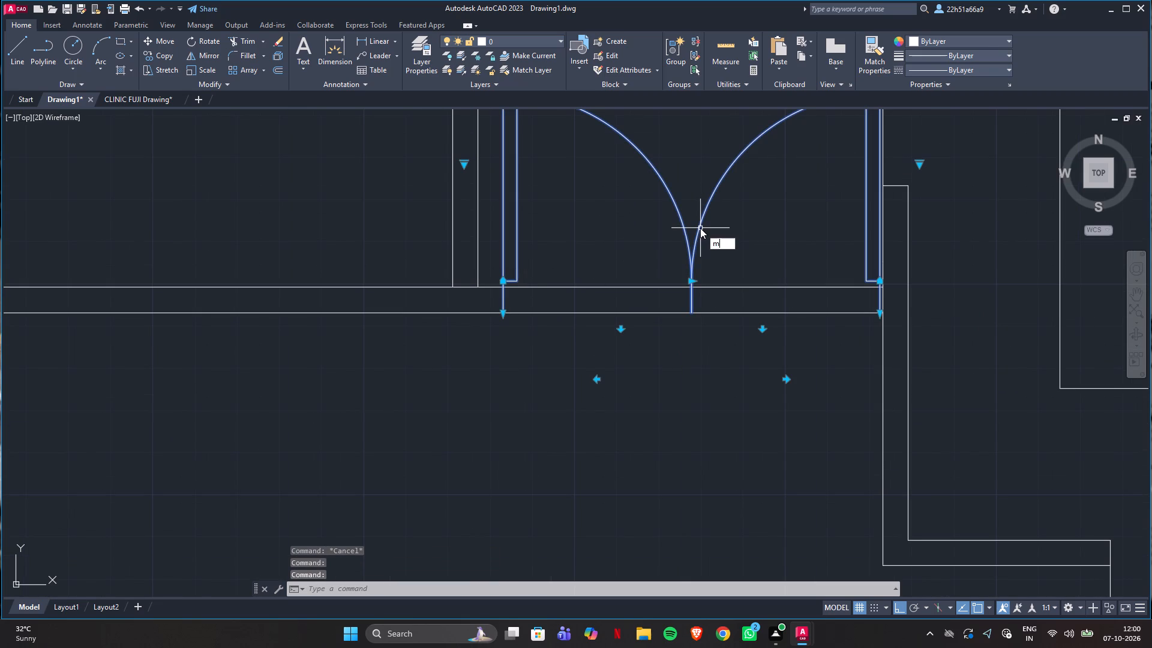
{"action": "key", "text": "Return"}
{"action": "left_click", "coordinate": [504, 311]}
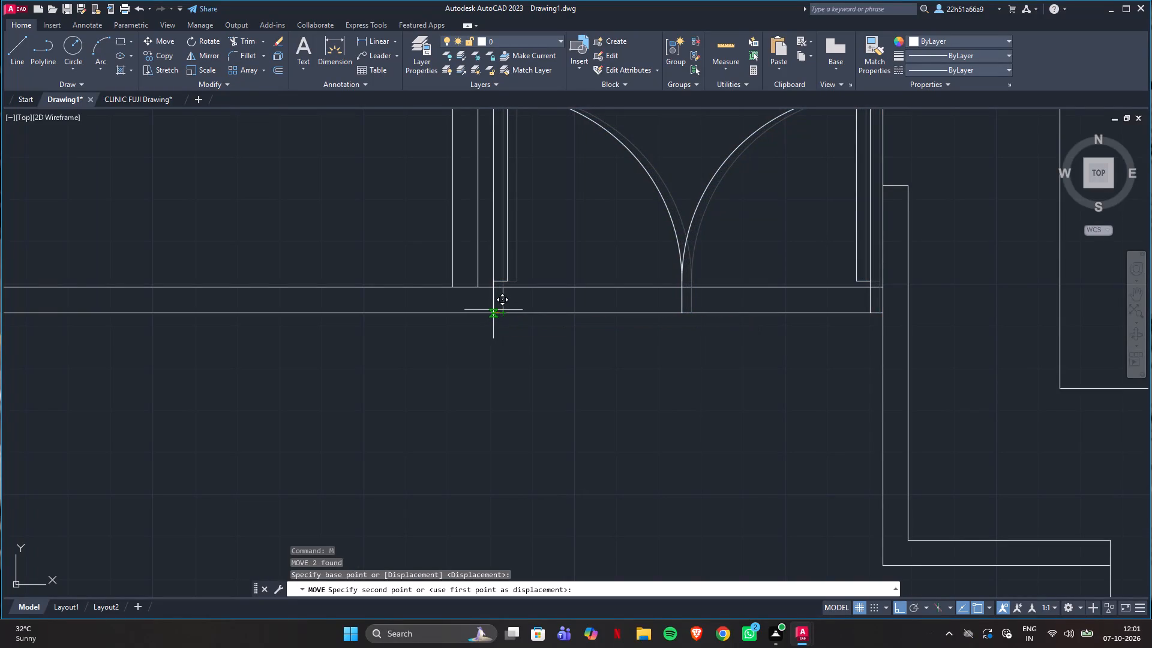
{"action": "left_click", "coordinate": [493, 310]}
{"action": "key", "text": "Escape"}
Trim the passage door opening: remove the leftover jamb line, the partition lines across it, and the crossing lines at the pharmacy and reception junctions.
{"action": "type", "text": "tr"}
{"action": "key", "text": "Return"}
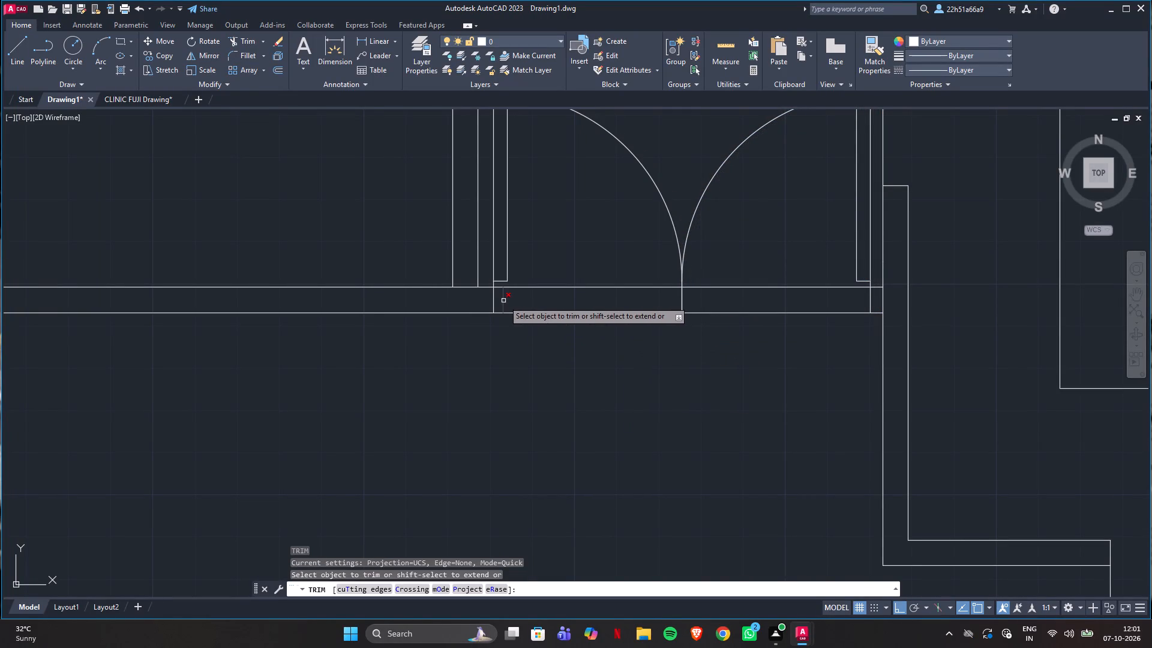
{"action": "left_click", "coordinate": [503, 301]}
{"action": "left_click", "coordinate": [467, 287]}
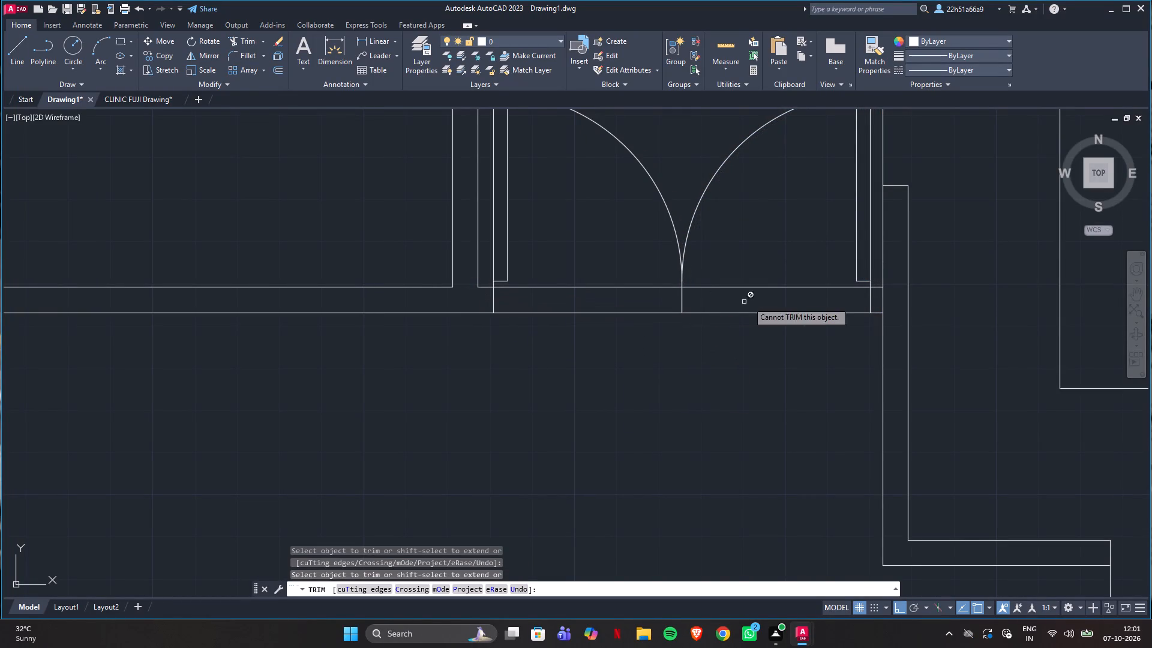
{"action": "left_click", "coordinate": [881, 301]}
{"action": "left_click_drag", "start_coordinate": [791, 256], "coordinate": [647, 261]}
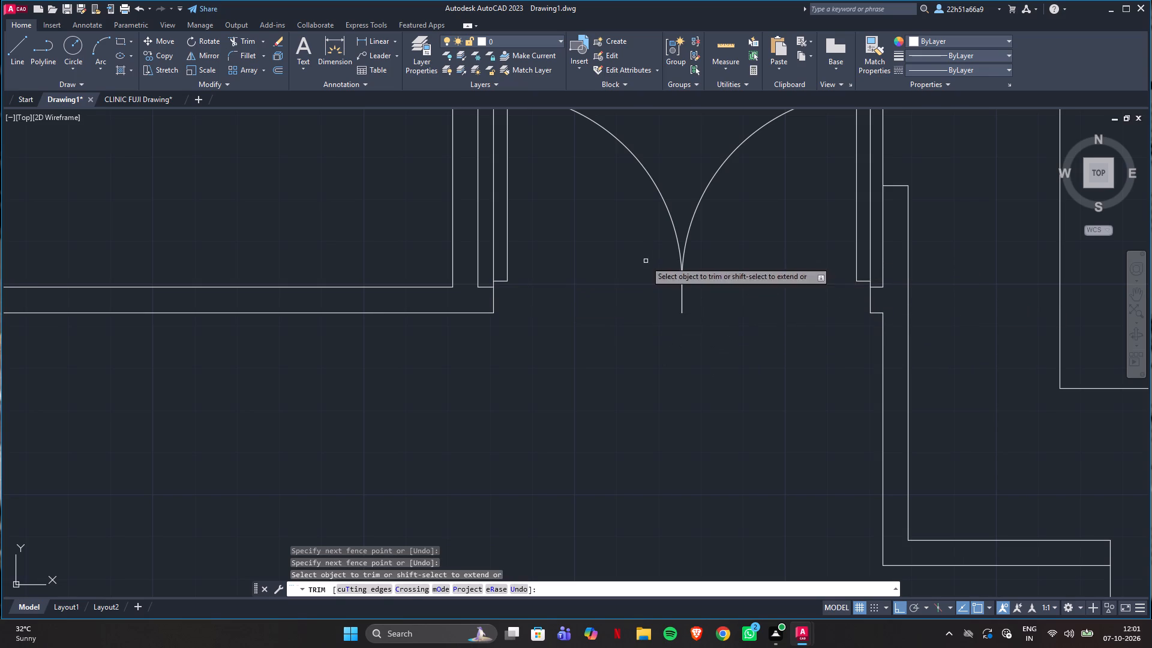
Trim the left exterior wall's inner line where the partition and the pharmacy's upper wall join it.
{"action": "scroll", "coordinate": [624, 387], "scroll_direction": "down", "scroll_amount": 3}
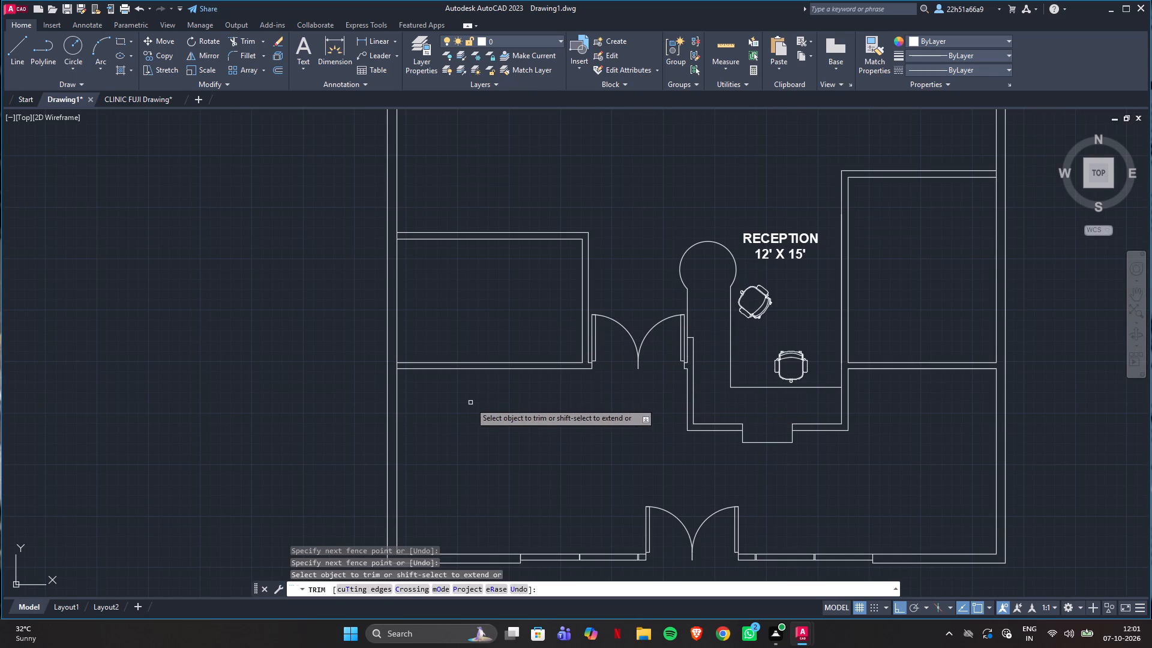
{"action": "scroll", "coordinate": [397, 374], "scroll_direction": "up", "scroll_amount": 4}
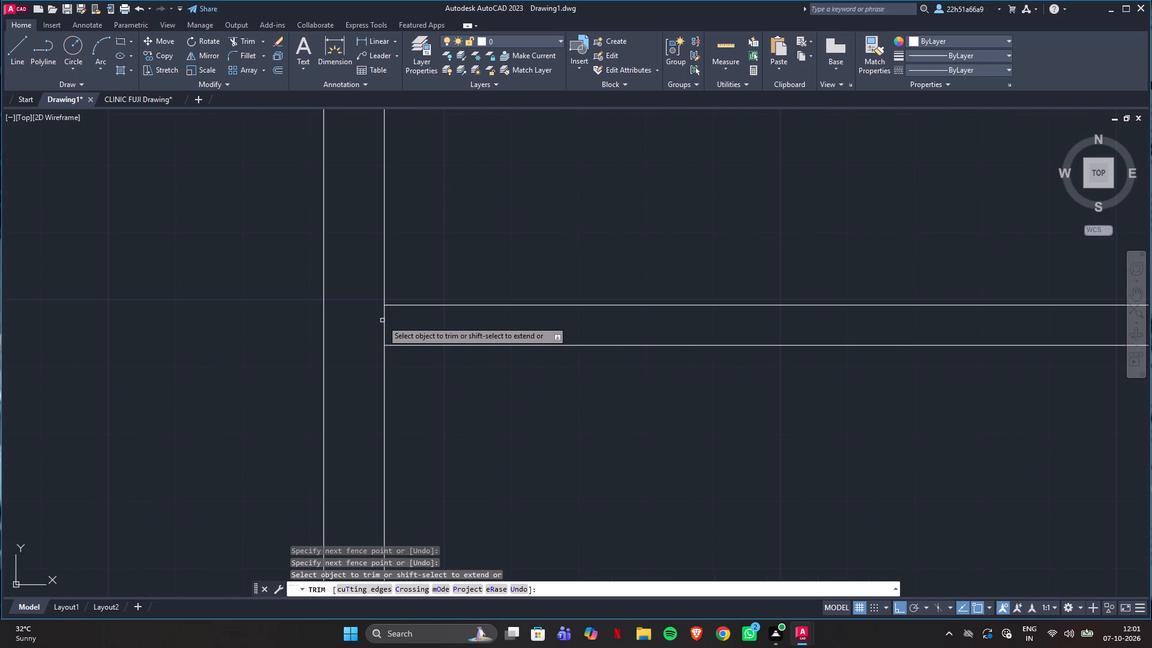
{"action": "left_click", "coordinate": [383, 320]}
{"action": "scroll", "coordinate": [545, 442], "scroll_direction": "down", "scroll_amount": 3}
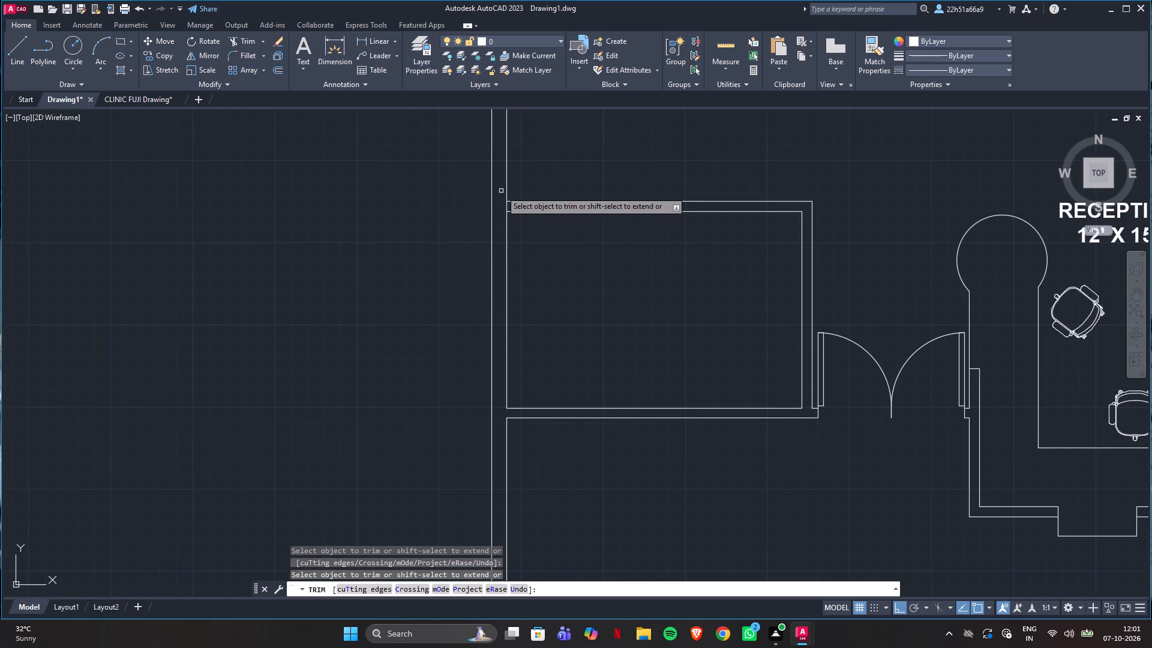
{"action": "scroll", "coordinate": [508, 198], "scroll_direction": "up", "scroll_amount": 3}
{"action": "left_click", "coordinate": [495, 224]}
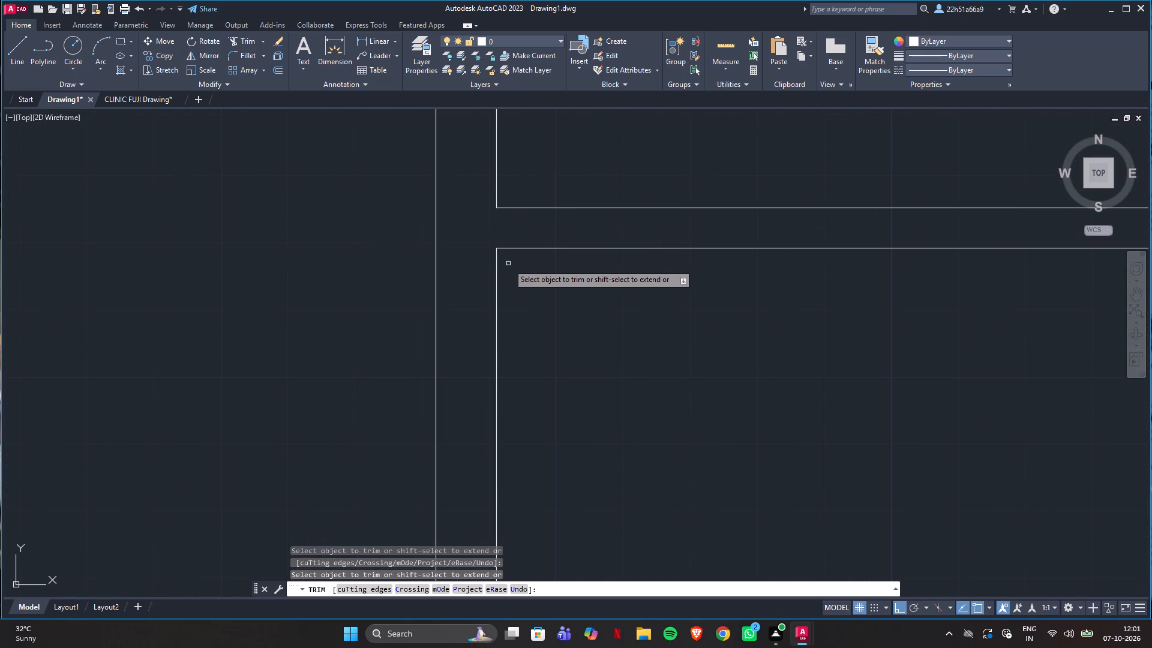
Compare the redrawn pharmacy, passage door and reception area in Drawing1 with the CLINIC FUJI Drawing reference plan, ending back in Drawing1.
{"action": "key", "text": "Escape"}
{"action": "scroll", "coordinate": [504, 320], "scroll_direction": "down", "scroll_amount": 2}
{"action": "scroll", "coordinate": [613, 296], "scroll_direction": "down", "scroll_amount": 3}
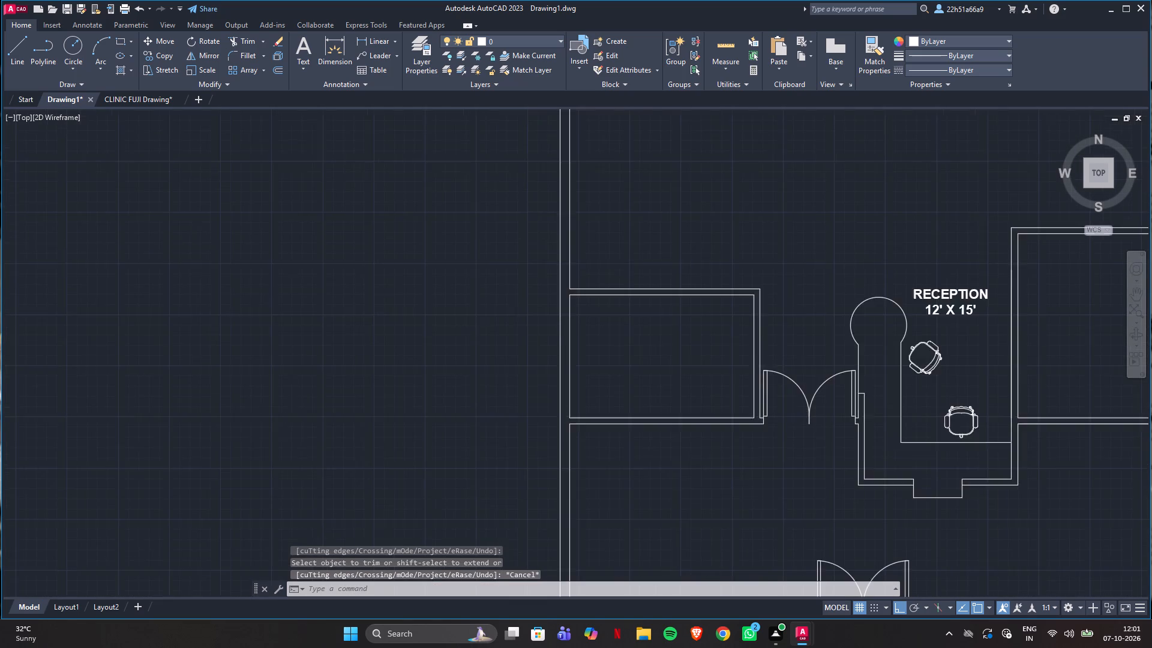
{"action": "scroll", "coordinate": [627, 382], "scroll_direction": "up", "scroll_amount": 2}
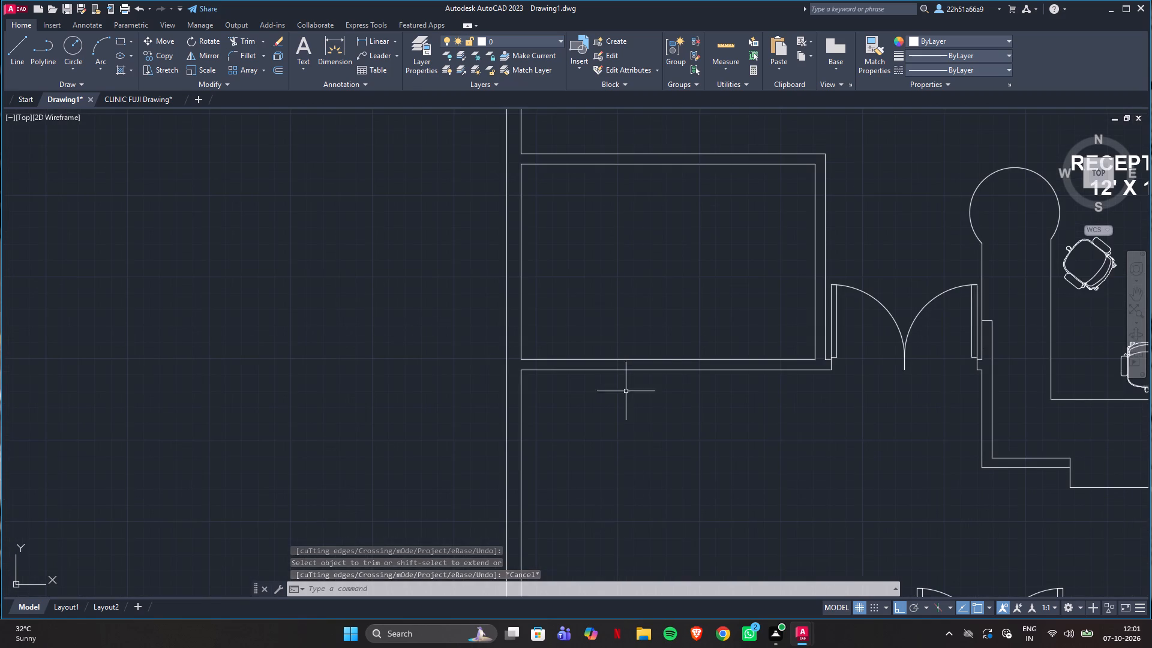
{"action": "scroll", "coordinate": [626, 404], "scroll_direction": "down", "scroll_amount": 1}
{"action": "scroll", "coordinate": [656, 337], "scroll_direction": "down", "scroll_amount": 2}
{"action": "scroll", "coordinate": [857, 349], "scroll_direction": "up", "scroll_amount": 2}
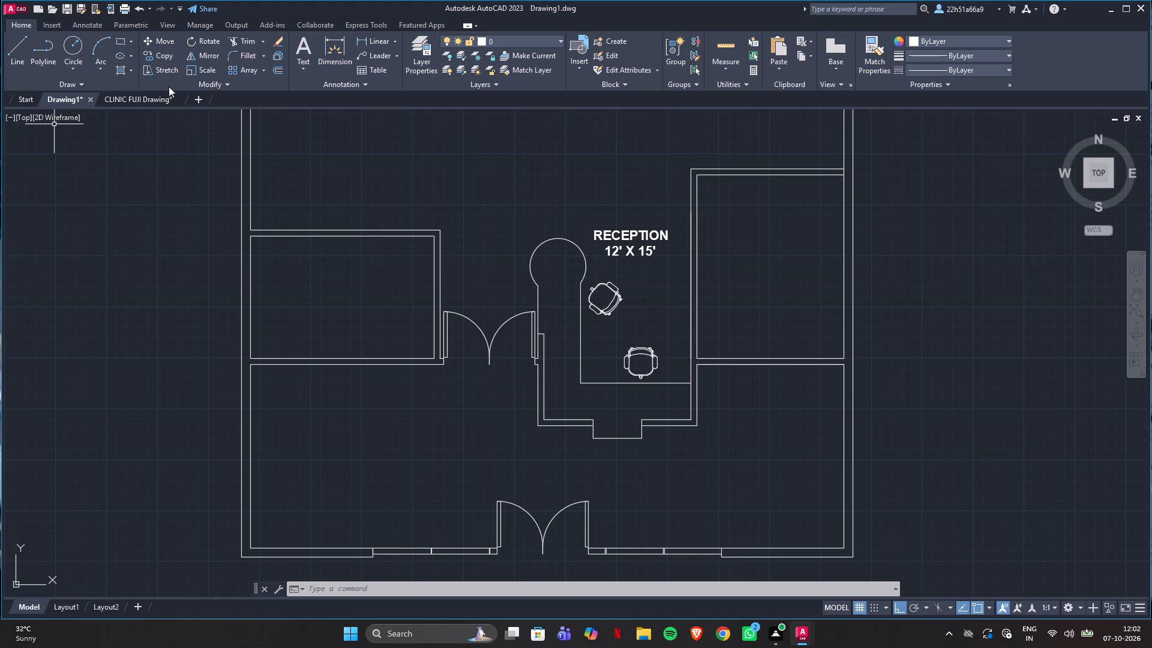
{"action": "left_click", "coordinate": [144, 98]}
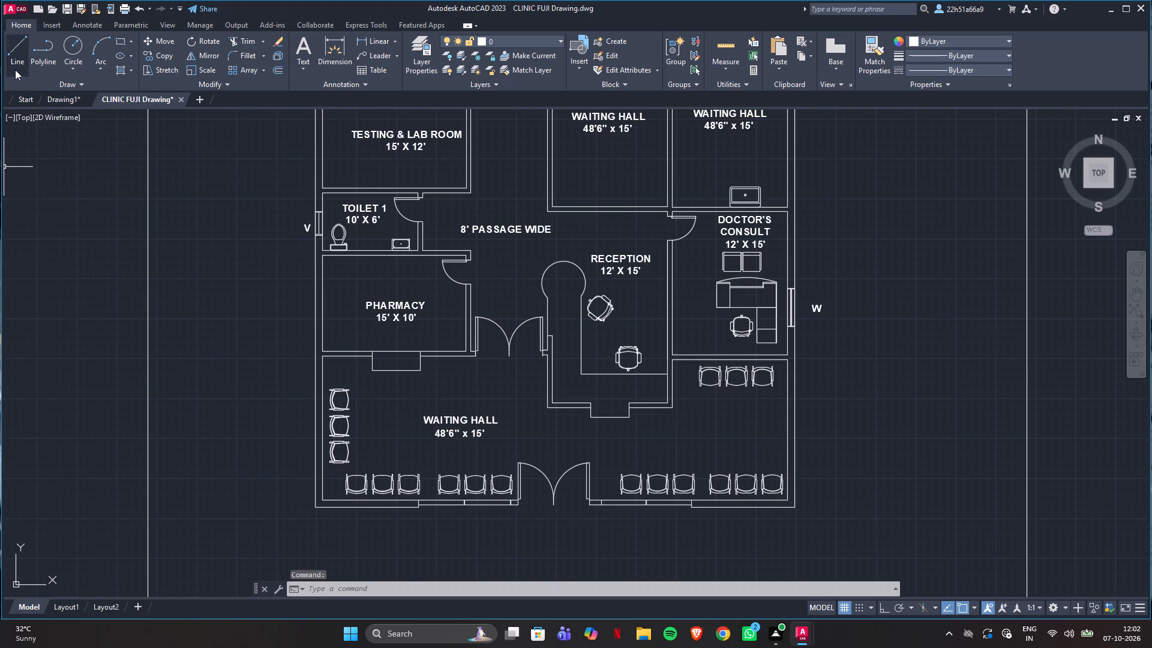
{"action": "left_click", "coordinate": [58, 98]}
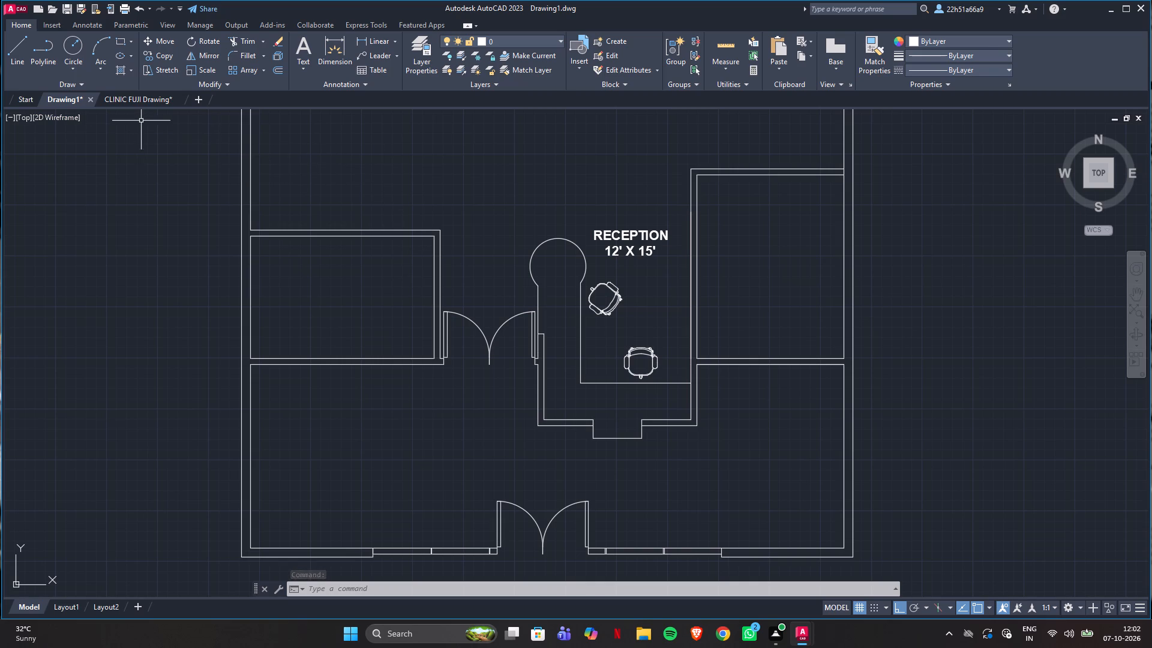
{"action": "left_click", "coordinate": [140, 98]}
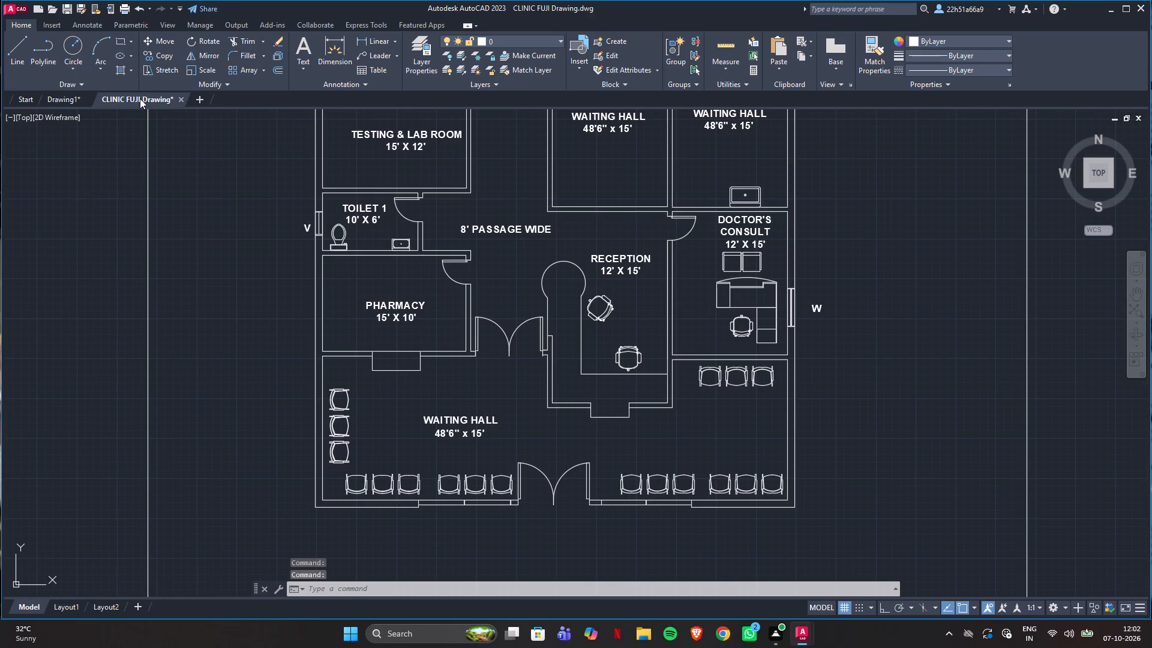
{"action": "left_click", "coordinate": [56, 98]}
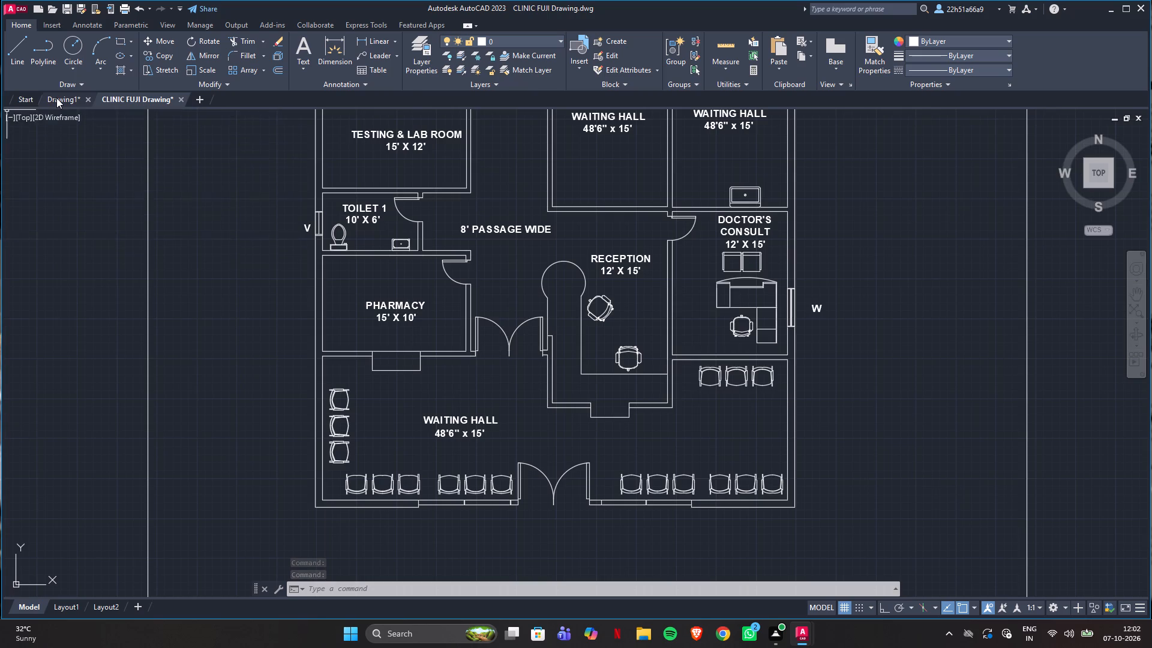
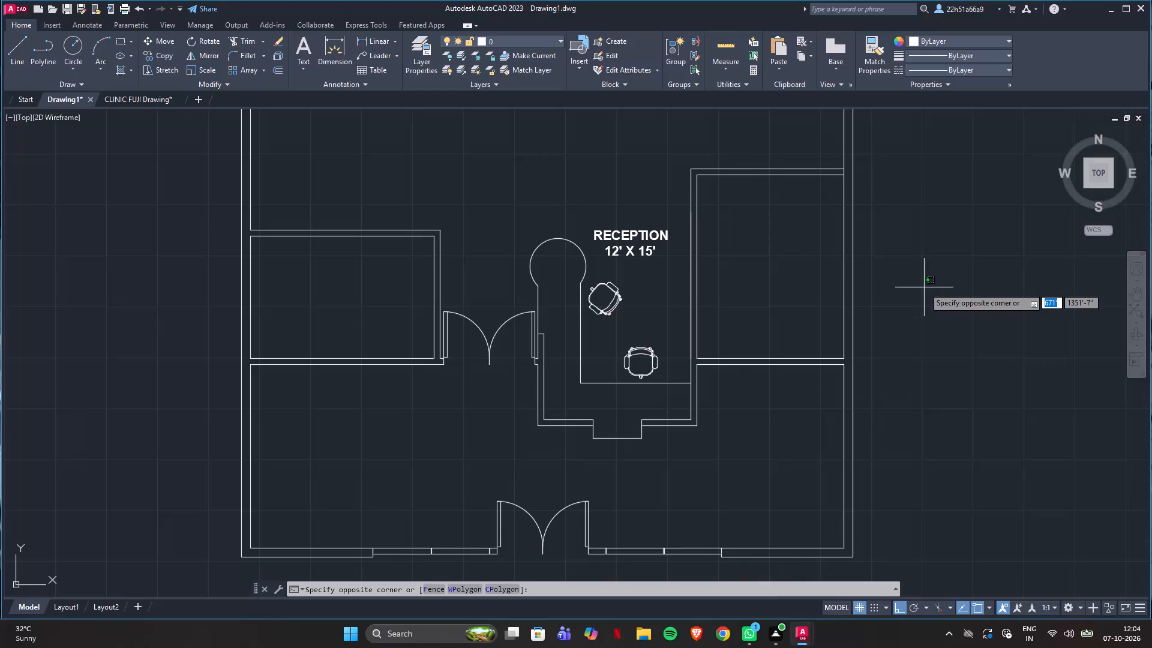
Draw a service counter projecting 1'6" from the inner line of the pharmacy's lower wall into the waiting hall, about 4'-11" wide.
{"action": "left_click", "coordinate": [931, 232]}
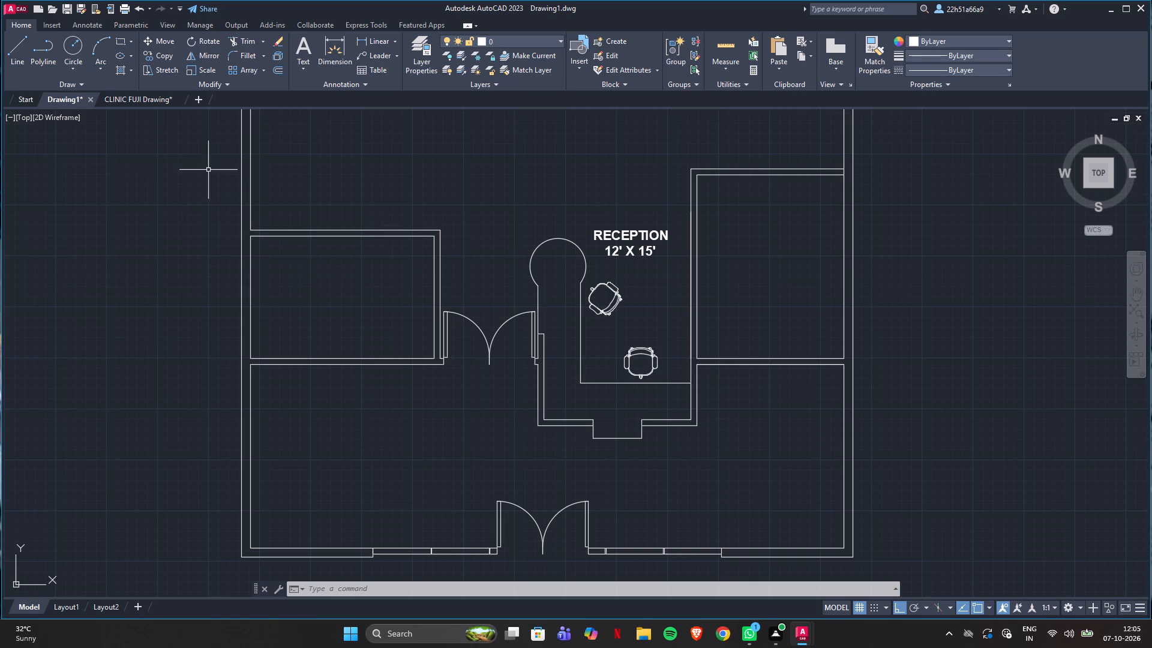
{"action": "left_click", "coordinate": [136, 94]}
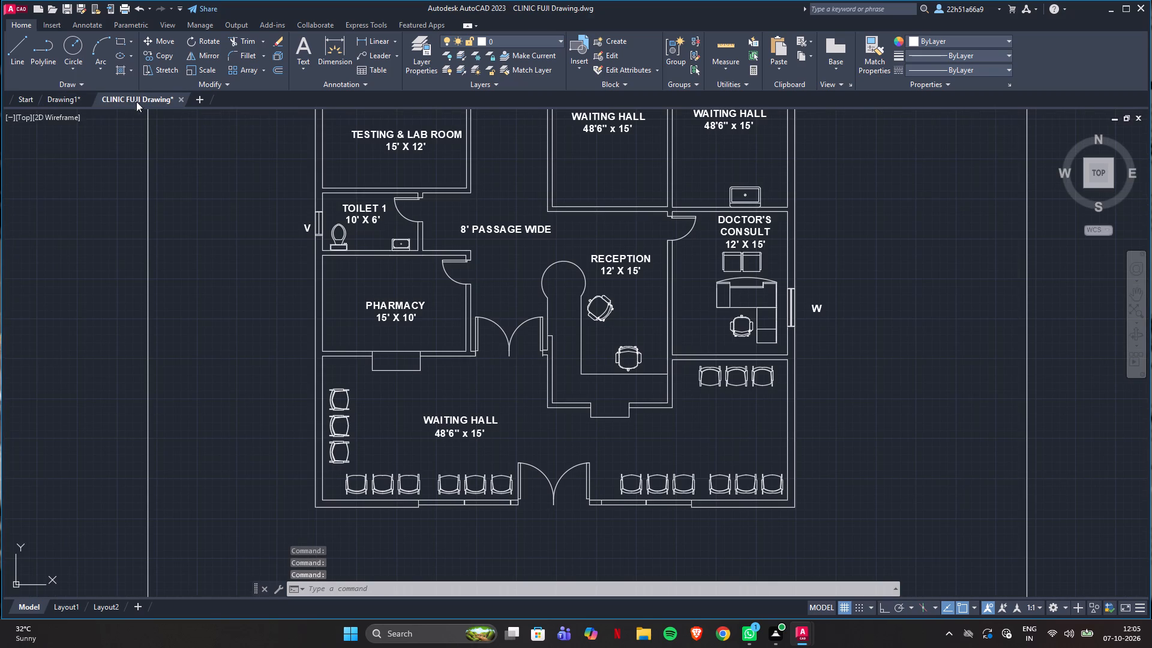
{"action": "left_click", "coordinate": [61, 101]}
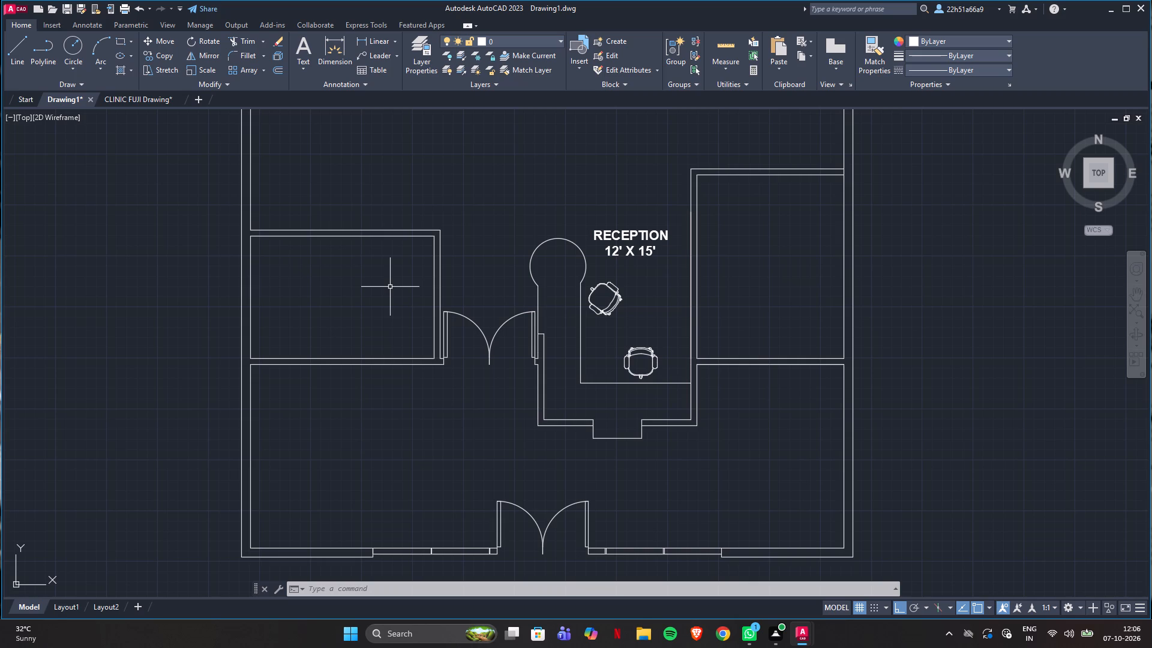
{"action": "left_click", "coordinate": [14, 47]}
{"action": "left_click", "coordinate": [312, 357]}
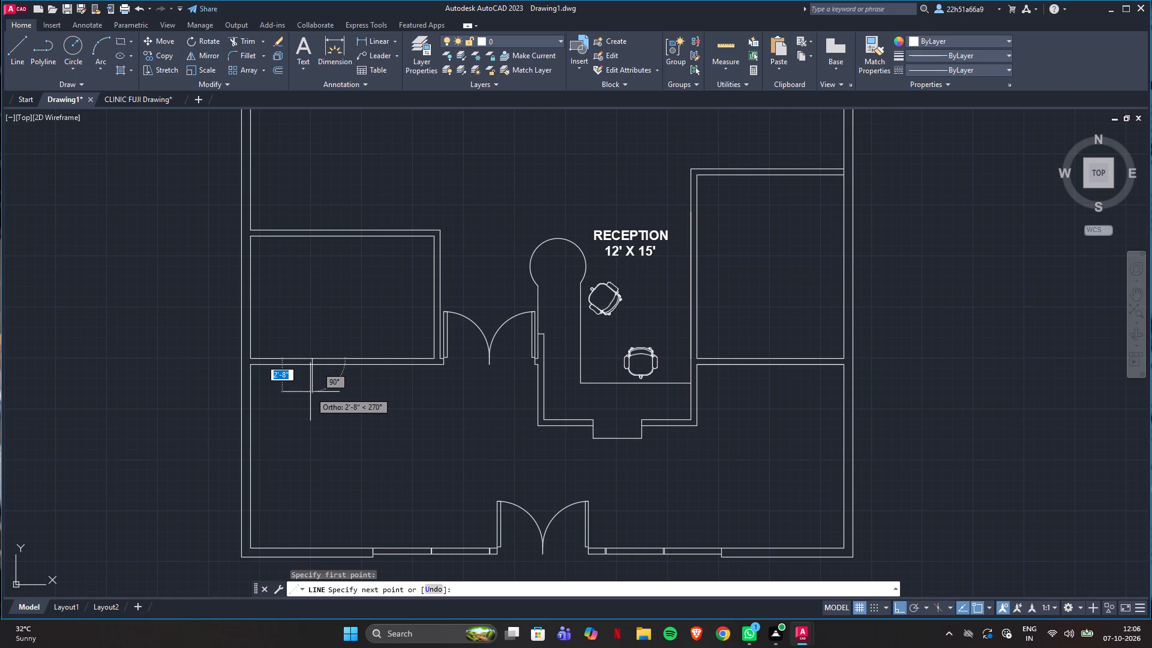
{"action": "key", "text": "1"}
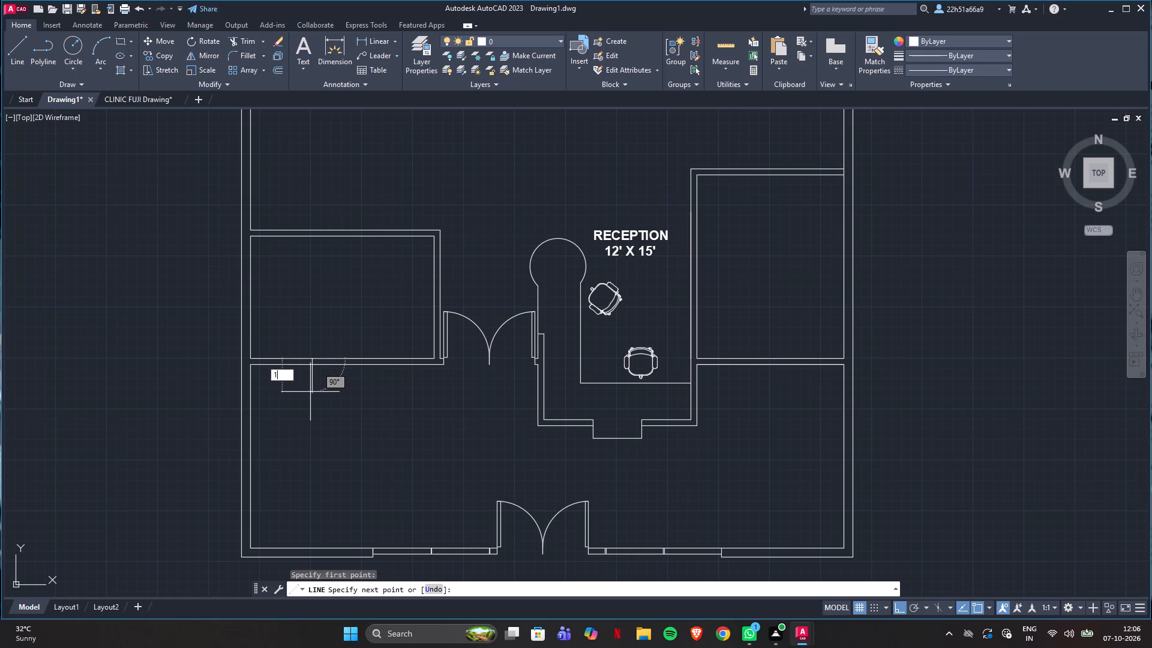
{"action": "key", "text": "apostrophe"}
{"action": "key", "text": "6"}
{"action": "key", "text": "shift+quotedbl"}
{"action": "key", "text": "Return"}
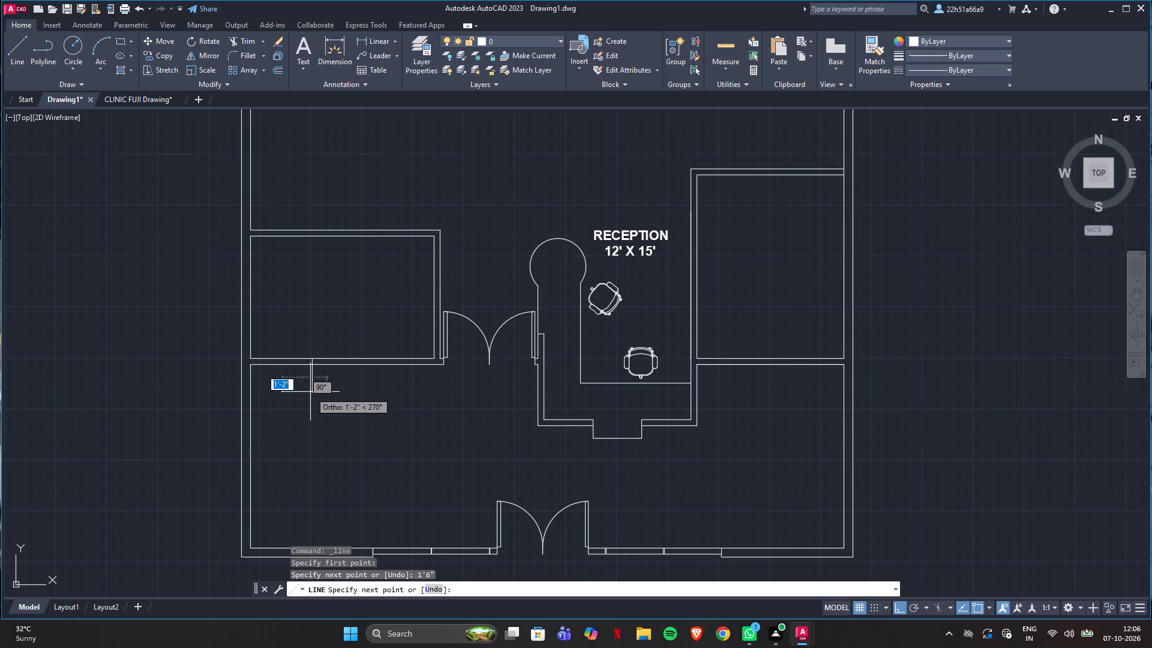
{"action": "scroll", "coordinate": [365, 373], "scroll_direction": "up", "scroll_amount": 2}
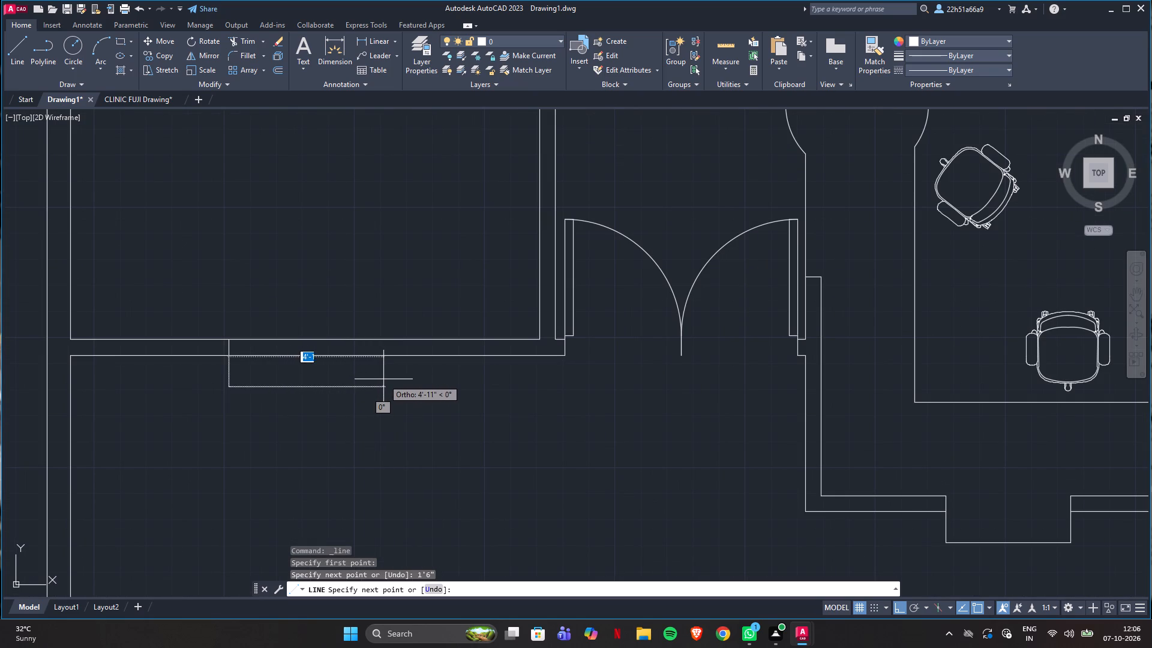
{"action": "left_click", "coordinate": [385, 380]}
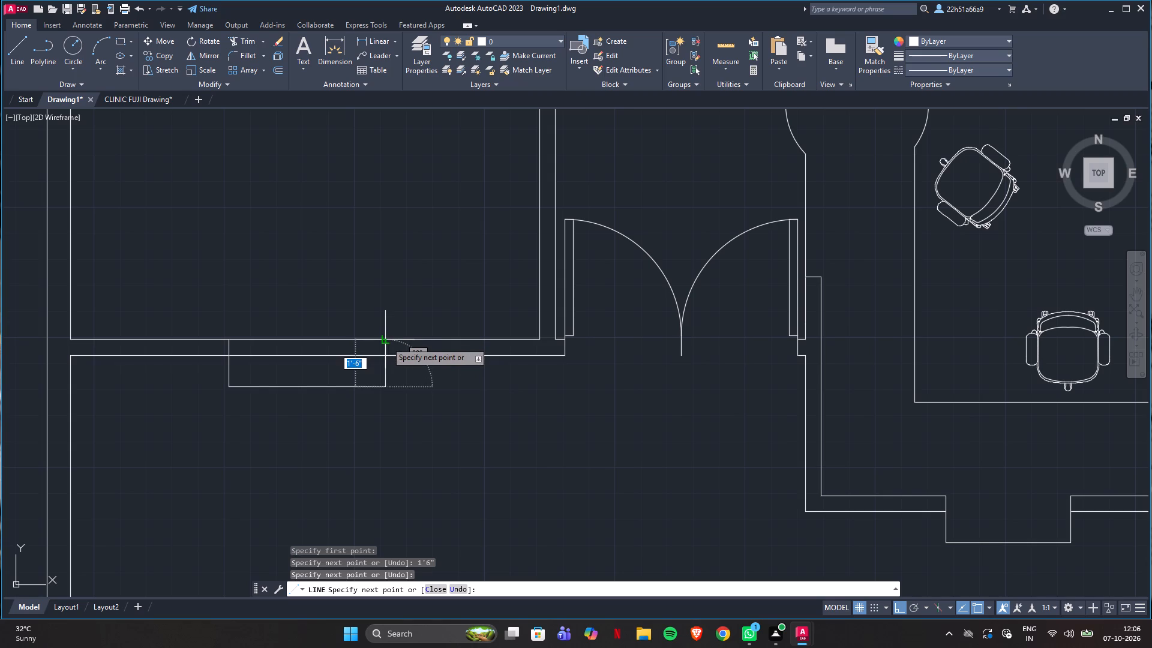
{"action": "left_click", "coordinate": [385, 341]}
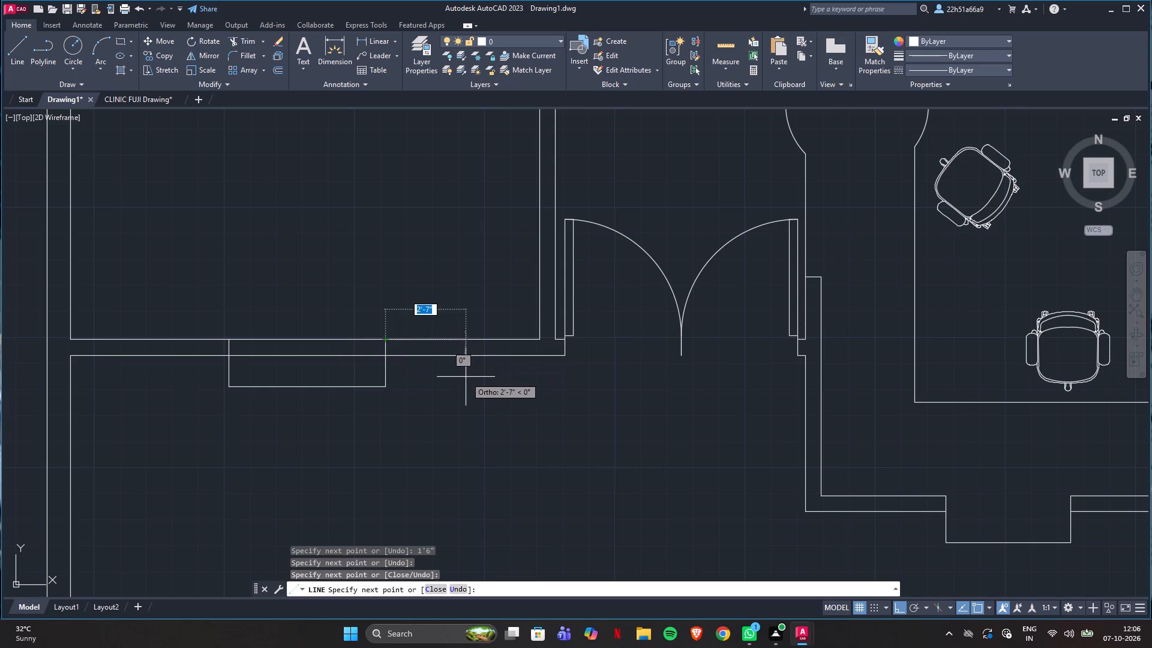
{"action": "key", "text": "Escape"}
Trim the outer line of the pharmacy's lower wall where it crosses the new service counter.
{"action": "type", "text": "tr"}
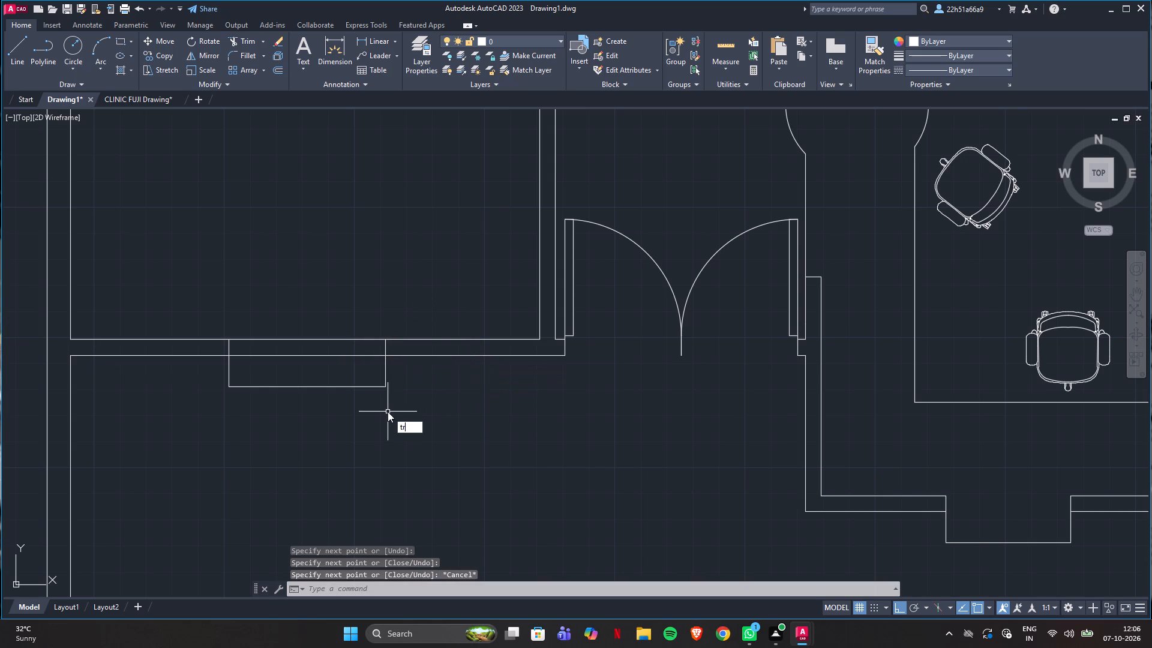
{"action": "key", "text": "Return"}
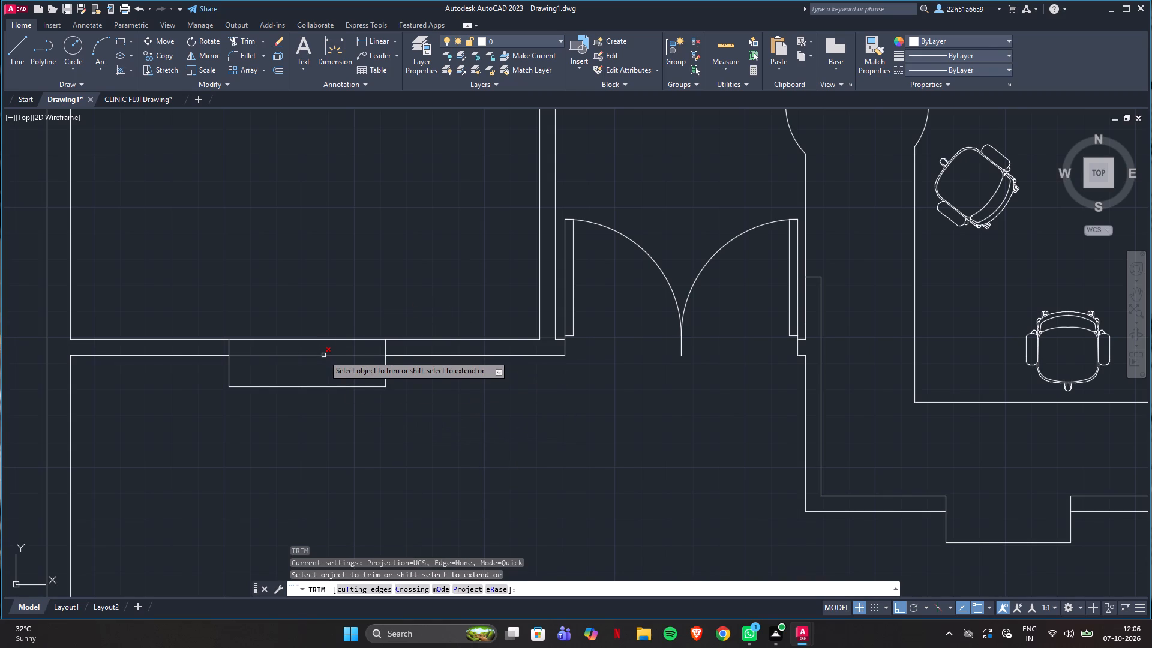
{"action": "left_click", "coordinate": [323, 355]}
{"action": "key", "text": "super+F1"}
{"action": "key", "text": "Escape"}
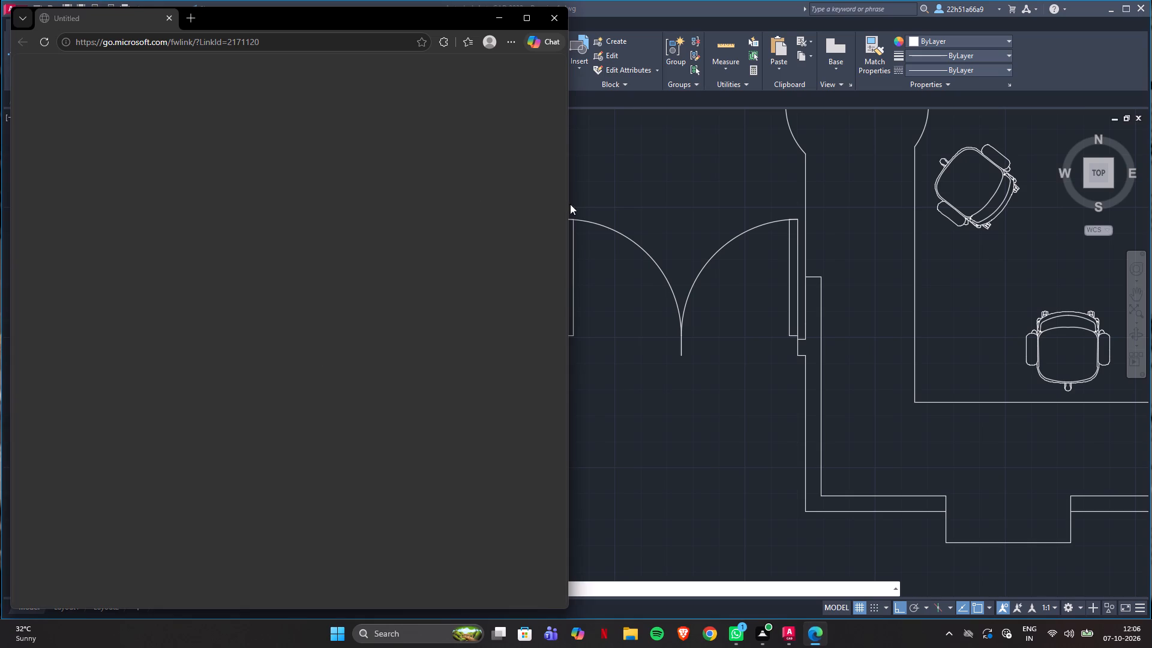
{"action": "left_click", "coordinate": [552, 14]}
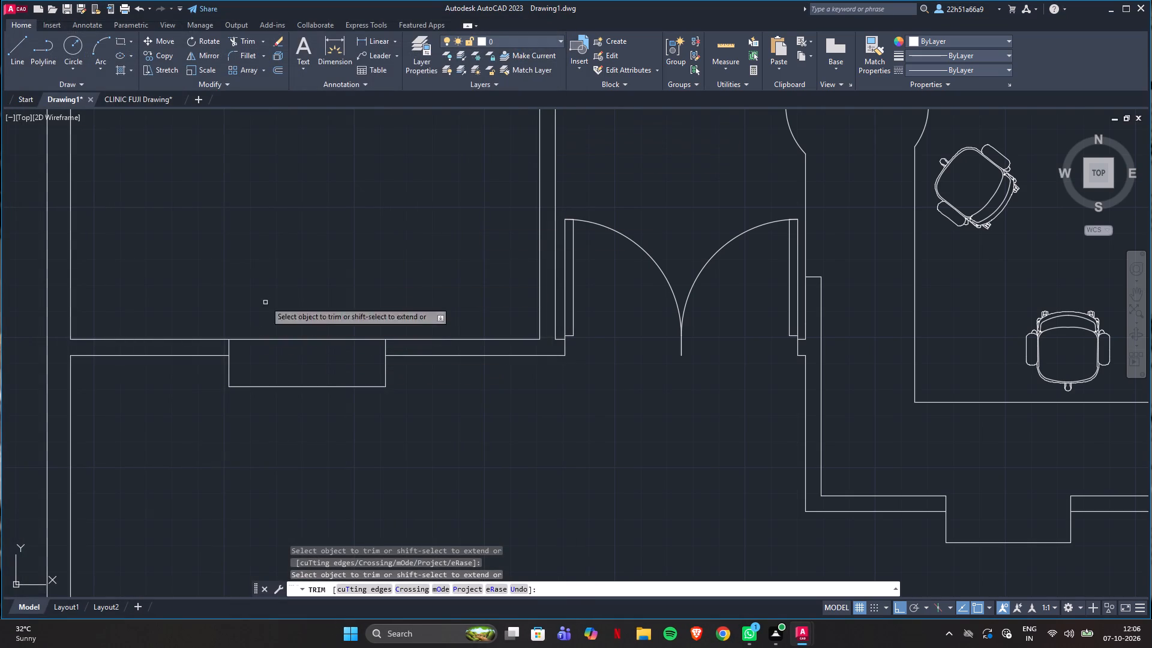
{"action": "key", "text": "Escape"}
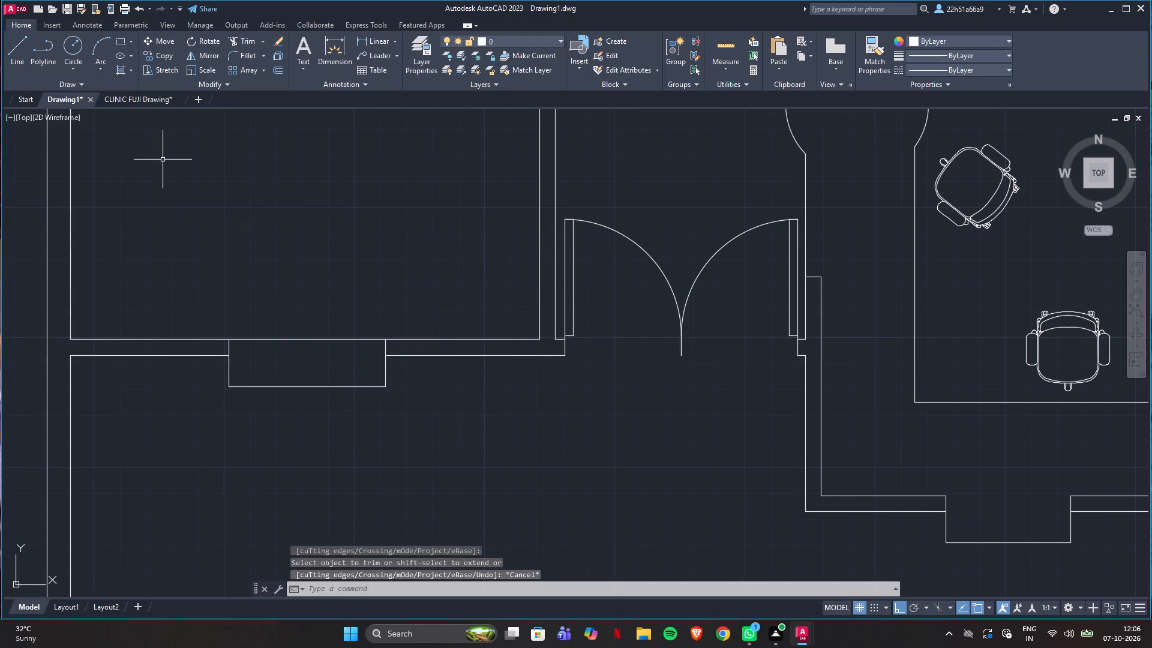
Draw a horizontal counter line inside the pharmacy just above its lower wall, spanning between the inner faces of both side walls.
{"action": "left_click", "coordinate": [148, 104]}
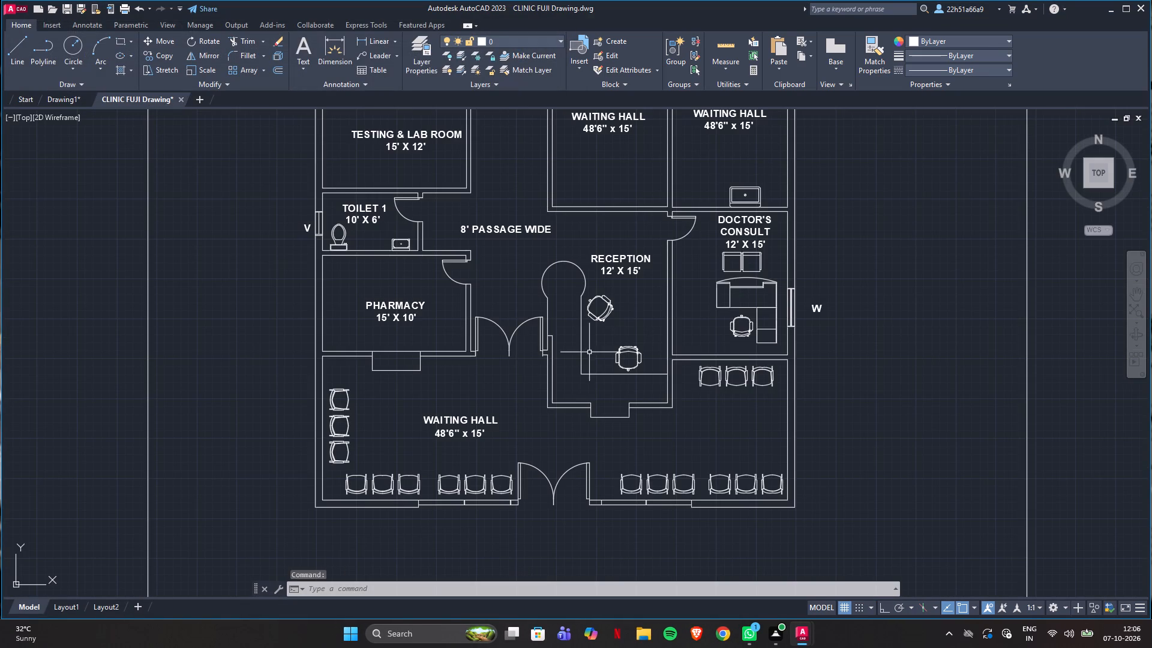
{"action": "left_click", "coordinate": [62, 99]}
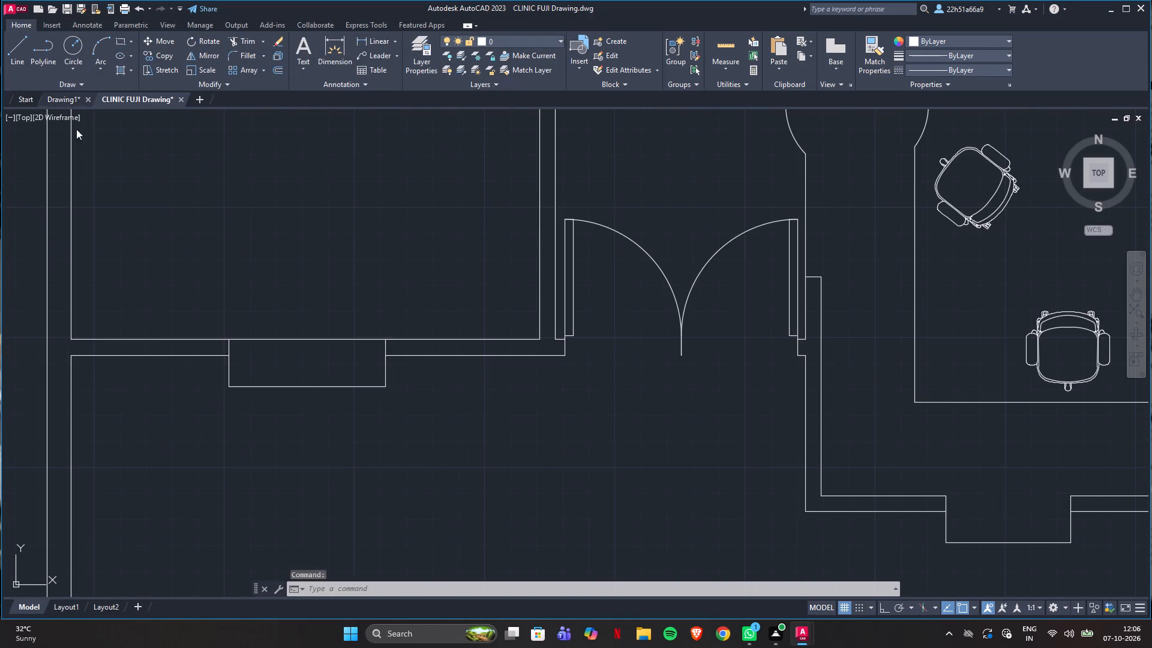
{"action": "scroll", "coordinate": [310, 353], "scroll_direction": "down", "scroll_amount": 4}
{"action": "scroll", "coordinate": [317, 330], "scroll_direction": "up", "scroll_amount": 2}
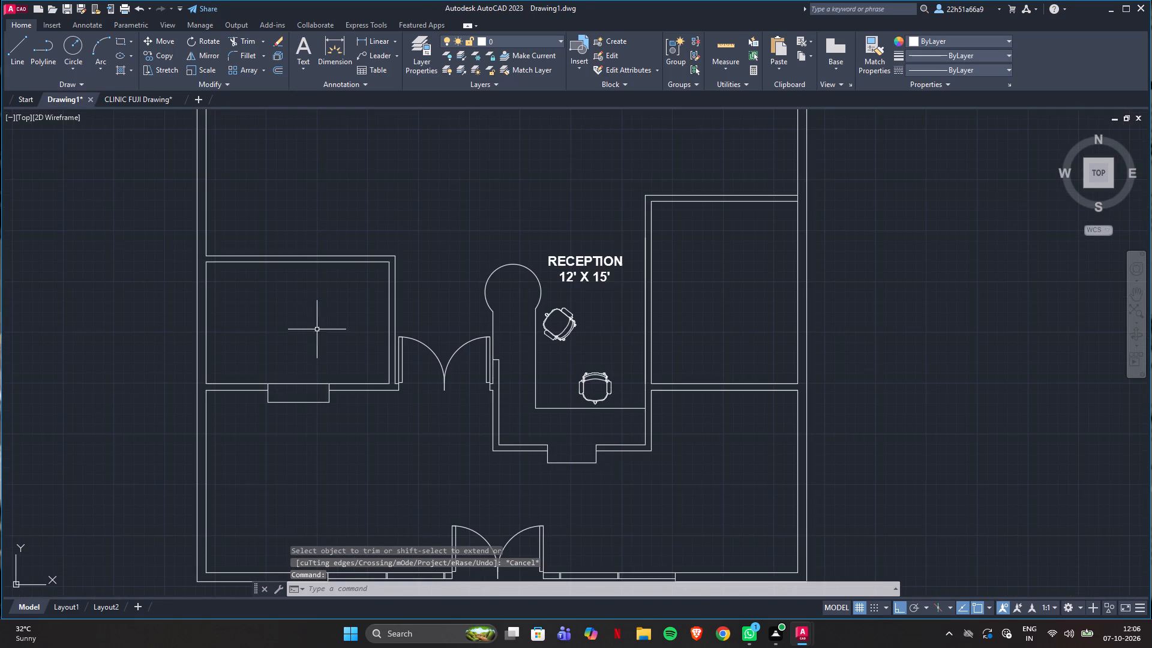
{"action": "left_click", "coordinate": [16, 53]}
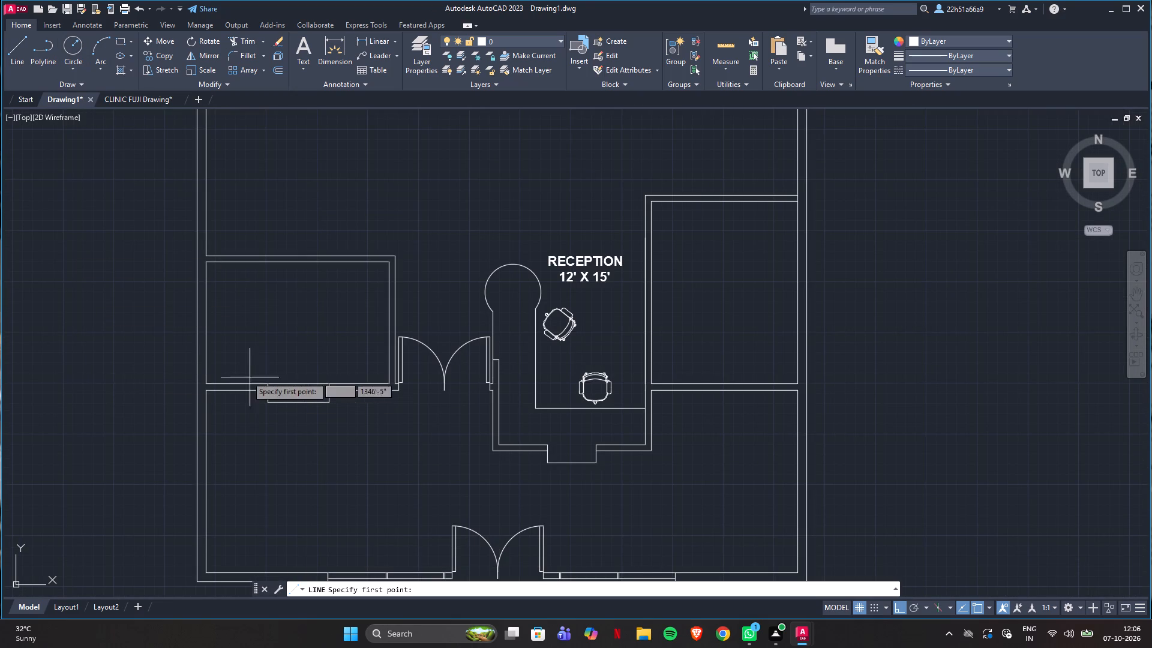
{"action": "left_click", "coordinate": [206, 364]}
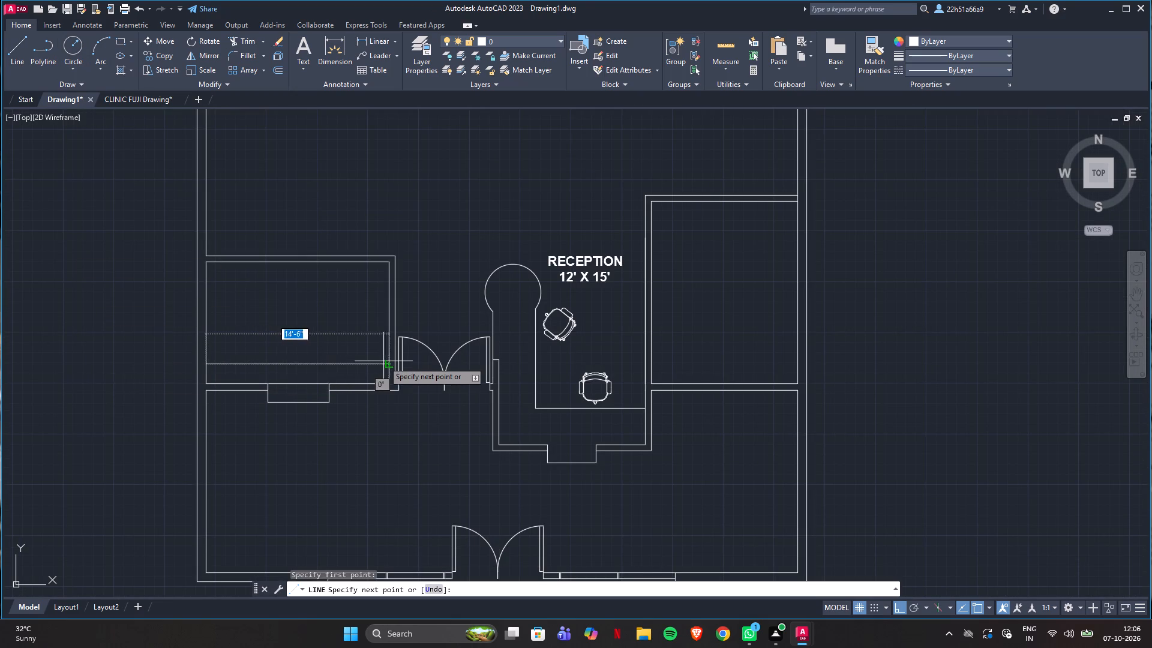
{"action": "left_click", "coordinate": [388, 367]}
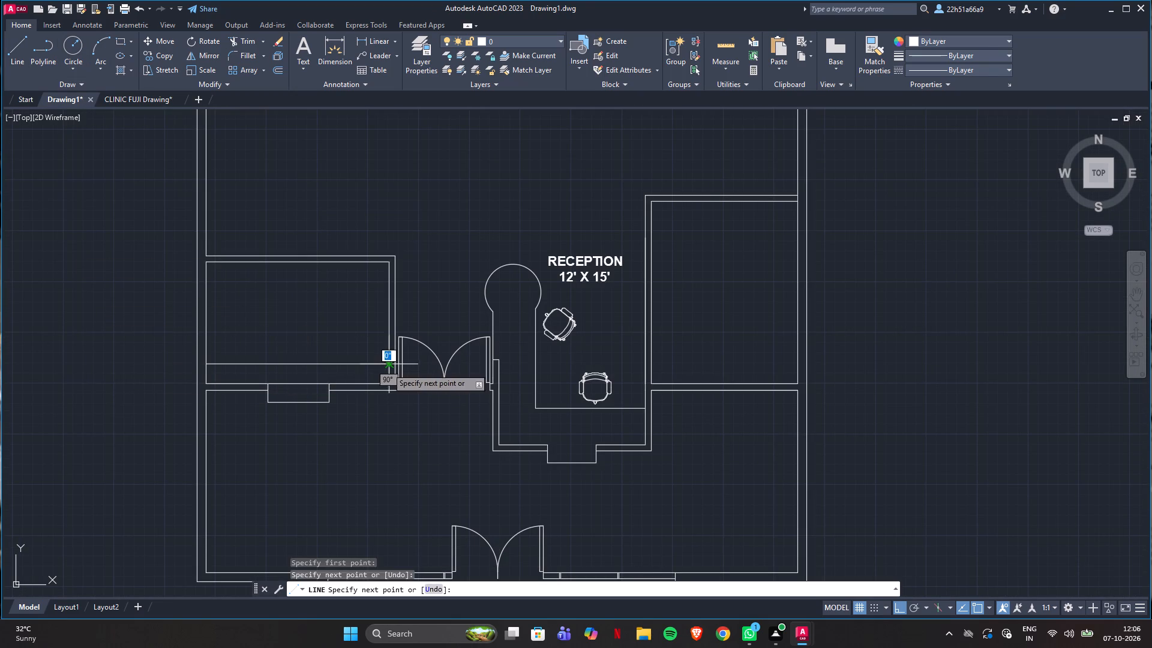
{"action": "key", "text": "Escape"}
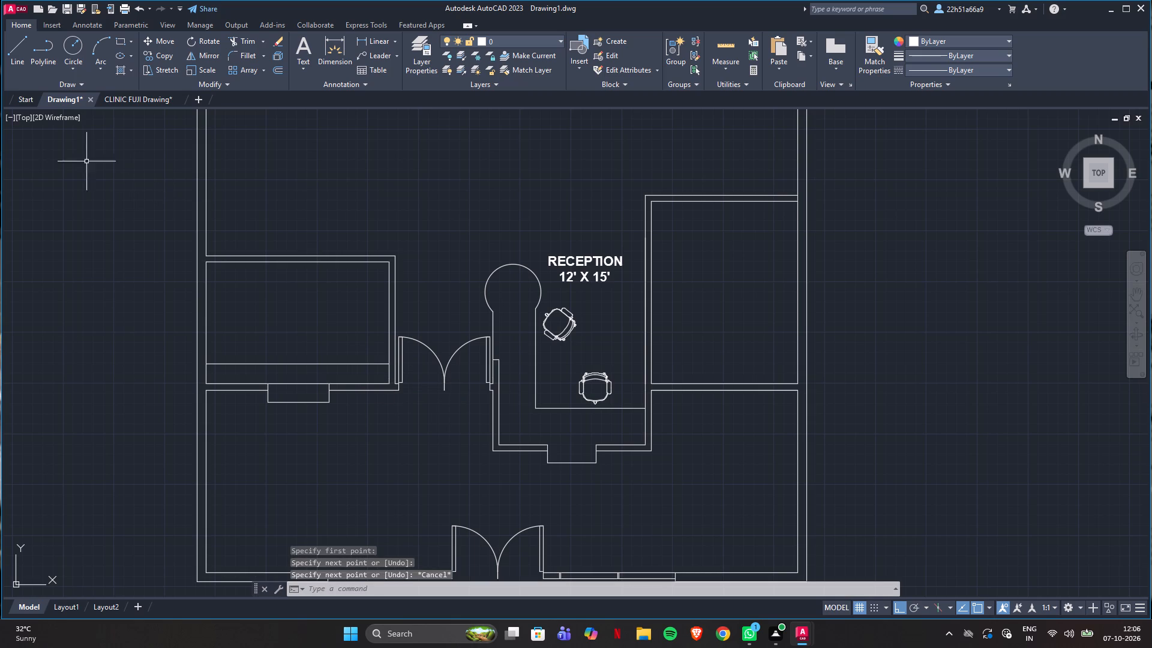
Copy the lower reception chair into the pharmacy, just above the counter line near the passage-side wall.
{"action": "left_click", "coordinate": [604, 385]}
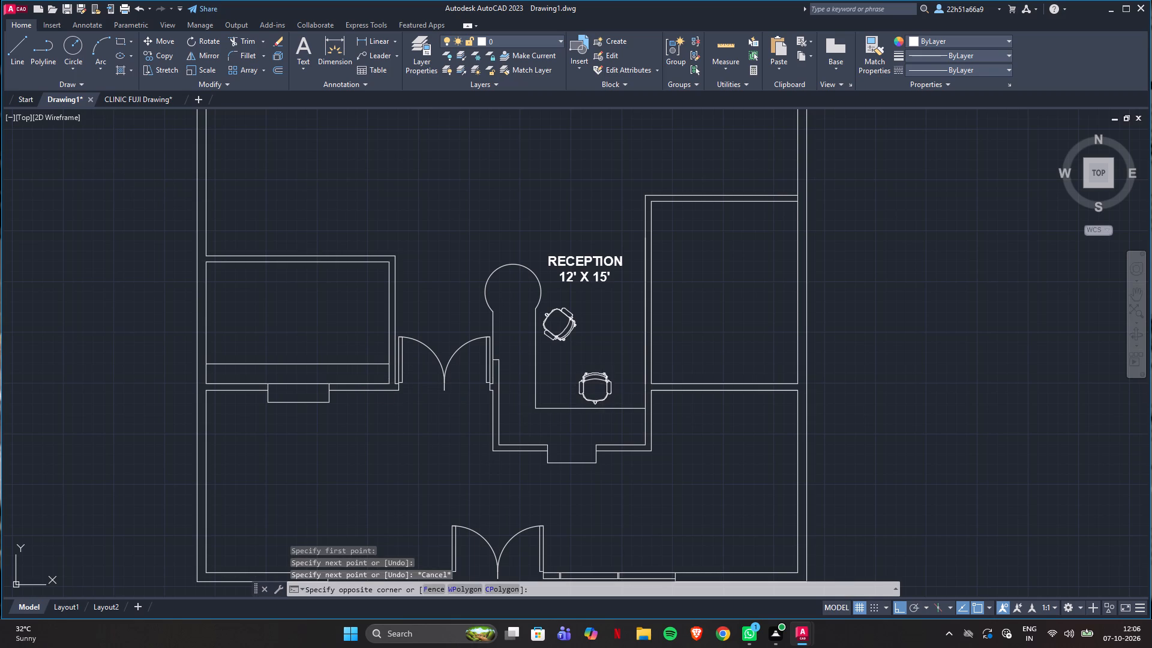
{"action": "left_click", "coordinate": [595, 380]}
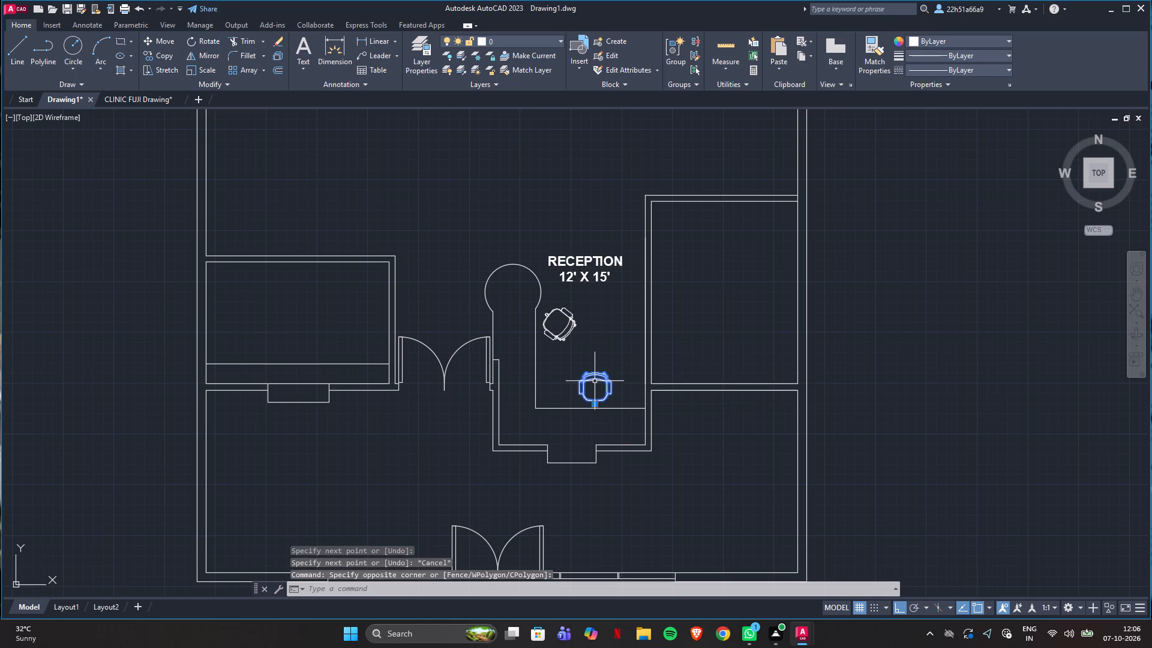
{"action": "key", "text": "c"}
{"action": "key", "text": "o"}
{"action": "key", "text": "Return"}
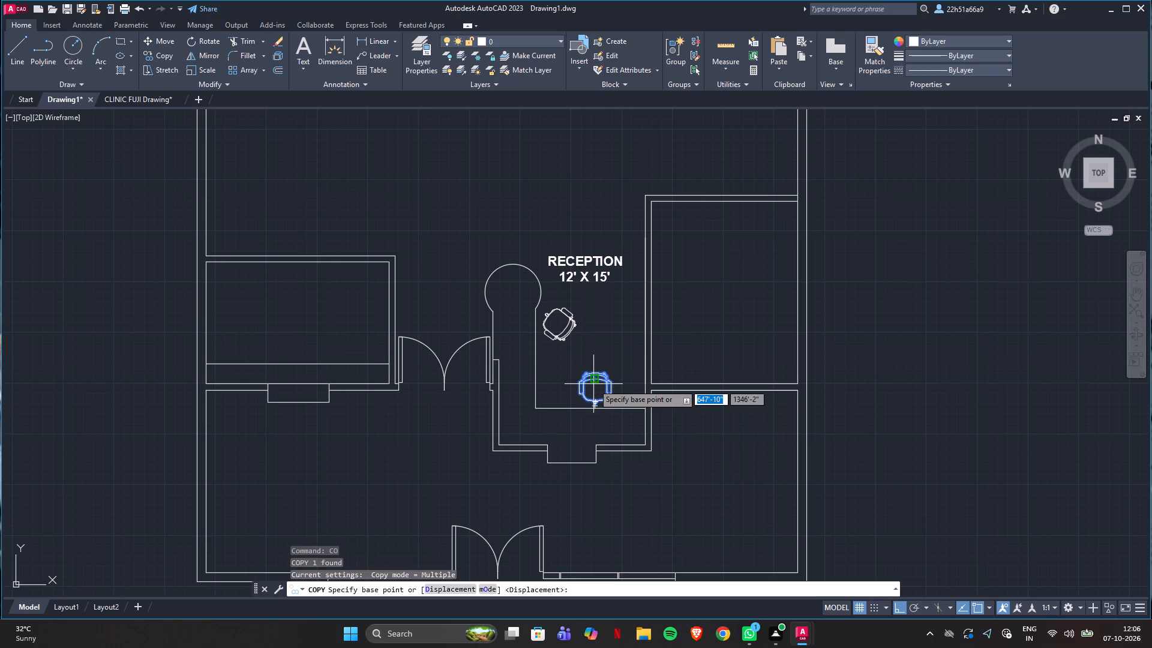
{"action": "scroll", "coordinate": [584, 374], "scroll_direction": "up", "scroll_amount": 3}
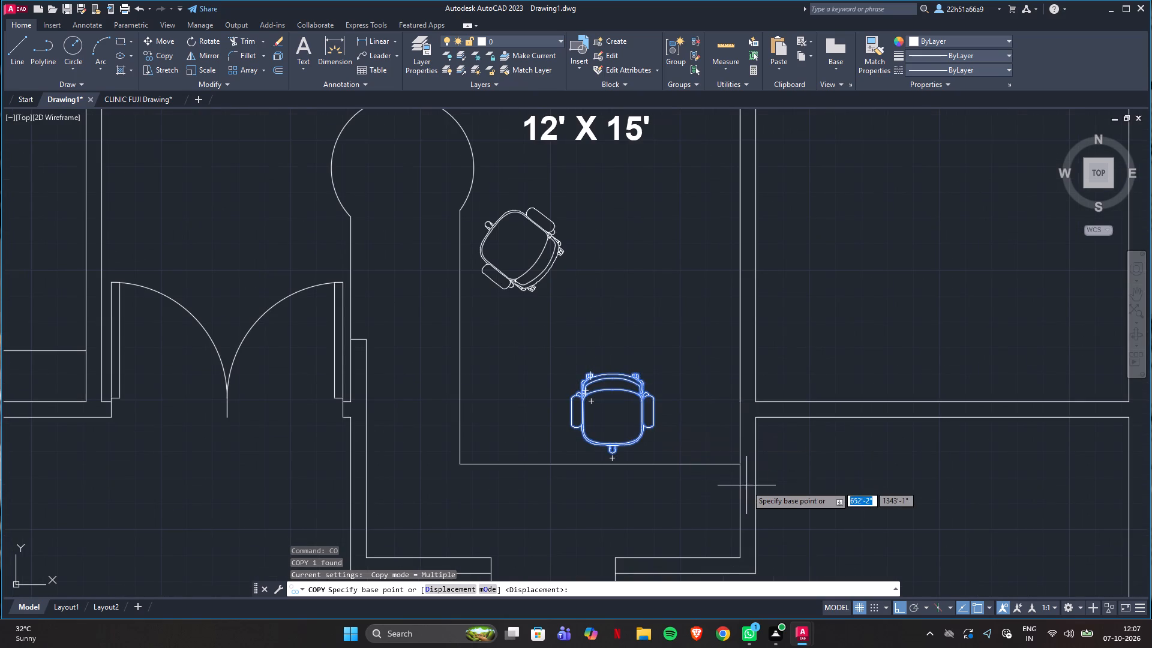
{"action": "left_click", "coordinate": [737, 463]}
{"action": "scroll", "coordinate": [302, 364], "scroll_direction": "down", "scroll_amount": 2}
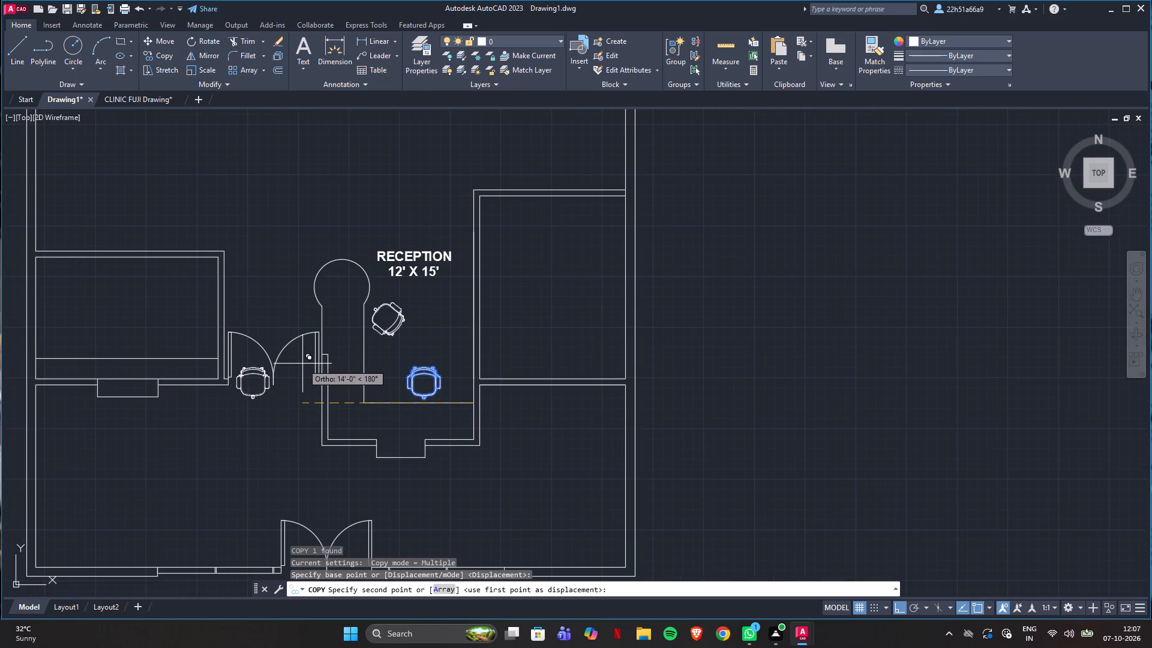
{"action": "scroll", "coordinate": [302, 364], "scroll_direction": "down", "scroll_amount": 1}
{"action": "scroll", "coordinate": [235, 365], "scroll_direction": "up", "scroll_amount": 3}
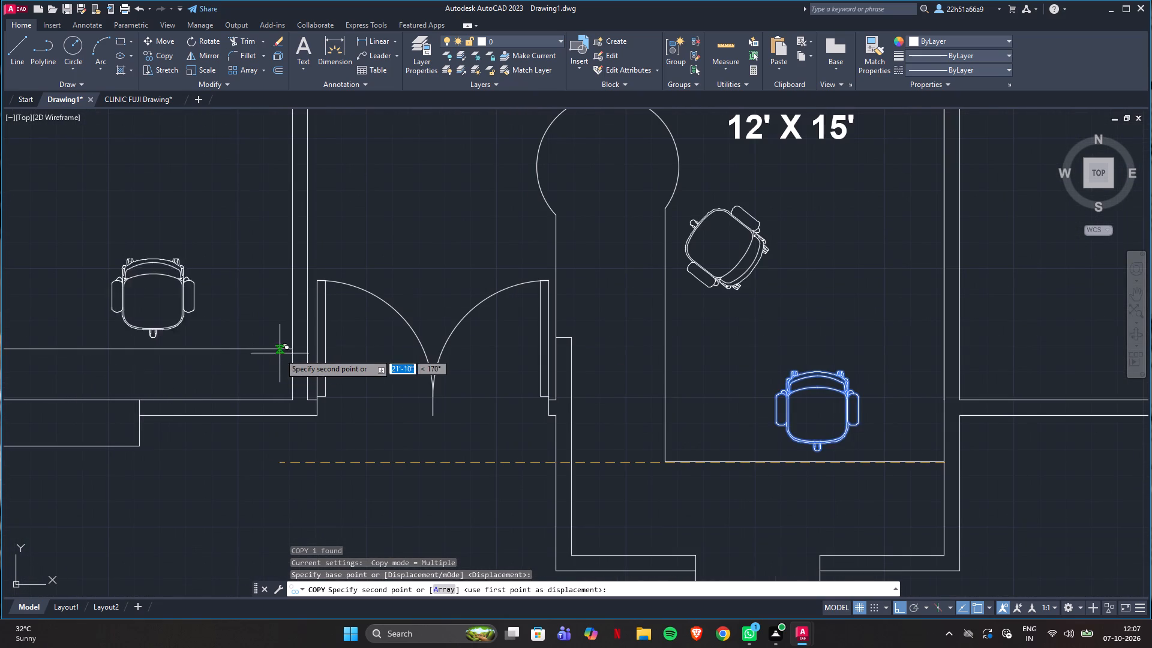
{"action": "left_click", "coordinate": [290, 352]}
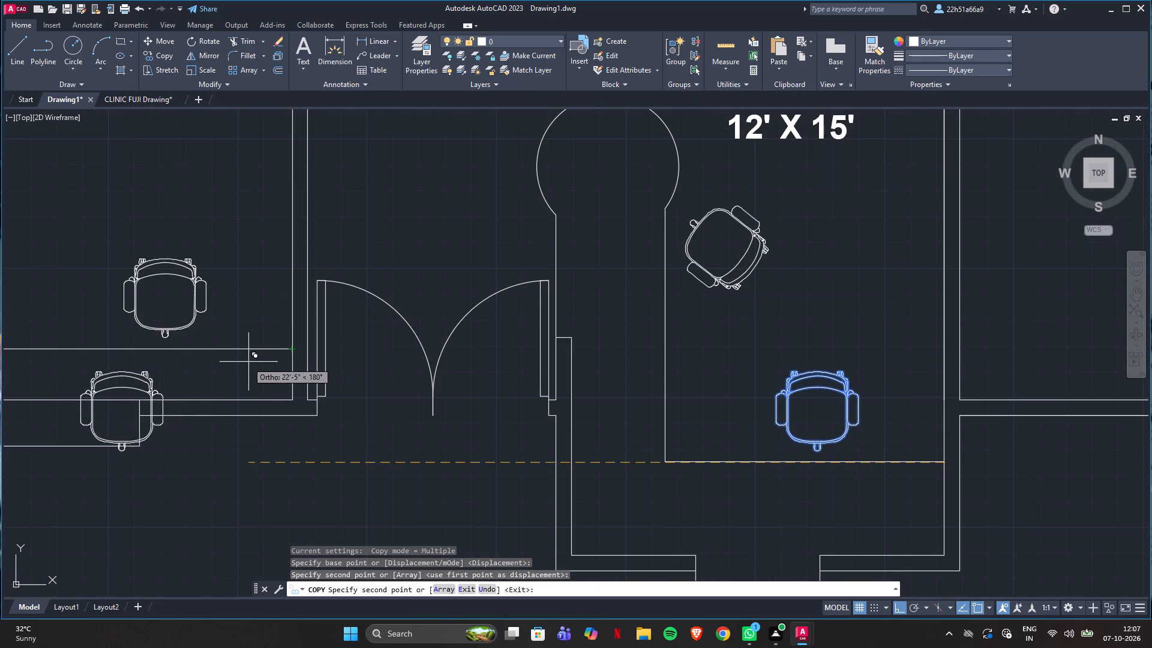
{"action": "scroll", "coordinate": [564, 319], "scroll_direction": "down", "scroll_amount": 2}
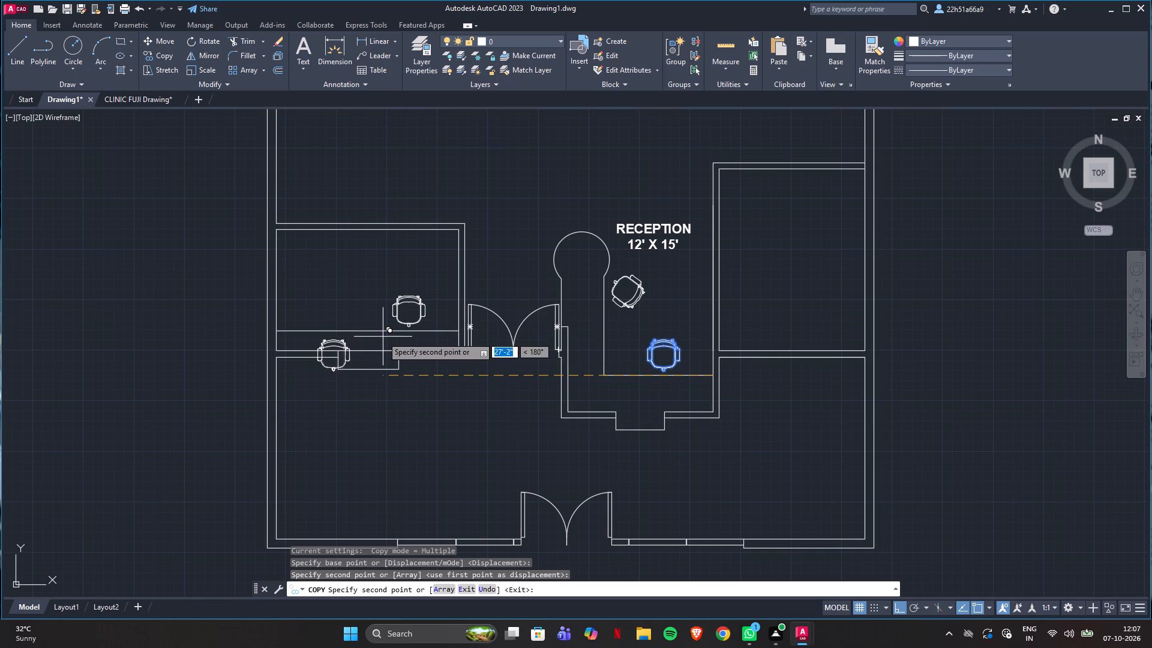
{"action": "key", "text": "Escape"}
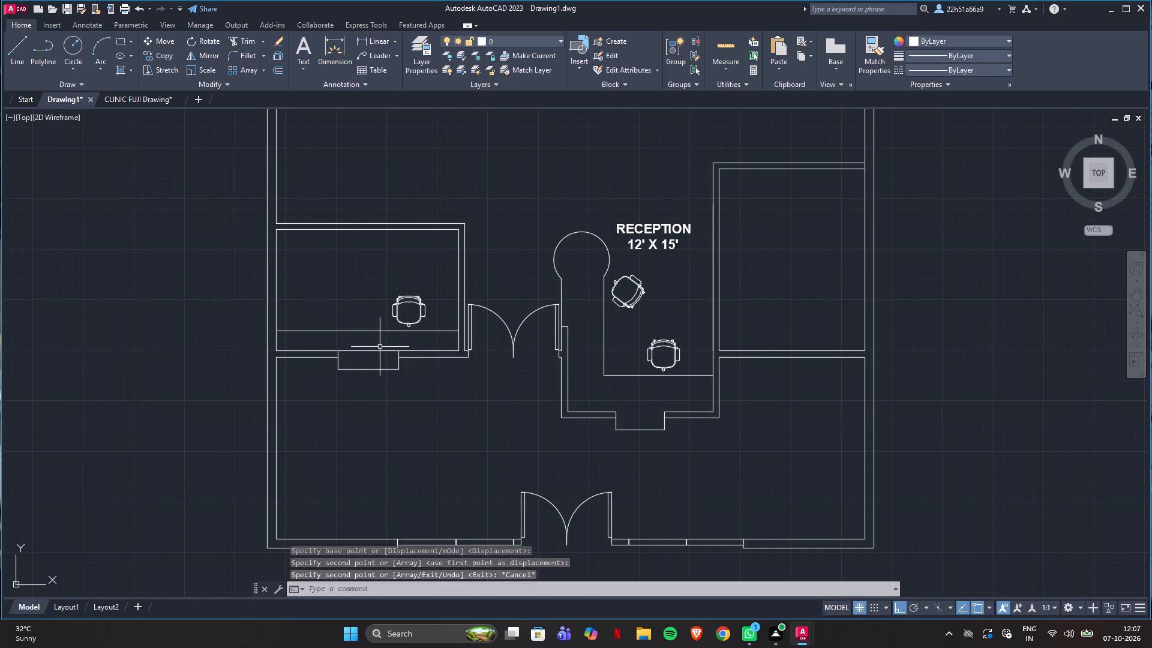
Move the pharmacy chair 3'-6" horizontally away from the passage-side wall, keeping it just above the counter line.
{"action": "left_click", "coordinate": [396, 307]}
{"action": "scroll", "coordinate": [396, 307], "scroll_direction": "up", "scroll_amount": 2}
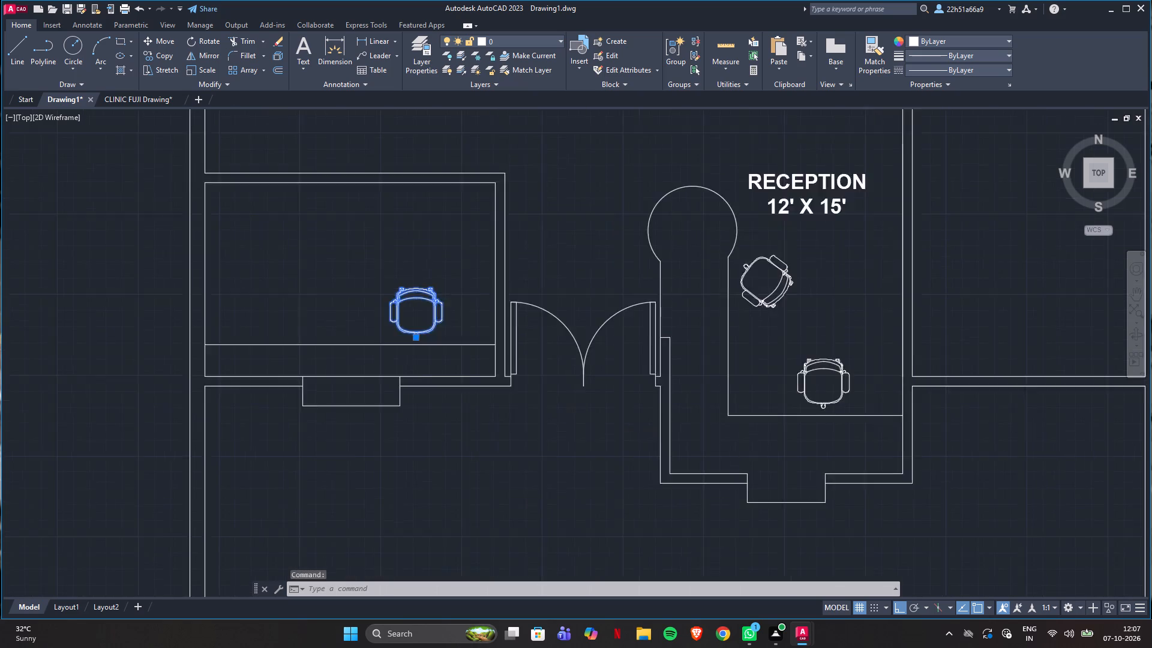
{"action": "scroll", "coordinate": [396, 307], "scroll_direction": "up", "scroll_amount": 1}
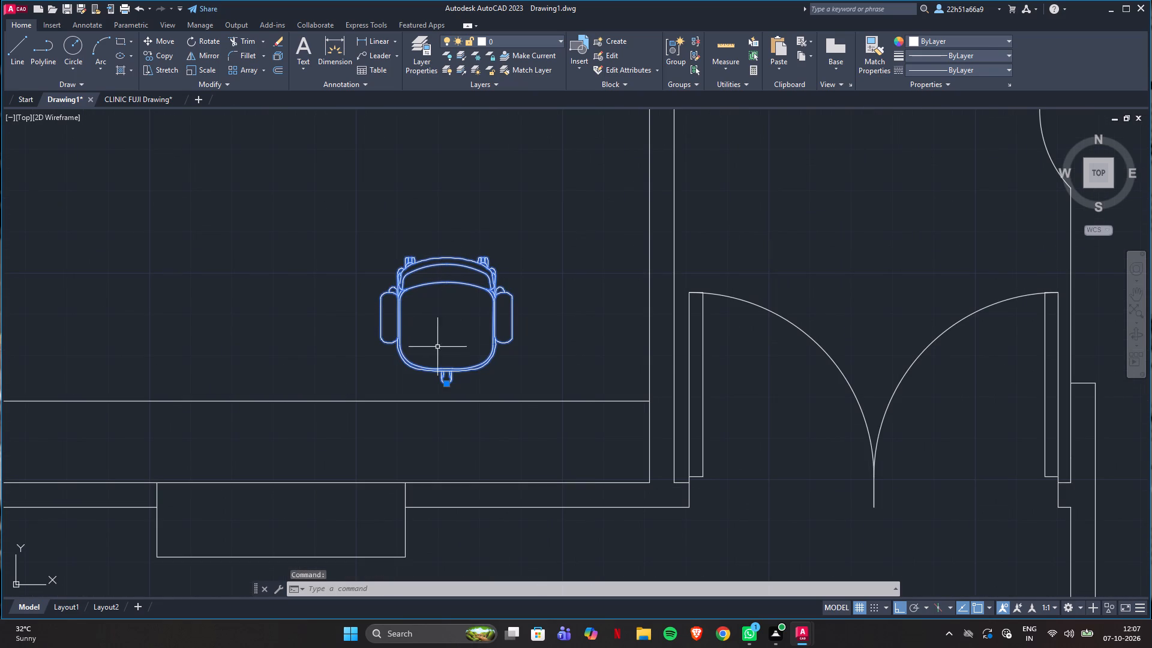
{"action": "left_click", "coordinate": [448, 387]}
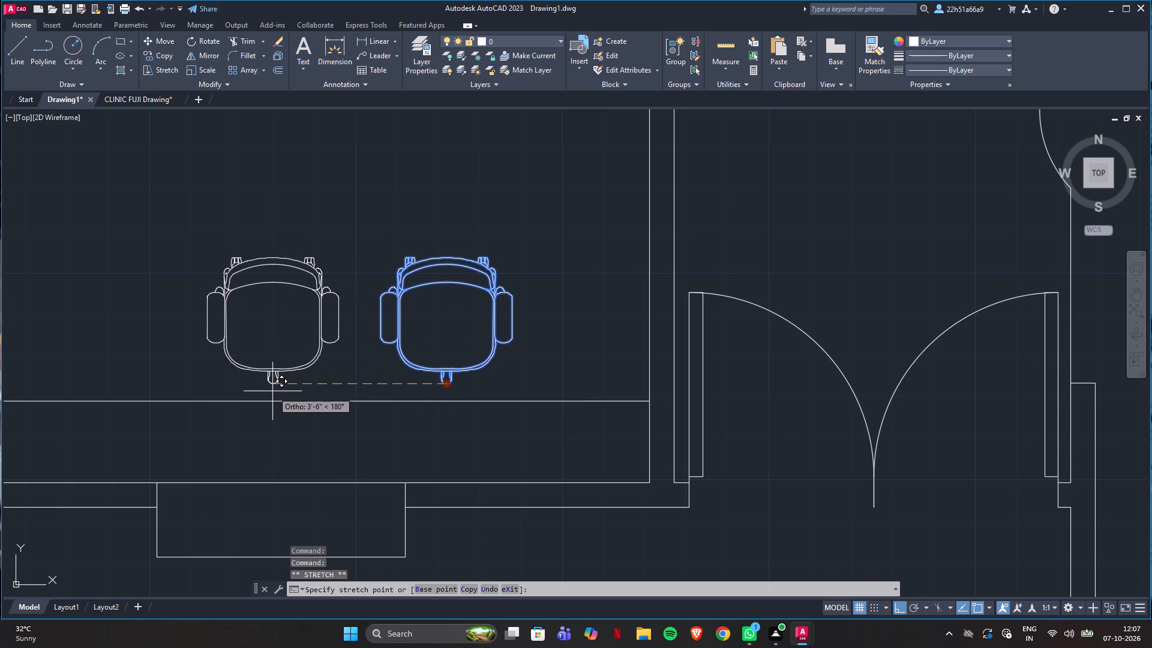
{"action": "left_click", "coordinate": [272, 391]}
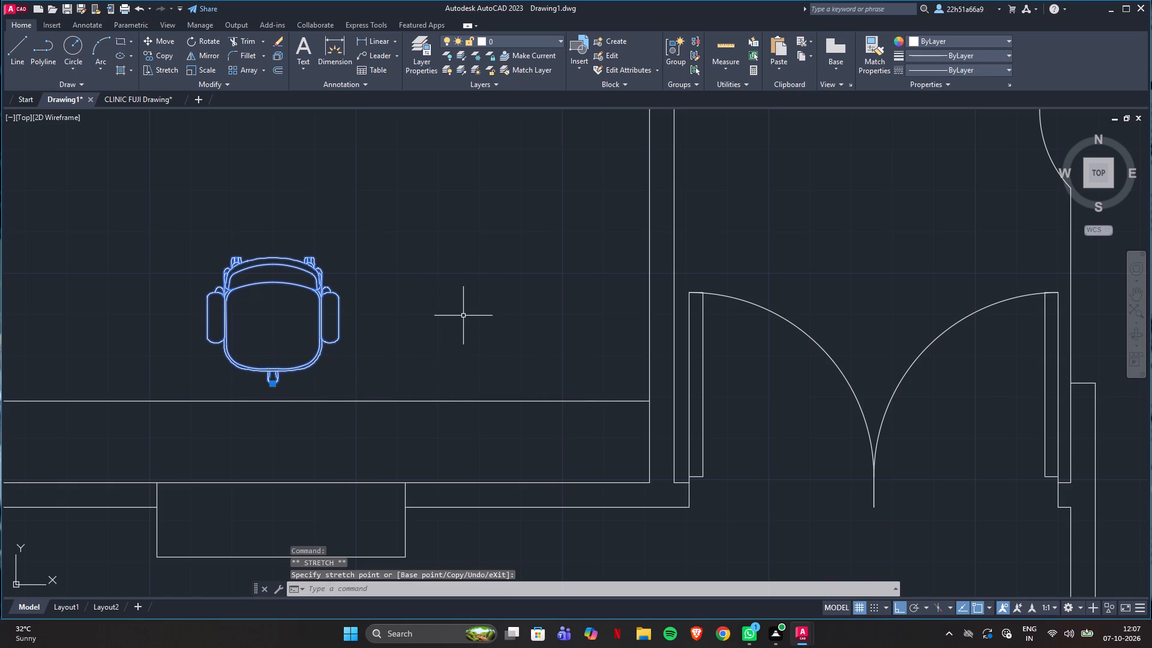
{"action": "key", "text": "Escape"}
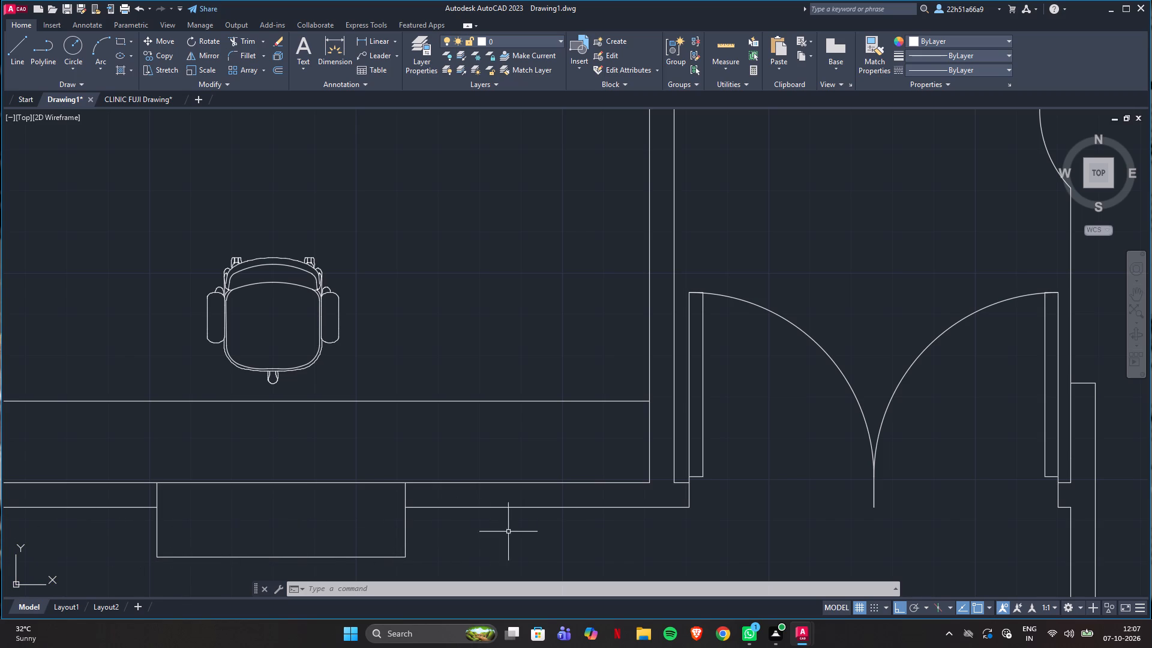
Following the pharmacy door in CLINIC FUJI Drawing, copy the reception-side leaf of the passage double door about 14'-6" straight up into the open passage.
{"action": "scroll", "coordinate": [406, 493], "scroll_direction": "down", "scroll_amount": 3}
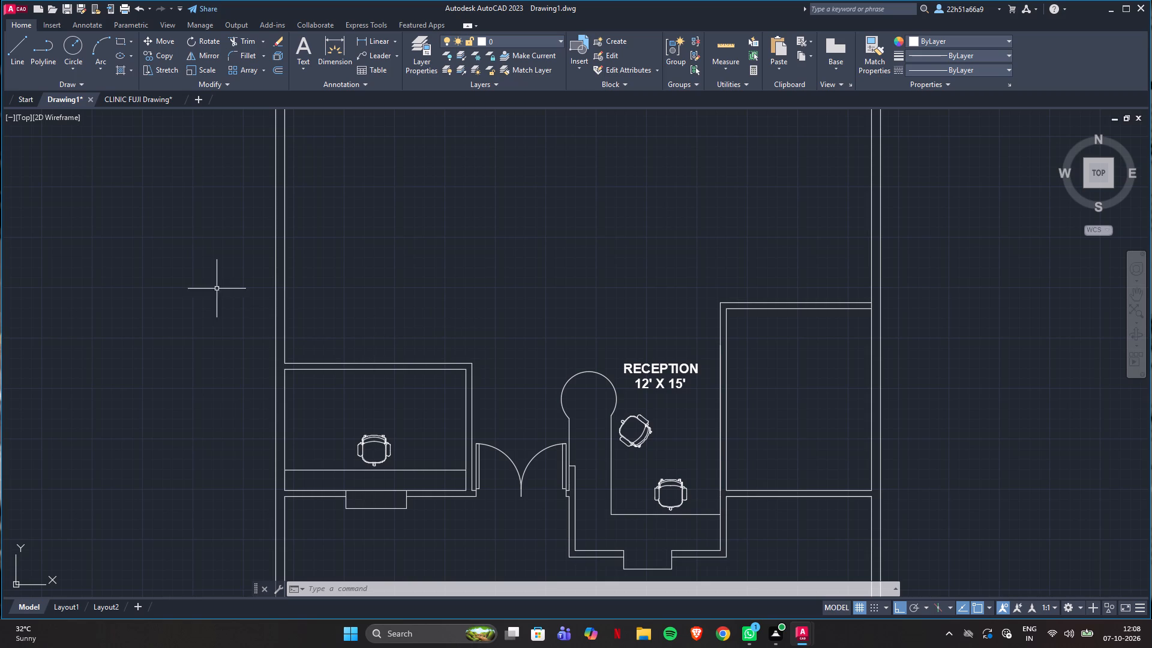
{"action": "left_click", "coordinate": [126, 101]}
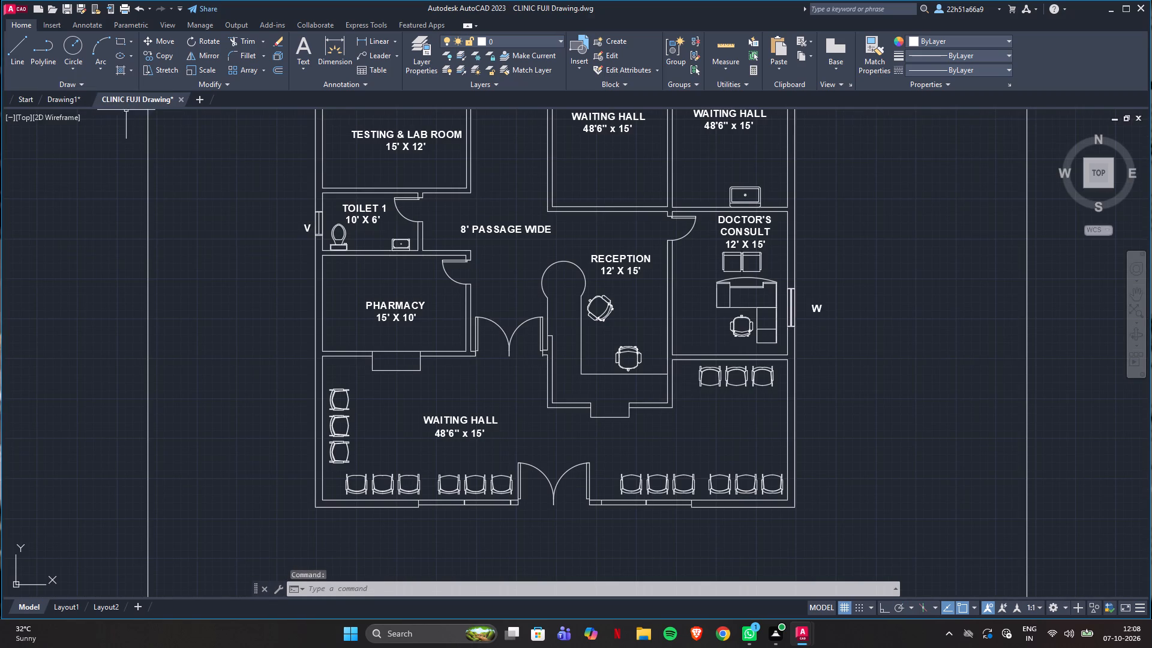
{"action": "left_click", "coordinate": [59, 98]}
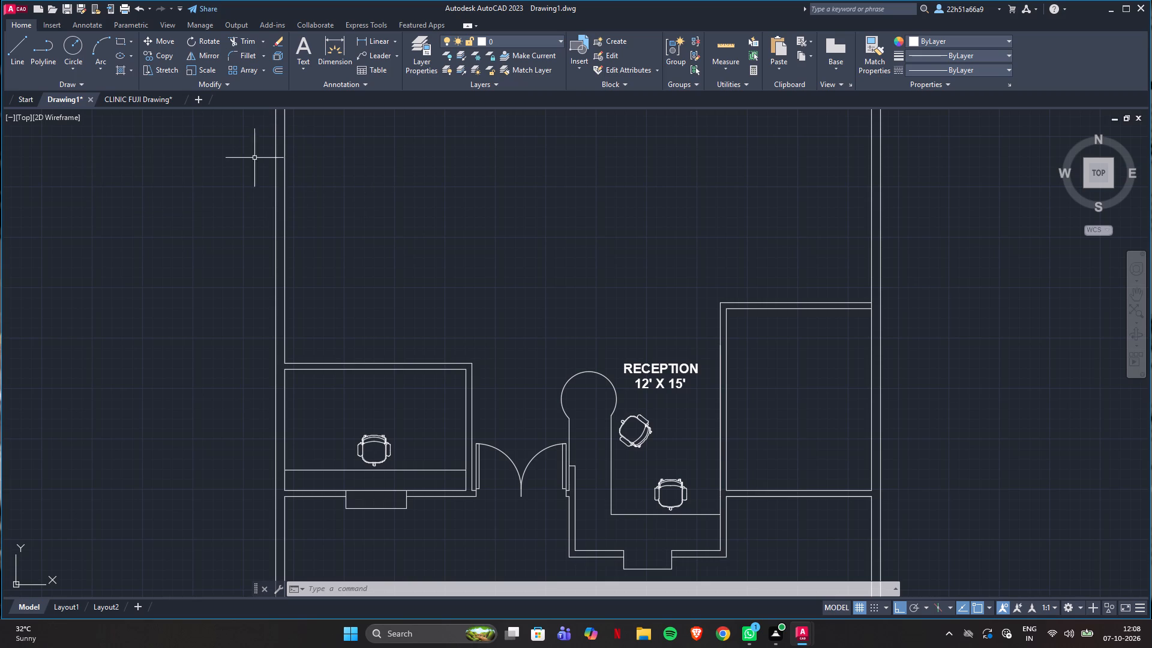
{"action": "left_click", "coordinate": [128, 98]}
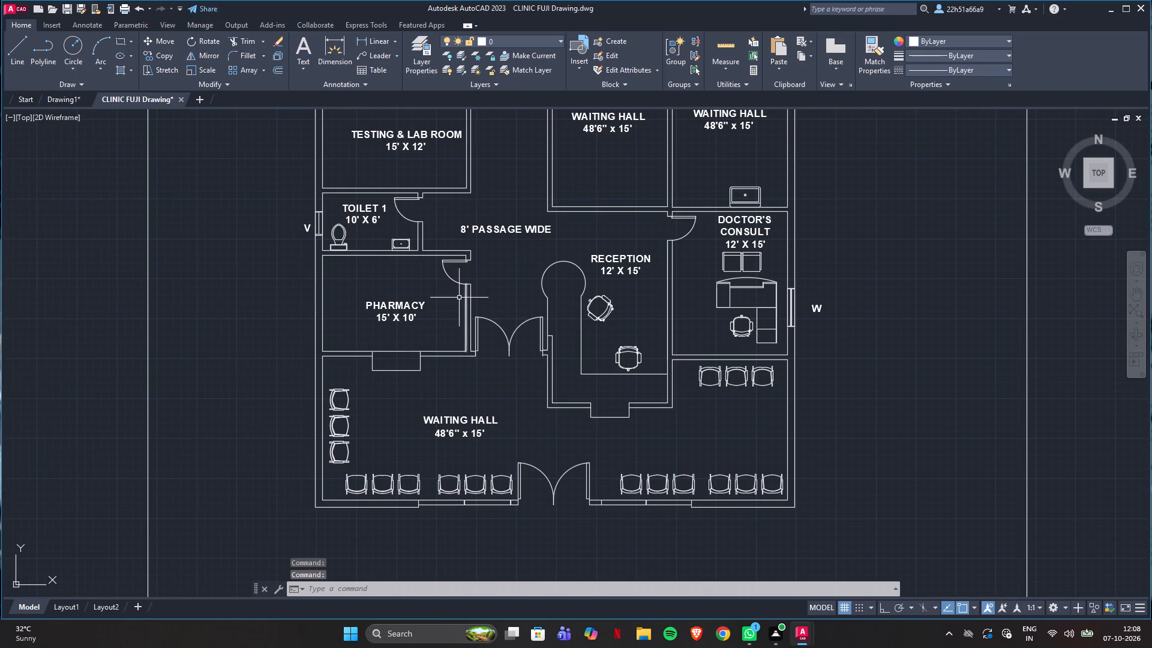
{"action": "left_click", "coordinate": [67, 100]}
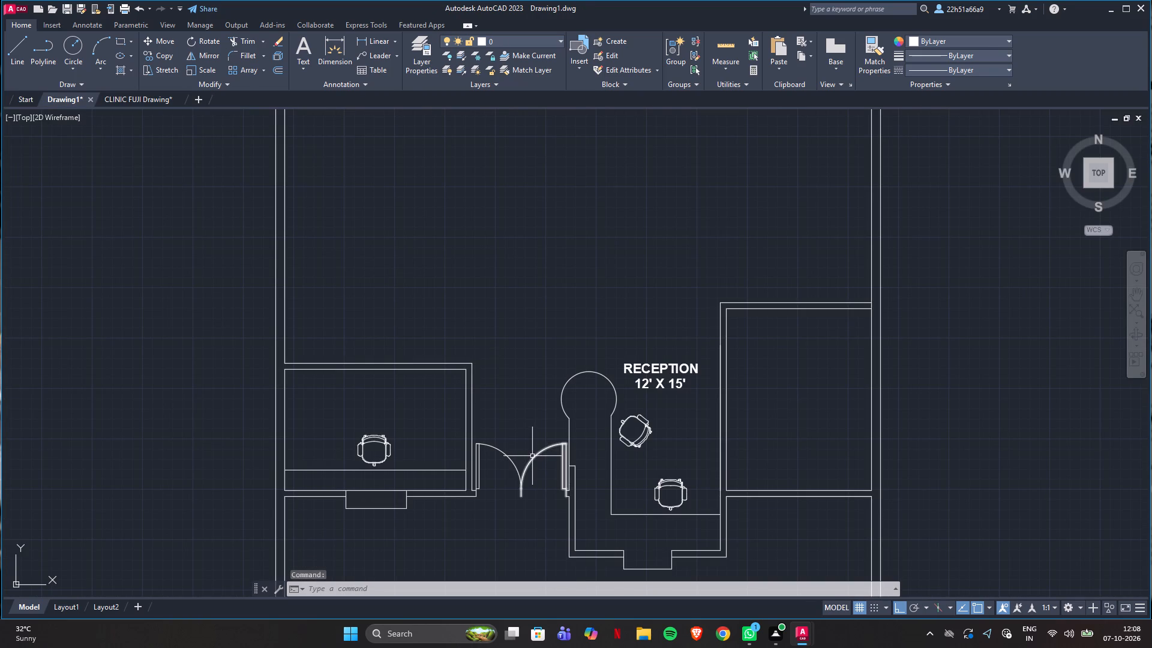
{"action": "left_click", "coordinate": [532, 456]}
{"action": "type", "text": "co"}
{"action": "key", "text": "Return"}
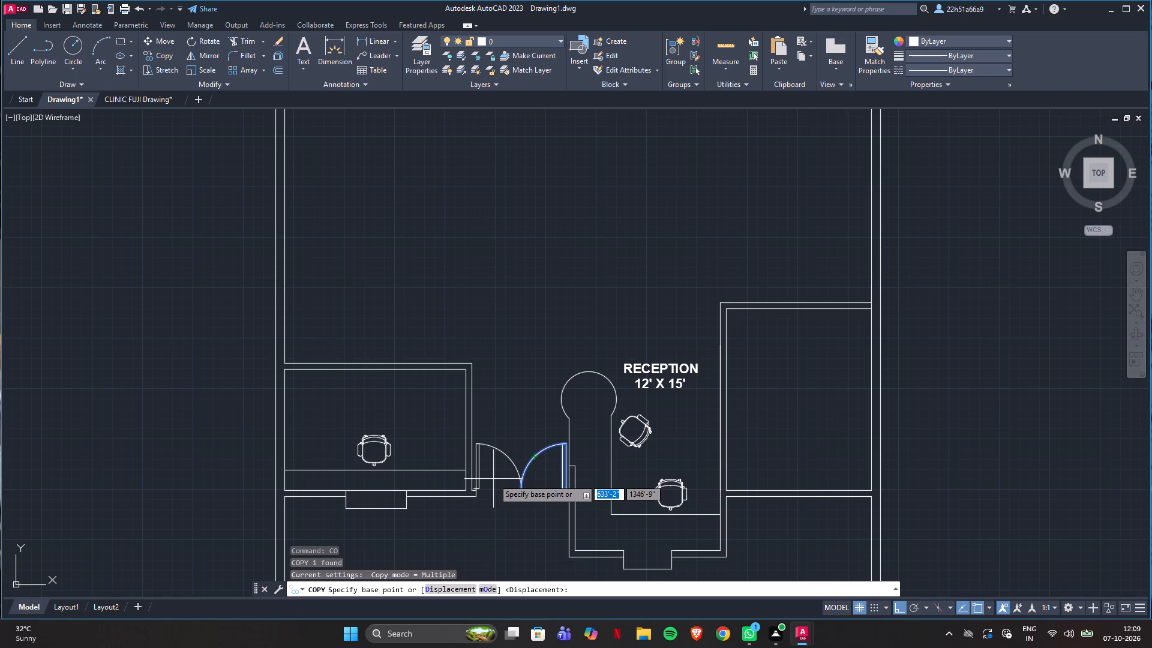
{"action": "key", "text": "ctrl+F8"}
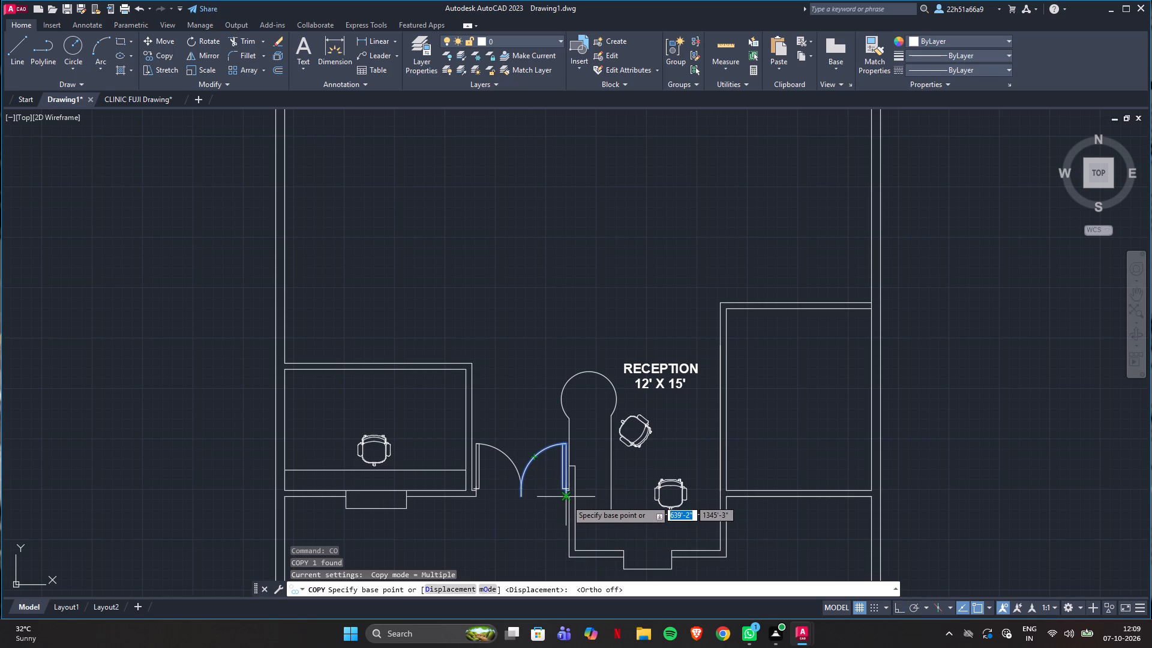
{"action": "left_click", "coordinate": [565, 498]}
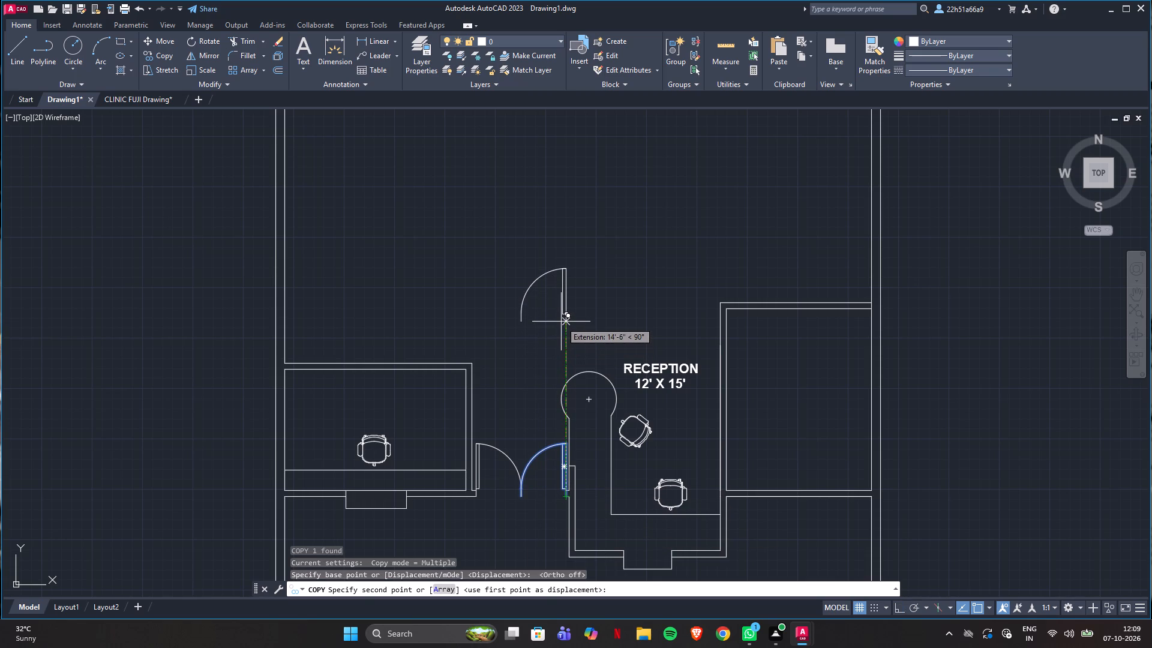
{"action": "left_click", "coordinate": [561, 322]}
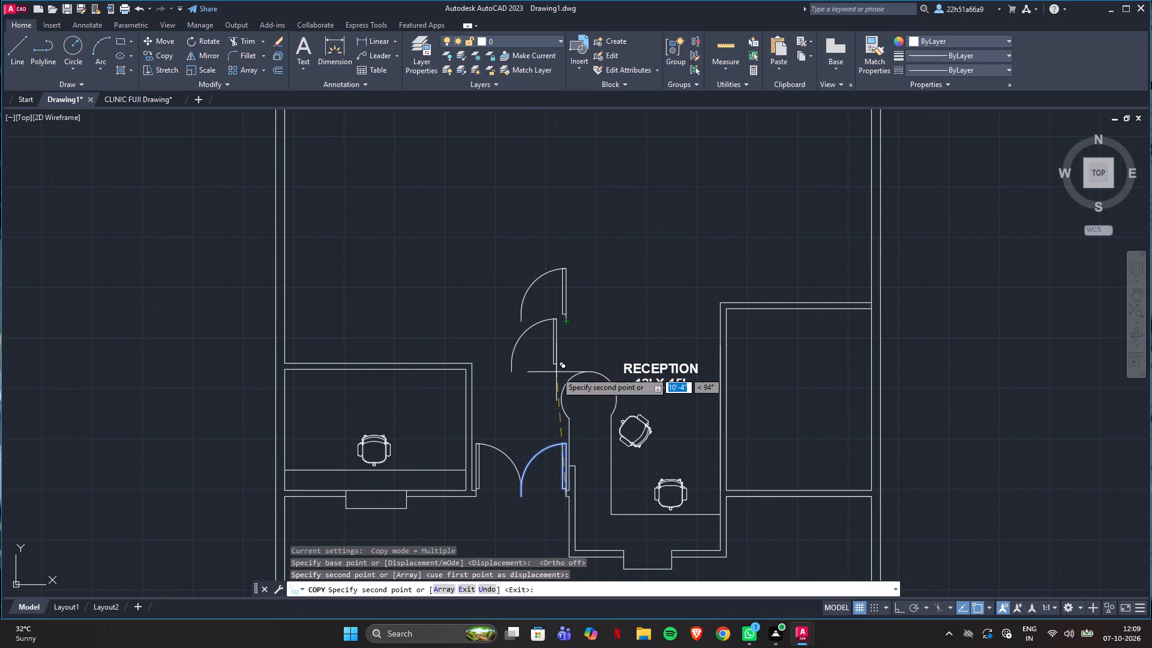
{"action": "key", "text": "Escape"}
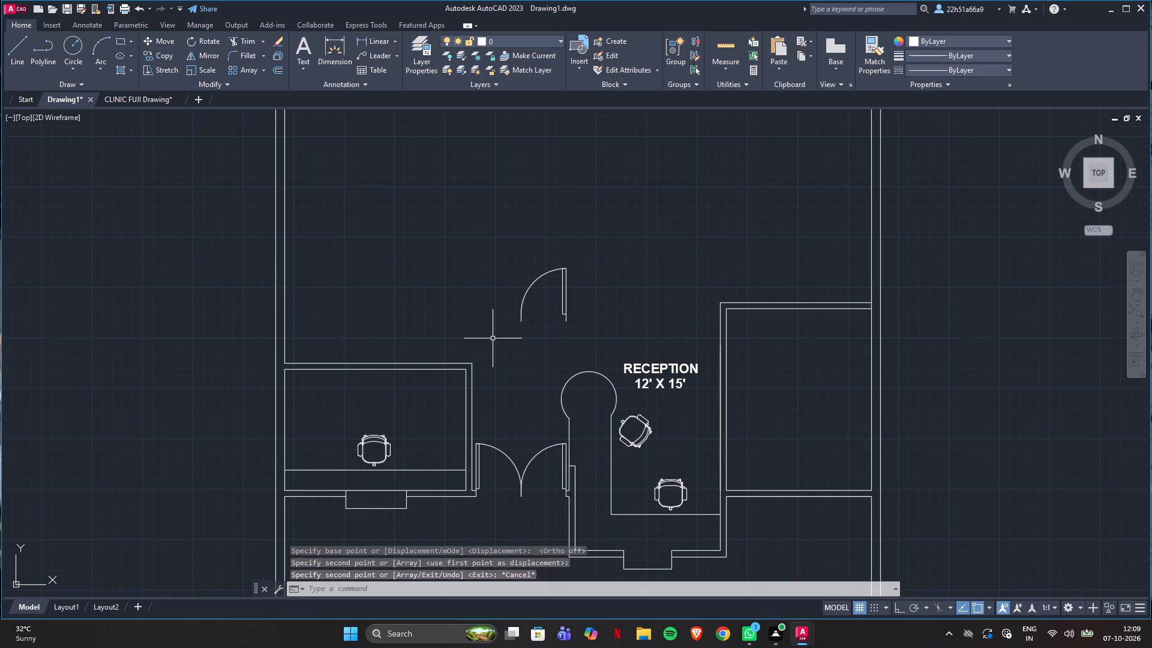
Rotate the copied door leaf 90° counterclockwise about its lower frame endpoint on the hinge side.
{"action": "left_click", "coordinate": [500, 335]}
{"action": "left_click", "coordinate": [605, 243]}
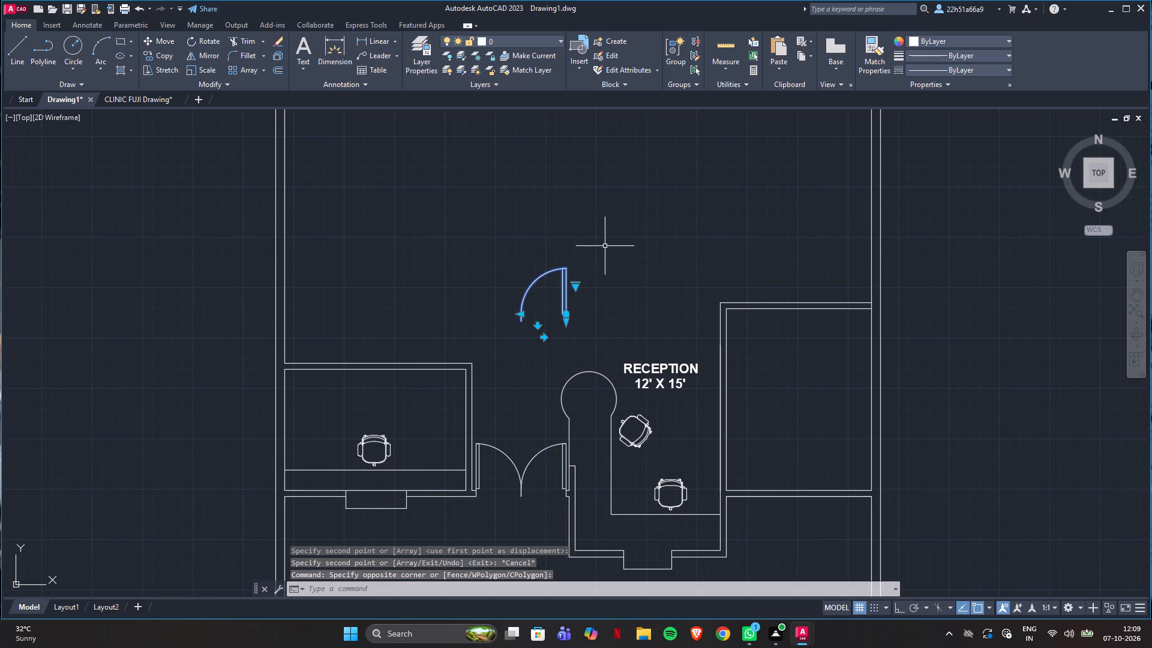
{"action": "key", "text": "r"}
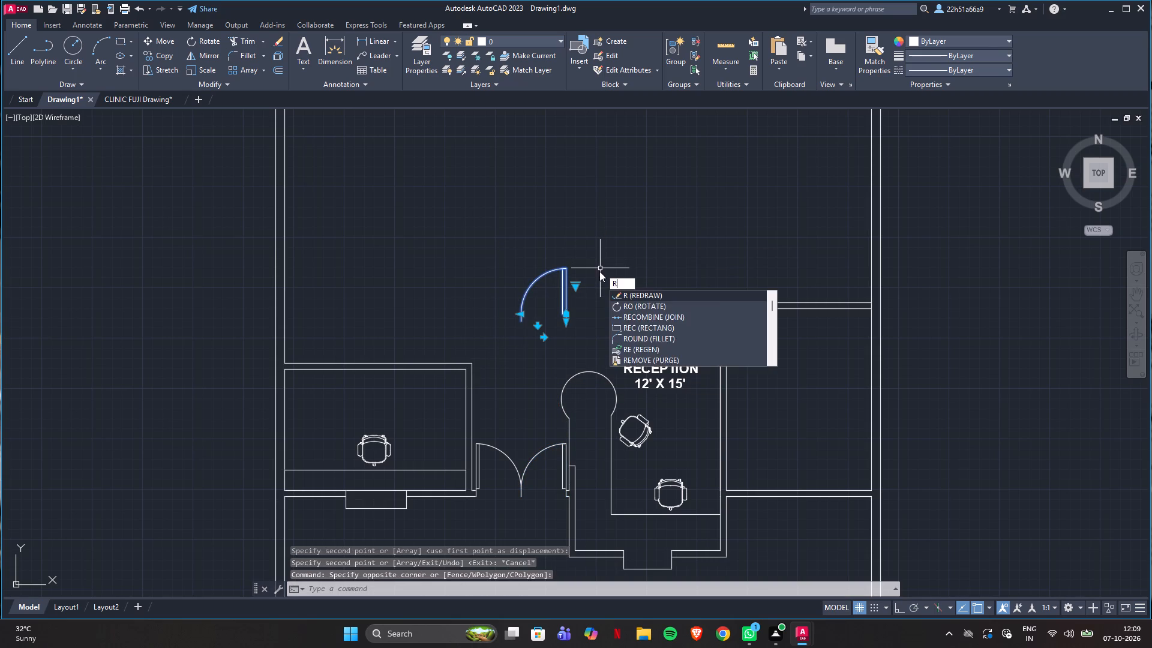
{"action": "key", "text": "o"}
{"action": "key", "text": "Return"}
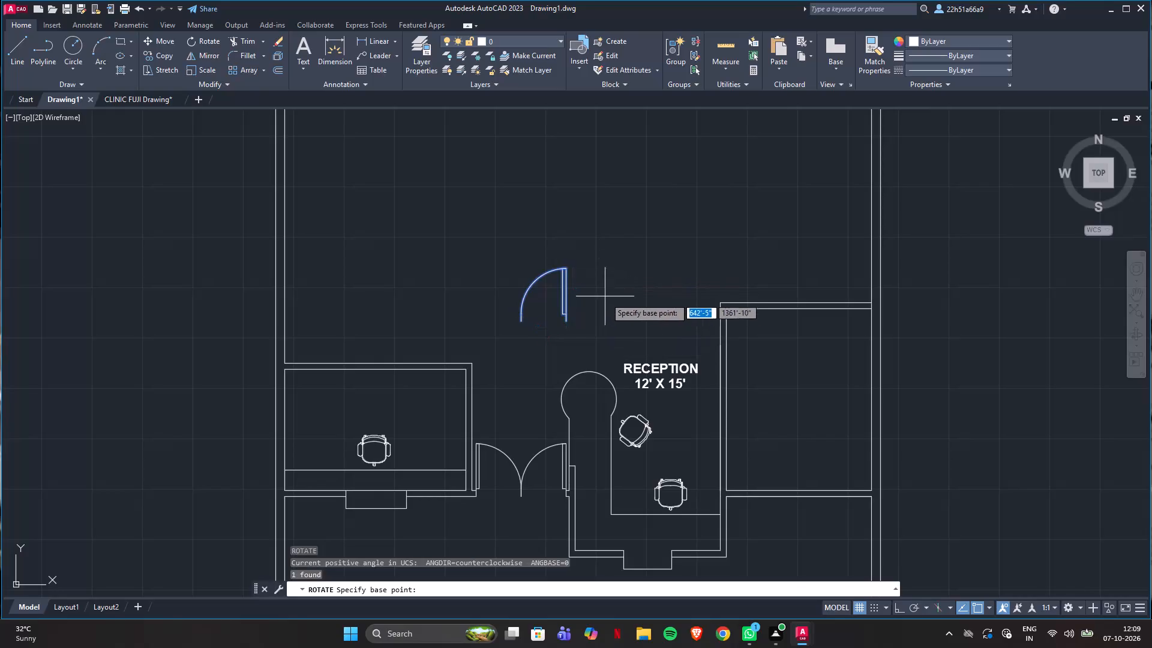
{"action": "left_click", "coordinate": [563, 323]}
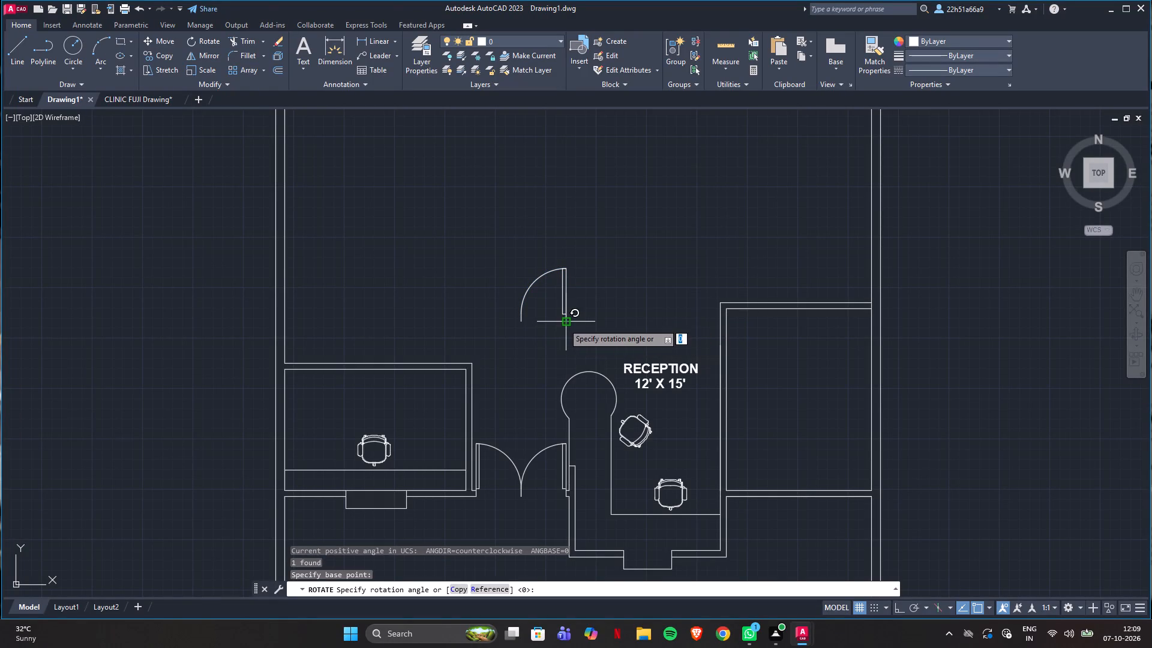
{"action": "left_click", "coordinate": [568, 232]}
Scale the rotated door leaf down slightly from its upper frame endpoint, sizing it by eye for the pharmacy door.
{"action": "key", "text": "s"}
{"action": "key", "text": "c"}
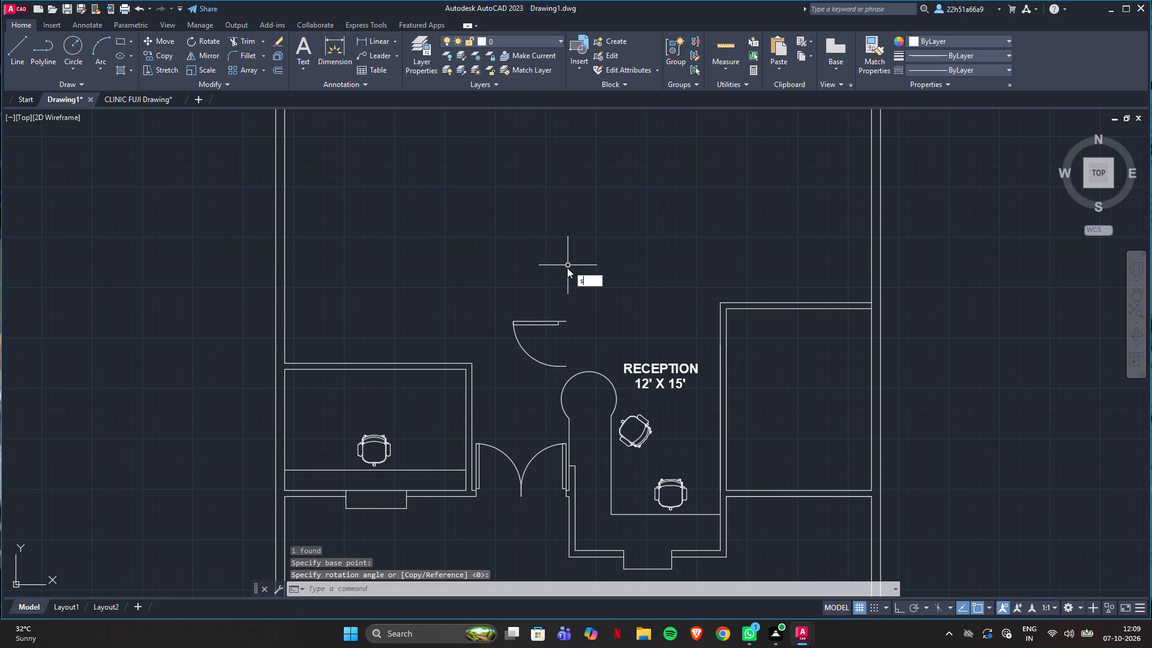
{"action": "key", "text": "Return"}
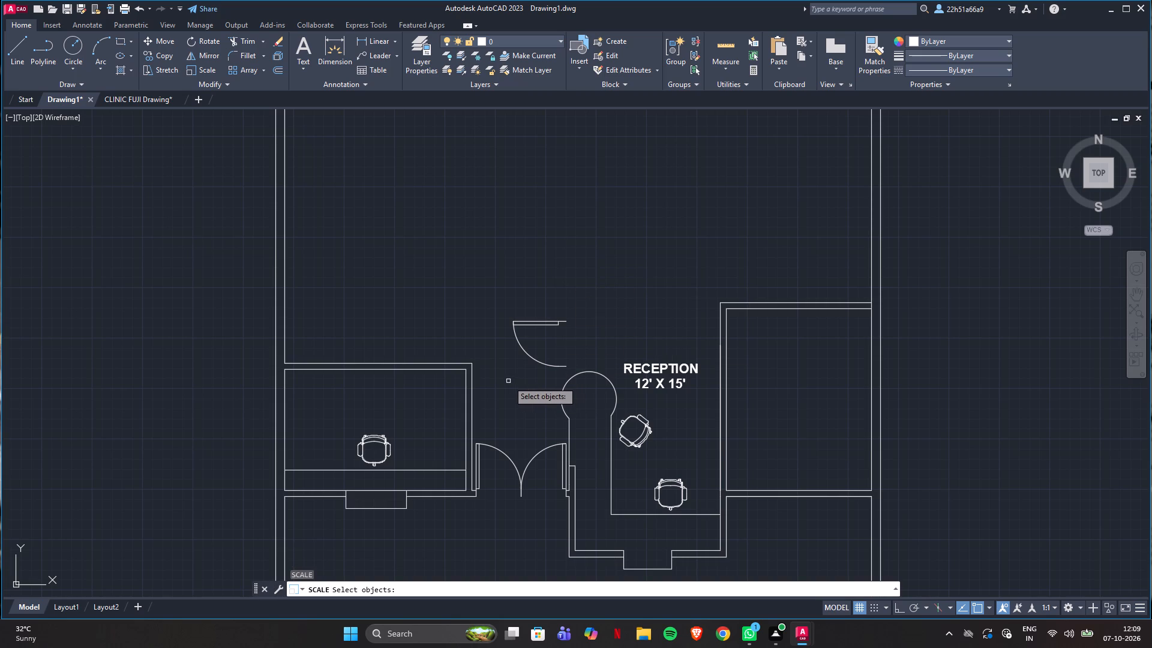
{"action": "left_click", "coordinate": [505, 381]}
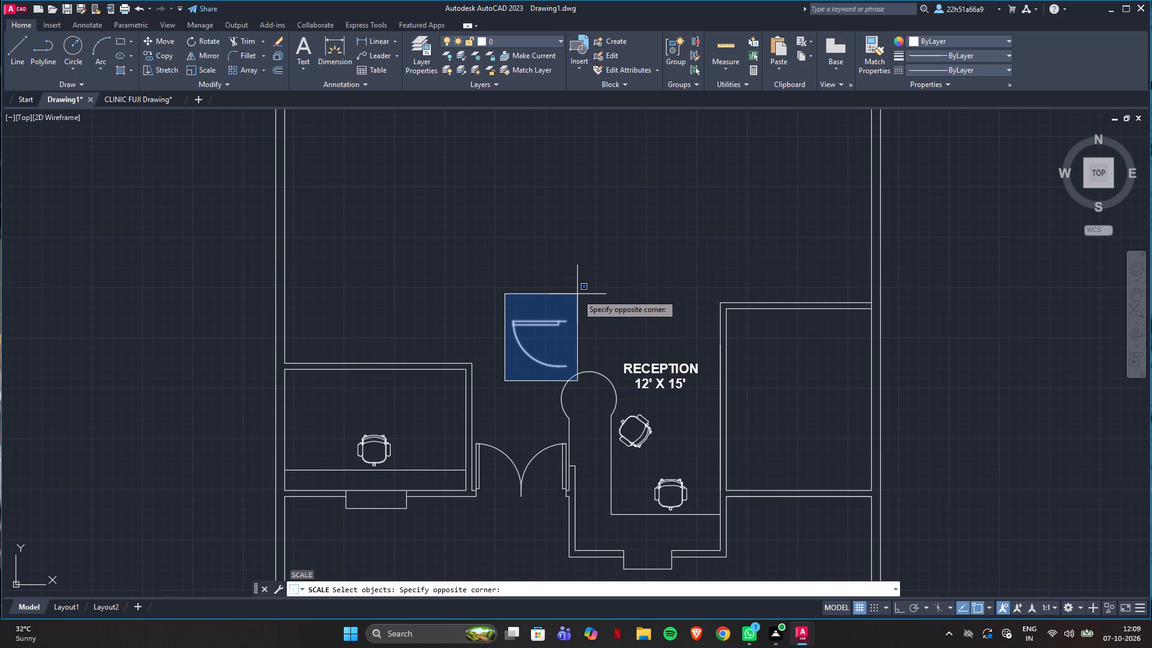
{"action": "left_click", "coordinate": [577, 294]}
{"action": "key", "text": "Return"}
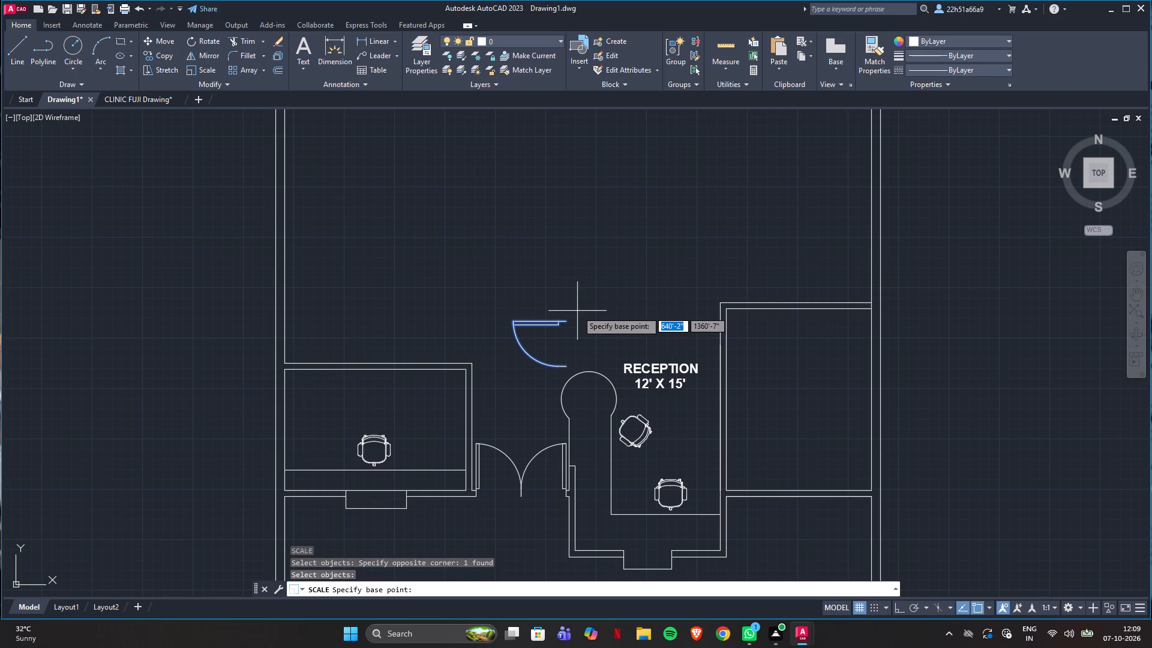
{"action": "left_click", "coordinate": [569, 322]}
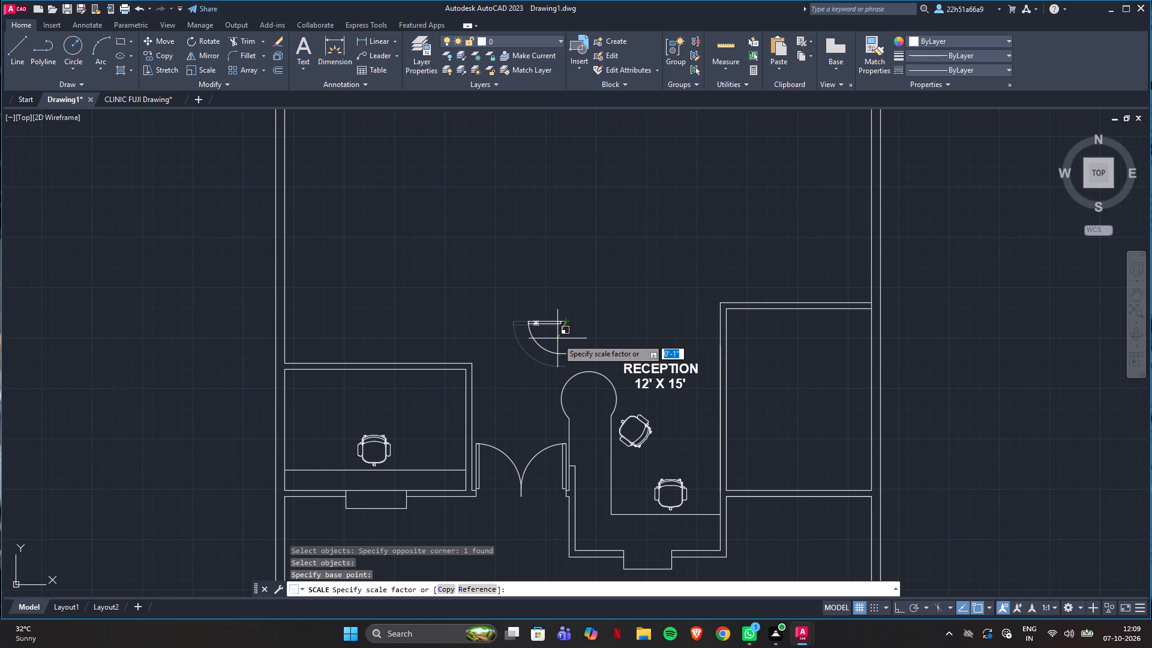
{"action": "scroll", "coordinate": [557, 338], "scroll_direction": "up", "scroll_amount": 2}
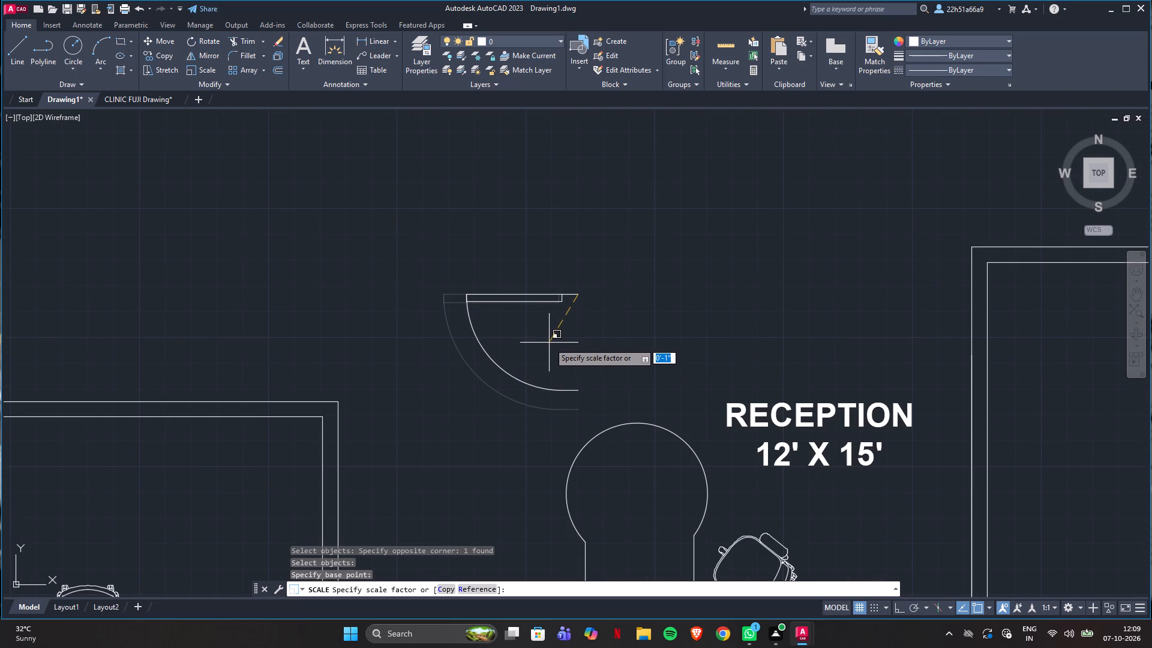
{"action": "left_click", "coordinate": [545, 344]}
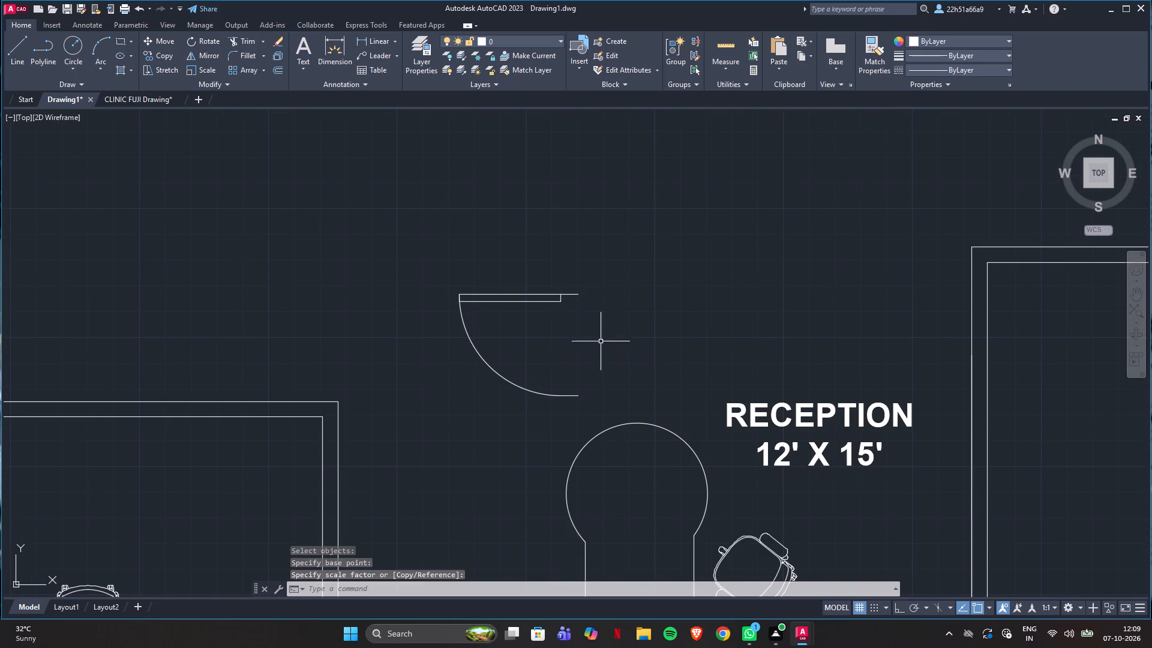
Copy the scaled door from its upper frame endpoint onto the pharmacy's passage-side wall, just below the upper corner and swinging into the room.
{"action": "scroll", "coordinate": [621, 351], "scroll_direction": "down", "scroll_amount": 2}
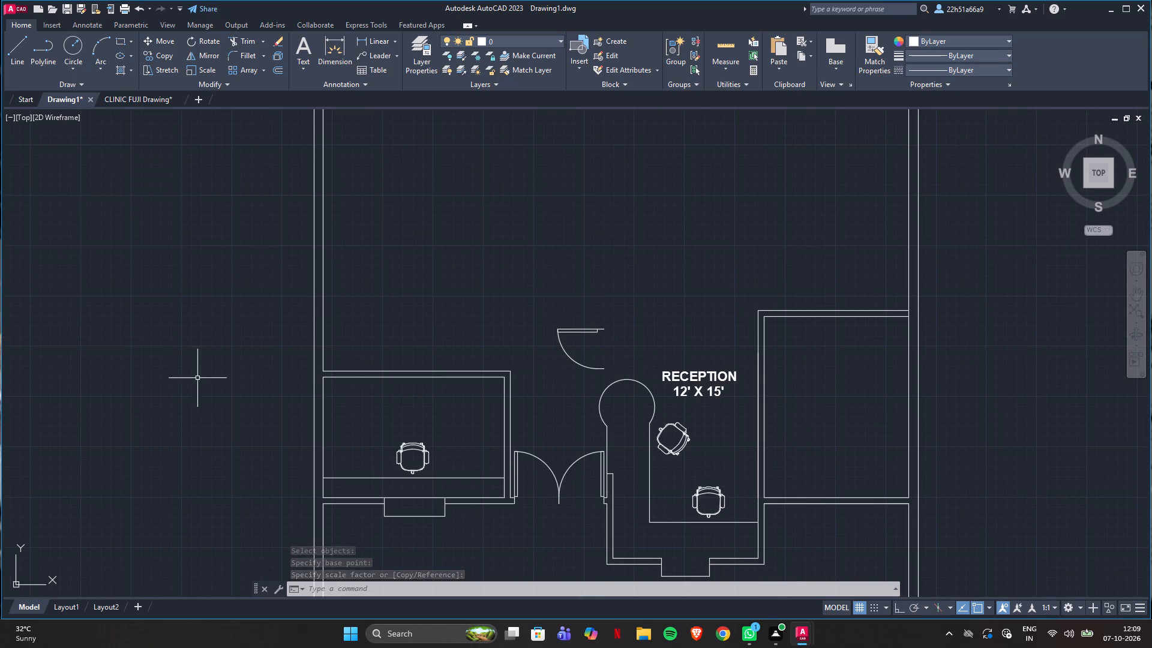
{"action": "scroll", "coordinate": [357, 373], "scroll_direction": "down", "scroll_amount": 1}
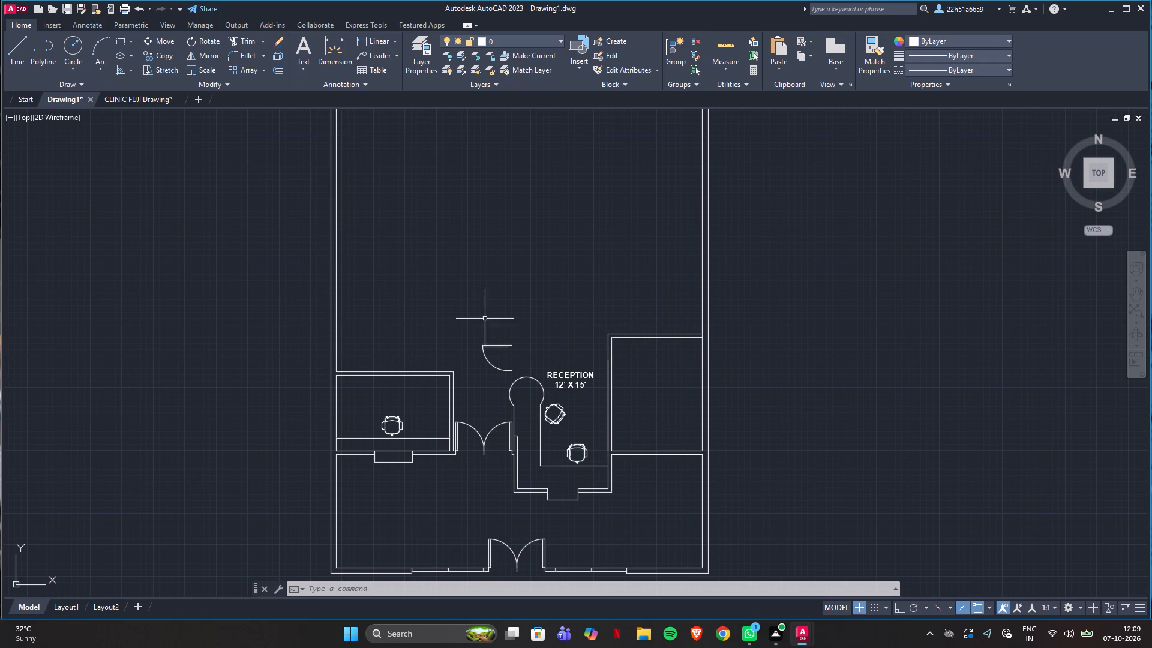
{"action": "left_click", "coordinate": [491, 366]}
{"action": "scroll", "coordinate": [507, 370], "scroll_direction": "up", "scroll_amount": 3}
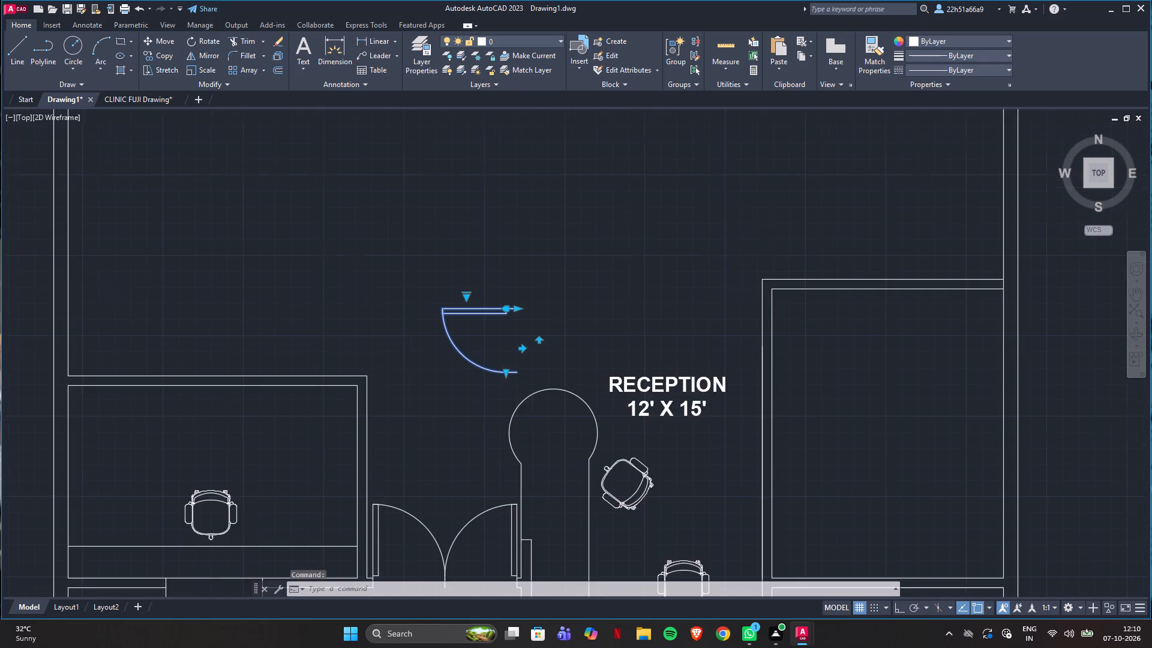
{"action": "left_click", "coordinate": [504, 377]}
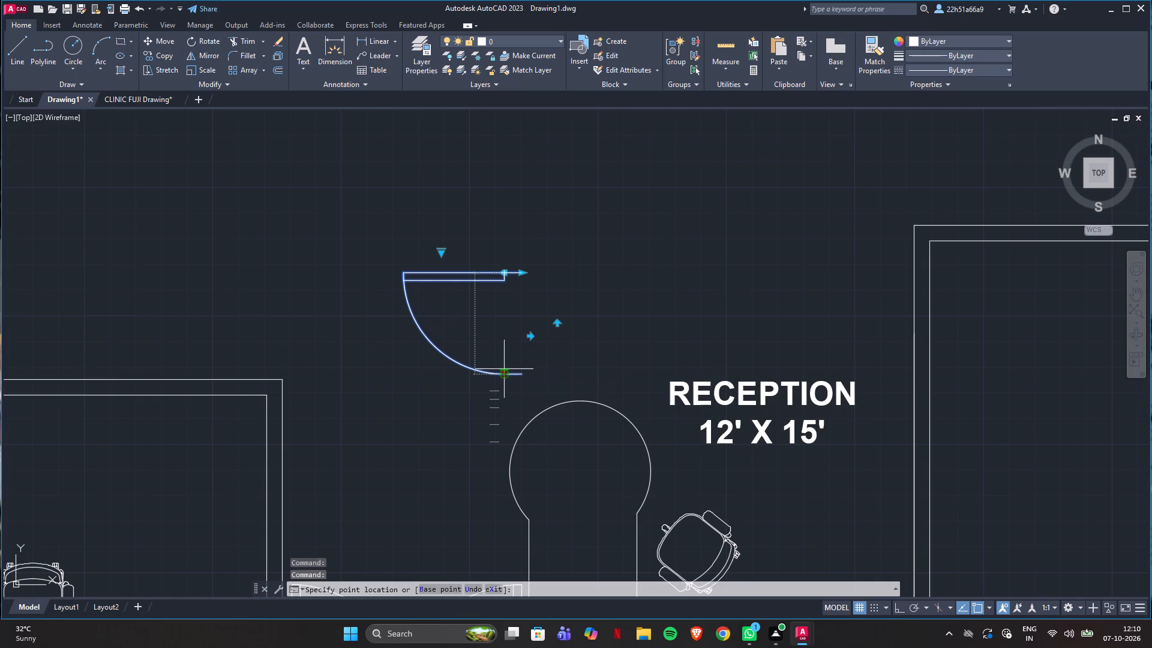
{"action": "left_click", "coordinate": [504, 369]}
{"action": "key", "text": "c"}
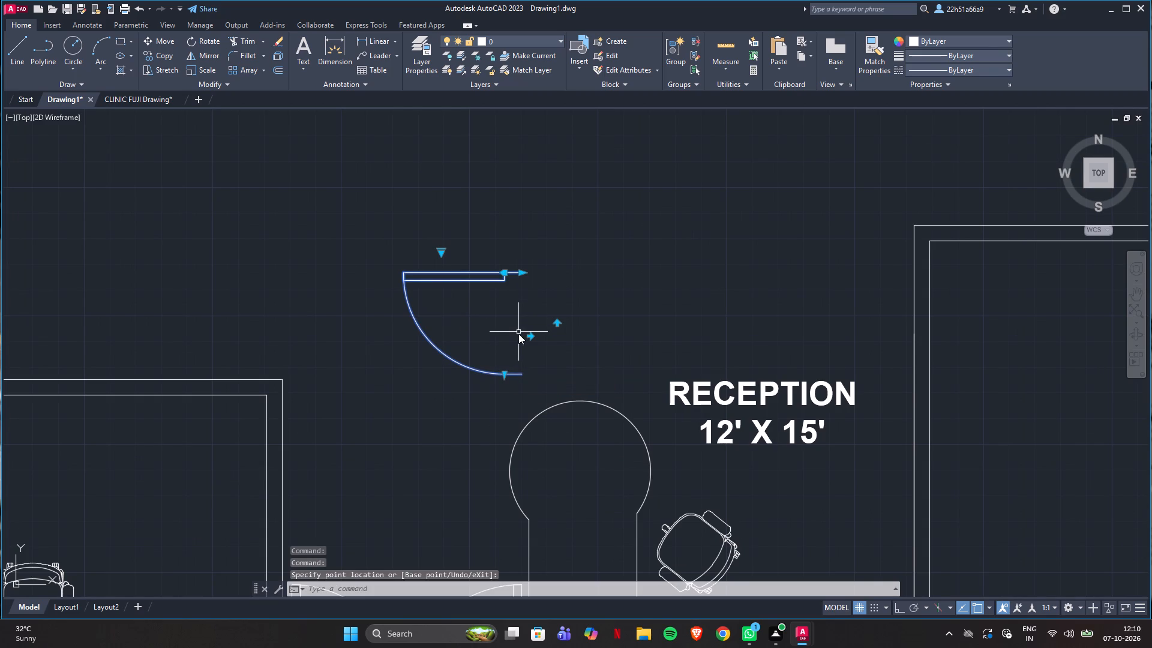
{"action": "key", "text": "o"}
{"action": "key", "text": "Return"}
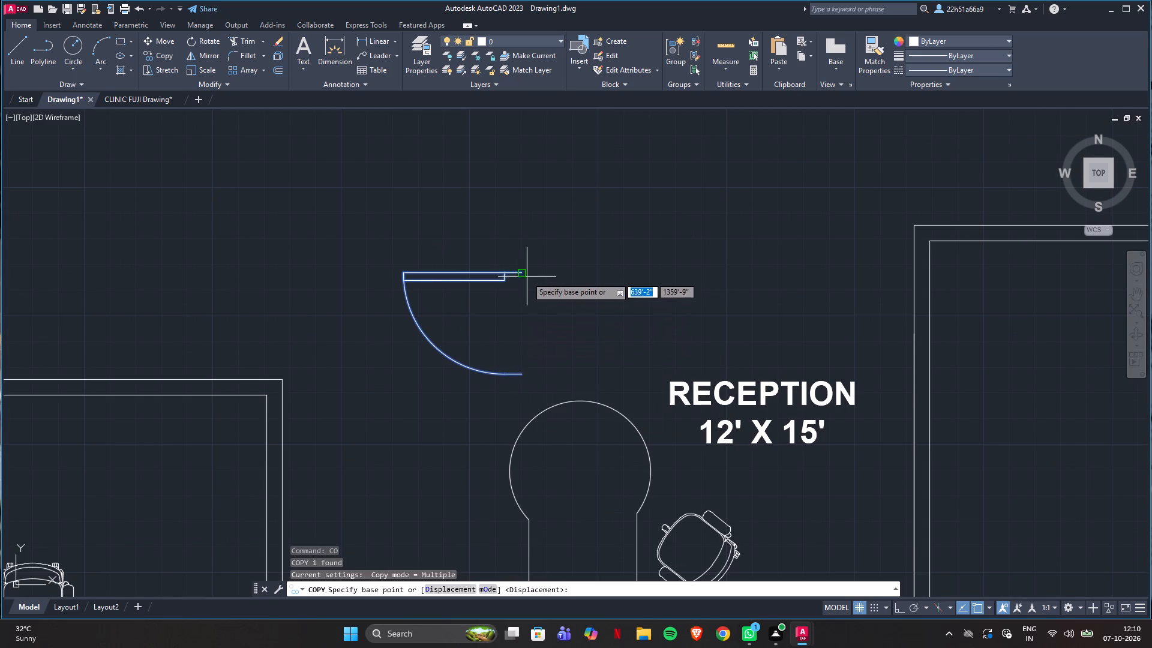
{"action": "left_click", "coordinate": [526, 274]}
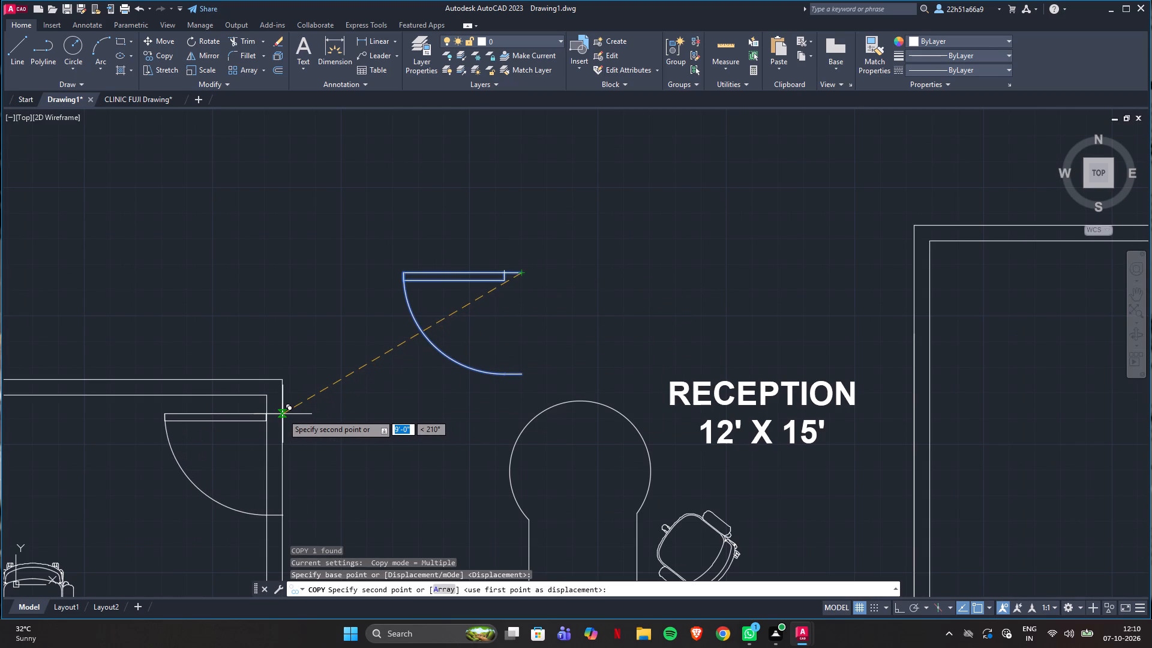
{"action": "left_click", "coordinate": [283, 414]}
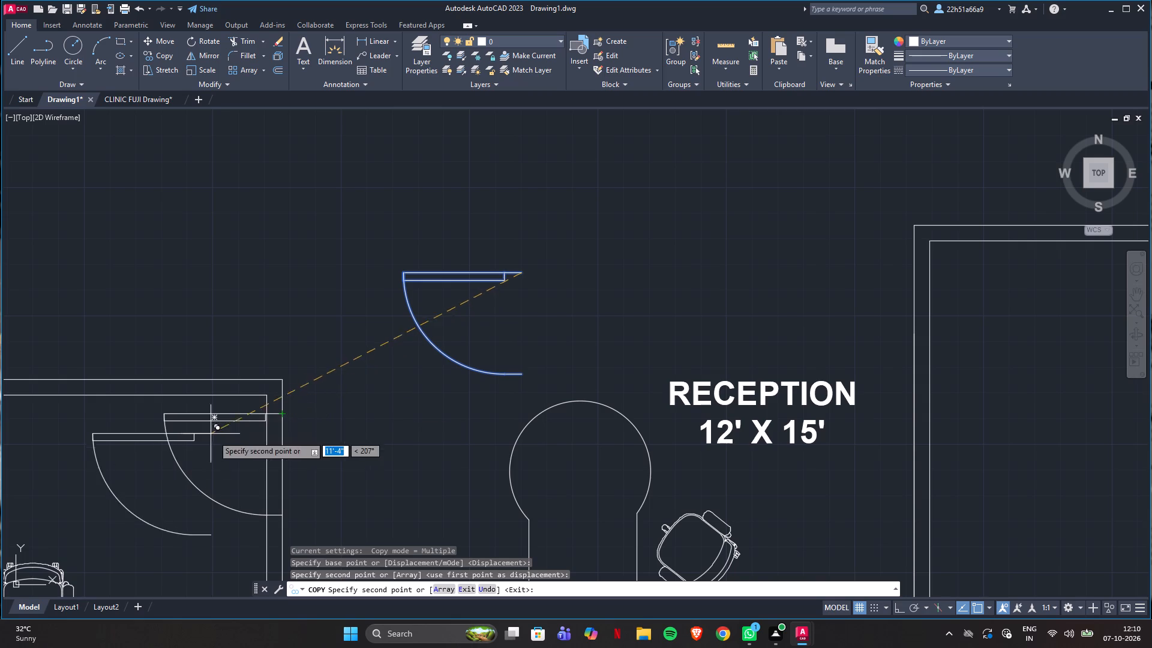
{"action": "key", "text": "Escape"}
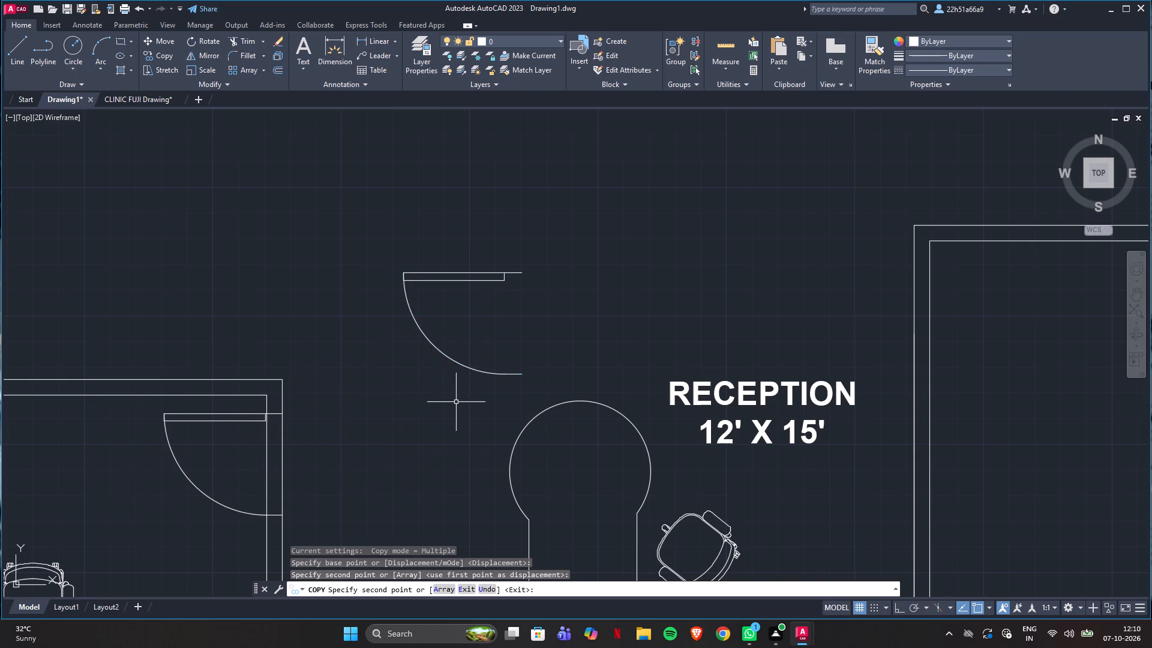
After checking CLINIC FUJI Drawing, scale the pharmacy door down slightly by eye from its upper endpoint on the outer wall face.
{"action": "scroll", "coordinate": [342, 285], "scroll_direction": "down", "scroll_amount": 3}
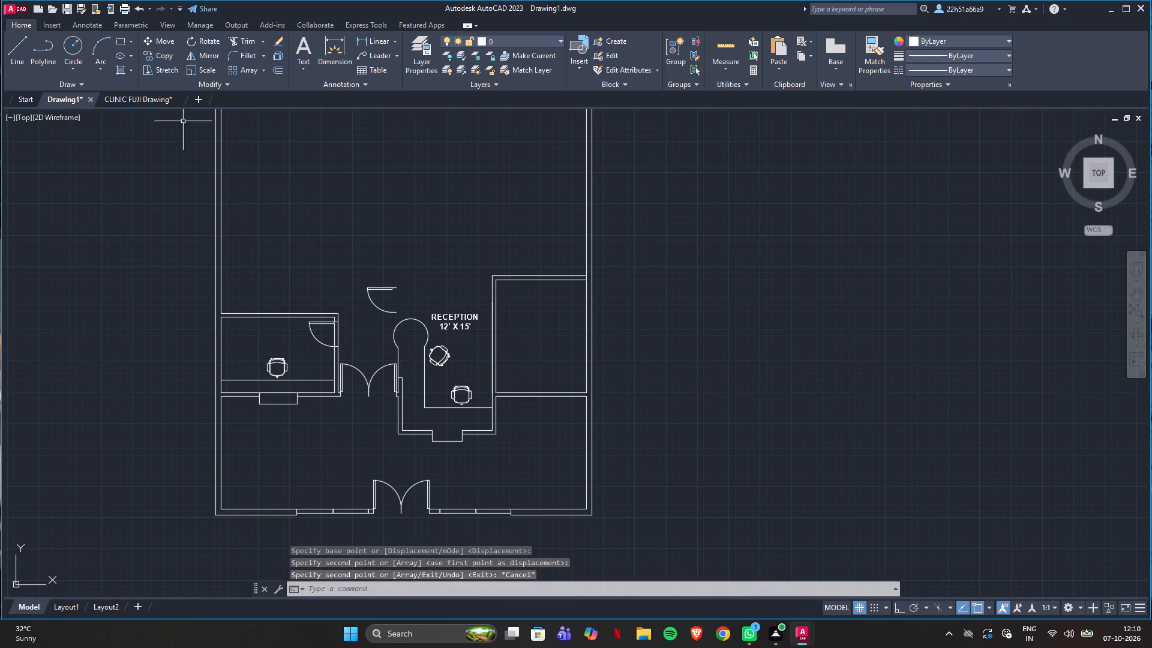
{"action": "left_click", "coordinate": [143, 103]}
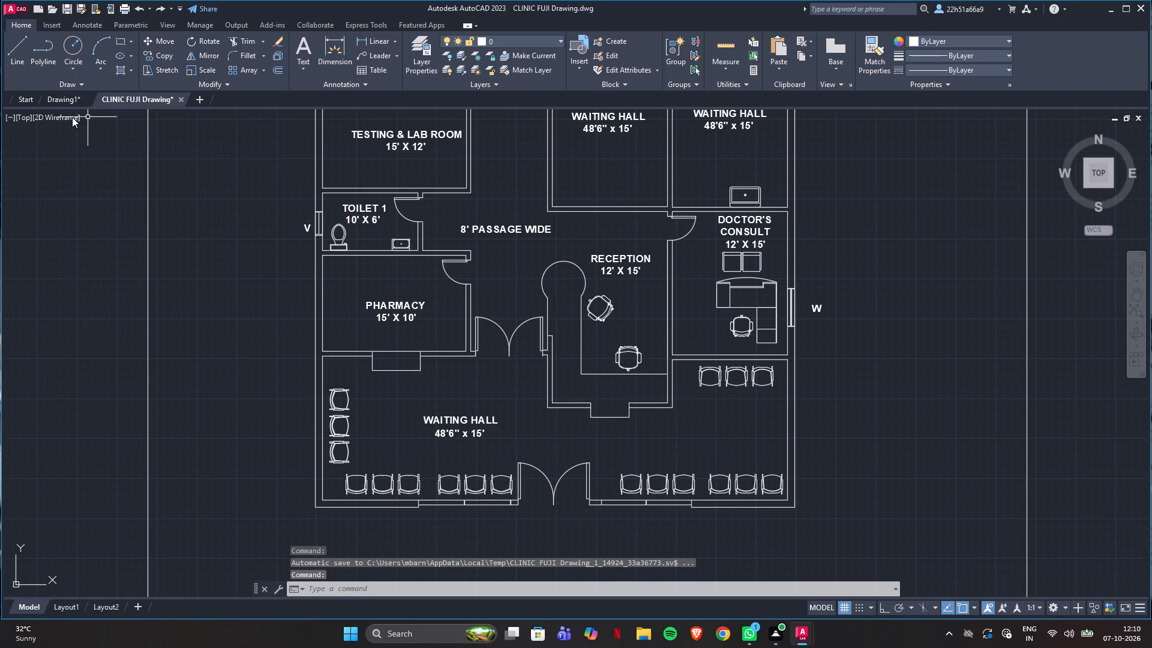
{"action": "left_click", "coordinate": [55, 103]}
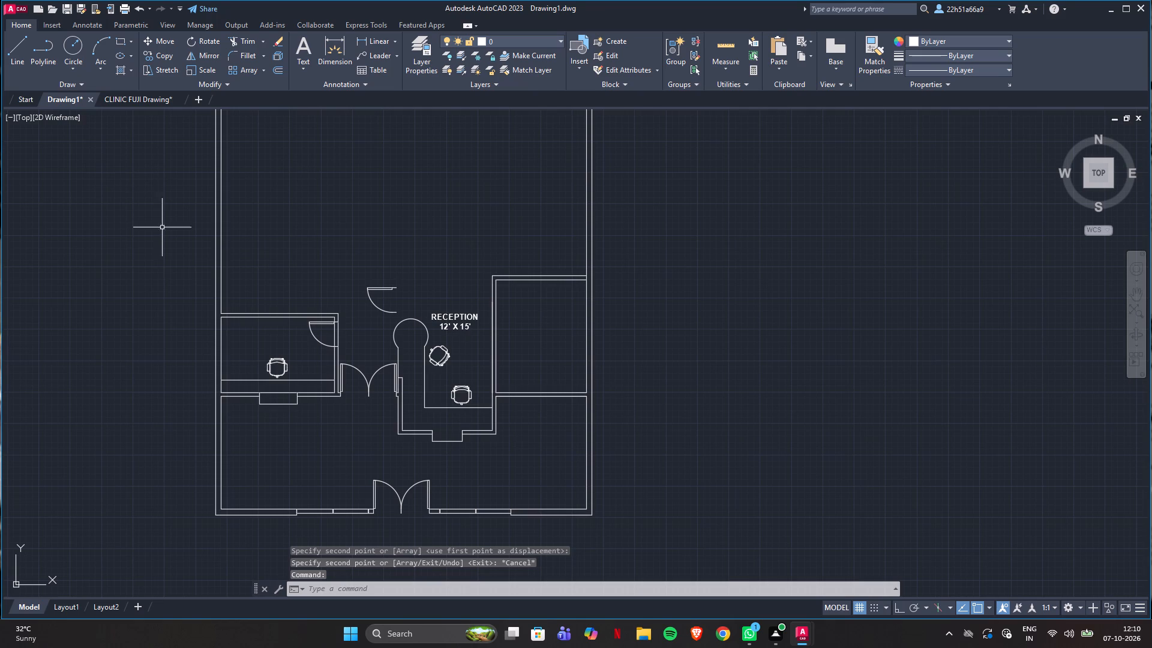
{"action": "left_click", "coordinate": [323, 341]}
{"action": "scroll", "coordinate": [323, 344], "scroll_direction": "up", "scroll_amount": 1}
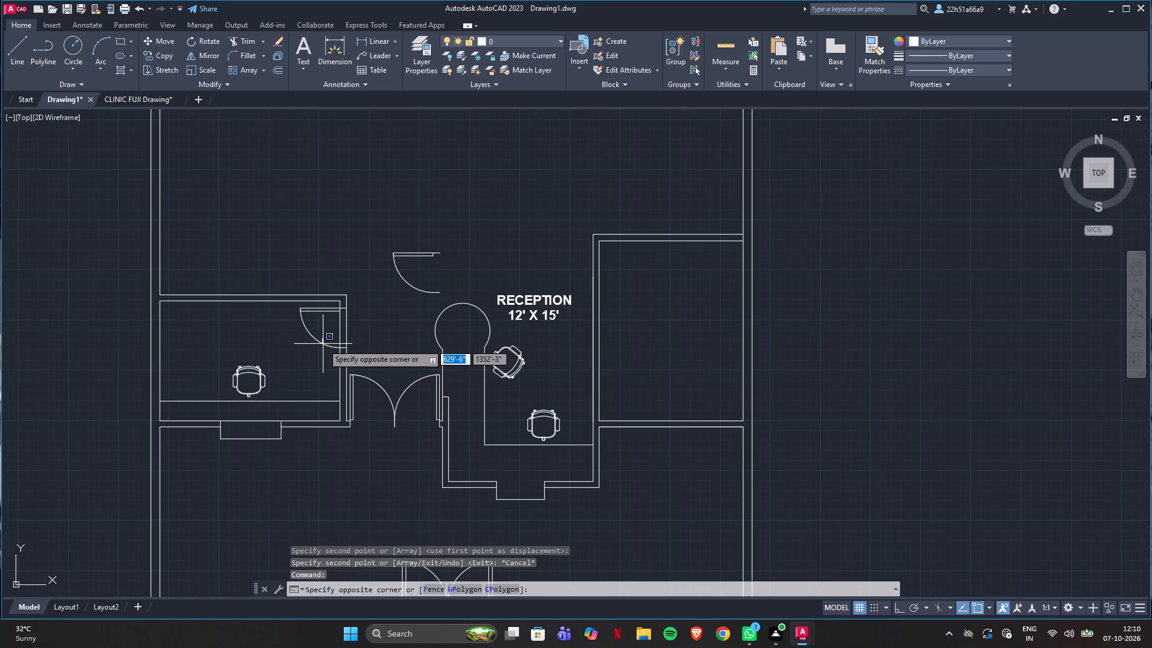
{"action": "left_click", "coordinate": [308, 326]}
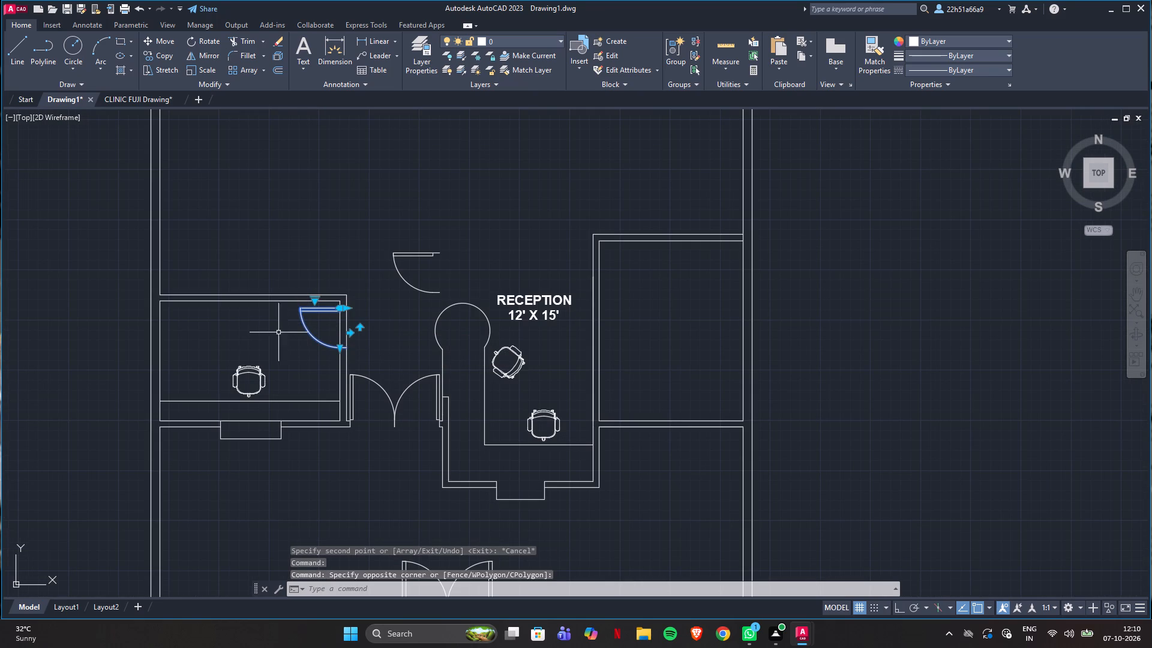
{"action": "type", "text": "sc"}
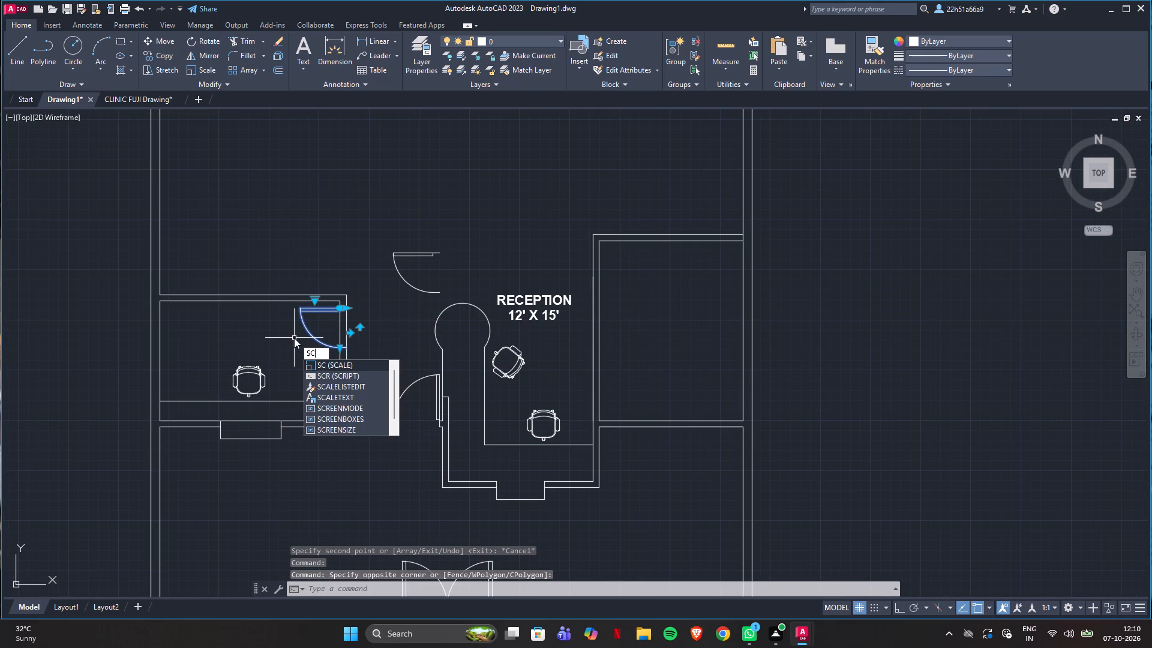
{"action": "key", "text": "Return"}
{"action": "scroll", "coordinate": [332, 313], "scroll_direction": "up", "scroll_amount": 4}
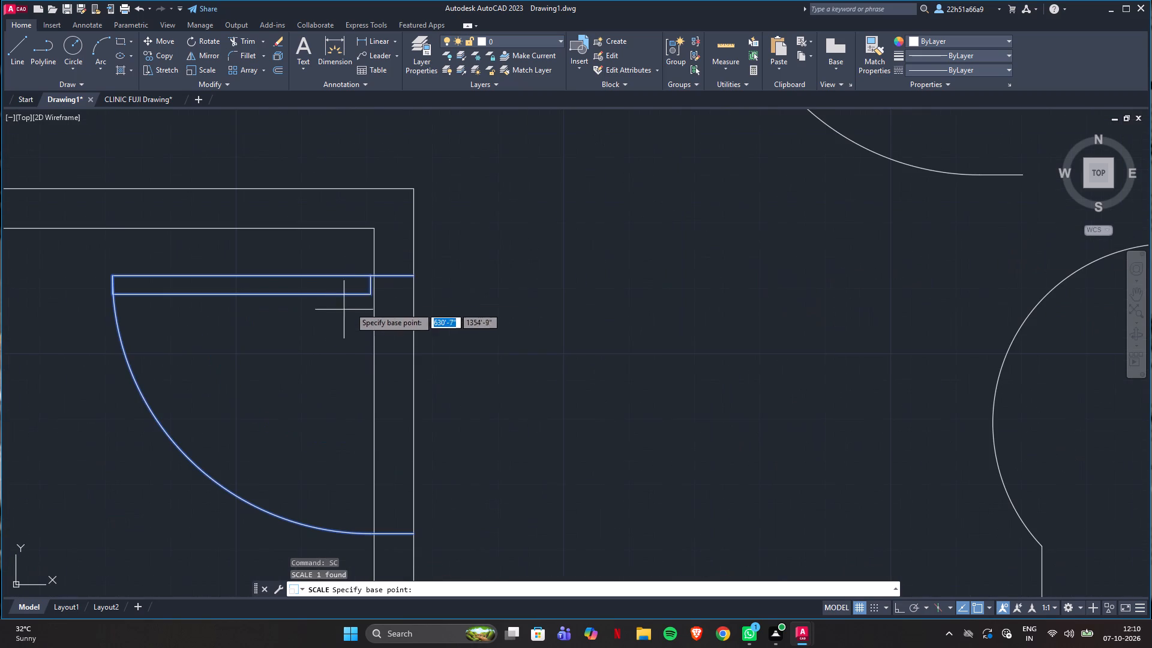
{"action": "left_click", "coordinate": [417, 280]}
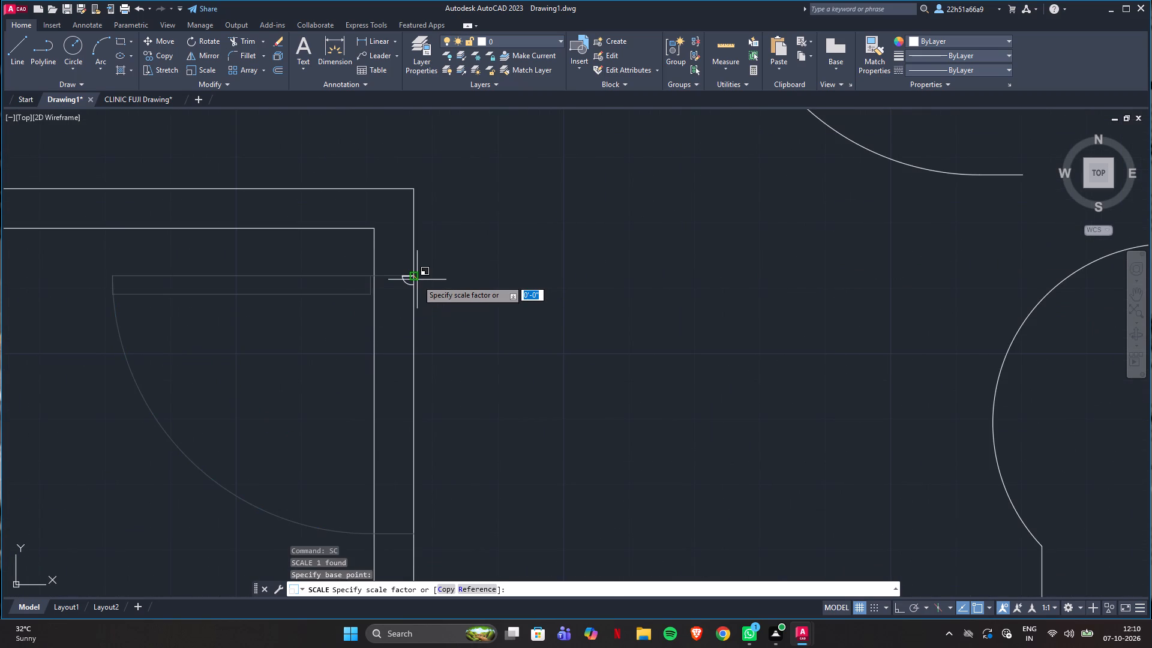
{"action": "left_click", "coordinate": [326, 388]}
{"action": "scroll", "coordinate": [388, 317], "scroll_direction": "down", "scroll_amount": 3}
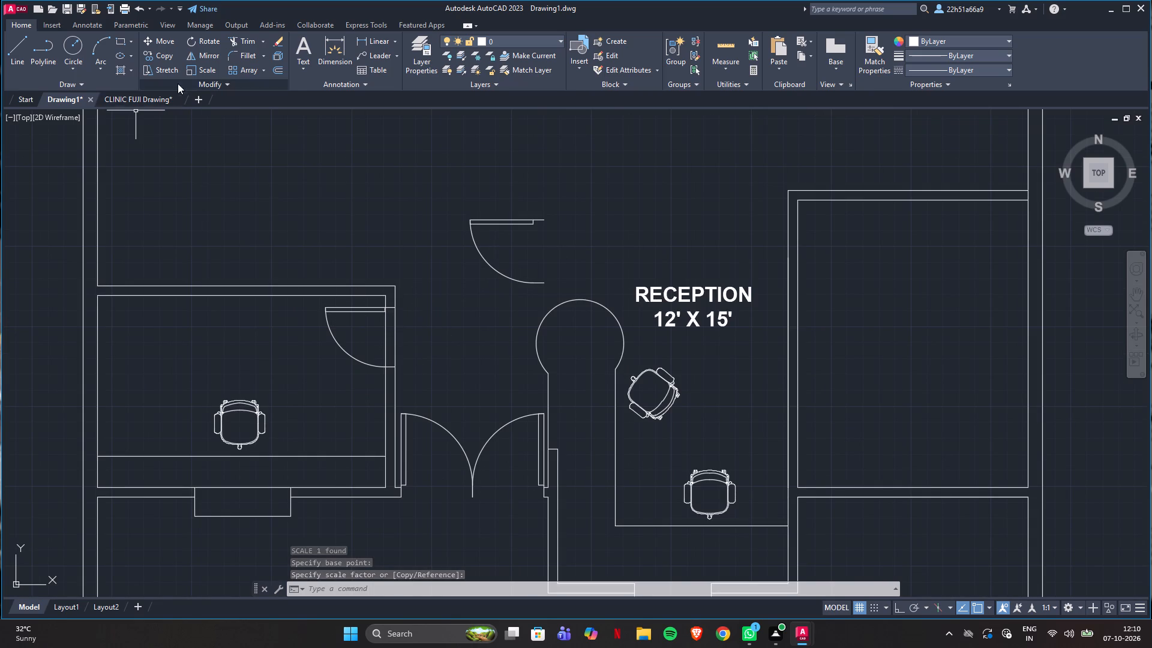
Following the doctor's consult door in CLINIC FUJI Drawing, copy the pharmacy door about 17'-7" at 16° to above the reception label.
{"action": "left_click", "coordinate": [142, 99]}
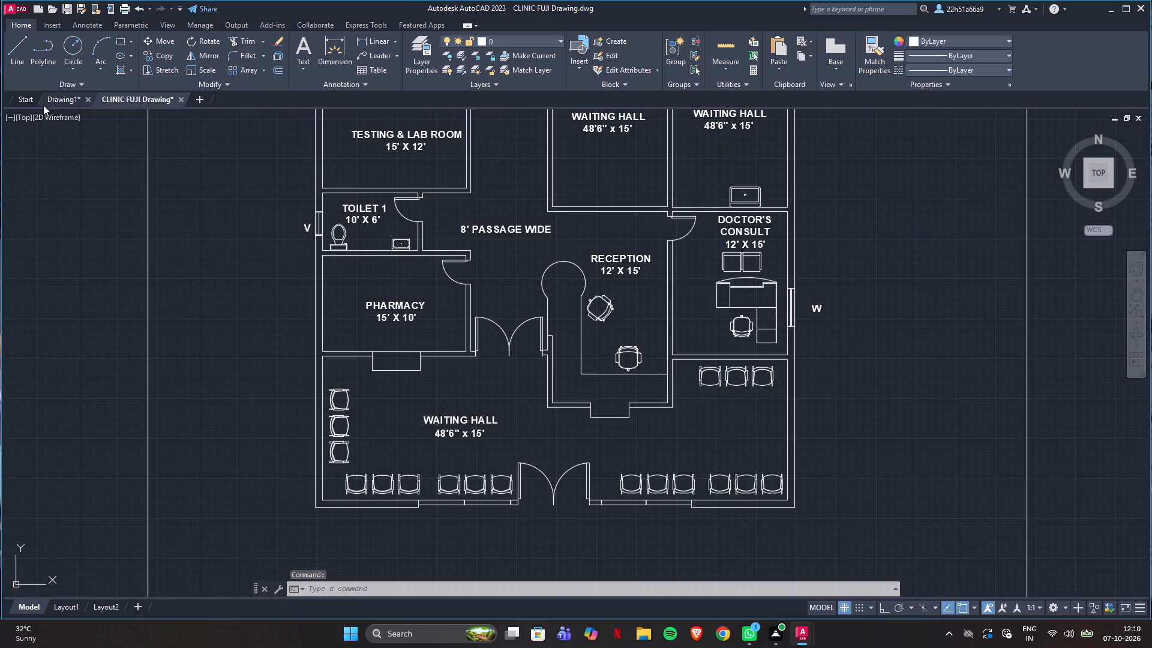
{"action": "left_click", "coordinate": [54, 103]}
{"action": "scroll", "coordinate": [358, 262], "scroll_direction": "down", "scroll_amount": 1}
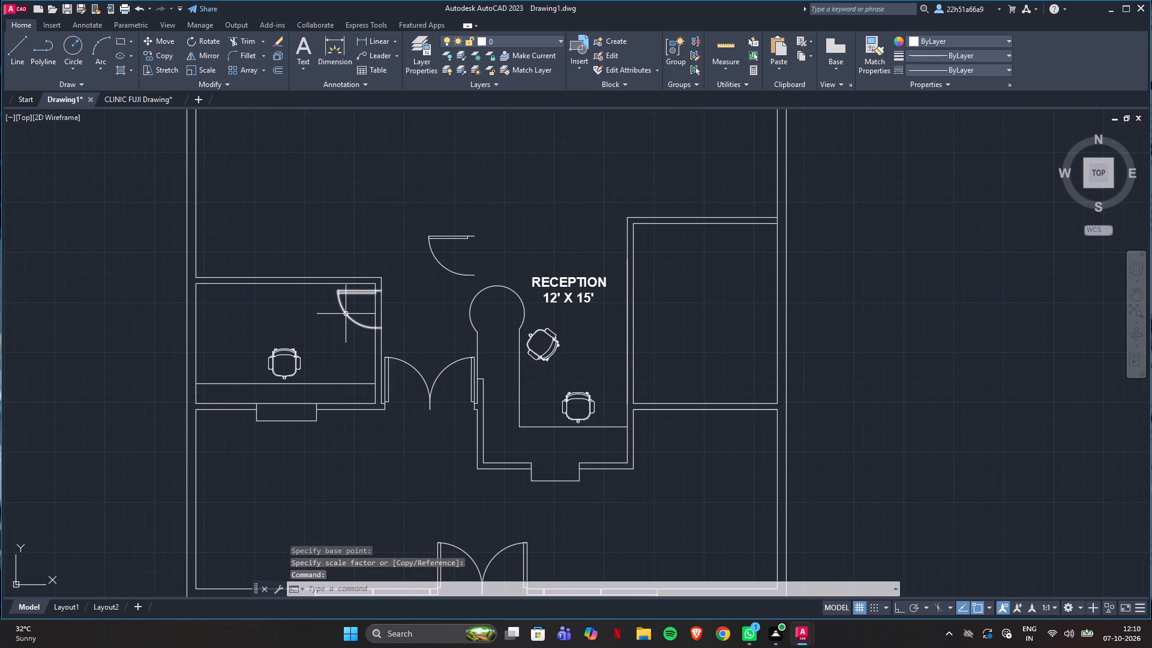
{"action": "left_click", "coordinate": [346, 314]}
{"action": "type", "text": "co"}
{"action": "key", "text": "Return"}
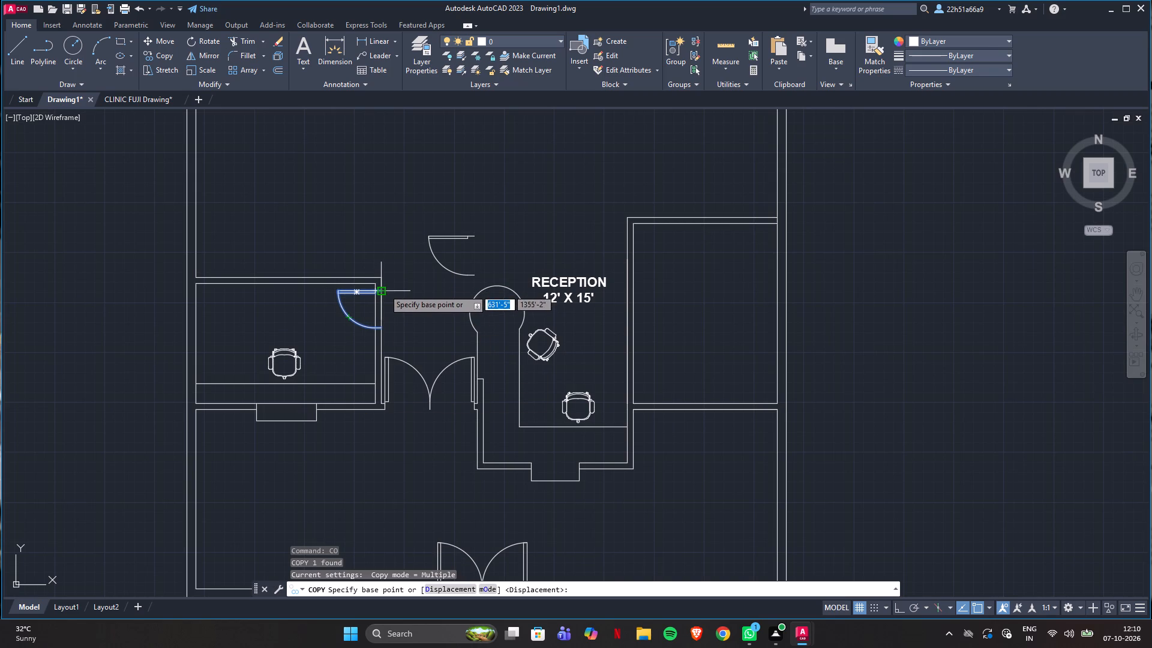
{"action": "left_click", "coordinate": [384, 289]}
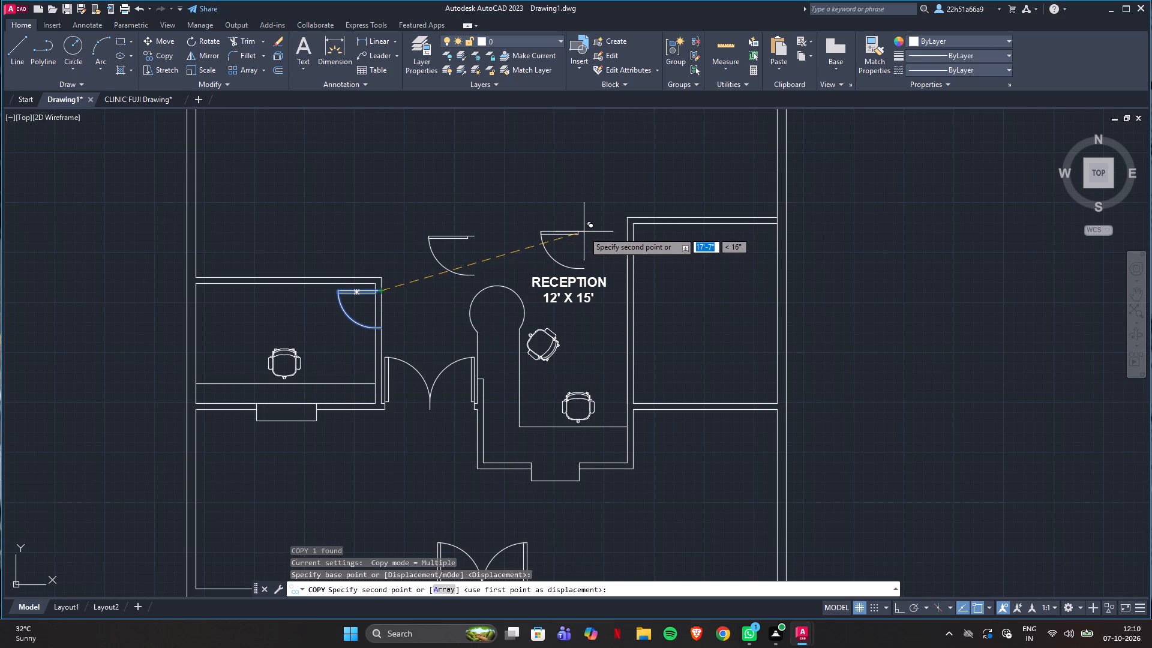
{"action": "left_click", "coordinate": [584, 232]}
{"action": "key", "text": "Escape"}
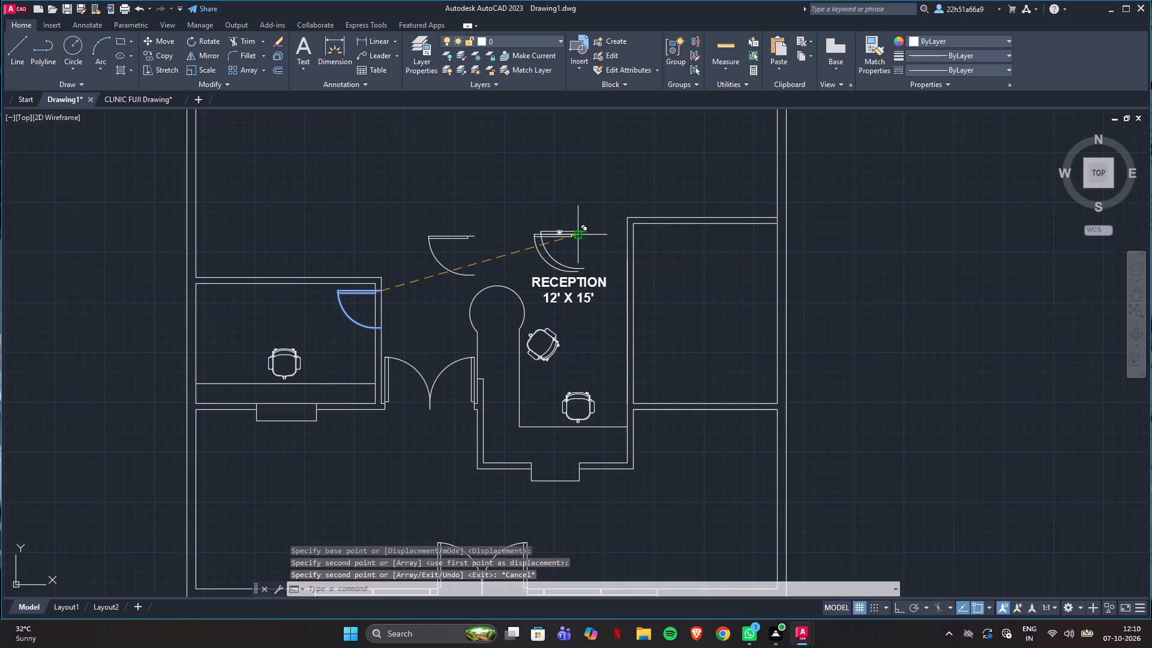
Flip the new door copy horizontally so its leaf swings towards the doctor's consult room.
{"action": "left_click", "coordinate": [557, 262]}
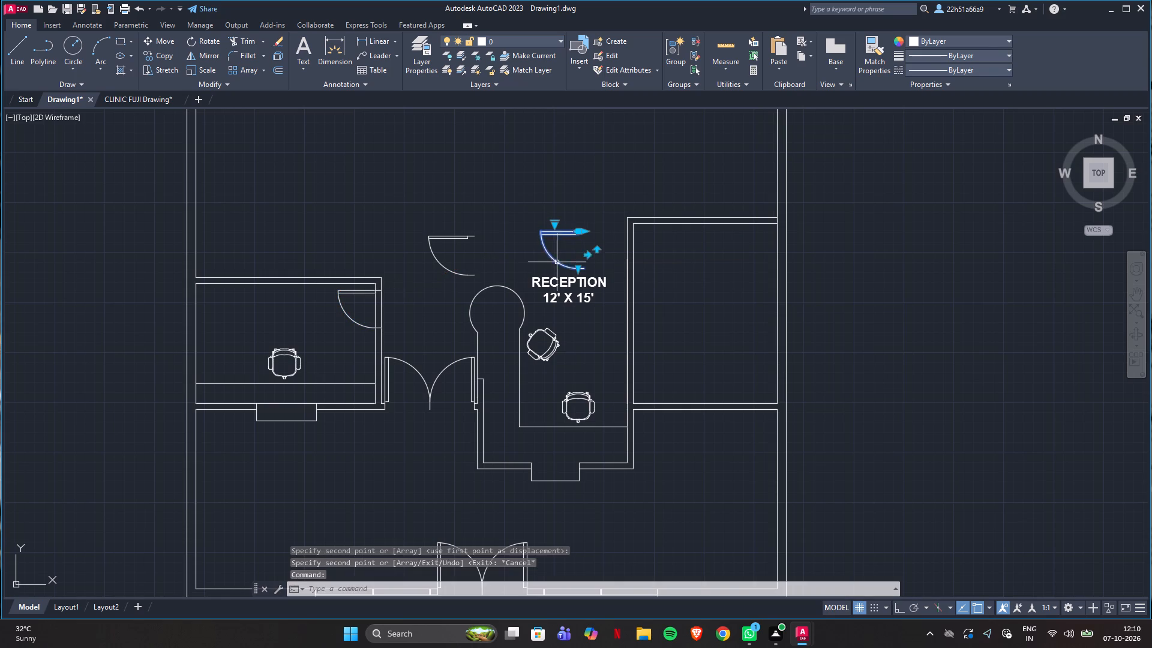
{"action": "left_click", "coordinate": [589, 256]}
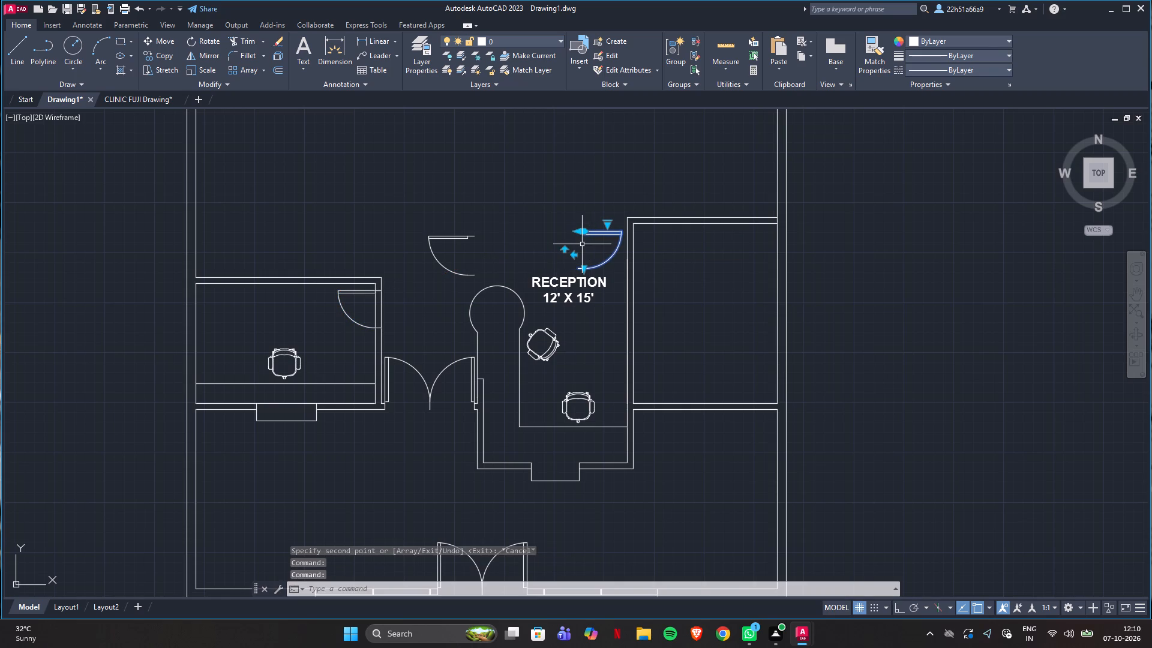
Move the flipped door by its upper frame endpoint onto the doctor's consult room's reception-side wall, just below the upper corner.
{"action": "key", "text": "m"}
{"action": "key", "text": "Return"}
{"action": "scroll", "coordinate": [574, 240], "scroll_direction": "up", "scroll_amount": 2}
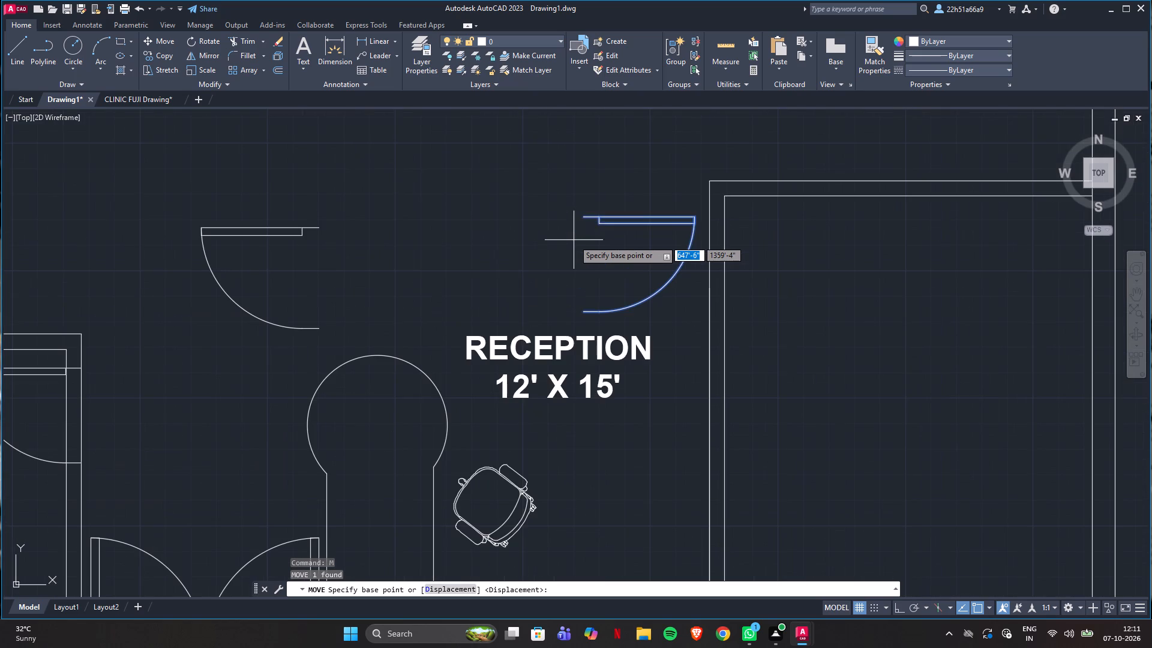
{"action": "left_click", "coordinate": [581, 216]}
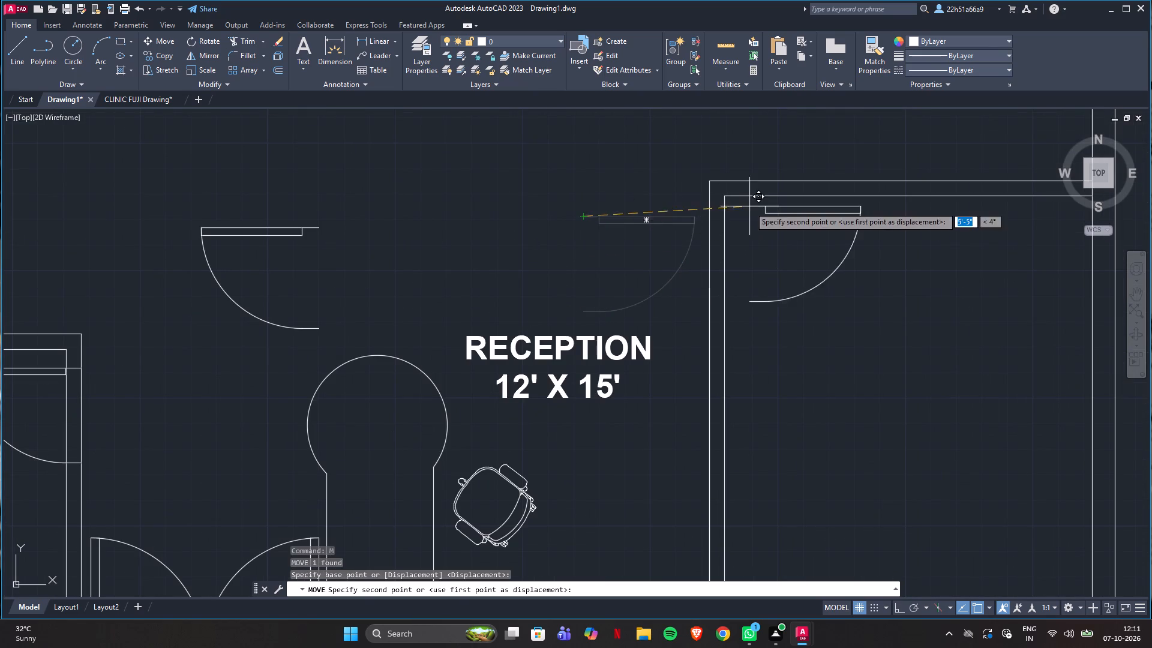
{"action": "left_click", "coordinate": [708, 221]}
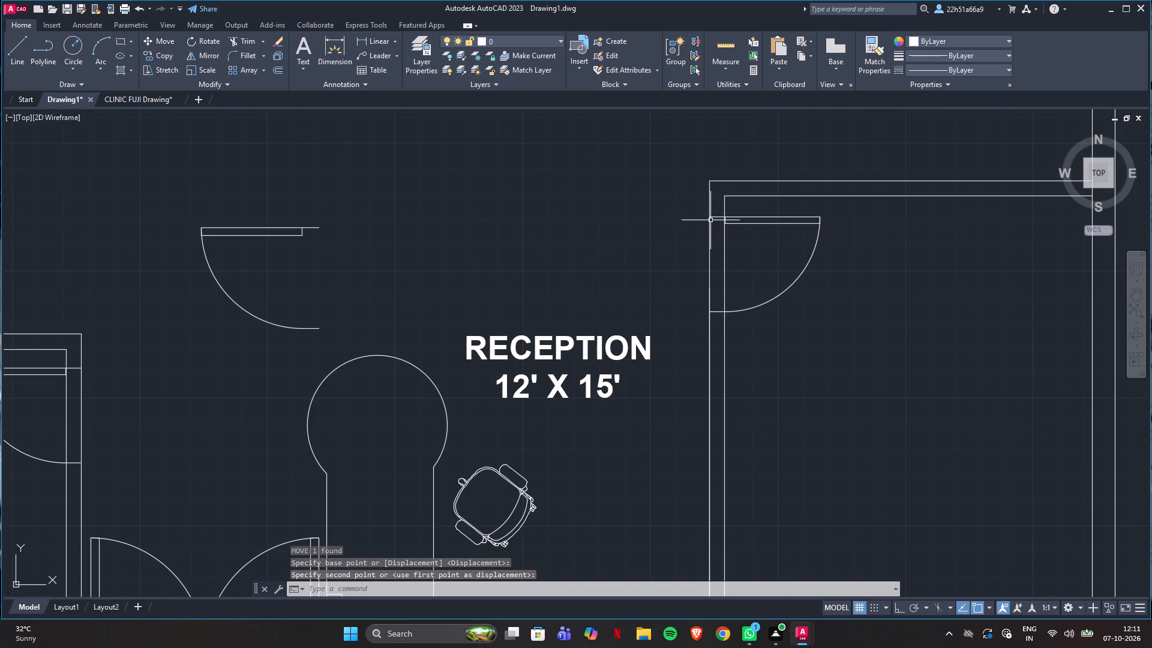
{"action": "scroll", "coordinate": [639, 242], "scroll_direction": "down", "scroll_amount": 2}
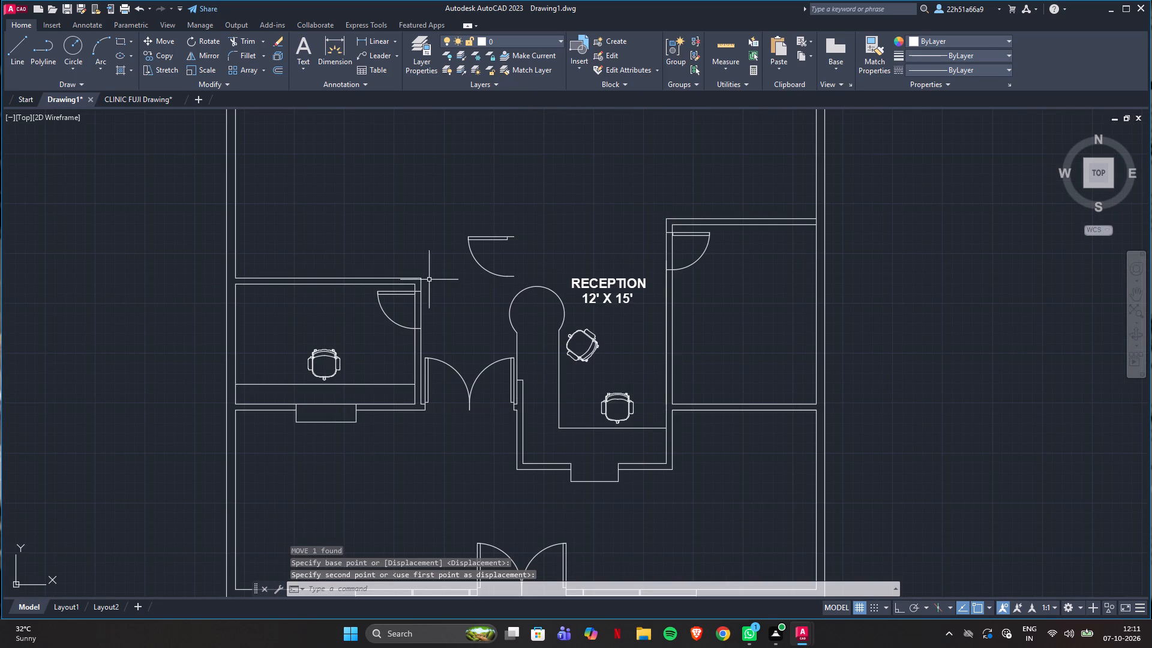
After checking CLINIC FUJI Drawing, trim the wall lines crossing the doctor's consult and pharmacy door openings.
{"action": "left_click", "coordinate": [138, 97]}
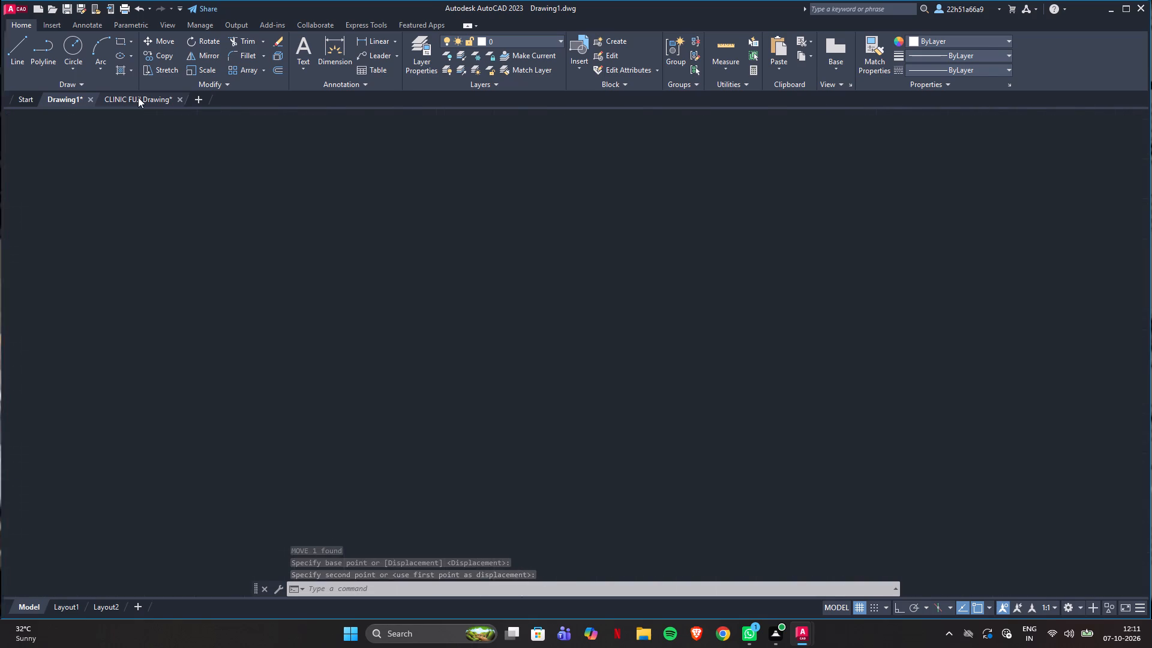
{"action": "left_click", "coordinate": [62, 100]}
{"action": "scroll", "coordinate": [683, 236], "scroll_direction": "up", "scroll_amount": 2}
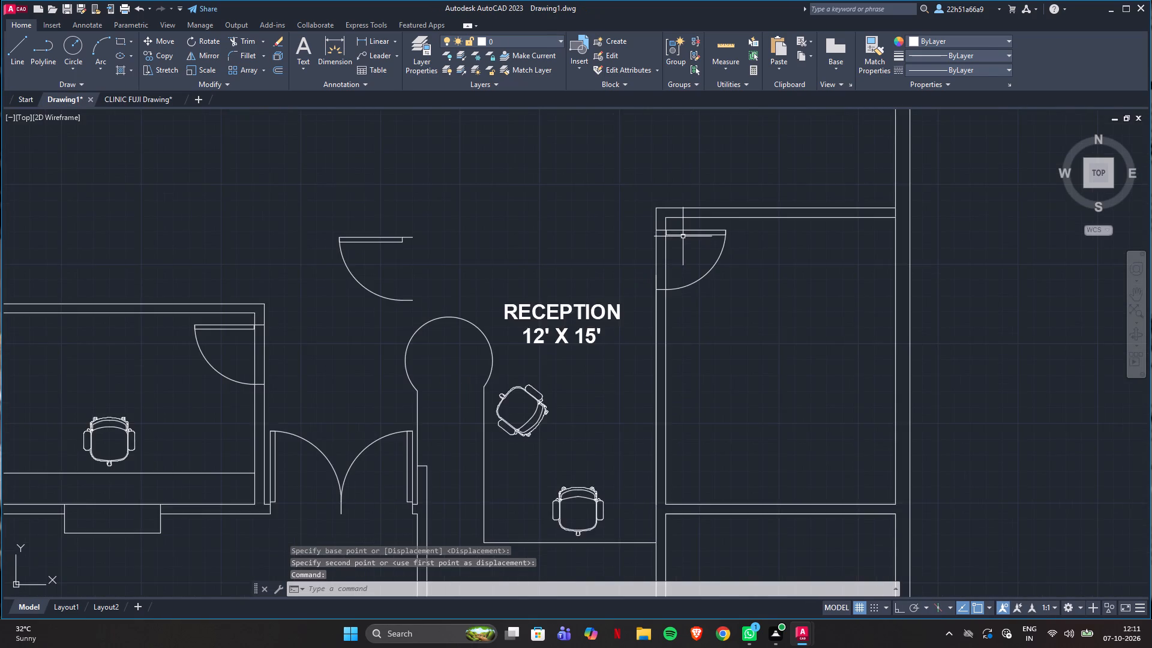
{"action": "scroll", "coordinate": [398, 293], "scroll_direction": "down", "scroll_amount": 1}
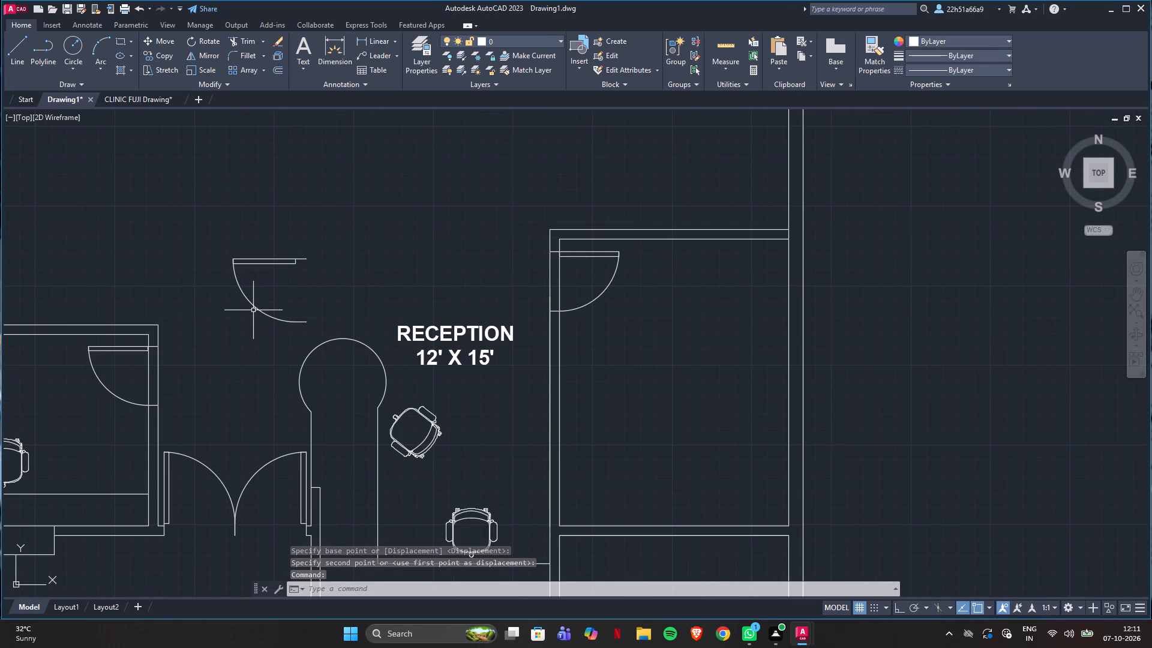
{"action": "type", "text": "tr"}
{"action": "key", "text": "Return"}
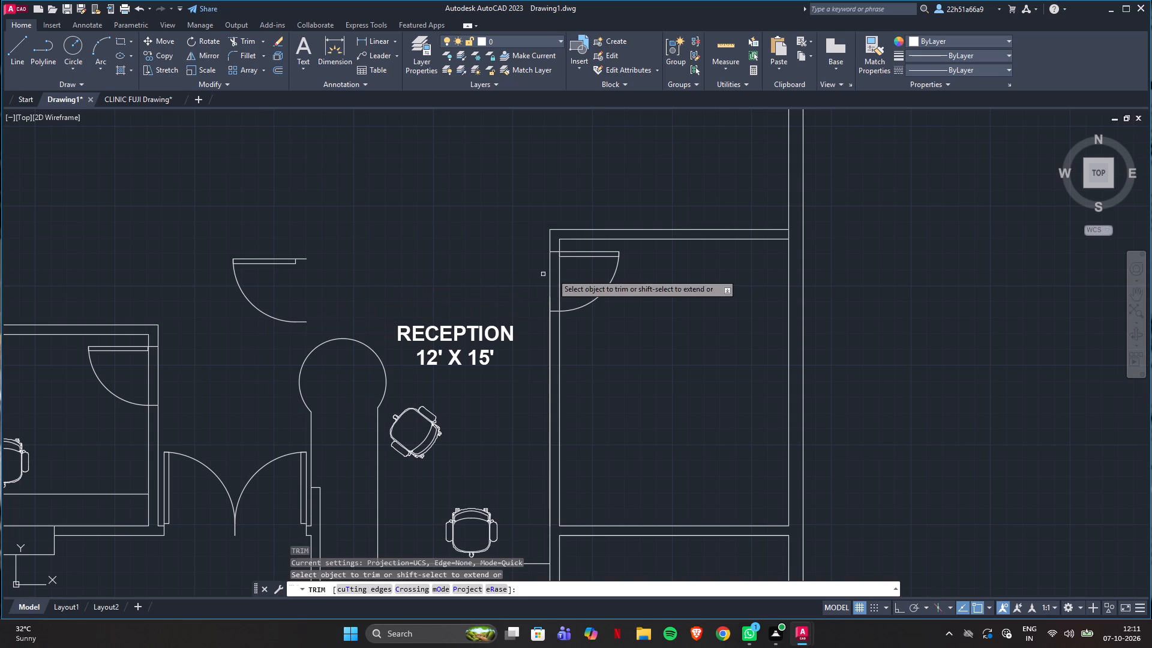
{"action": "left_click_drag", "start_coordinate": [591, 274], "coordinate": [524, 279]}
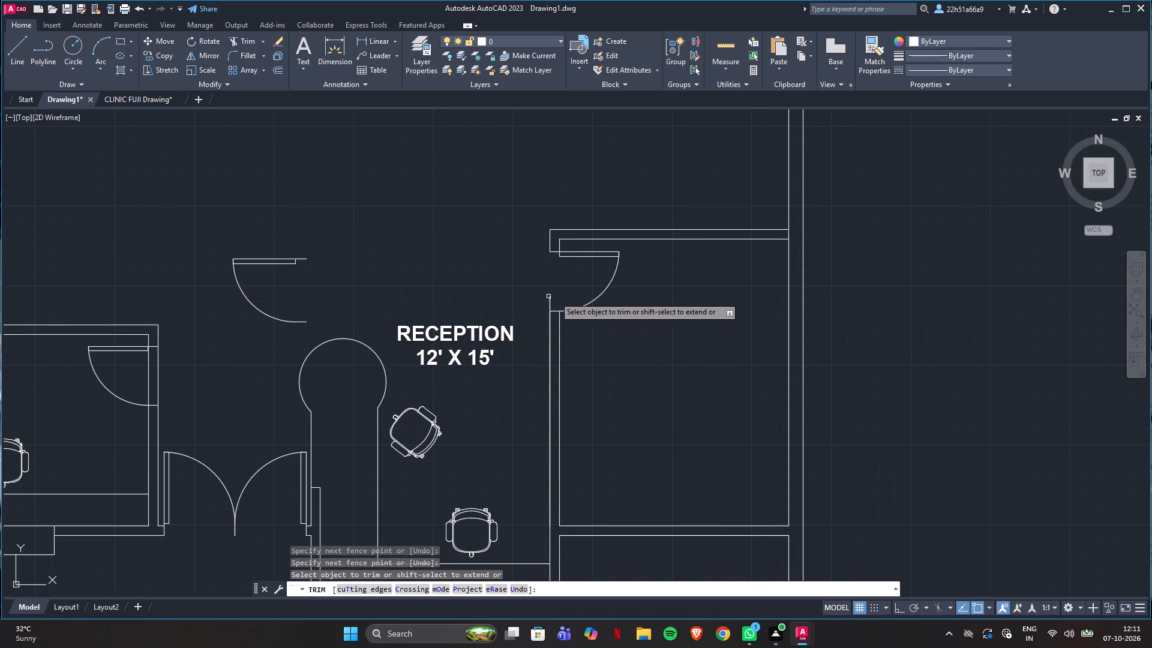
{"action": "left_click", "coordinate": [549, 302]}
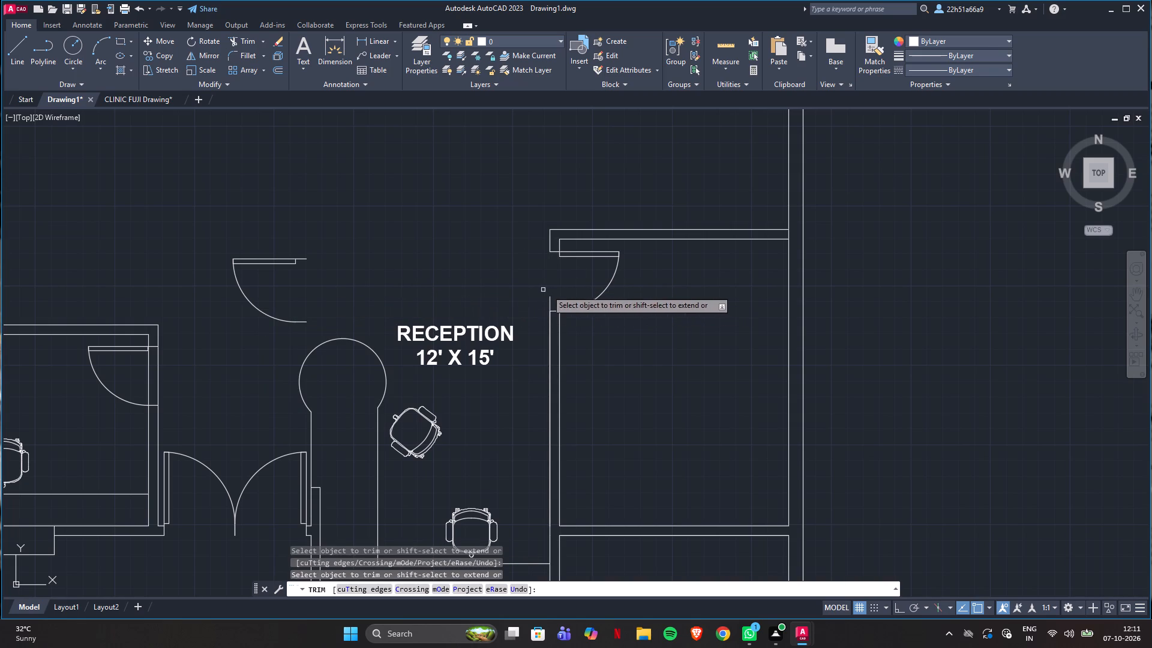
{"action": "left_click_drag", "start_coordinate": [569, 295], "coordinate": [520, 305]}
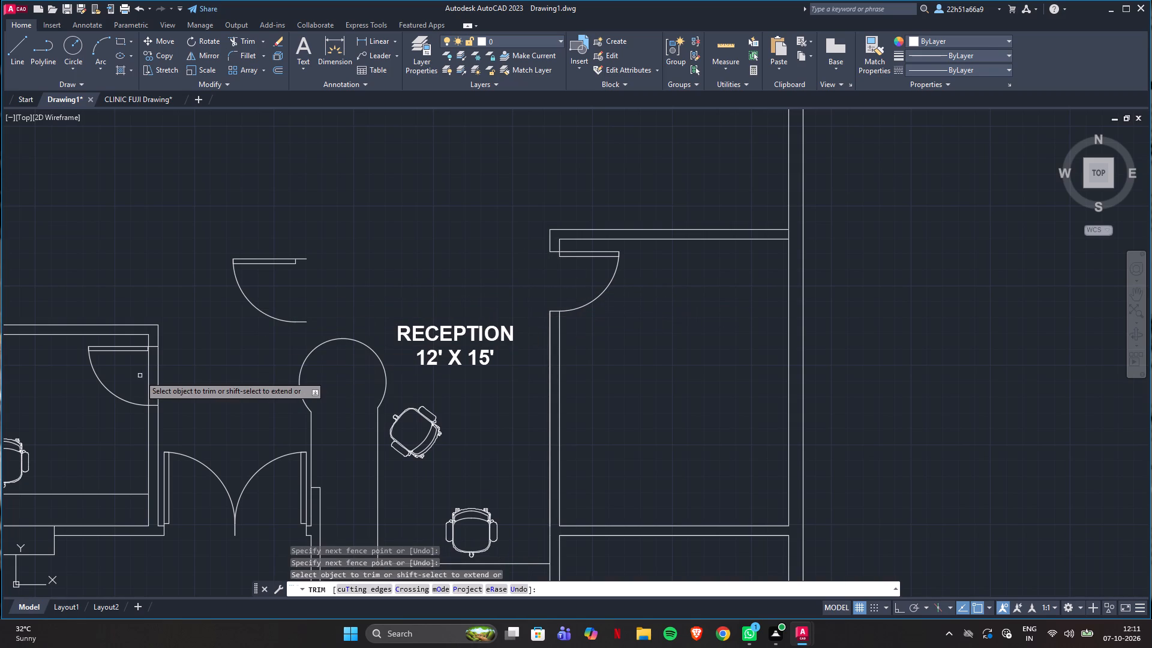
{"action": "left_click_drag", "start_coordinate": [133, 373], "coordinate": [213, 368]}
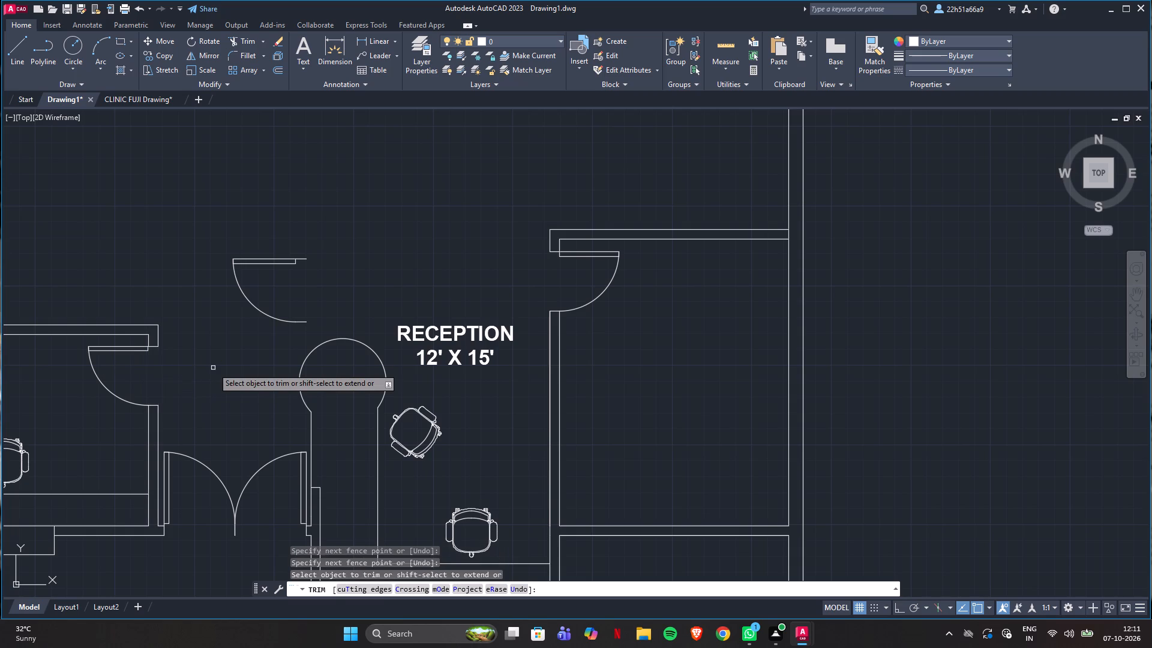
{"action": "scroll", "coordinate": [213, 368], "scroll_direction": "down", "scroll_amount": 2}
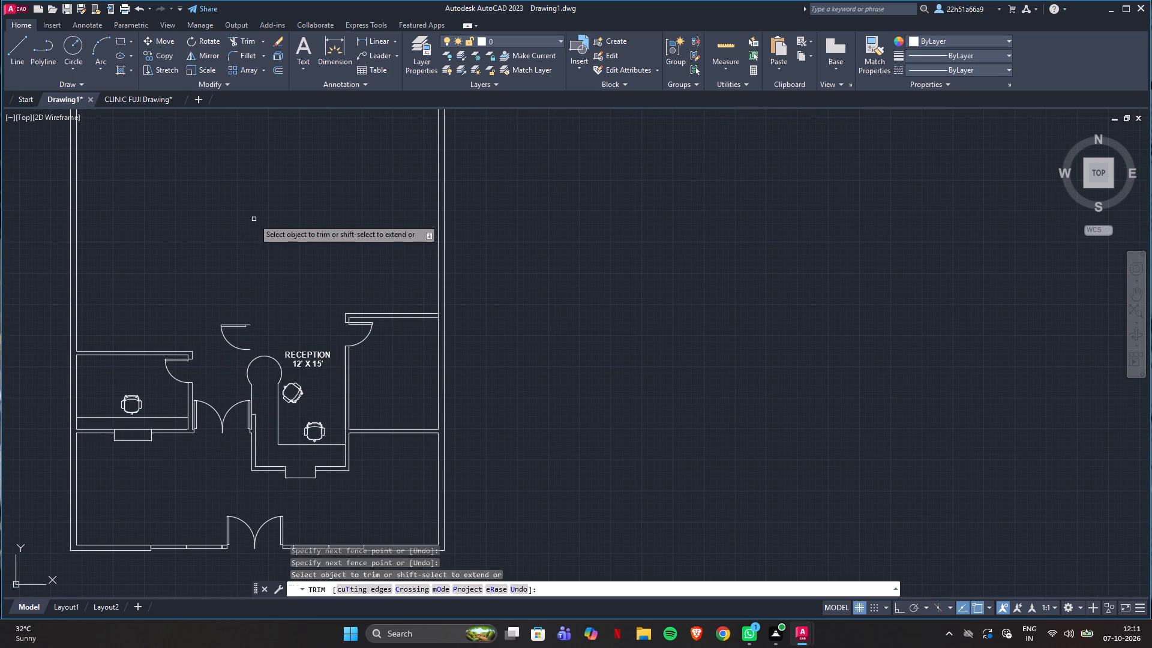
{"action": "key", "text": "Escape"}
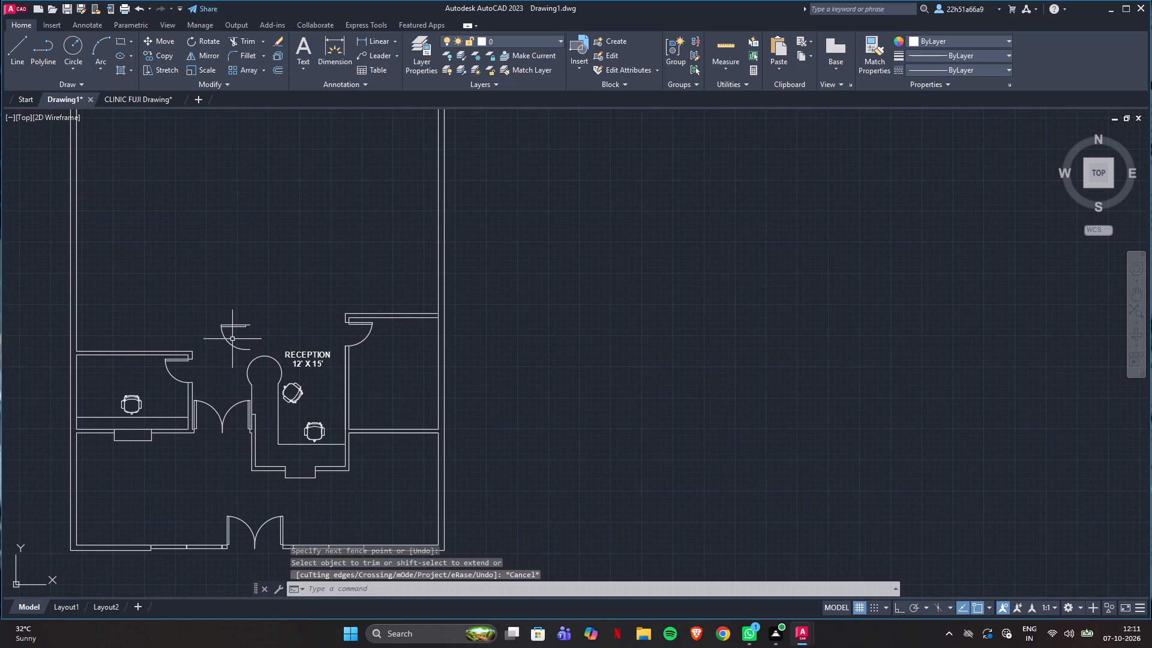
Examine the layout of the rooms beyond the pharmacy and reception in CLINIC FUJI Drawing, returning to Drawing1.
{"action": "left_click", "coordinate": [133, 98]}
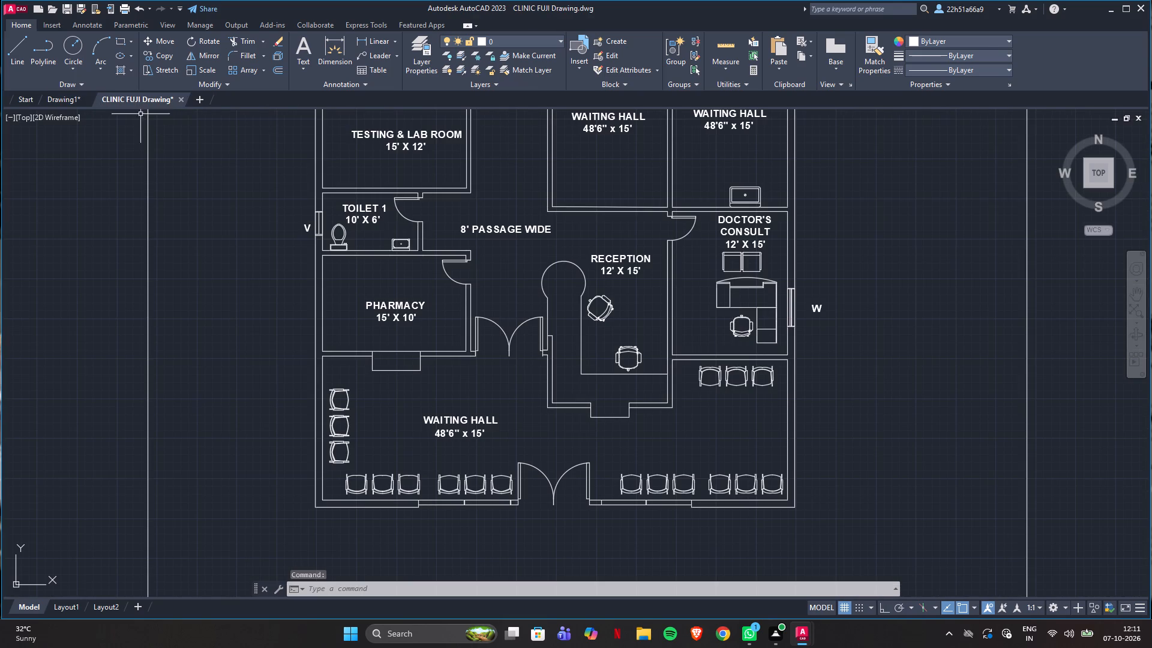
{"action": "scroll", "coordinate": [363, 342], "scroll_direction": "down", "scroll_amount": 2}
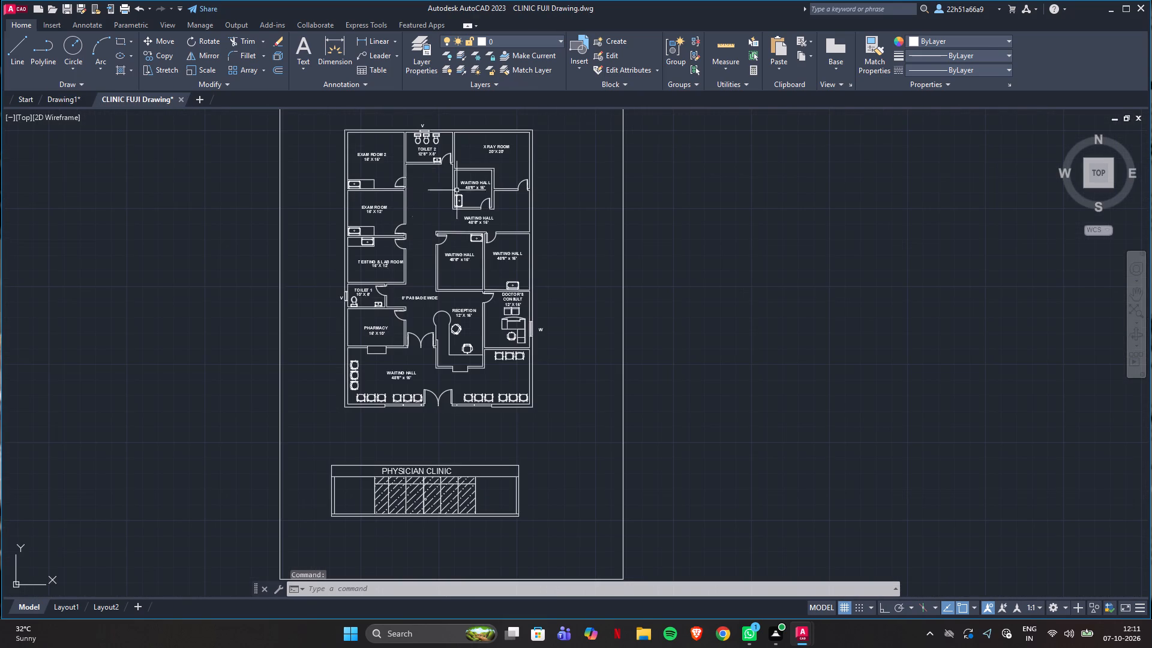
{"action": "scroll", "coordinate": [479, 153], "scroll_direction": "up", "scroll_amount": 1}
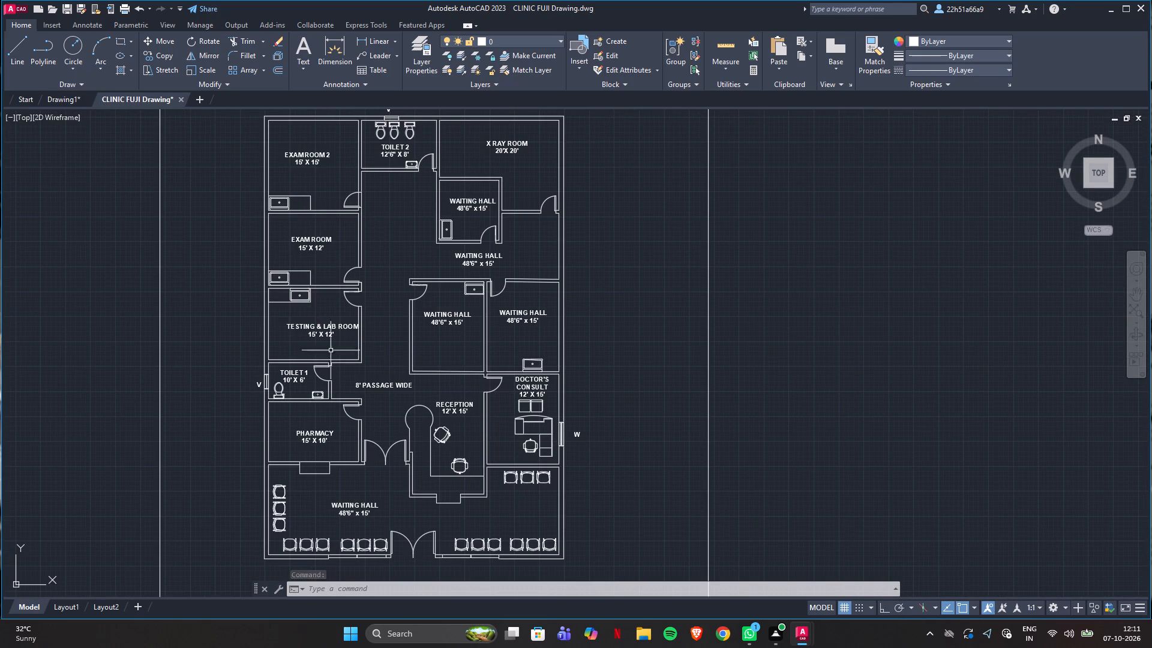
{"action": "left_click", "coordinate": [55, 101]}
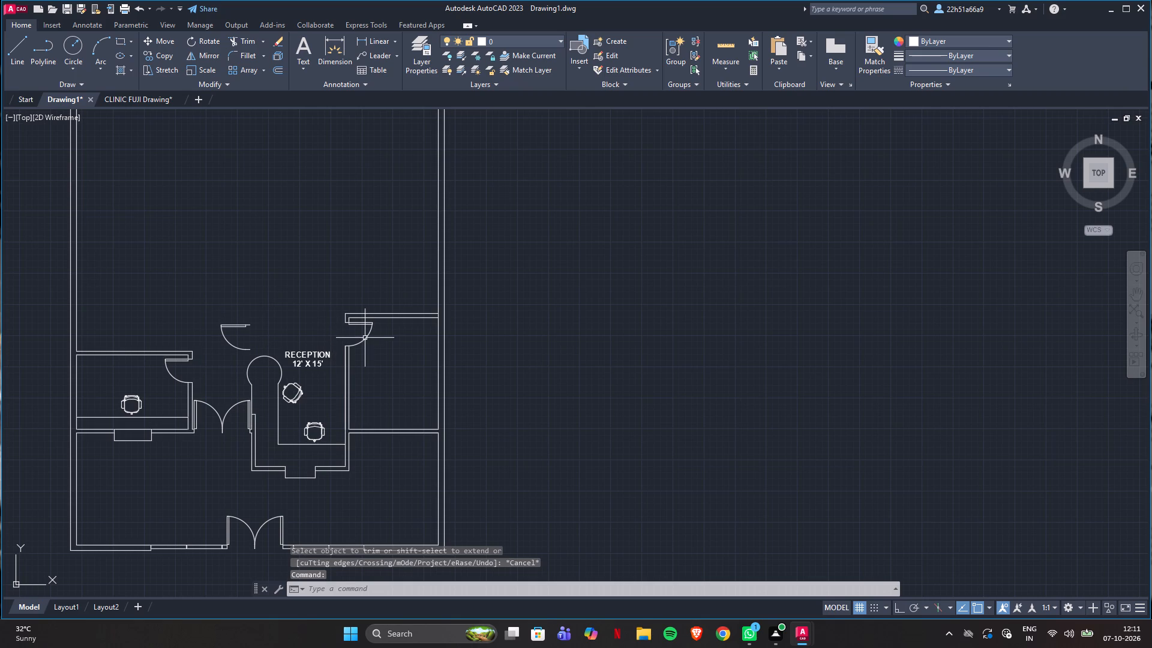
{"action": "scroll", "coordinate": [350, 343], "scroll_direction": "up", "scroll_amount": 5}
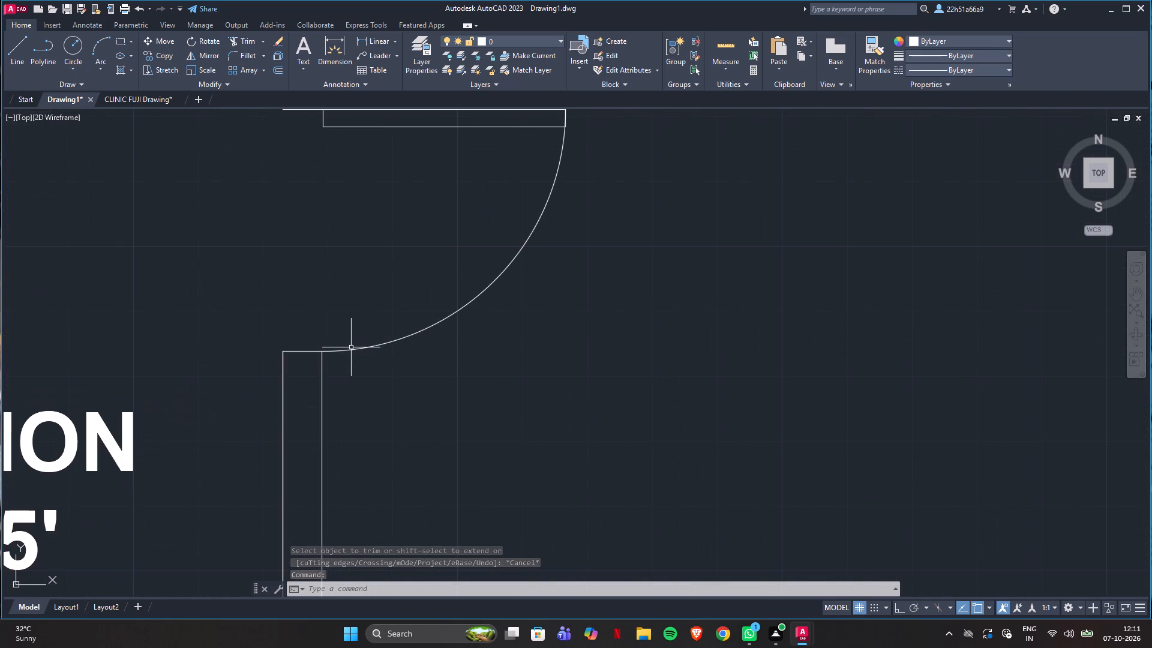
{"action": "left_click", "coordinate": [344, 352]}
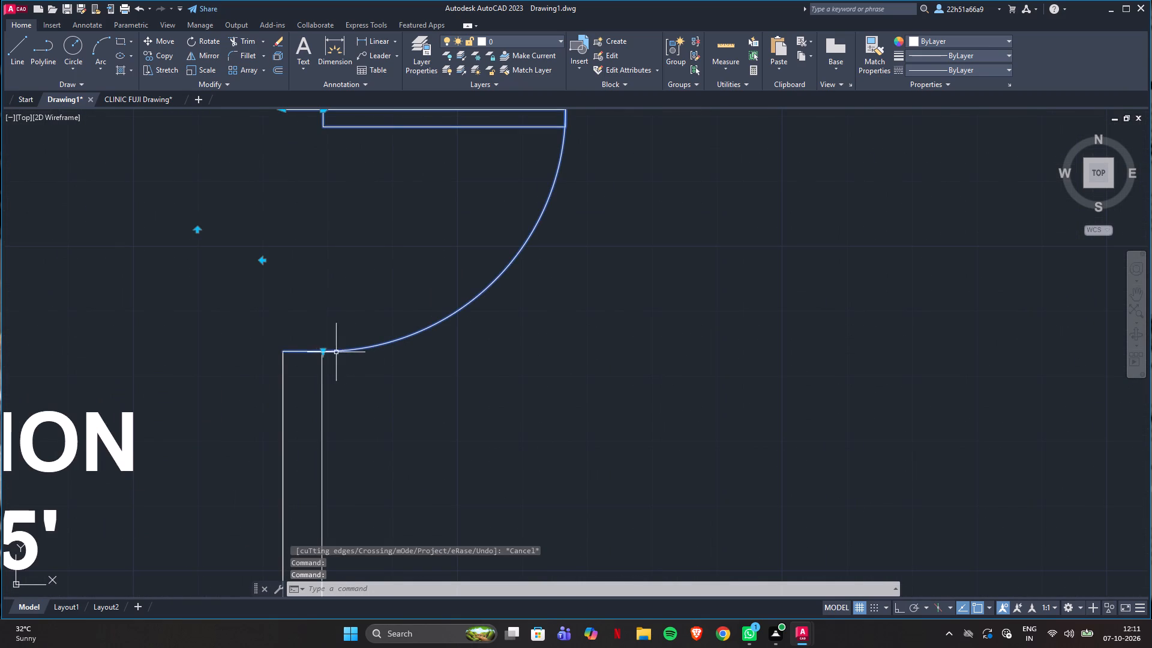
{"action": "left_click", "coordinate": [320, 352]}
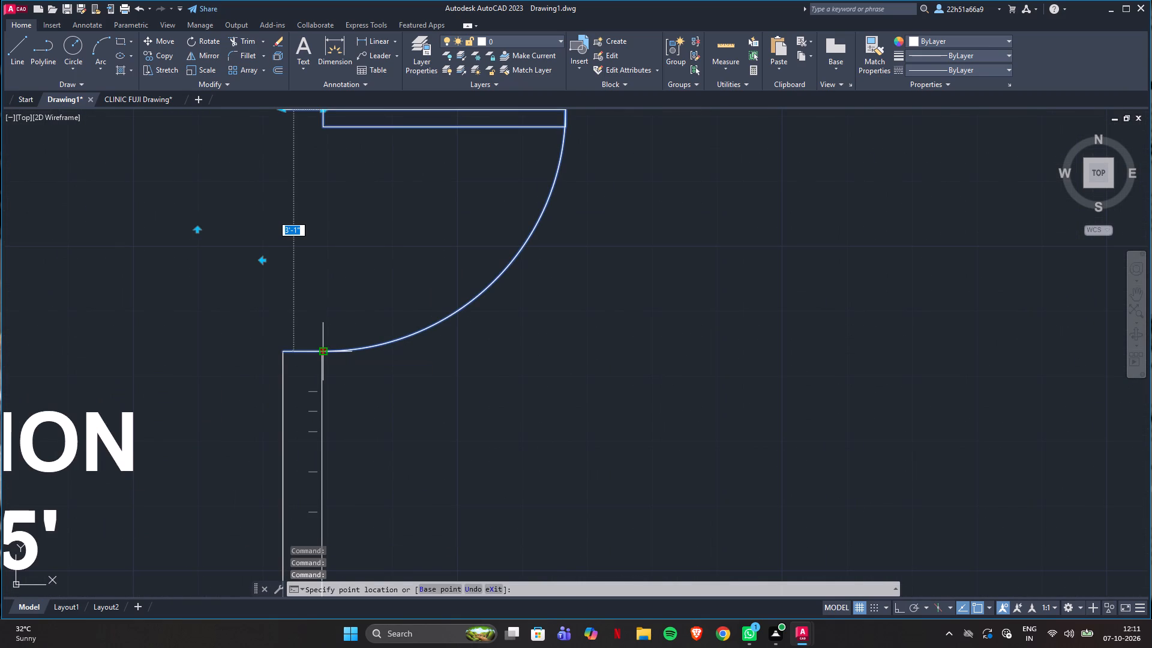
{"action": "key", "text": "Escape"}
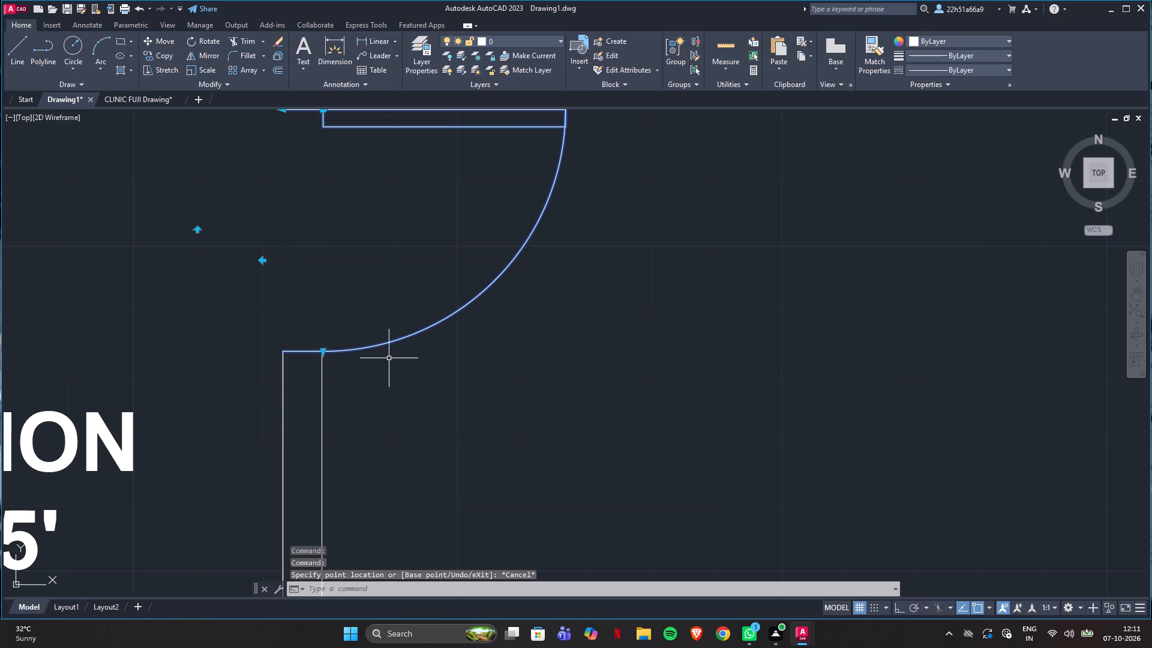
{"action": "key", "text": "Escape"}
Delete the spare door copy left floating between the pharmacy and the reception counter.
{"action": "scroll", "coordinate": [468, 373], "scroll_direction": "down", "scroll_amount": 2}
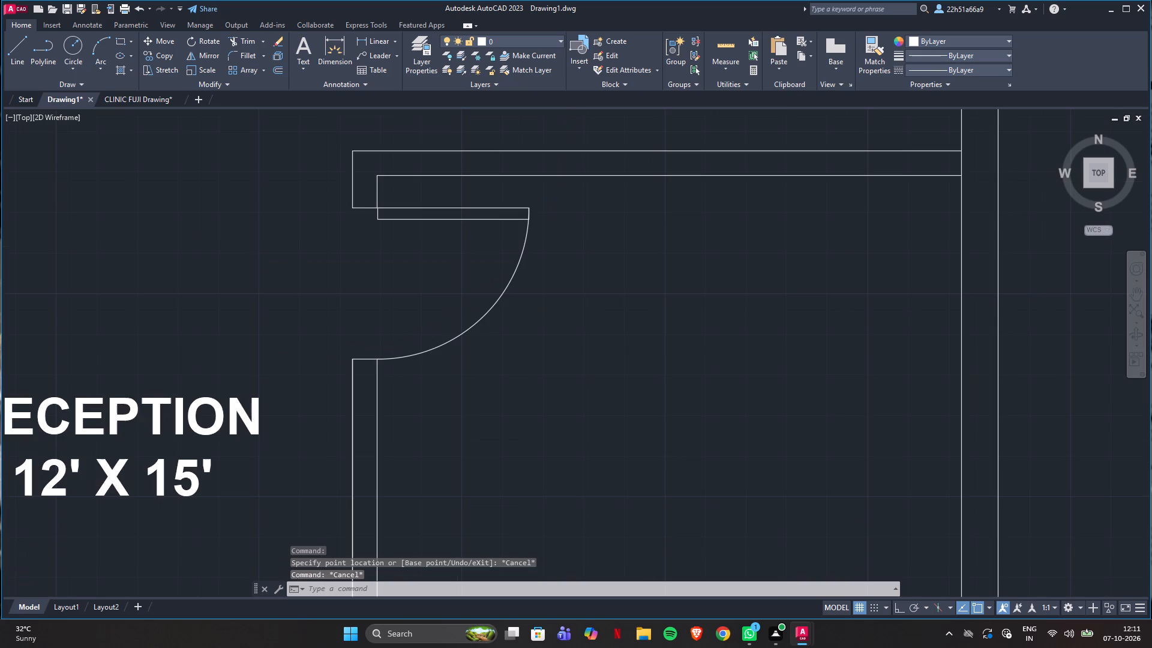
{"action": "scroll", "coordinate": [468, 373], "scroll_direction": "down", "scroll_amount": 2}
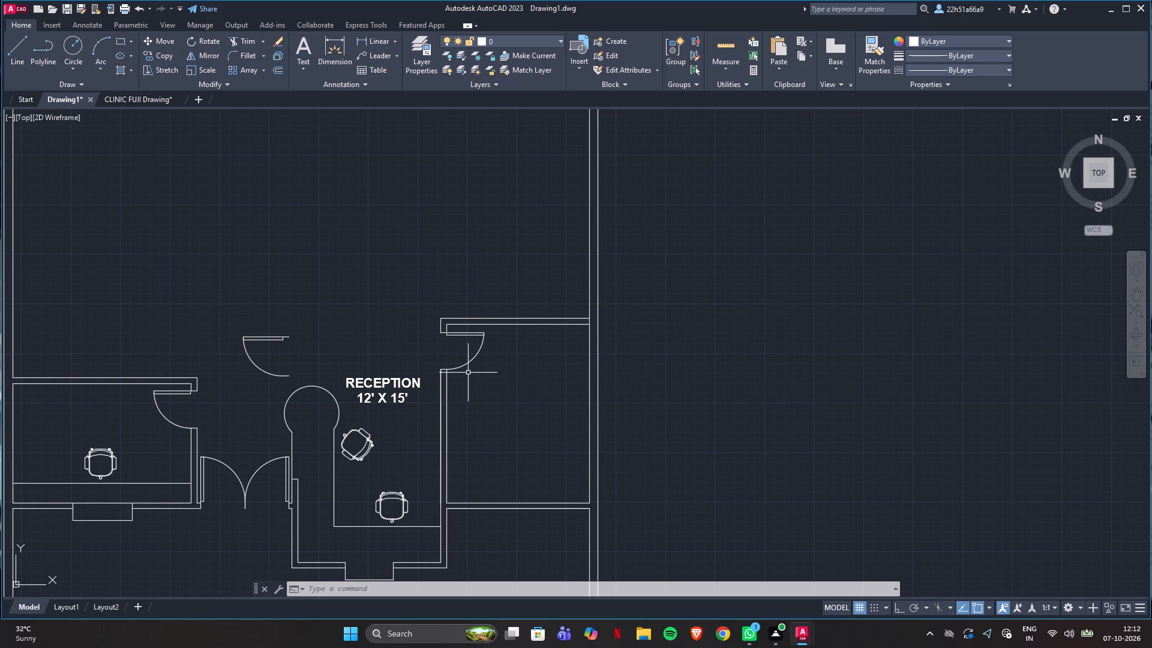
{"action": "left_click", "coordinate": [257, 367]}
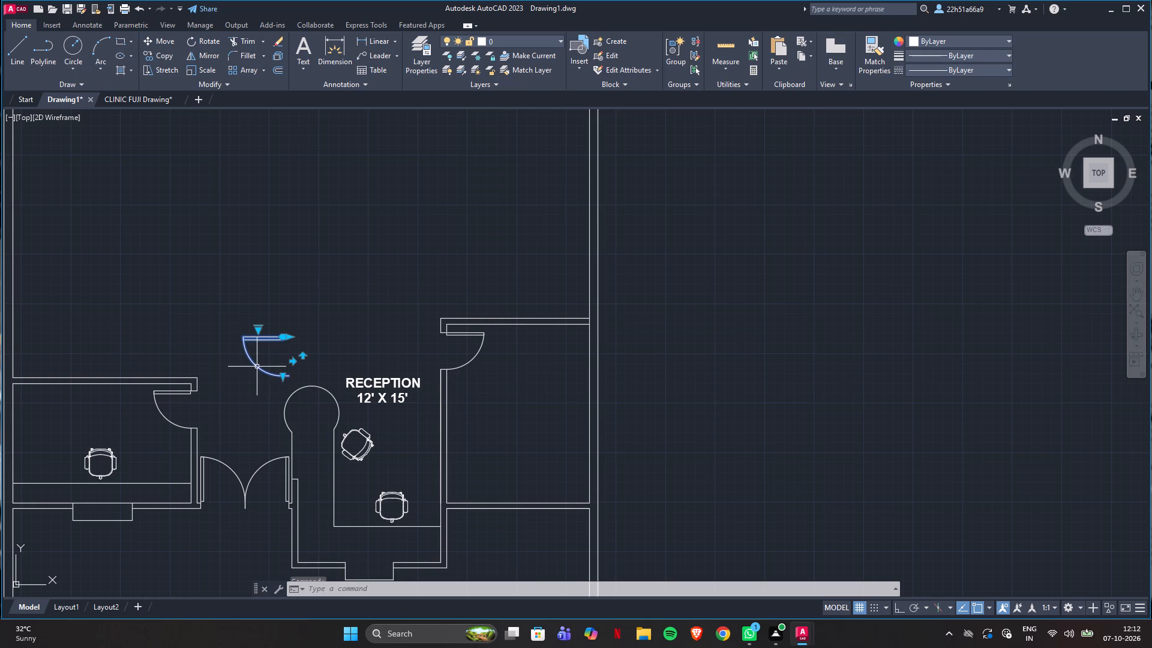
{"action": "key", "text": "Delete"}
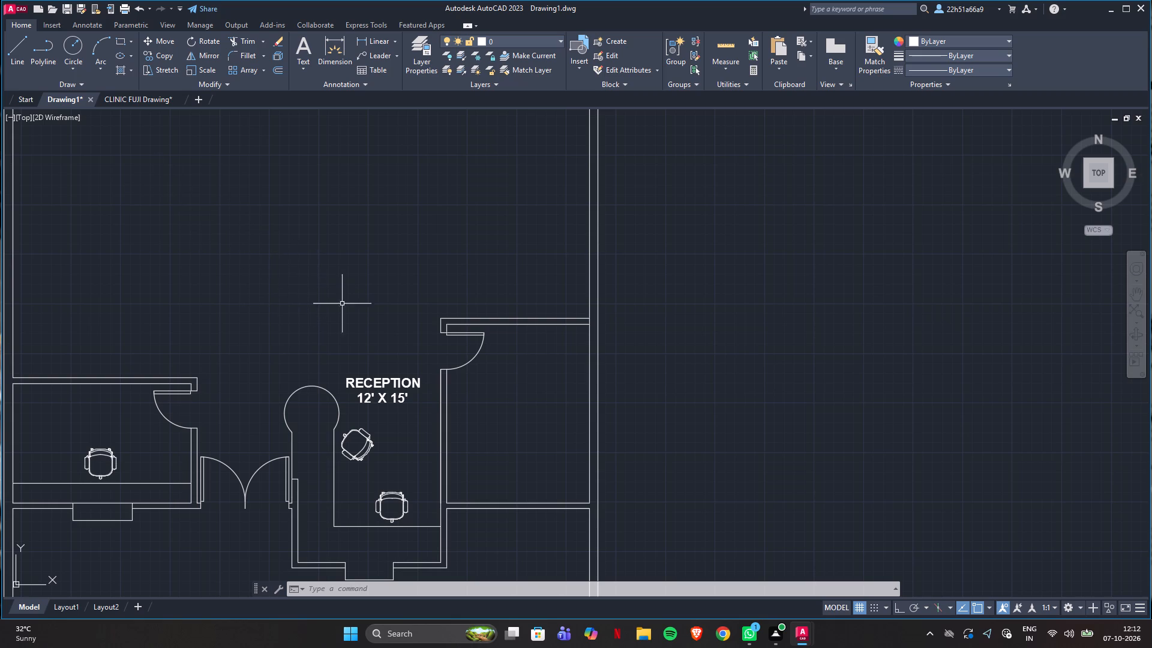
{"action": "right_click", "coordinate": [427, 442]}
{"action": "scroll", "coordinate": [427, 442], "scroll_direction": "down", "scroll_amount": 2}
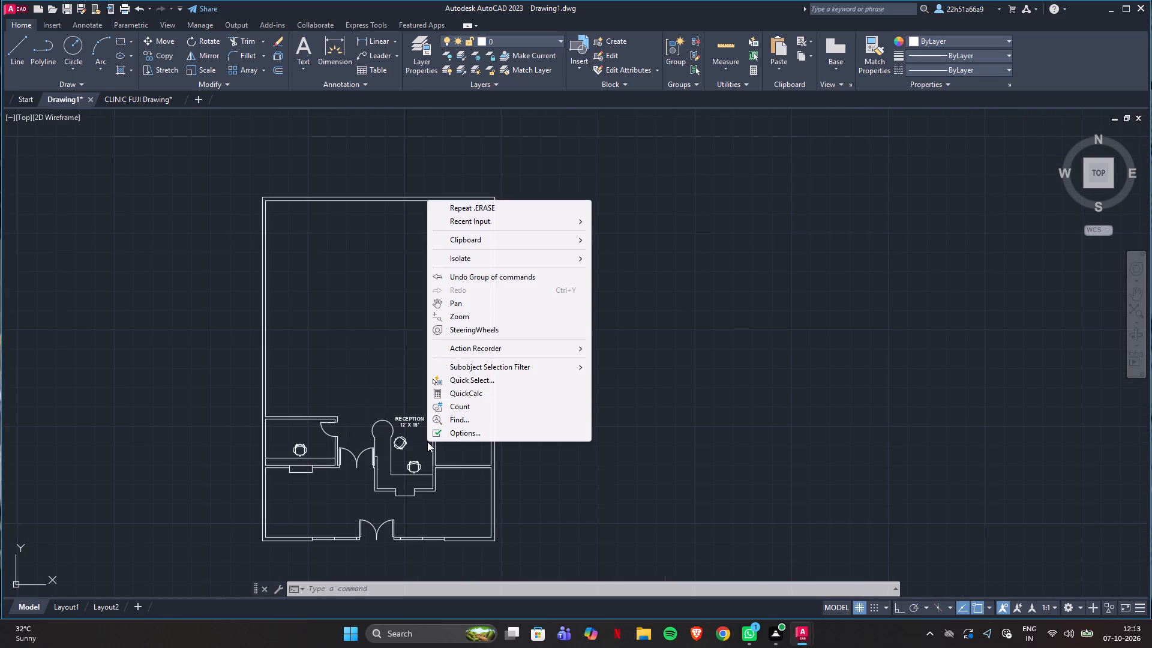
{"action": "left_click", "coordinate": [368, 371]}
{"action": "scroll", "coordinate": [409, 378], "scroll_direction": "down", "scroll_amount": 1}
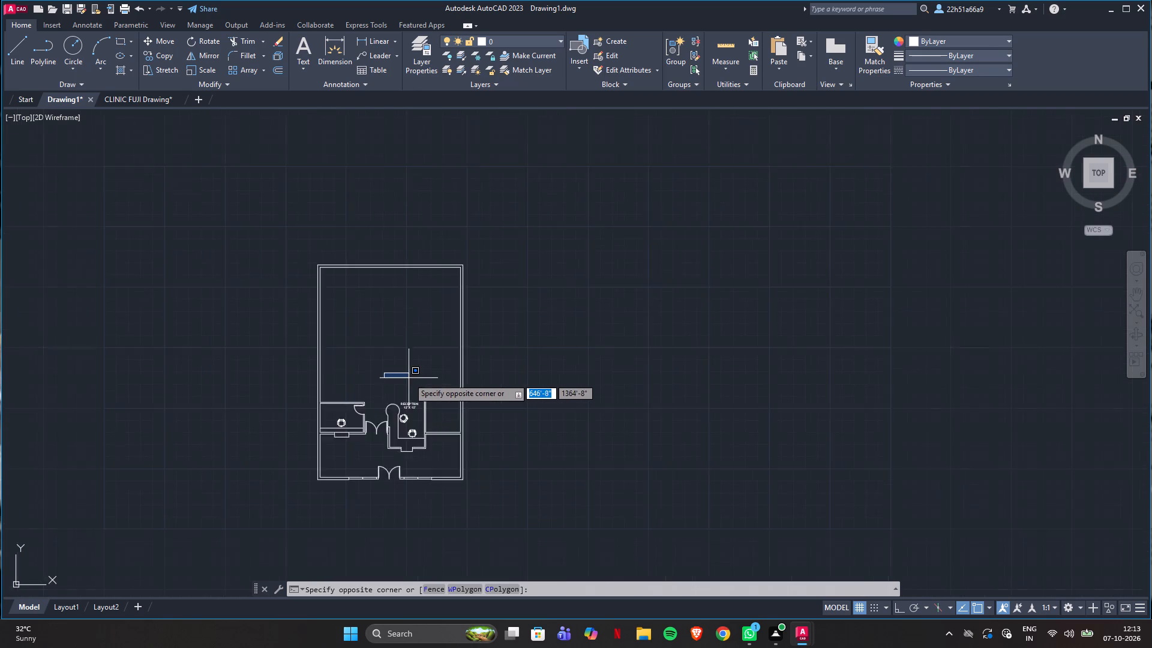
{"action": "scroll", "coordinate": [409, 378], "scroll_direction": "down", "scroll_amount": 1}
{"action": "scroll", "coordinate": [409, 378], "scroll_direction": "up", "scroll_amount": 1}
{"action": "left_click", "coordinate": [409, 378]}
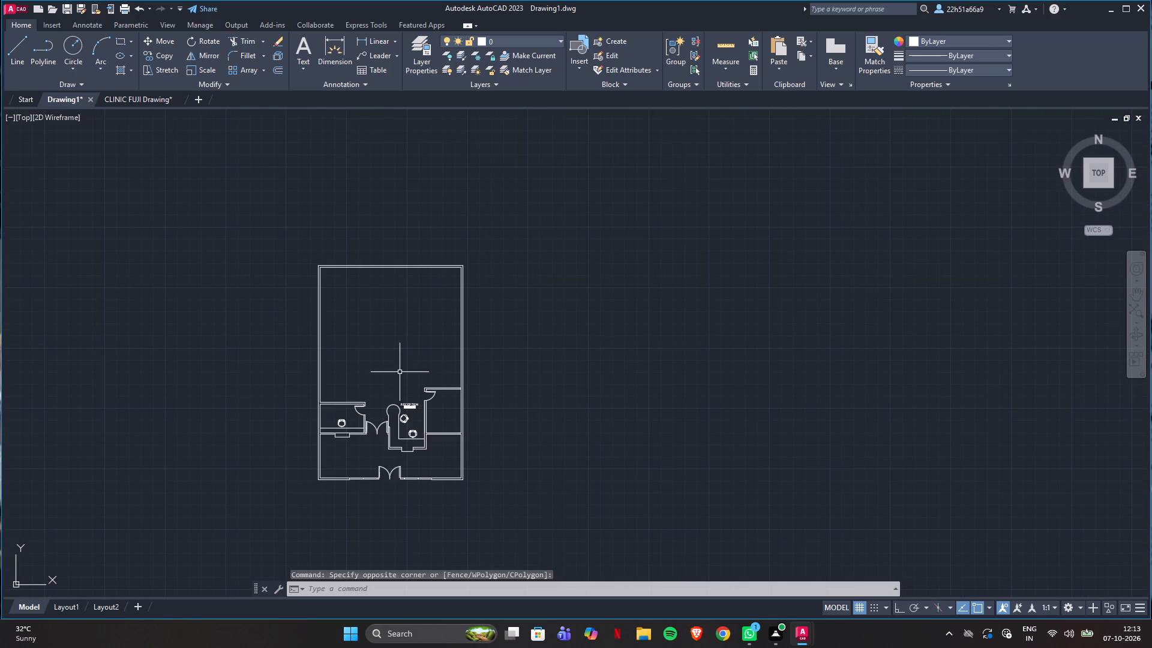
Quick-measure the open area beyond the pharmacy and reception, and check the rooms planned there in CLINIC FUJI Drawing.
{"action": "left_click", "coordinate": [719, 48]}
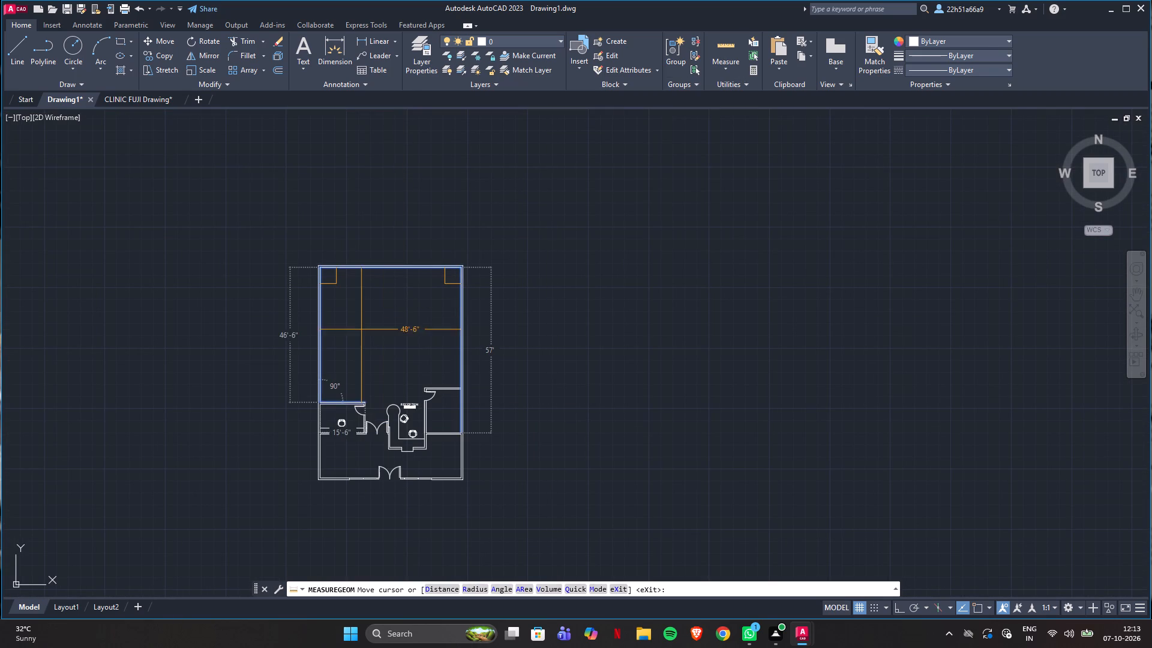
{"action": "scroll", "coordinate": [337, 342], "scroll_direction": "up", "scroll_amount": 2}
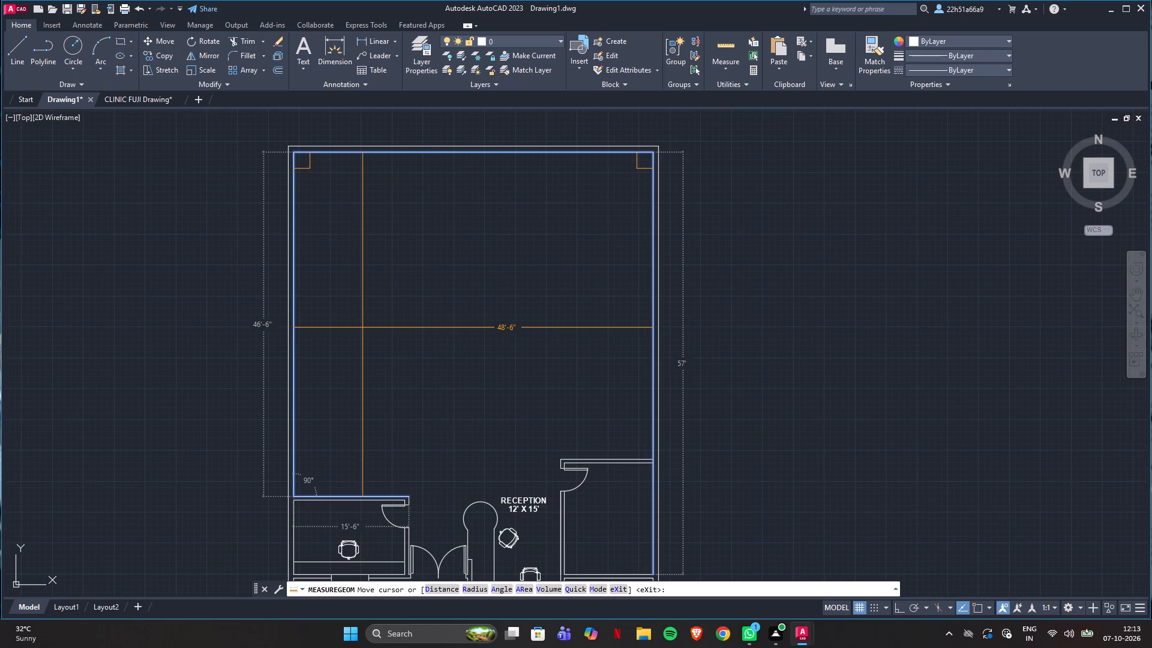
{"action": "key", "text": "Escape"}
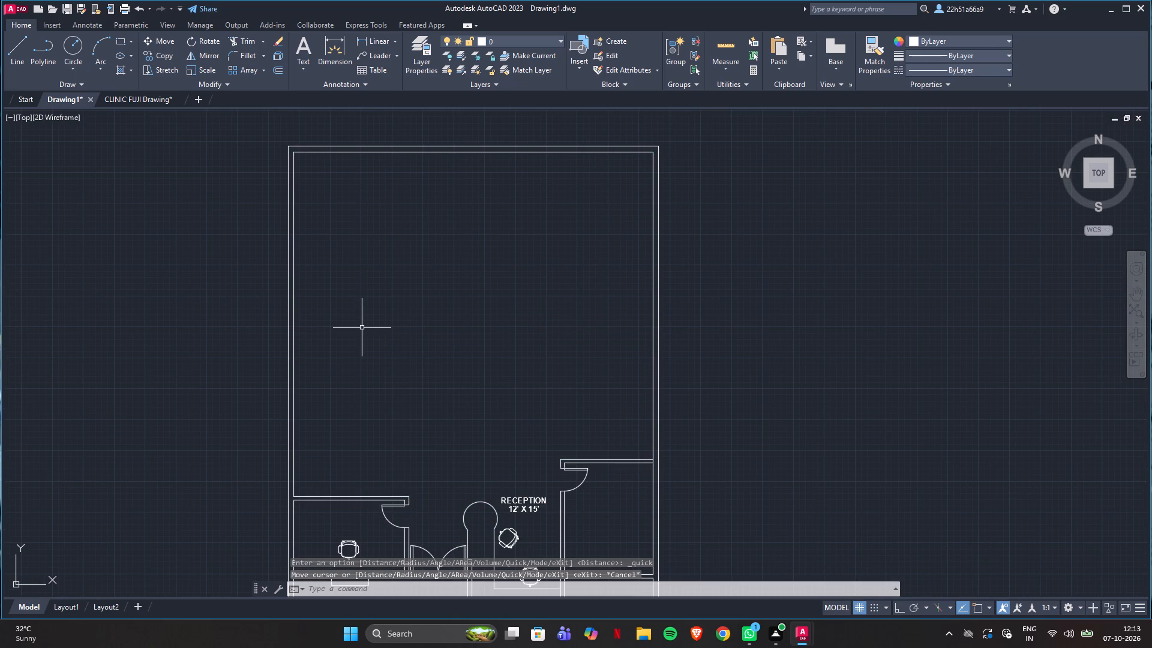
{"action": "left_click", "coordinate": [134, 99]}
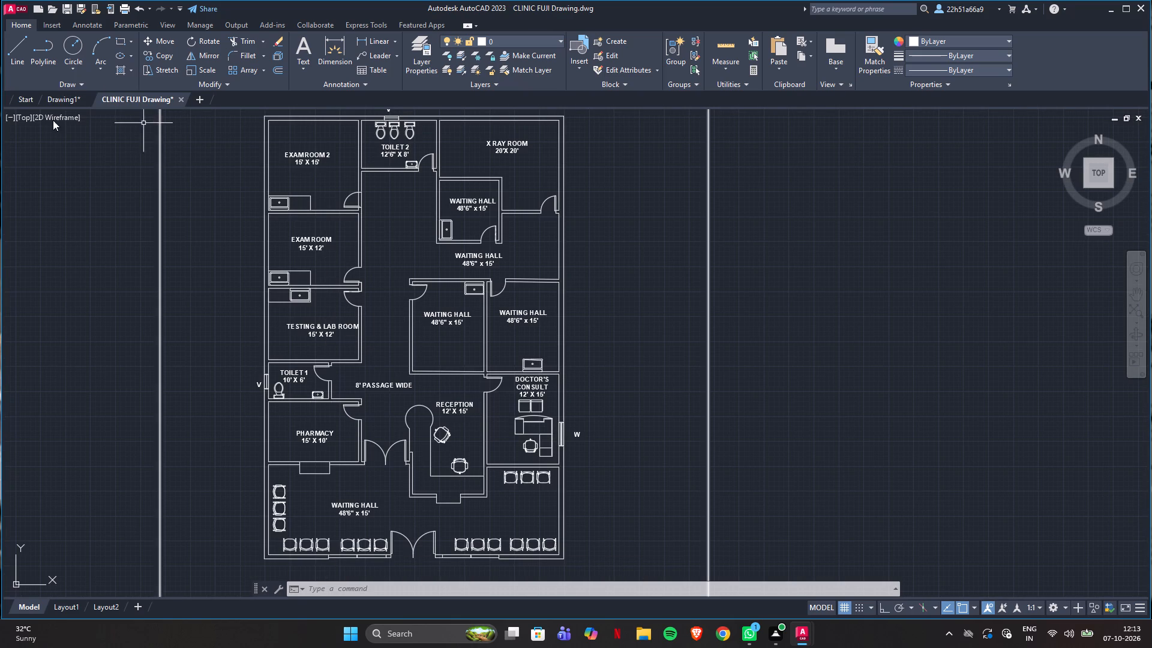
{"action": "left_click", "coordinate": [61, 97]}
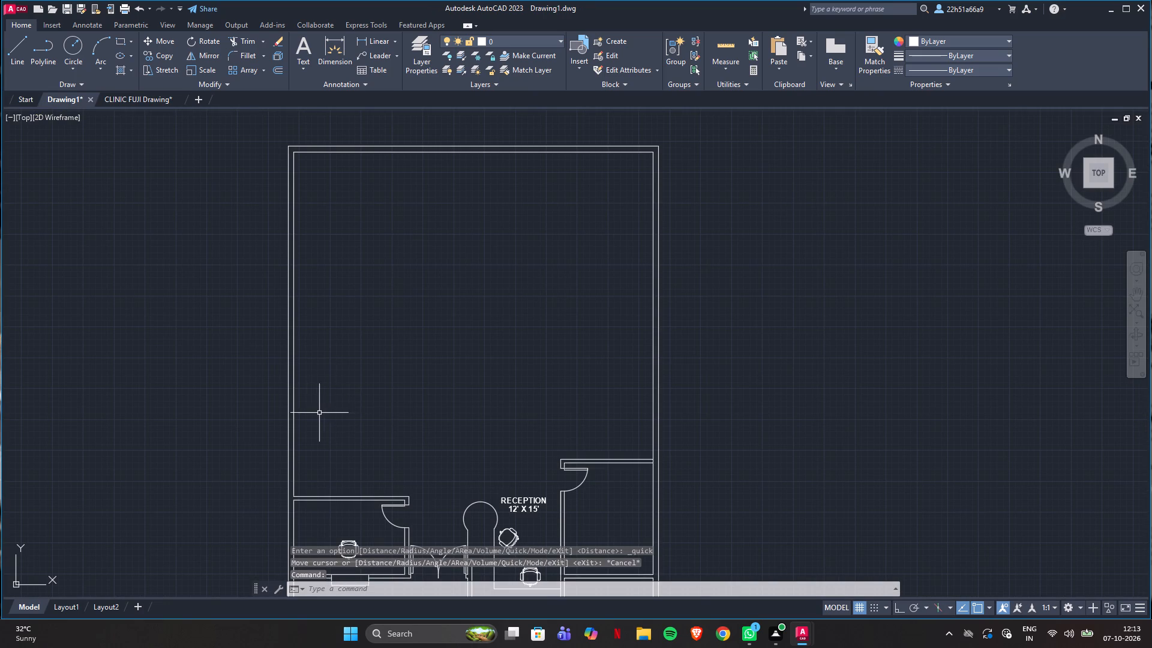
Draw Toilet 1's inner wall lines in Drawing1, starting 6' above the pharmacy wall, running about 10' across and back down to that wall.
{"action": "scroll", "coordinate": [202, 458], "scroll_direction": "up", "scroll_amount": 2}
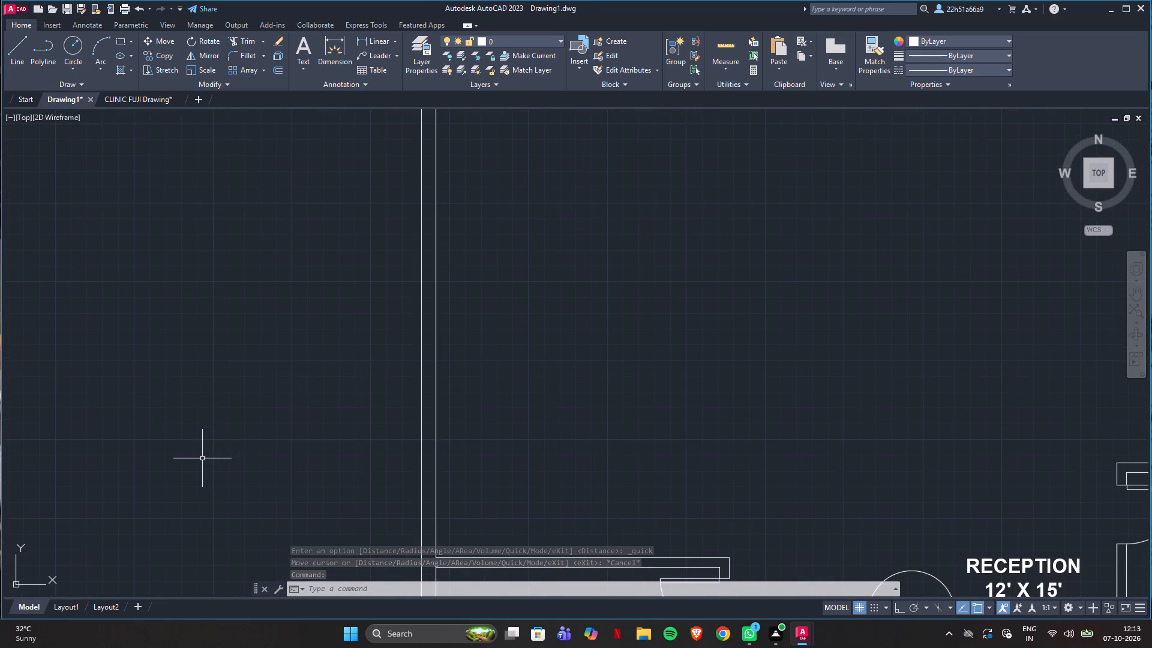
{"action": "scroll", "coordinate": [193, 393], "scroll_direction": "down", "scroll_amount": 2}
{"action": "left_click", "coordinate": [11, 52]}
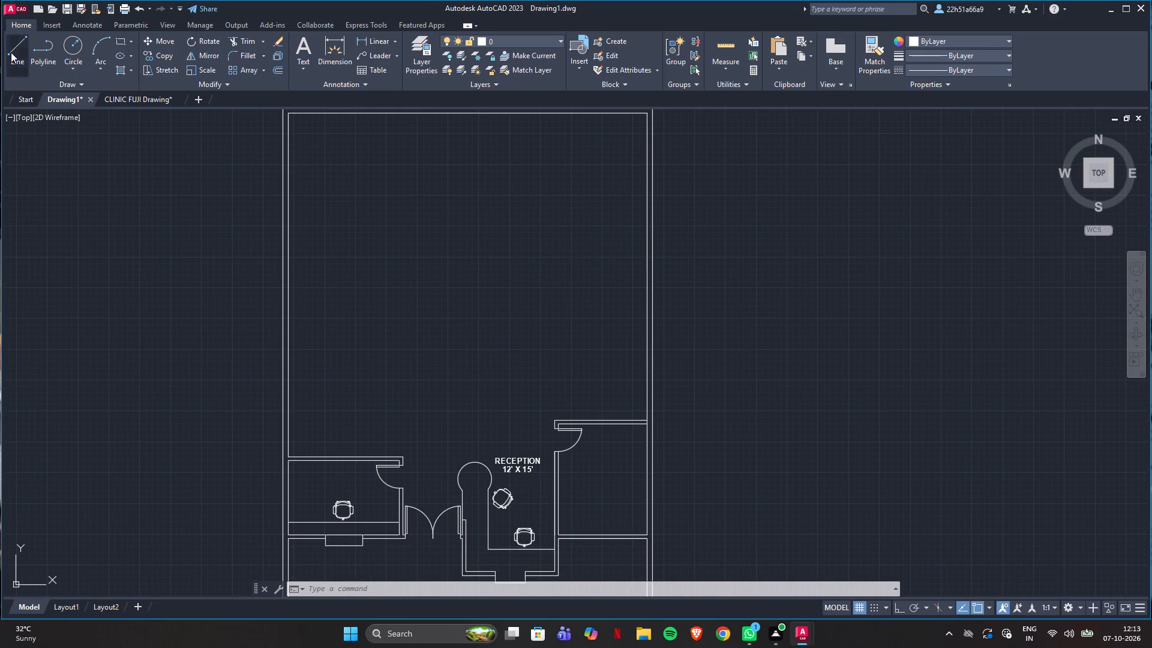
{"action": "type", "text": "tr"}
{"action": "key", "text": "a"}
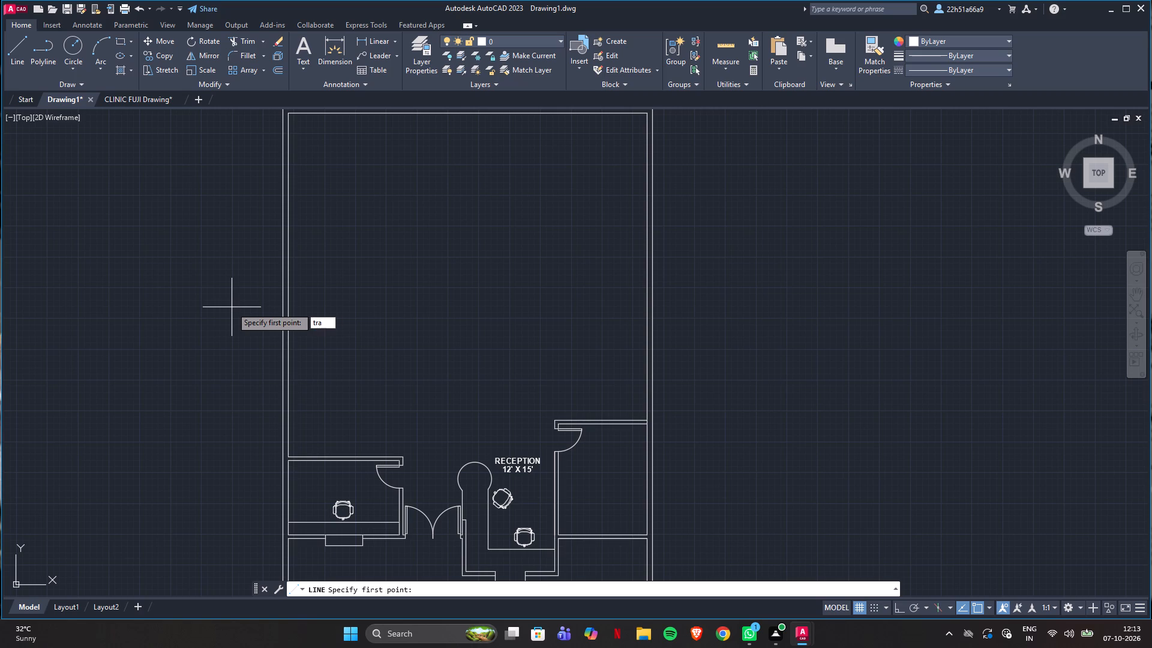
{"action": "key", "text": "Return"}
{"action": "scroll", "coordinate": [281, 500], "scroll_direction": "up", "scroll_amount": 2}
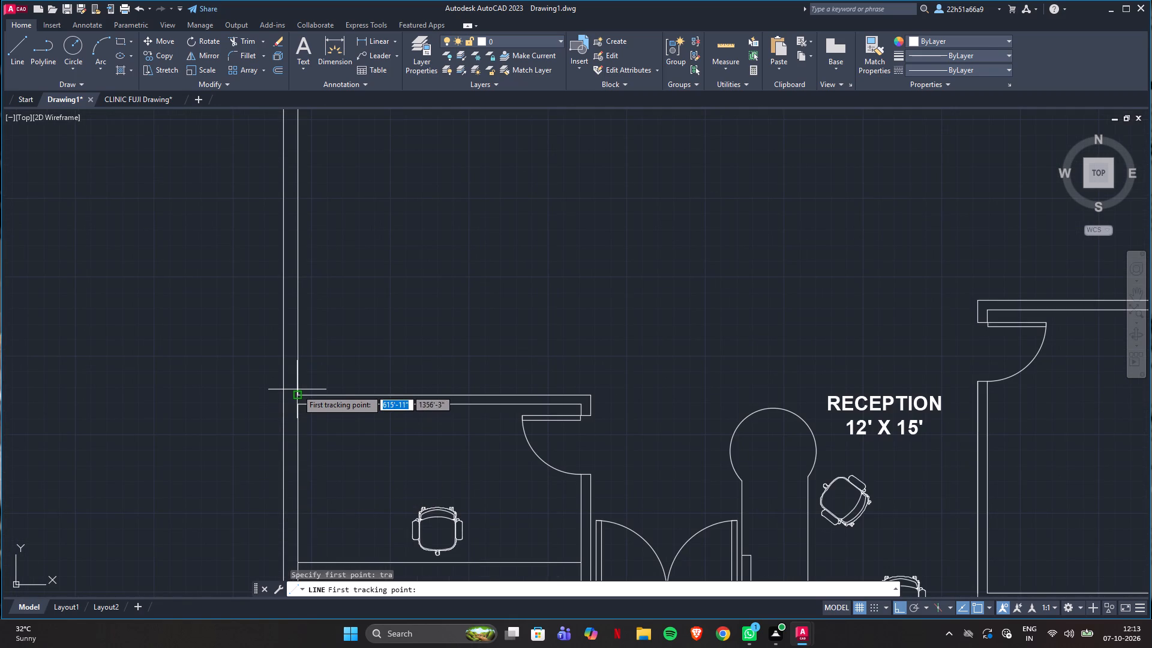
{"action": "left_click", "coordinate": [298, 392]}
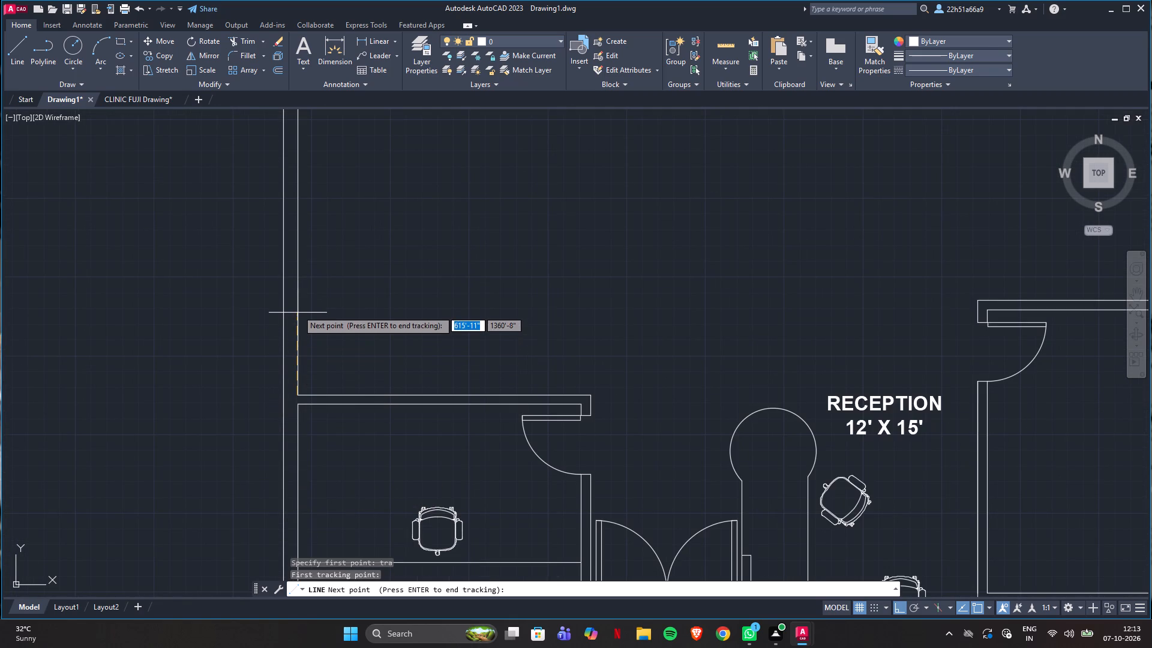
{"action": "key", "text": "6"}
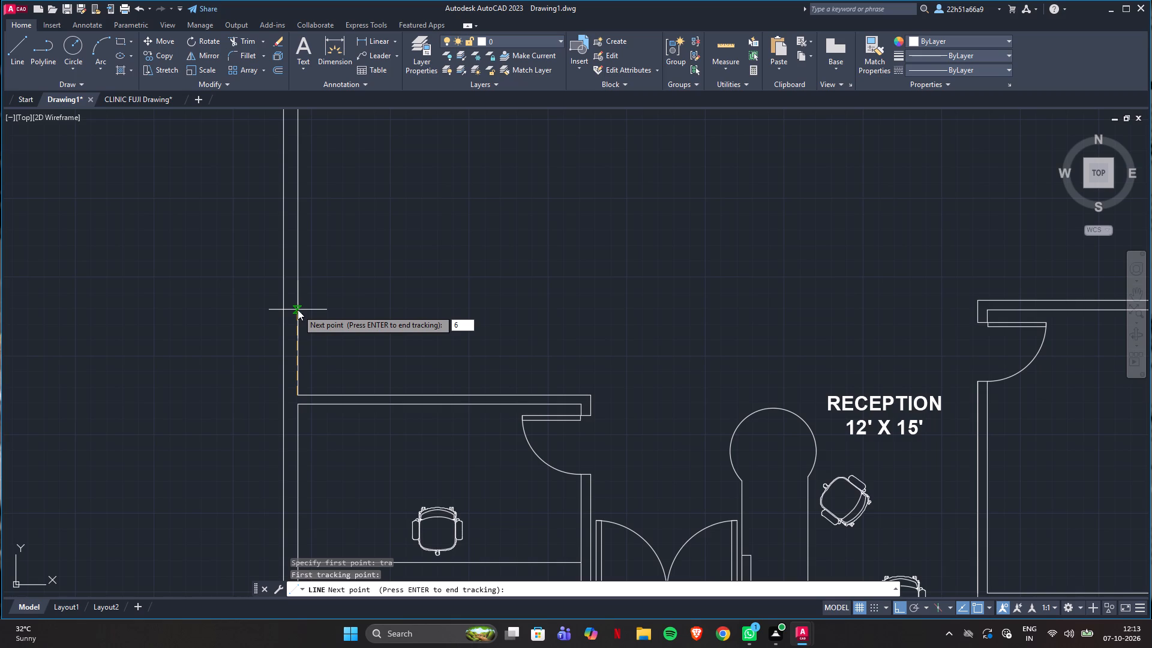
{"action": "key", "text": "apostrophe"}
{"action": "key", "text": "Return"}
{"action": "key", "text": "Return"}
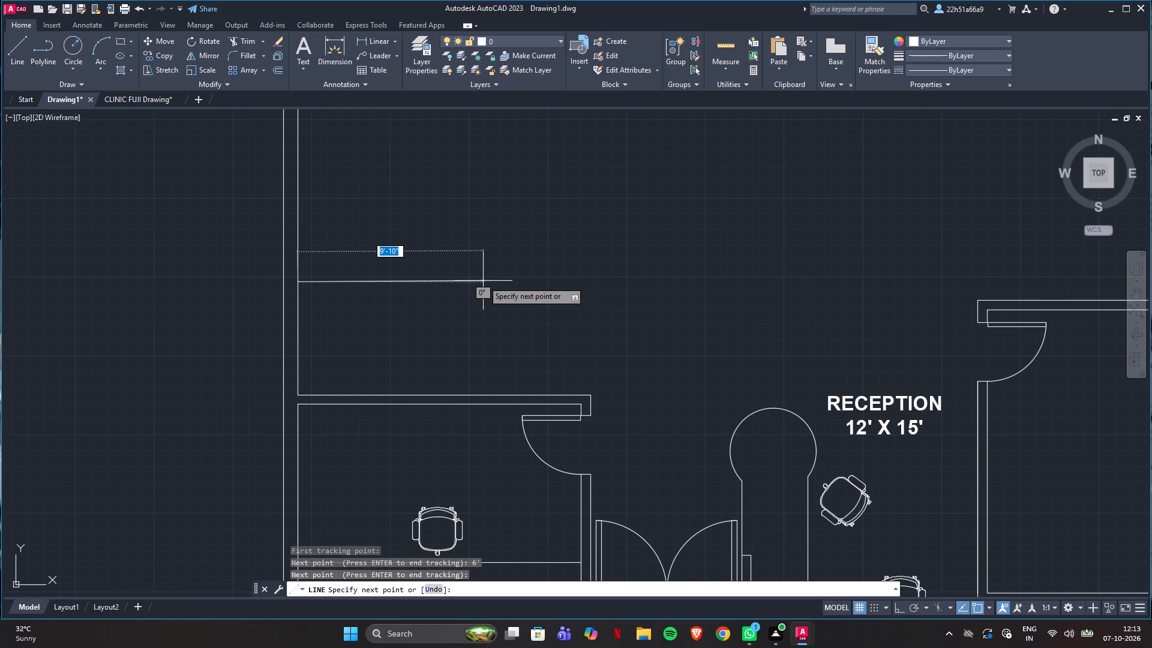
{"action": "key", "text": "1"}
{"action": "type", "text": "0'"}
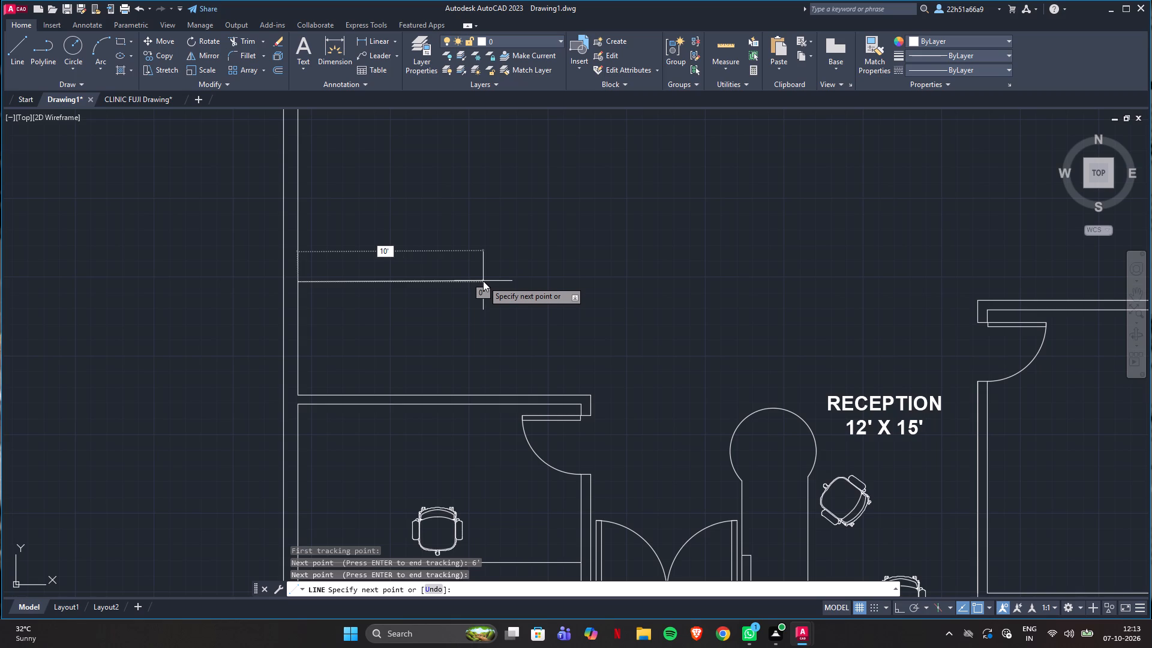
{"action": "key", "text": "ctrl+F8"}
{"action": "key", "text": "ctrl+F8"}
{"action": "key", "text": "ctrl+F8"}
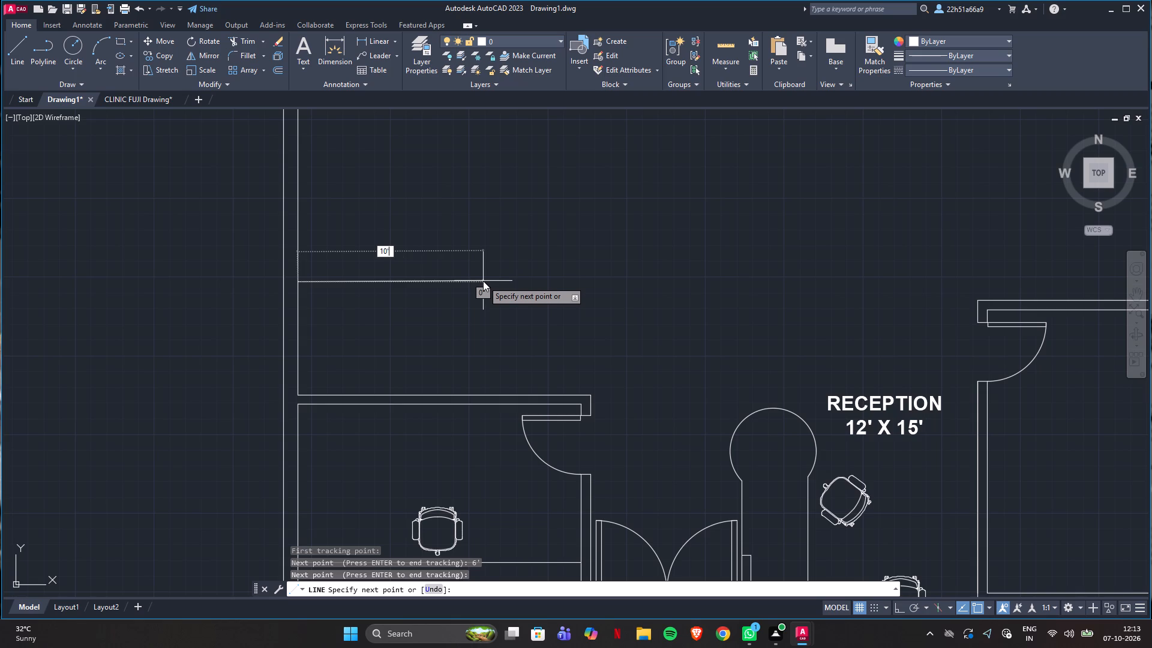
{"action": "left_click", "coordinate": [483, 281]}
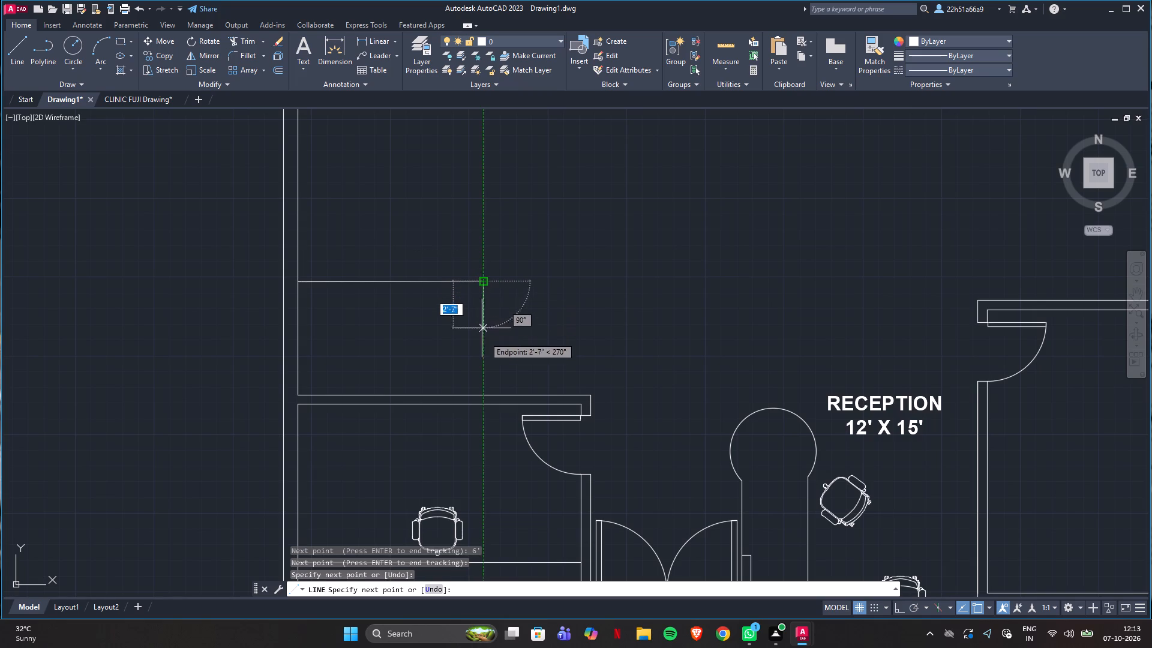
{"action": "left_click", "coordinate": [482, 392]}
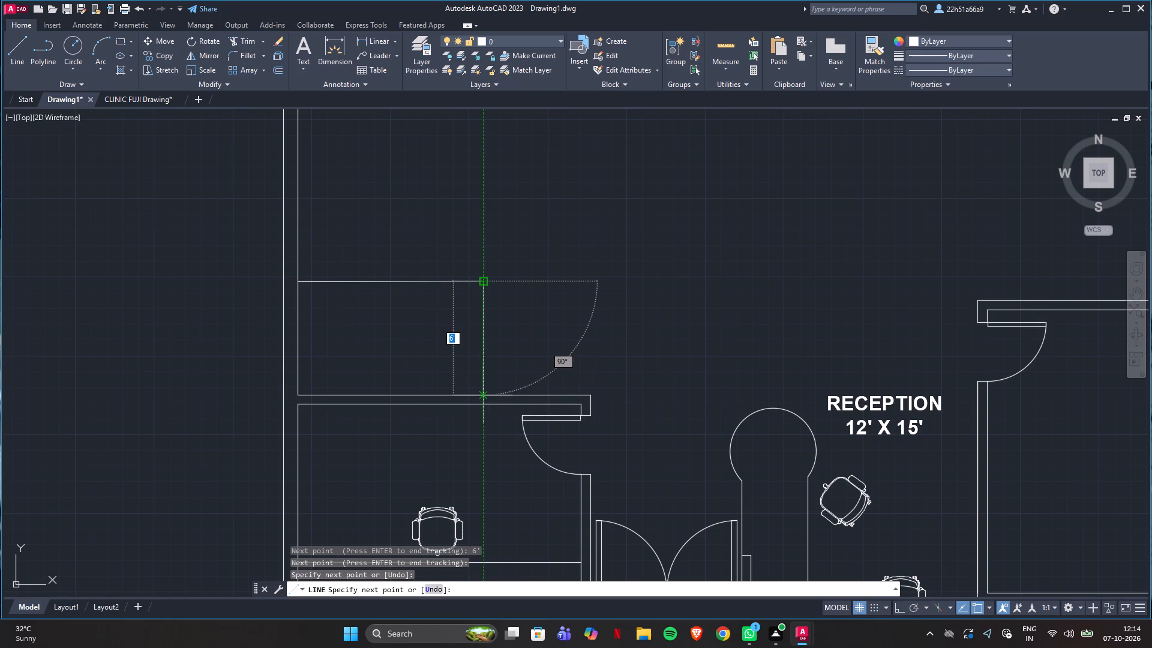
{"action": "key", "text": "Escape"}
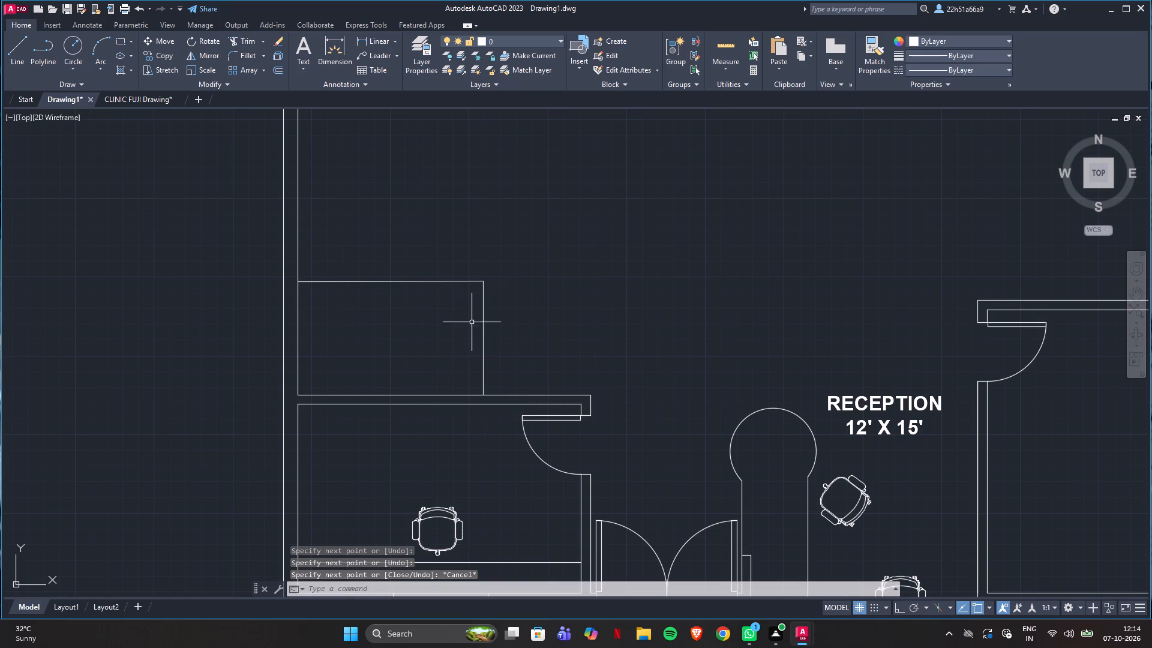
Offset Toilet 1's passage-side and upper wall lines outward by 6" to form the wall thickness.
{"action": "type", "text": "of"}
{"action": "key", "text": "Return"}
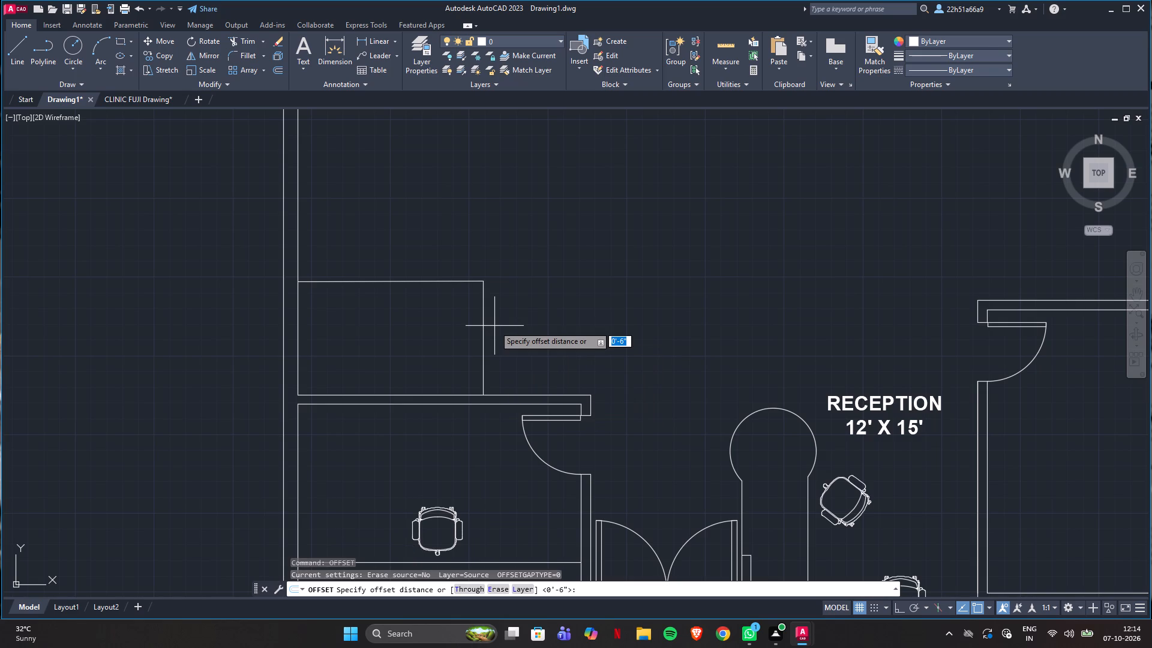
{"action": "key", "text": "Return"}
{"action": "left_click", "coordinate": [483, 330]}
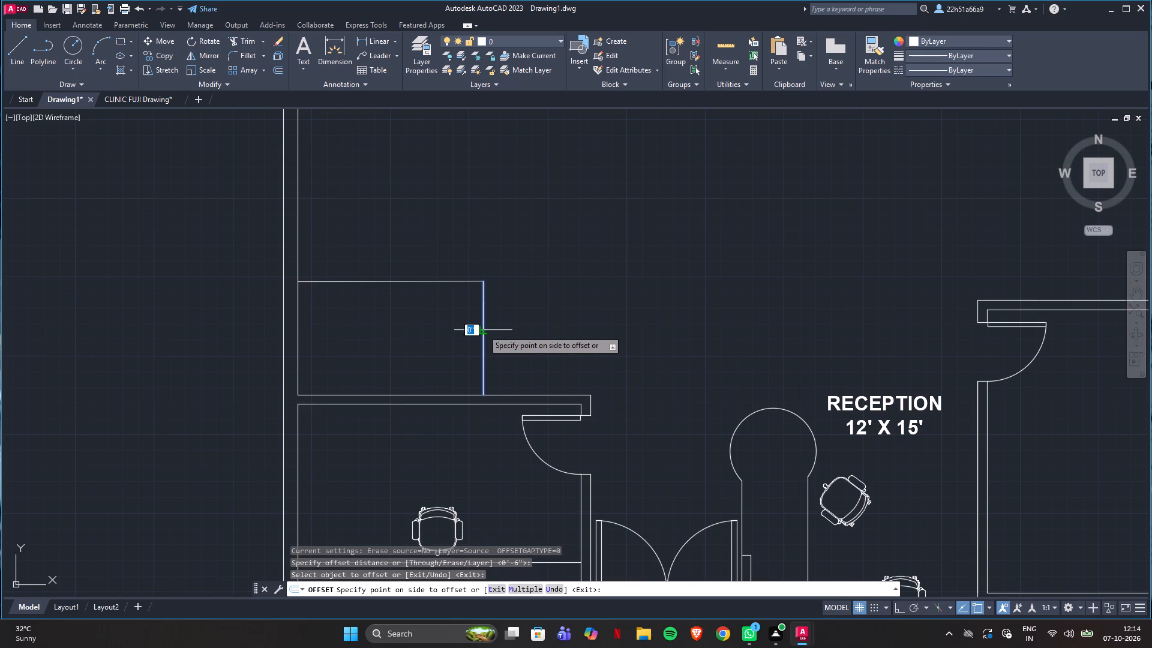
{"action": "left_click", "coordinate": [499, 327]}
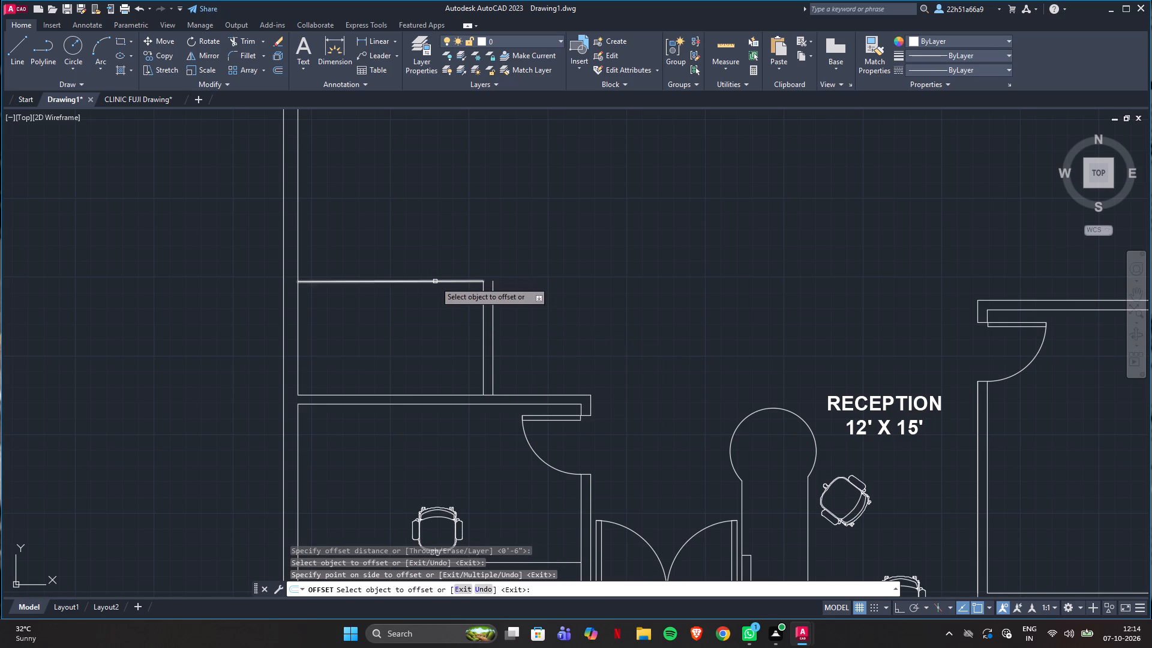
{"action": "left_click", "coordinate": [435, 281]}
{"action": "left_click", "coordinate": [435, 271]}
{"action": "key", "text": "Escape"}
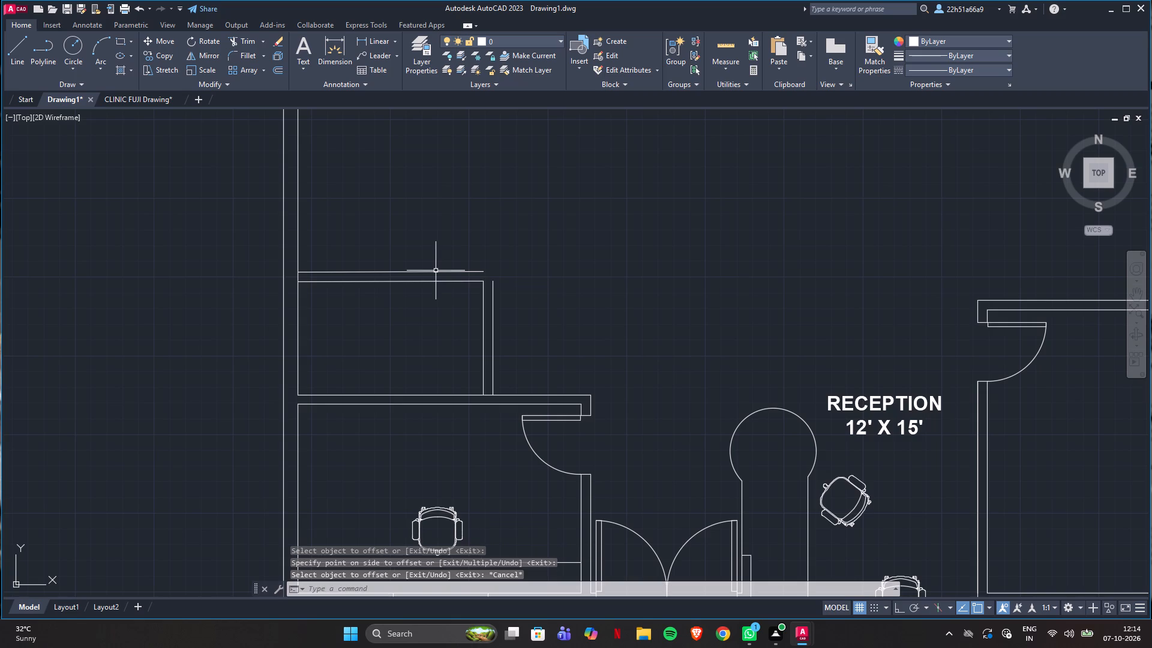
Stretch Toilet 1's outer upper and passage-side wall lines until their ends meet at the outer corner.
{"action": "scroll", "coordinate": [469, 274], "scroll_direction": "up", "scroll_amount": 4}
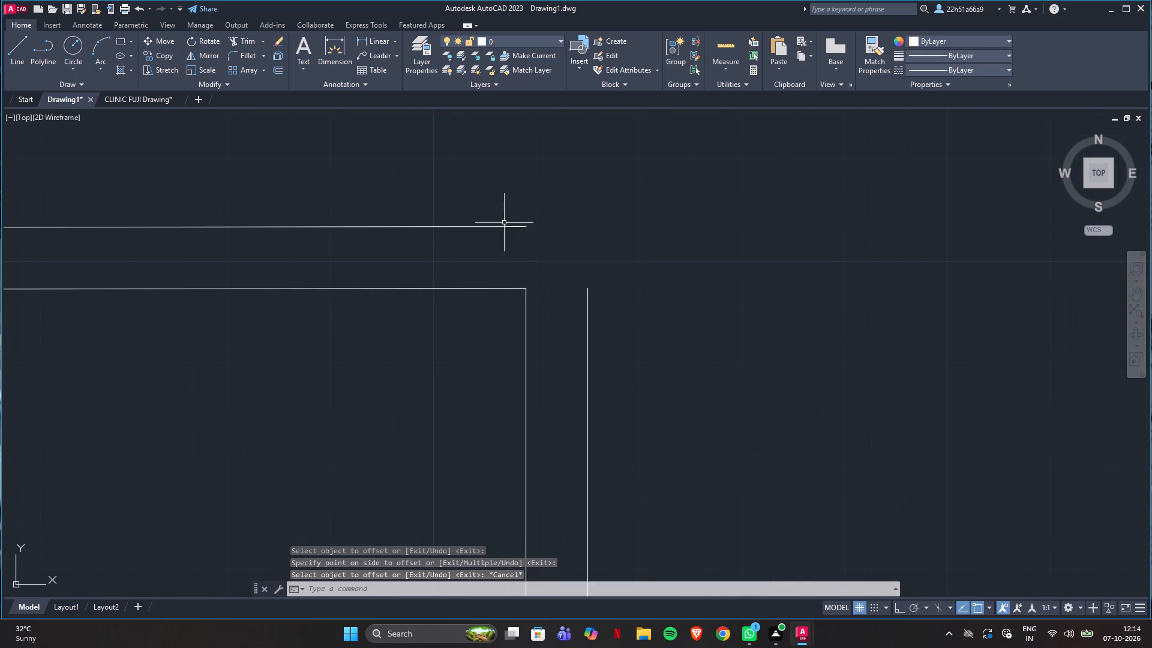
{"action": "left_click", "coordinate": [522, 227]}
{"action": "left_click", "coordinate": [524, 227]}
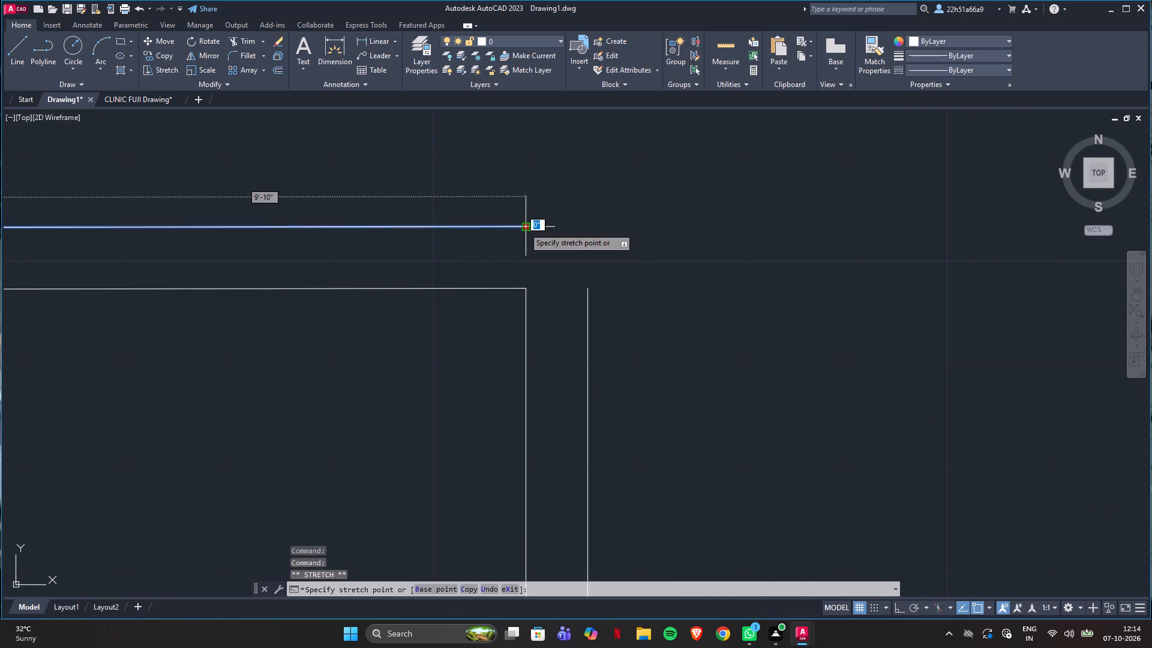
{"action": "left_click", "coordinate": [585, 226]}
{"action": "left_click", "coordinate": [587, 297]}
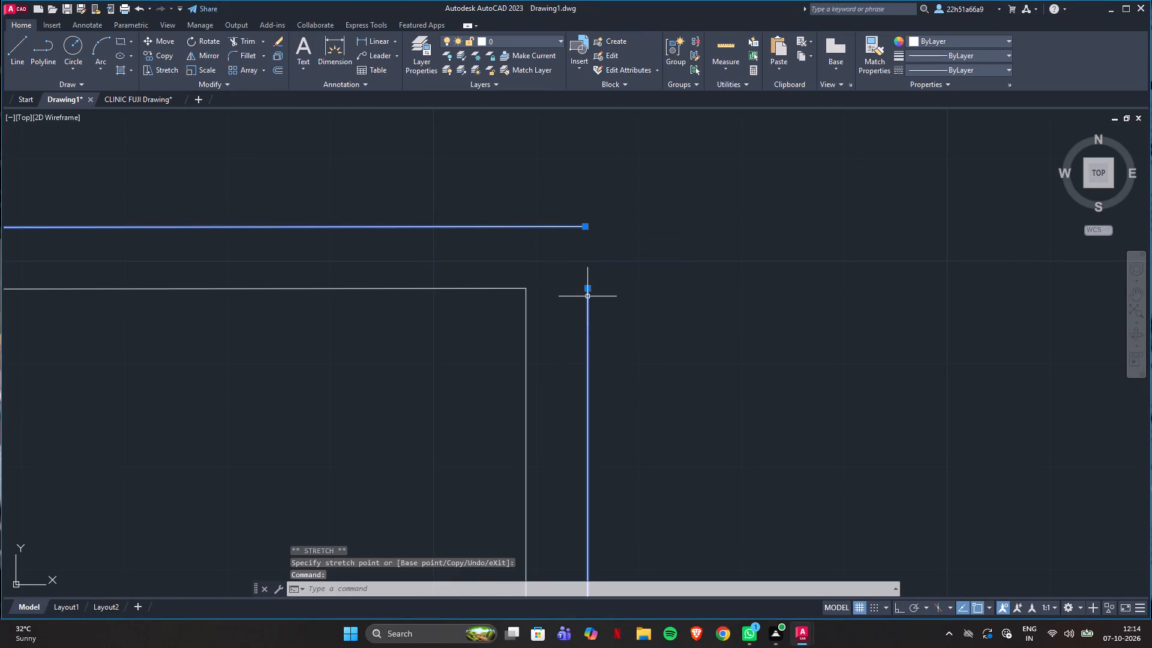
{"action": "left_click", "coordinate": [590, 289]}
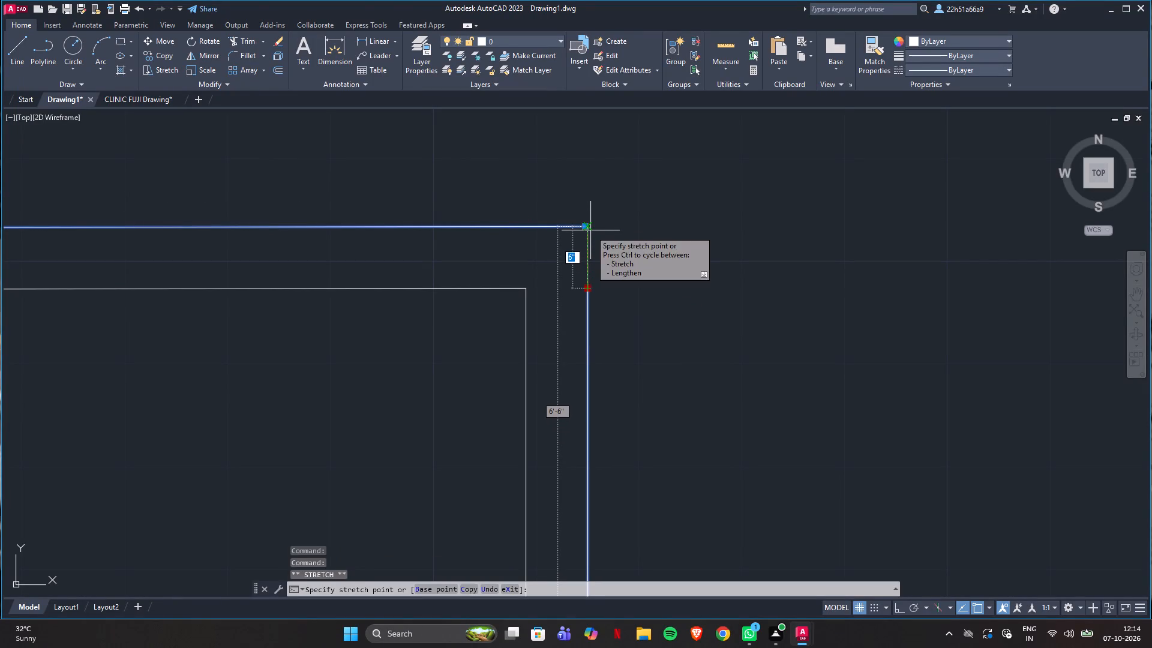
{"action": "left_click", "coordinate": [590, 230]}
{"action": "key", "text": "Escape"}
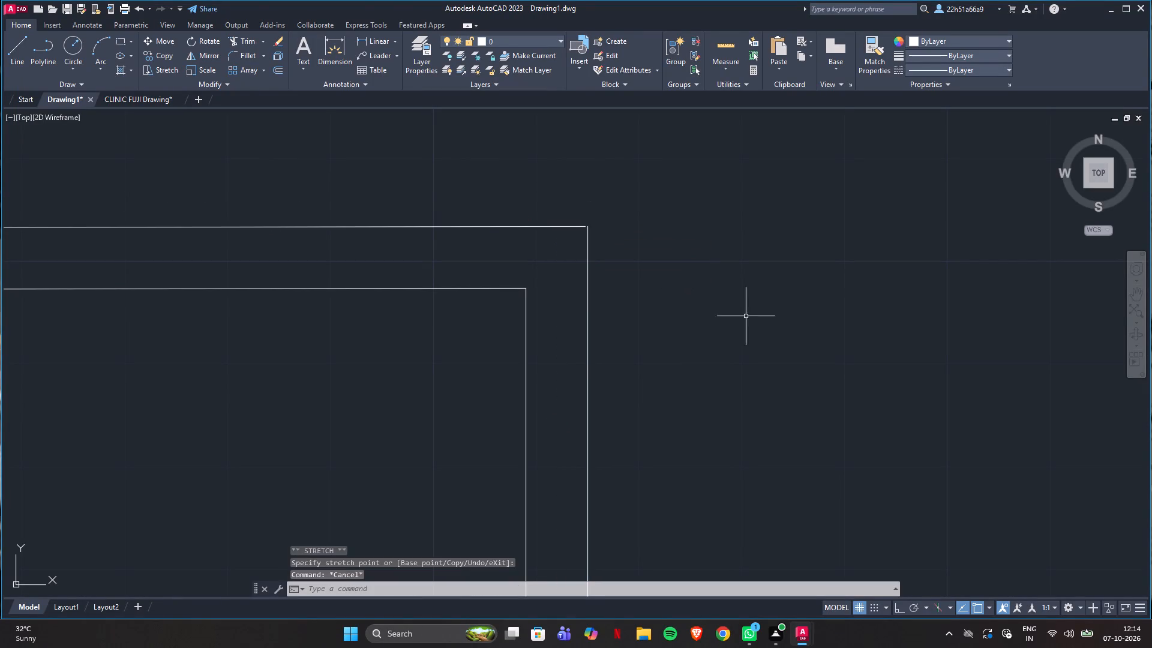
{"action": "scroll", "coordinate": [605, 232], "scroll_direction": "up", "scroll_amount": 2}
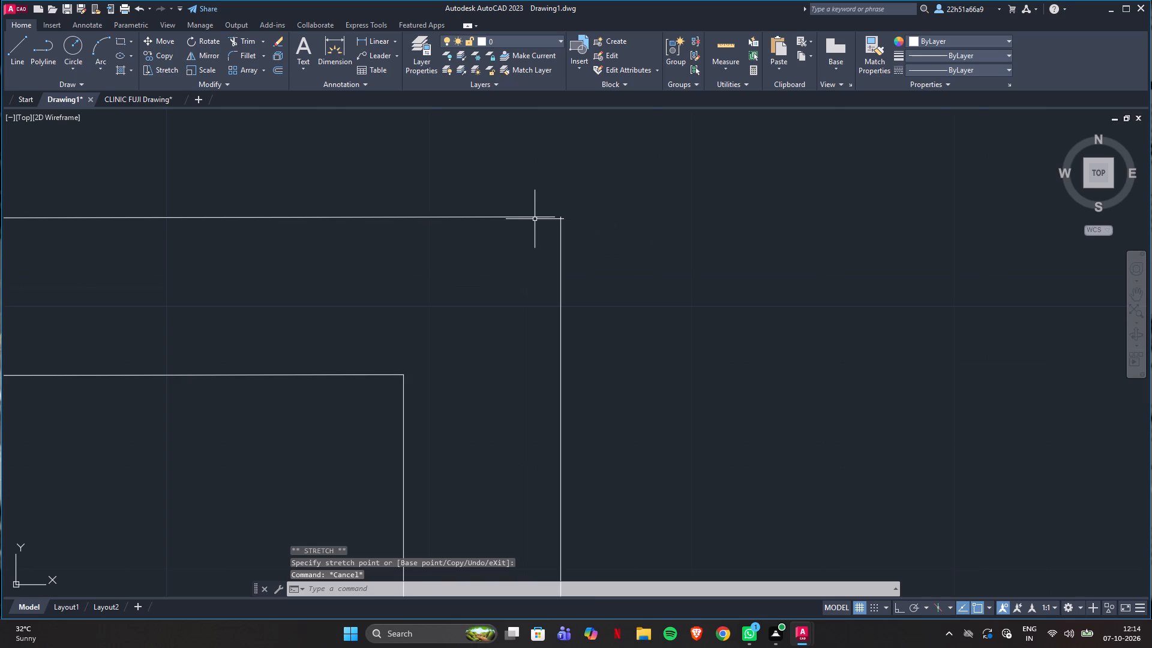
{"action": "scroll", "coordinate": [538, 219], "scroll_direction": "up", "scroll_amount": 3}
{"action": "left_click", "coordinate": [561, 209]}
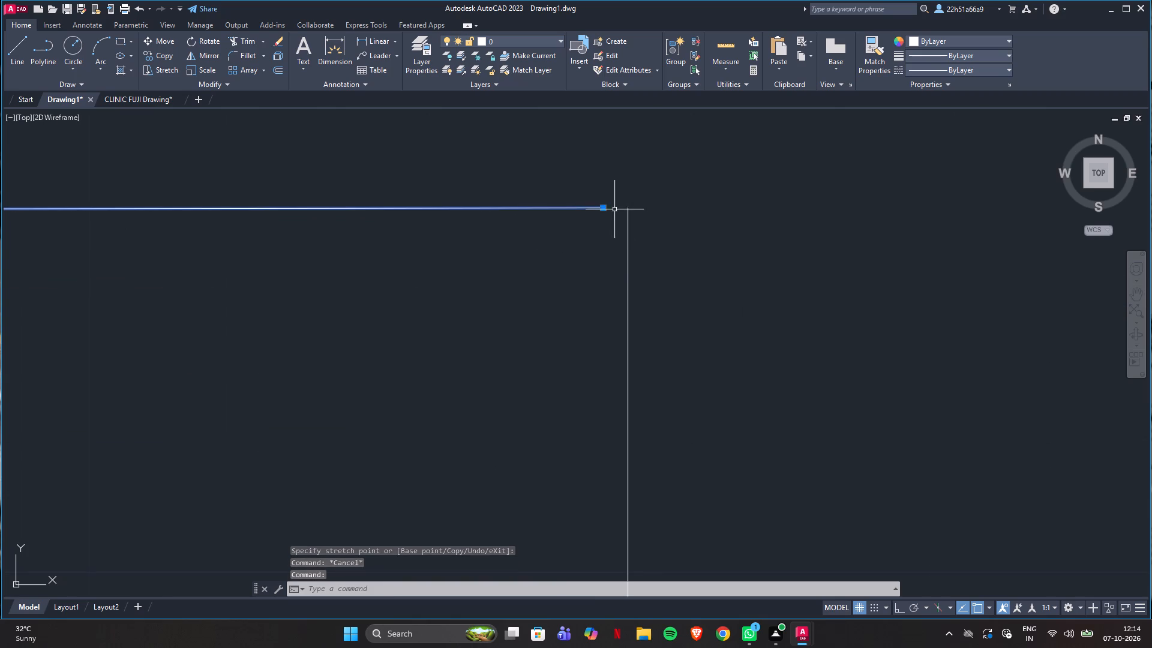
{"action": "left_click", "coordinate": [604, 208]}
{"action": "left_click", "coordinate": [631, 209]}
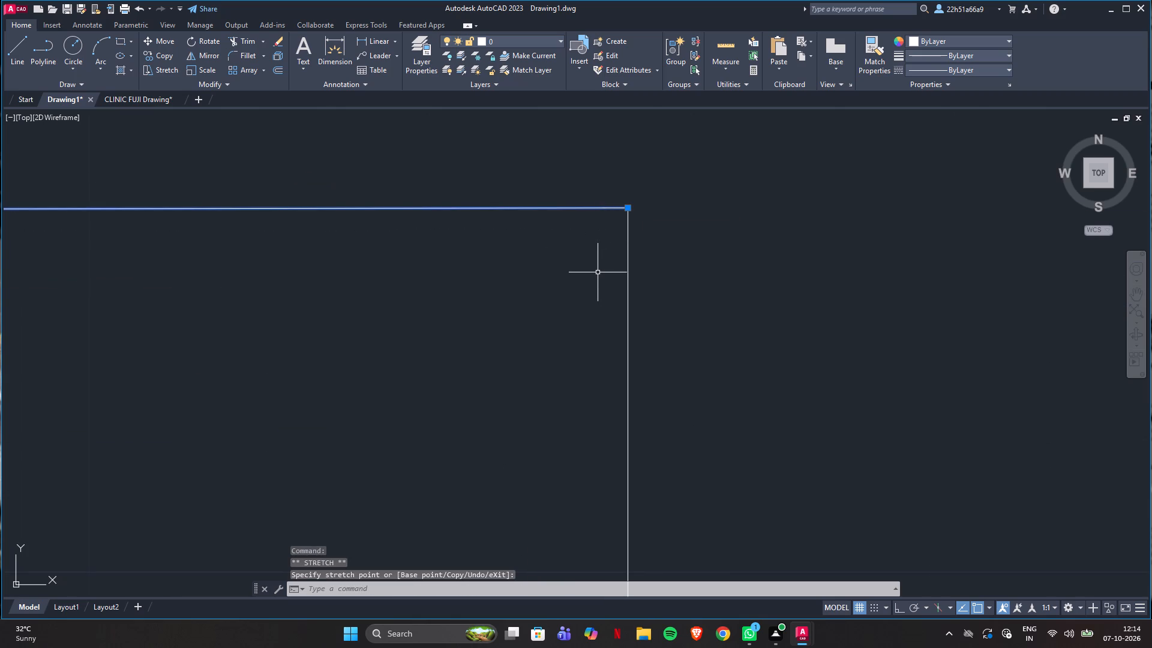
{"action": "key", "text": "Escape"}
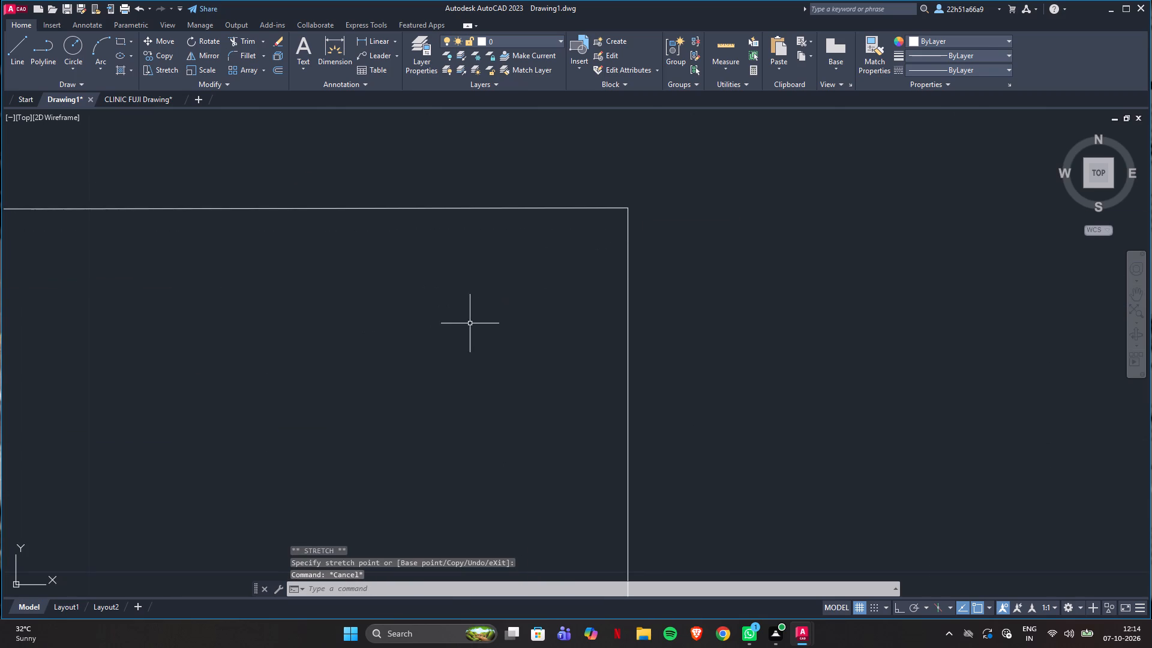
Trim the line segments crossing Toilet 1's wall junctions at the pharmacy wall and at the building's outer wall.
{"action": "scroll", "coordinate": [494, 322], "scroll_direction": "down", "scroll_amount": 4}
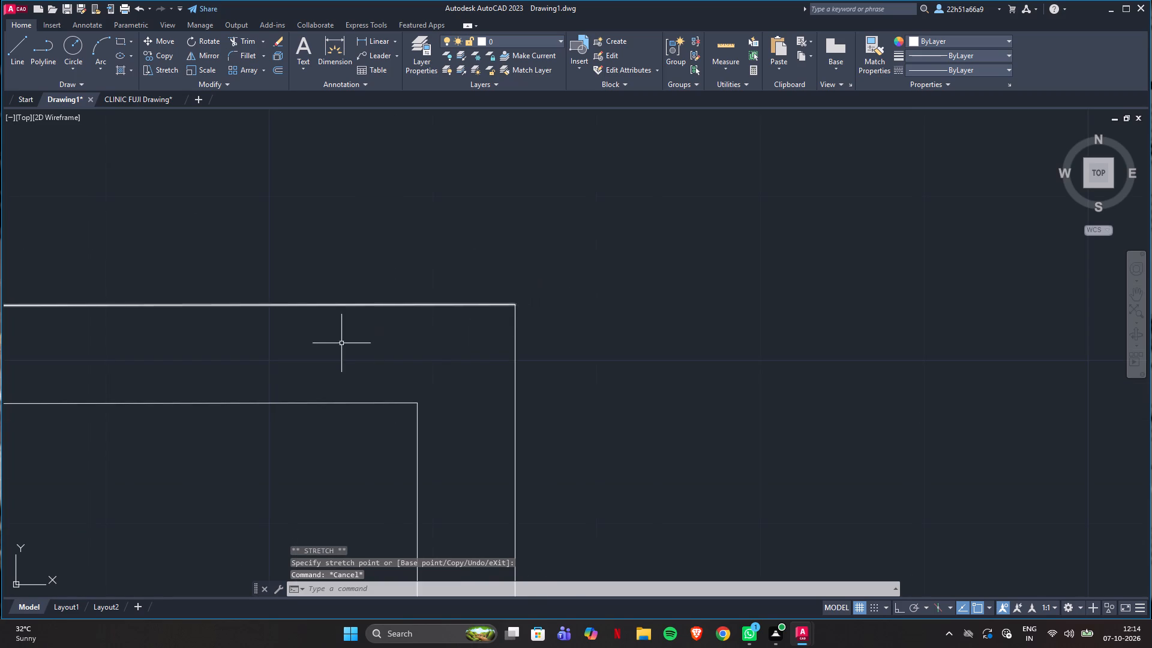
{"action": "scroll", "coordinate": [397, 325], "scroll_direction": "down", "scroll_amount": 2}
{"action": "scroll", "coordinate": [415, 406], "scroll_direction": "down", "scroll_amount": 3}
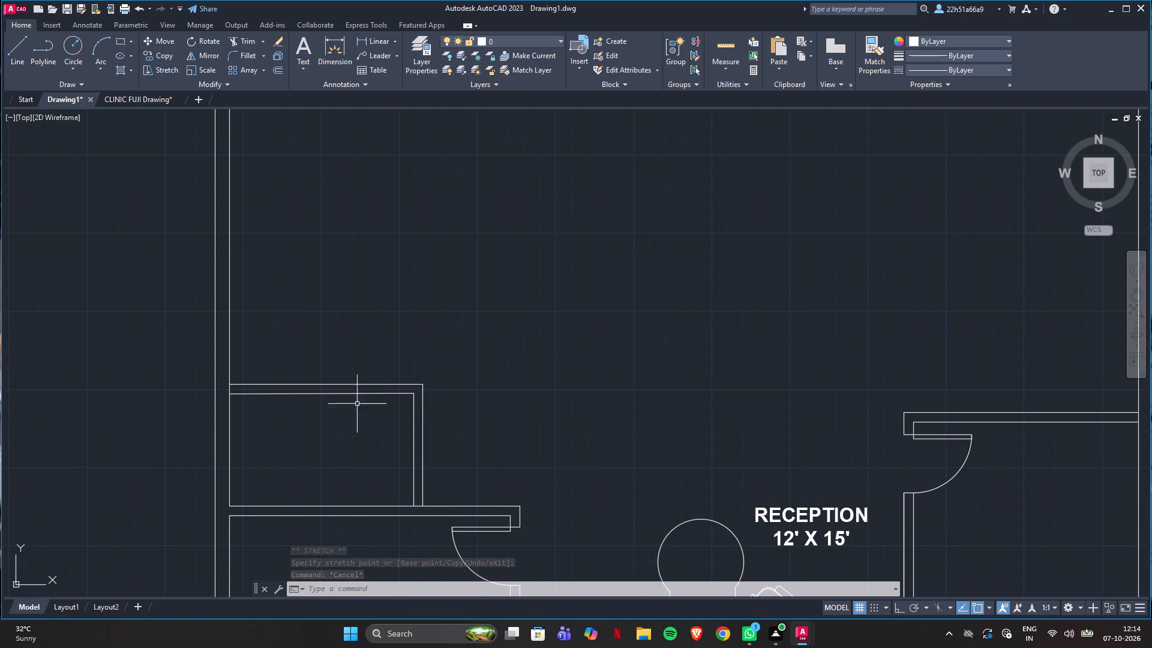
{"action": "scroll", "coordinate": [424, 495], "scroll_direction": "up", "scroll_amount": 2}
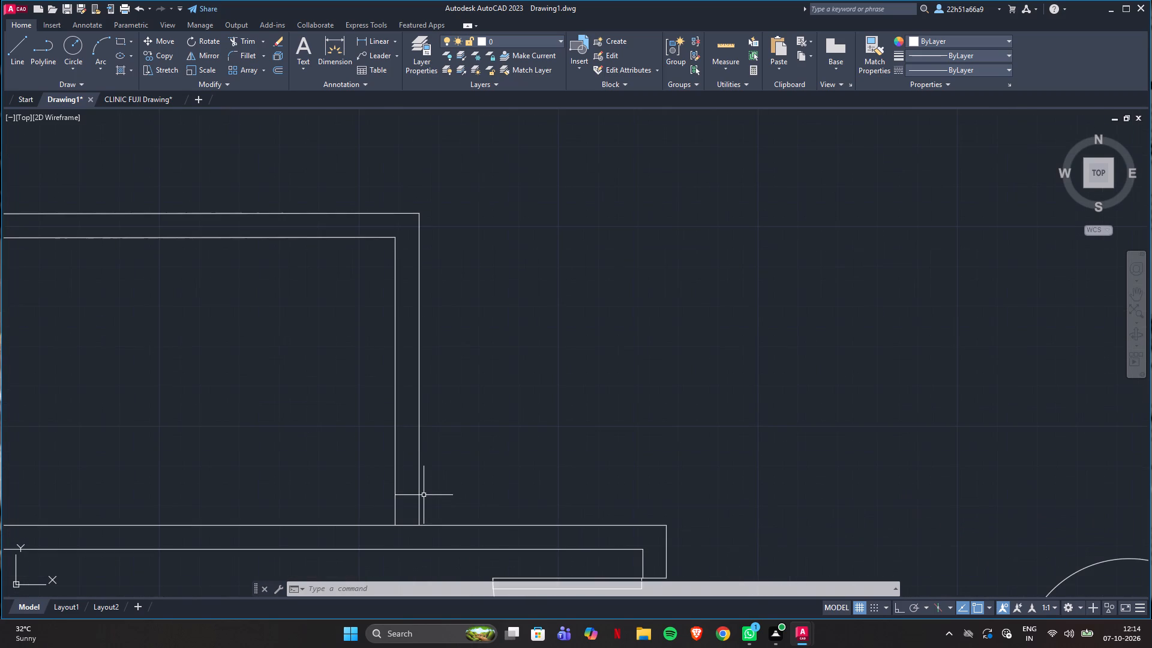
{"action": "scroll", "coordinate": [487, 391], "scroll_direction": "down", "scroll_amount": 2}
{"action": "scroll", "coordinate": [474, 446], "scroll_direction": "up", "scroll_amount": 2}
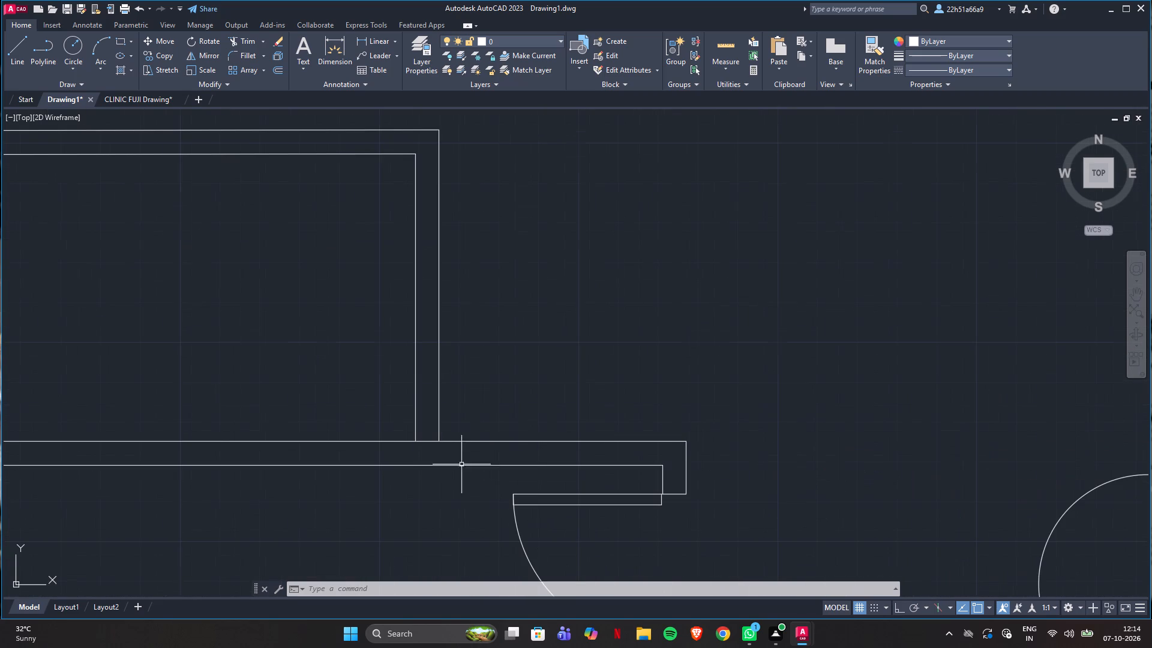
{"action": "type", "text": "tr"}
{"action": "key", "text": "Return"}
{"action": "scroll", "coordinate": [437, 448], "scroll_direction": "up", "scroll_amount": 2}
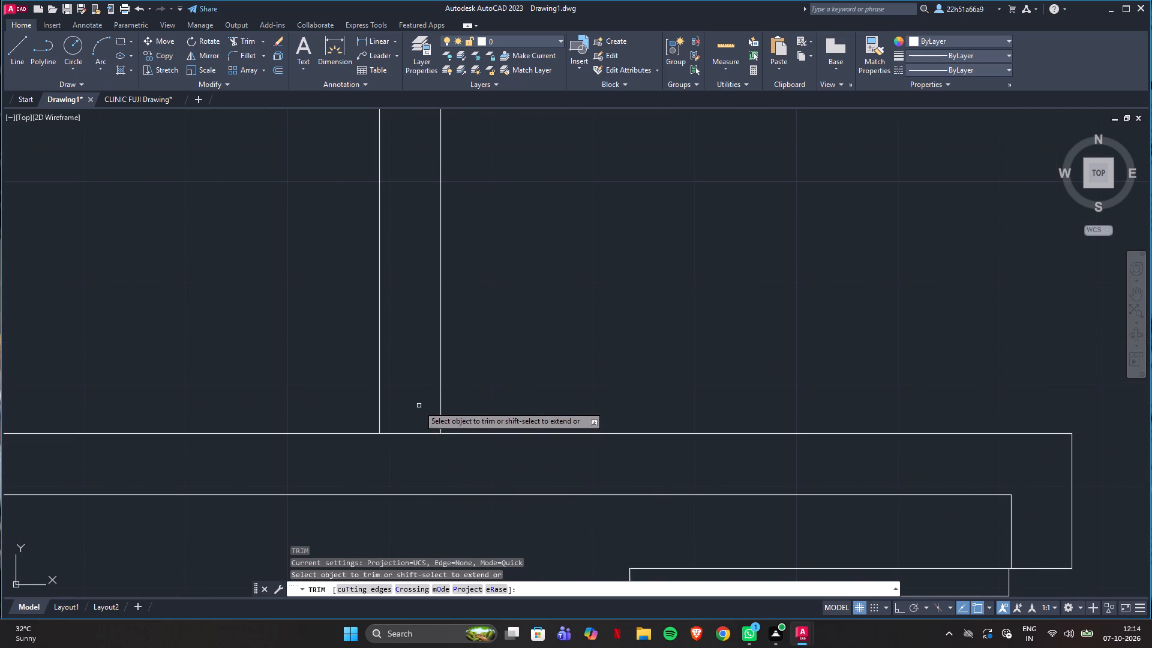
{"action": "left_click_drag", "start_coordinate": [419, 406], "coordinate": [407, 458]}
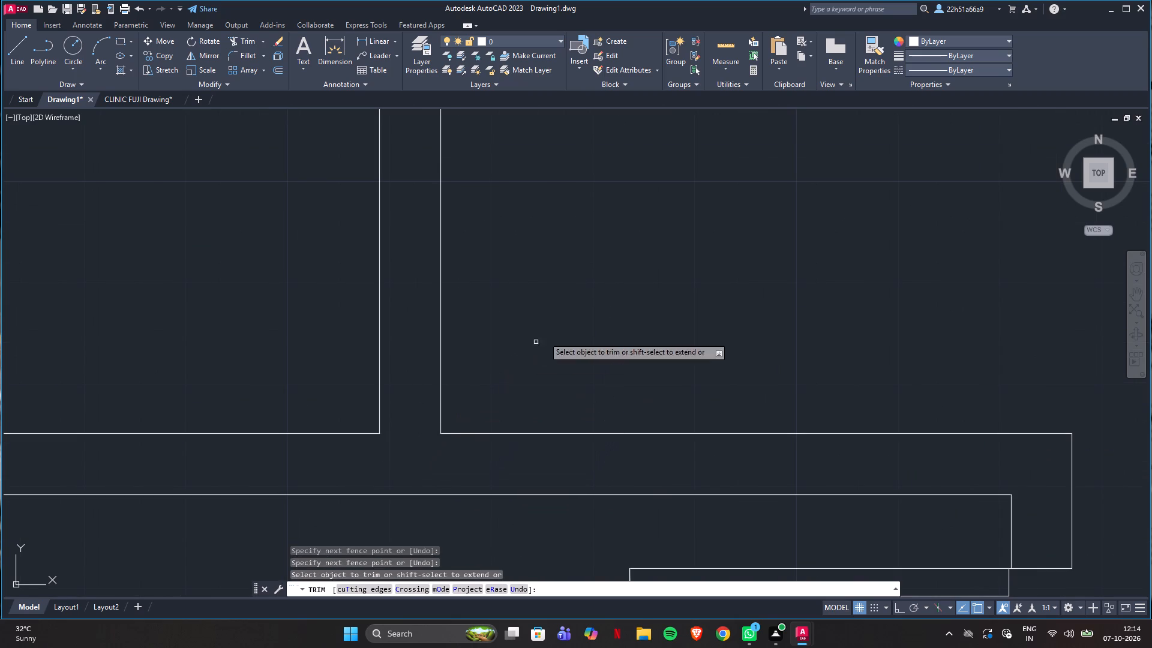
{"action": "scroll", "coordinate": [646, 322], "scroll_direction": "down", "scroll_amount": 4}
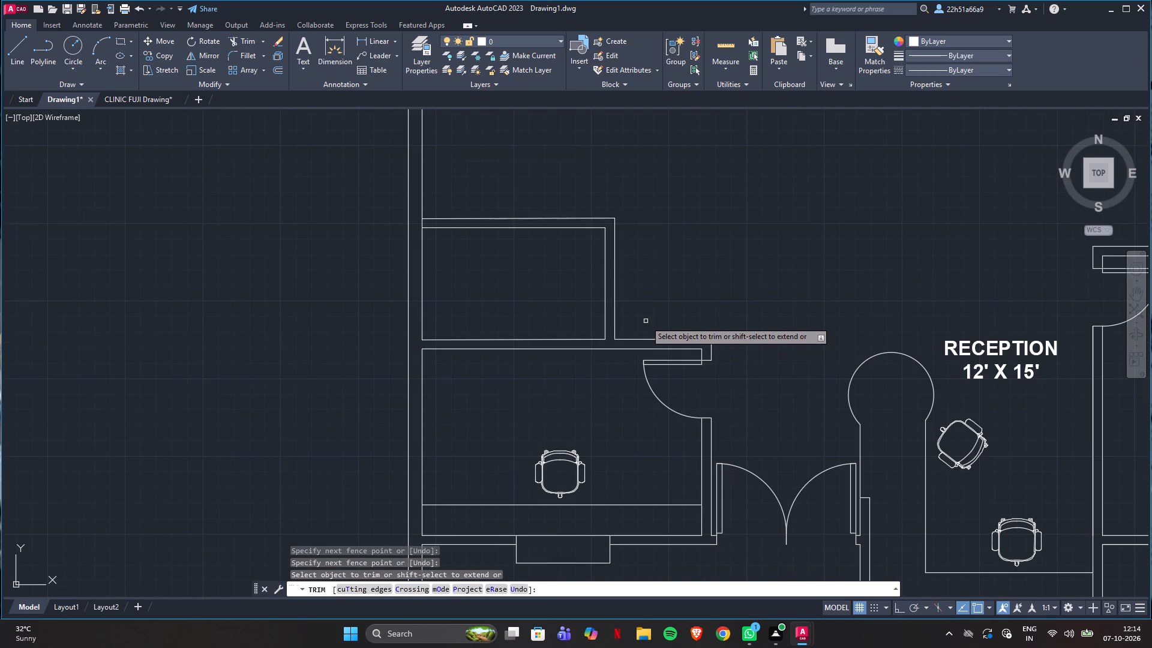
{"action": "scroll", "coordinate": [461, 209], "scroll_direction": "up", "scroll_amount": 3}
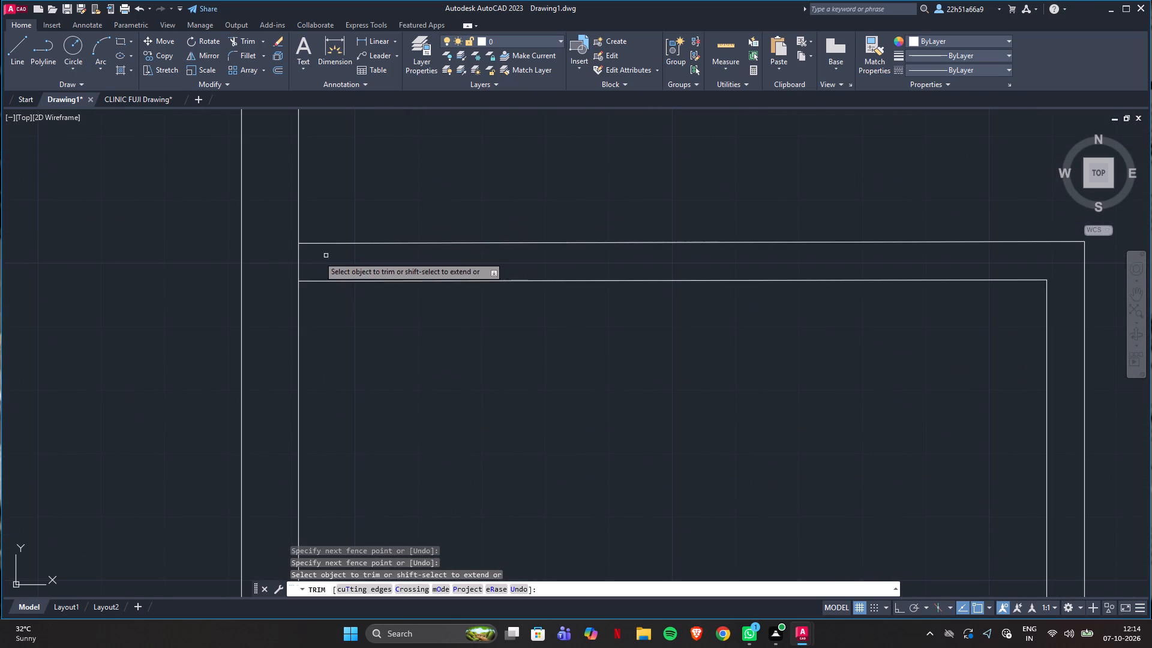
{"action": "left_click_drag", "start_coordinate": [310, 258], "coordinate": [277, 265]}
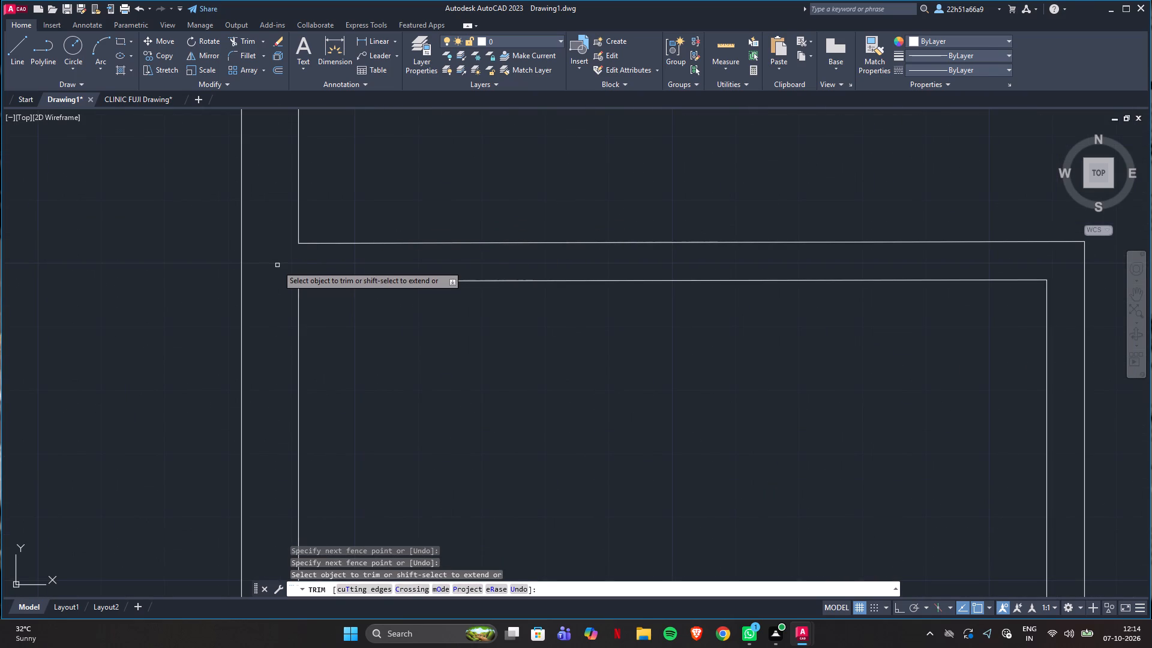
{"action": "key", "text": "Escape"}
Check the layout and size of the room above Toilet 1 in CLINIC FUJI Drawing, and return to Drawing1.
{"action": "scroll", "coordinate": [277, 265], "scroll_direction": "down", "scroll_amount": 5}
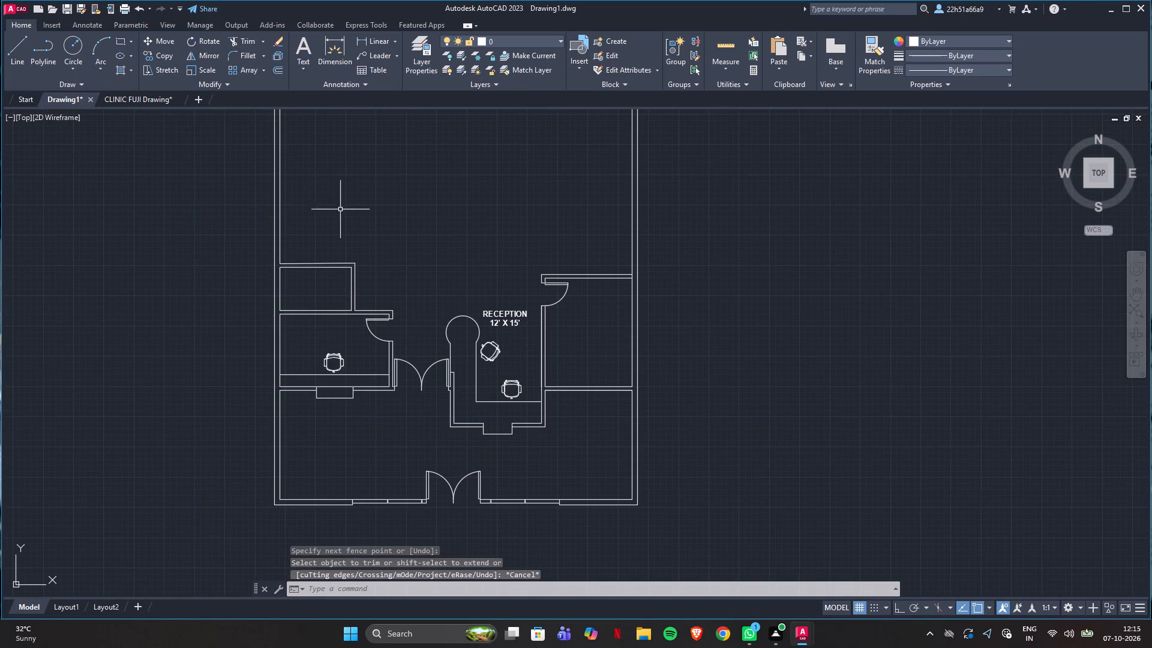
{"action": "left_click", "coordinate": [136, 104]}
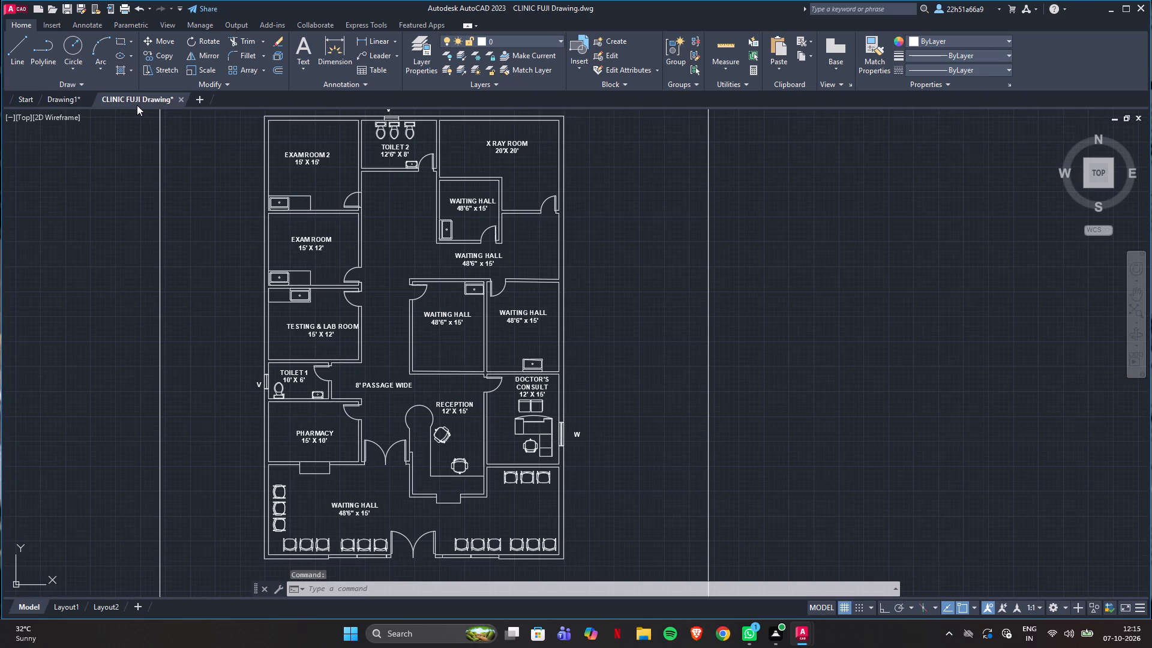
{"action": "left_click", "coordinate": [59, 101]}
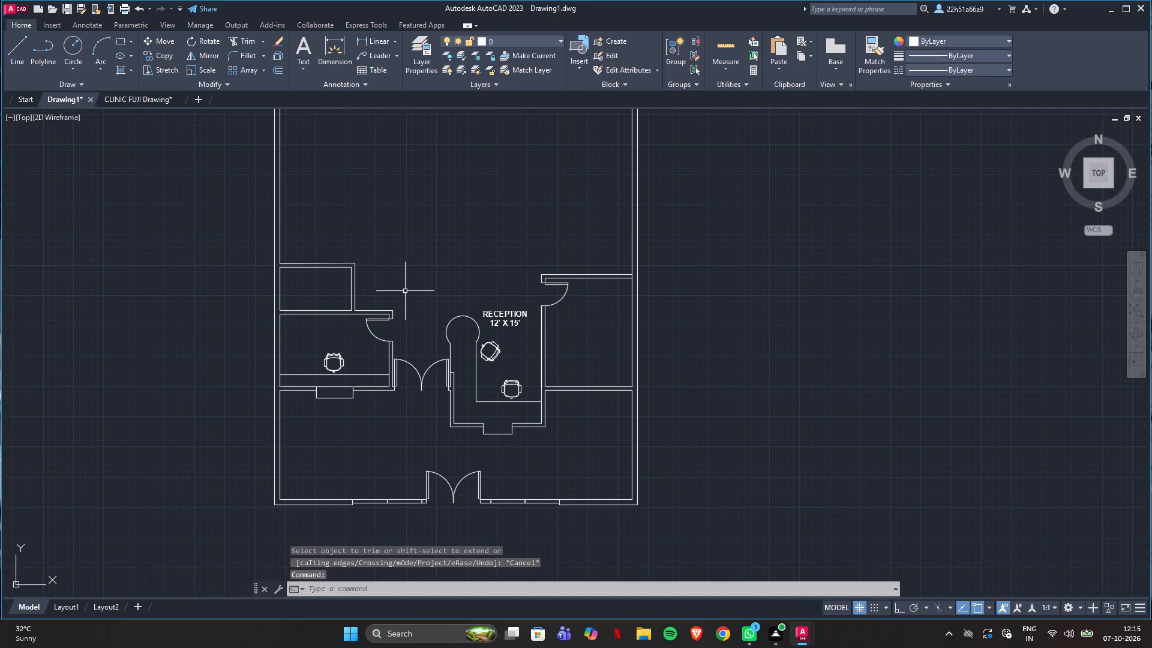
{"action": "left_click", "coordinate": [148, 99]}
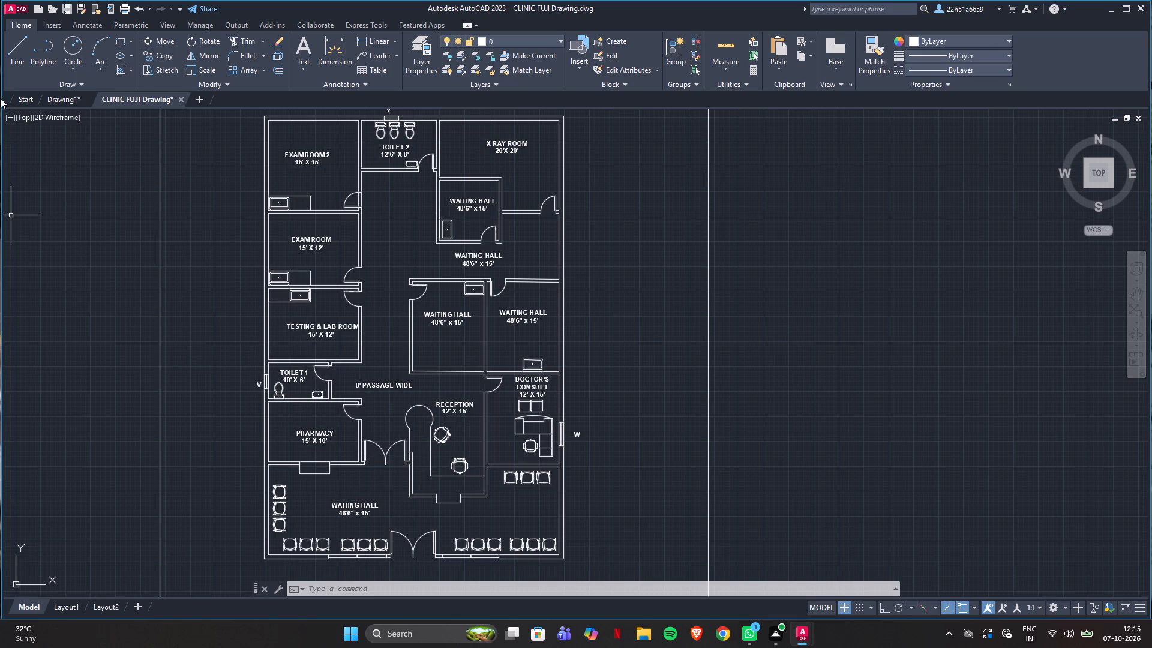
{"action": "left_click", "coordinate": [55, 100]}
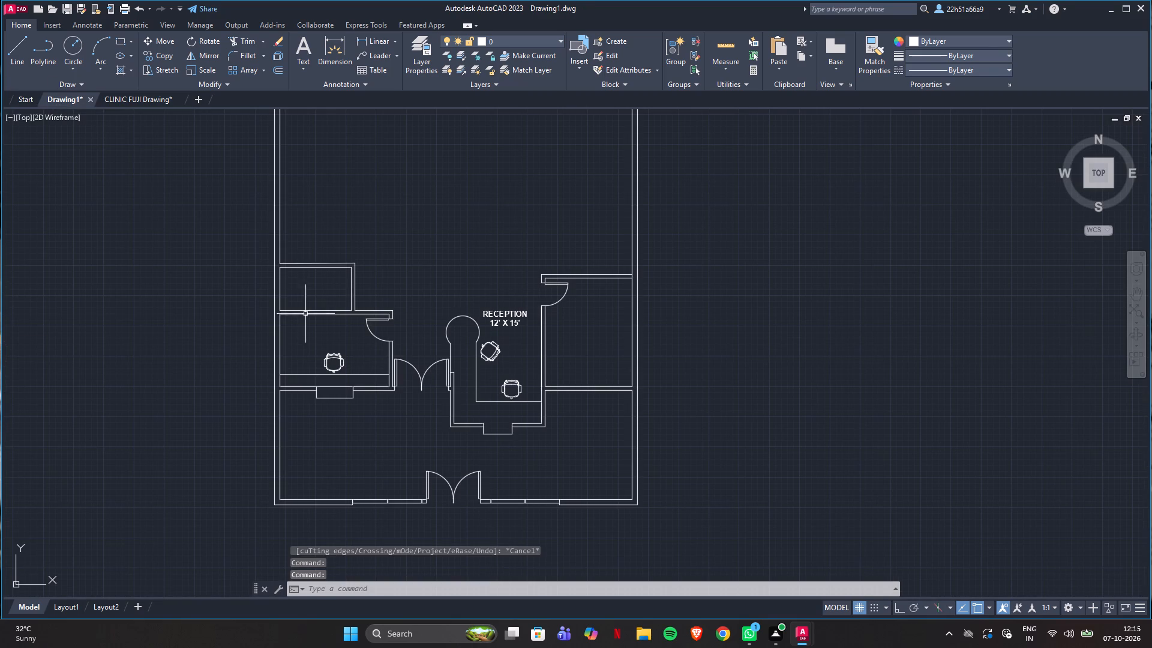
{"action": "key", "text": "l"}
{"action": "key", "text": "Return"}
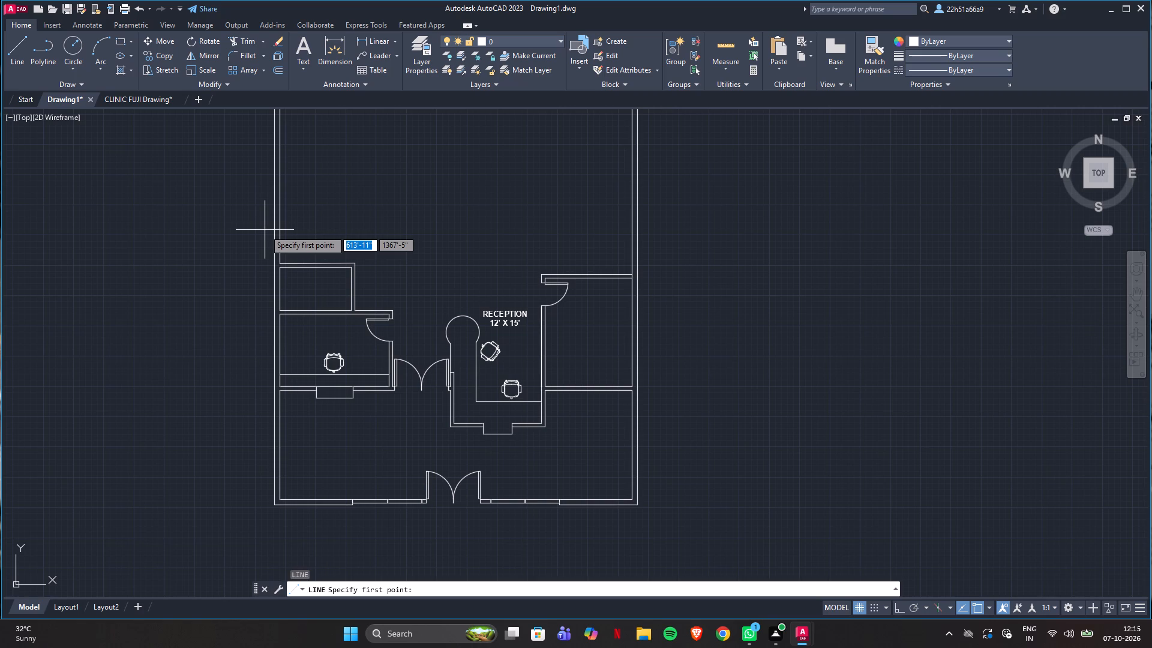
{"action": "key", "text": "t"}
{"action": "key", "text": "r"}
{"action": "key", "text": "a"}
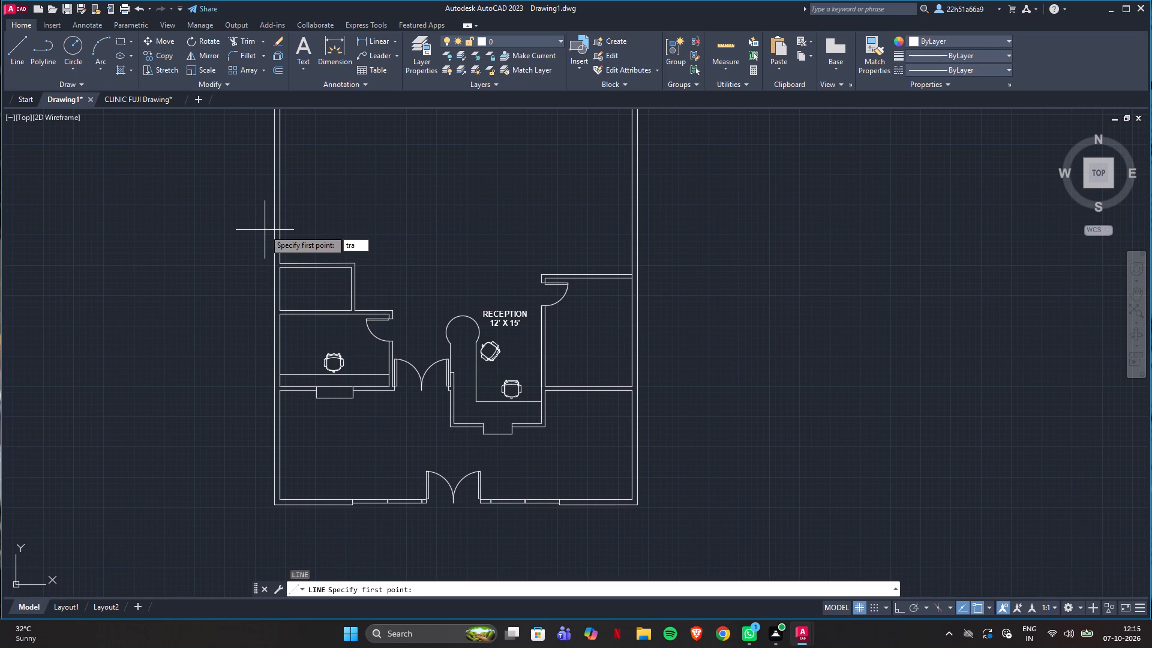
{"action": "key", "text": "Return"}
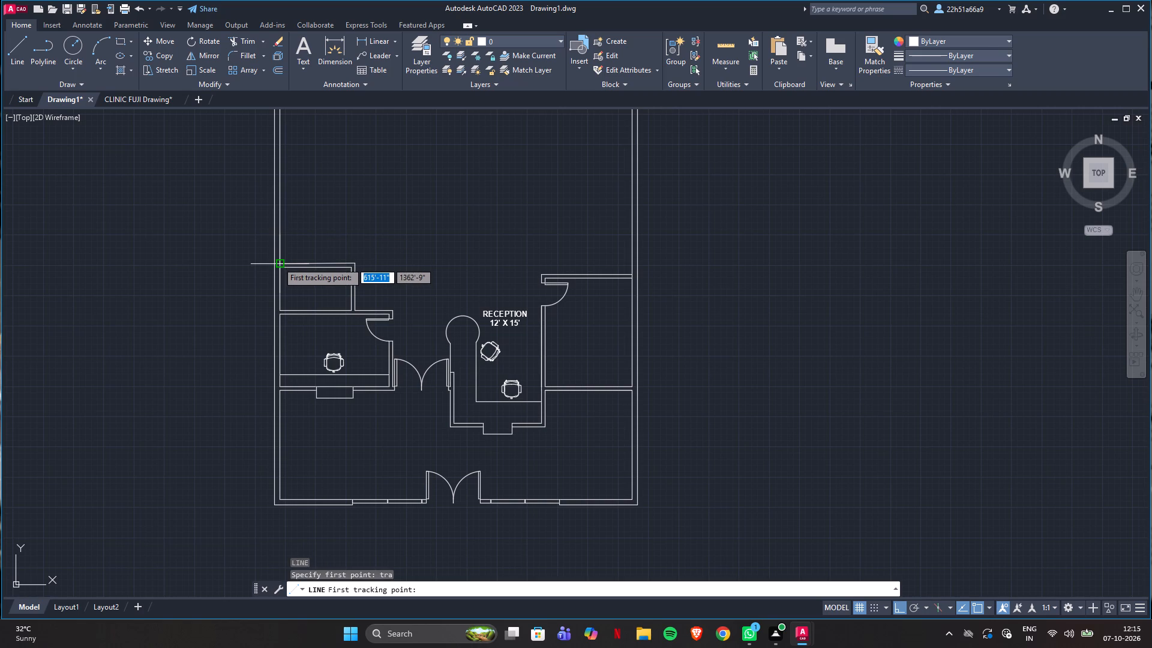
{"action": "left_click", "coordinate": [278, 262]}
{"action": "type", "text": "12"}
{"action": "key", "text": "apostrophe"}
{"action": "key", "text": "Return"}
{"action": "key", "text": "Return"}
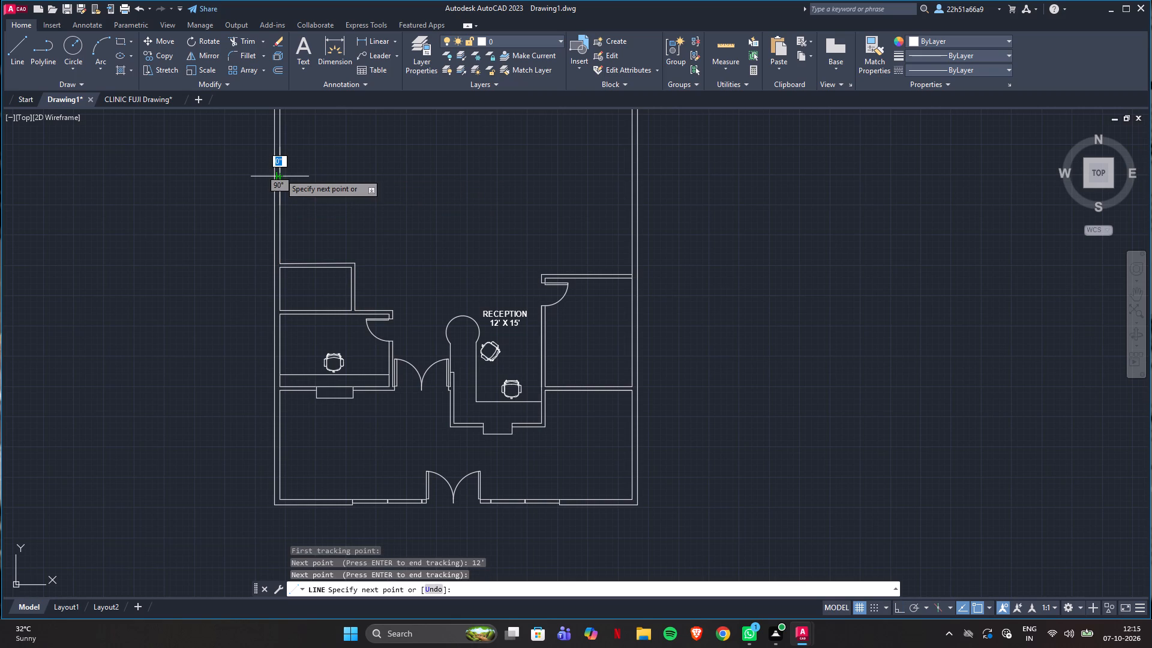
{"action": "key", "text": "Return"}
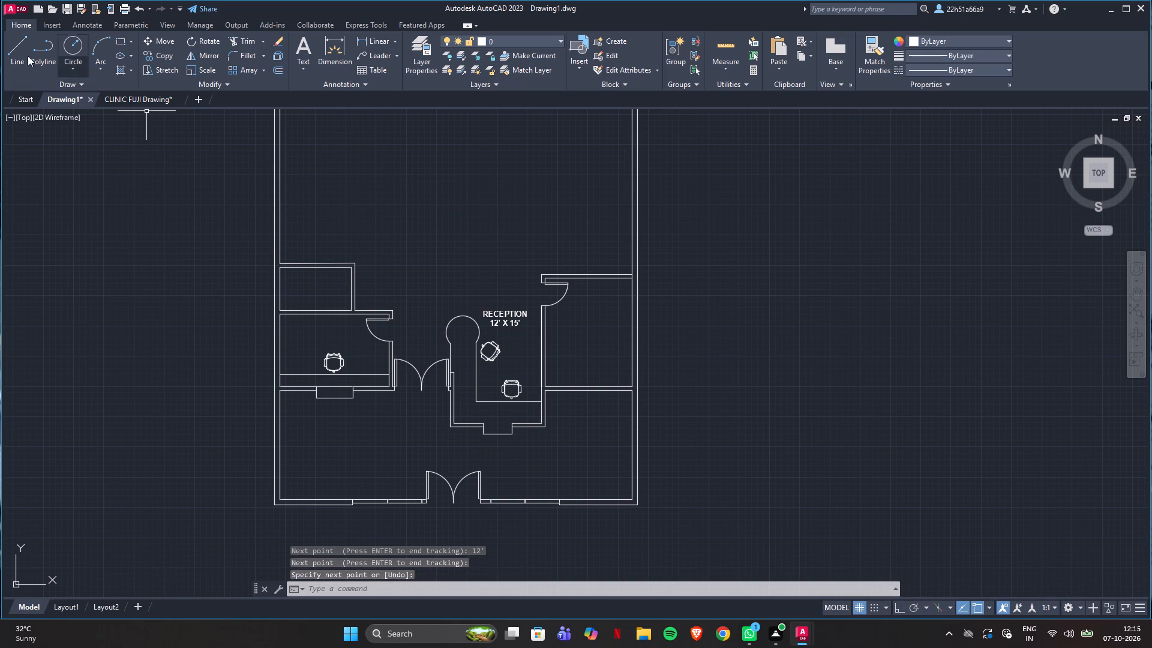
Draw the upper wall line of the room above Toilet 1, 15' long, starting 12' up the building's inner wall from Toilet 1's outer wall line.
{"action": "left_click", "coordinate": [23, 52]}
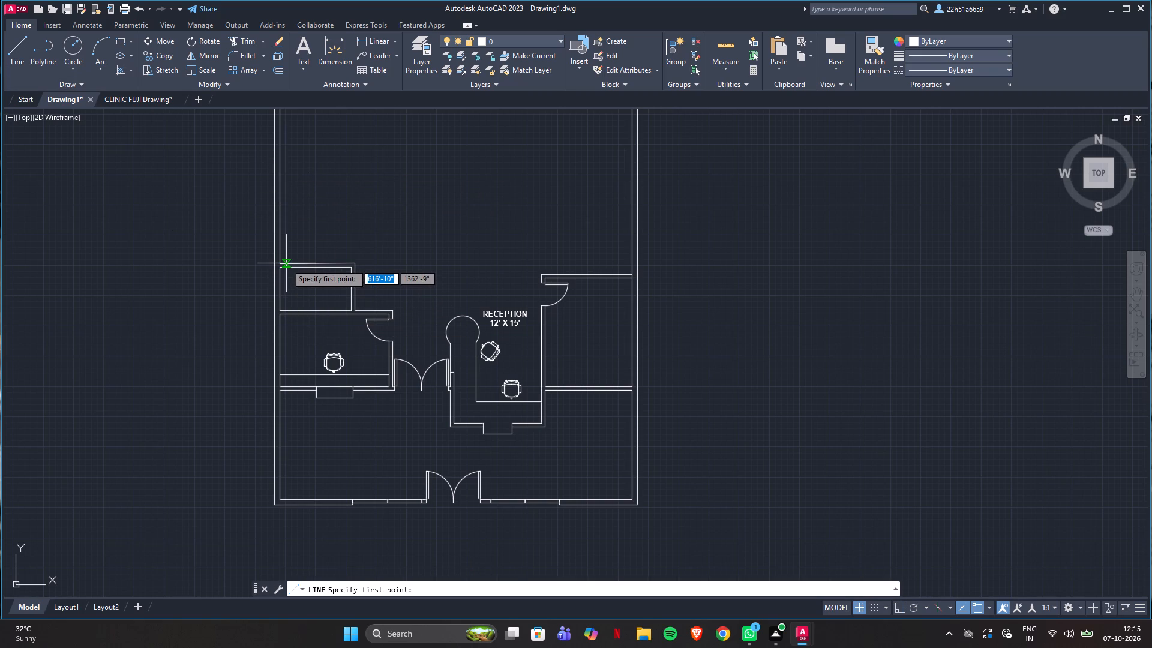
{"action": "type", "text": "tra"}
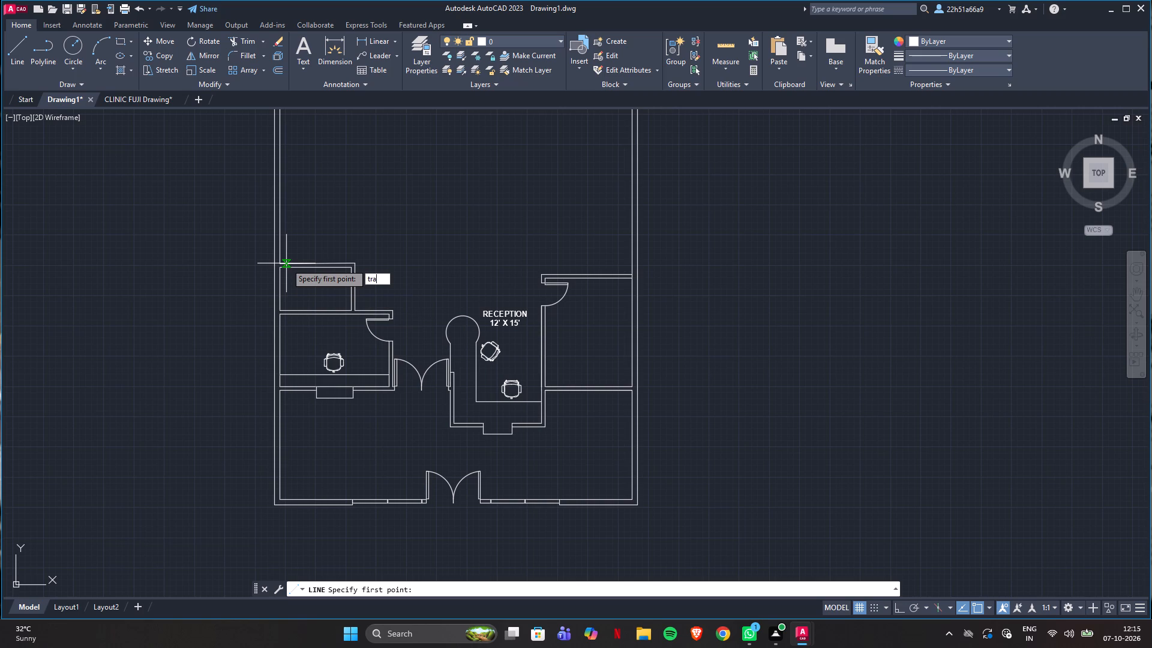
{"action": "key", "text": "Return"}
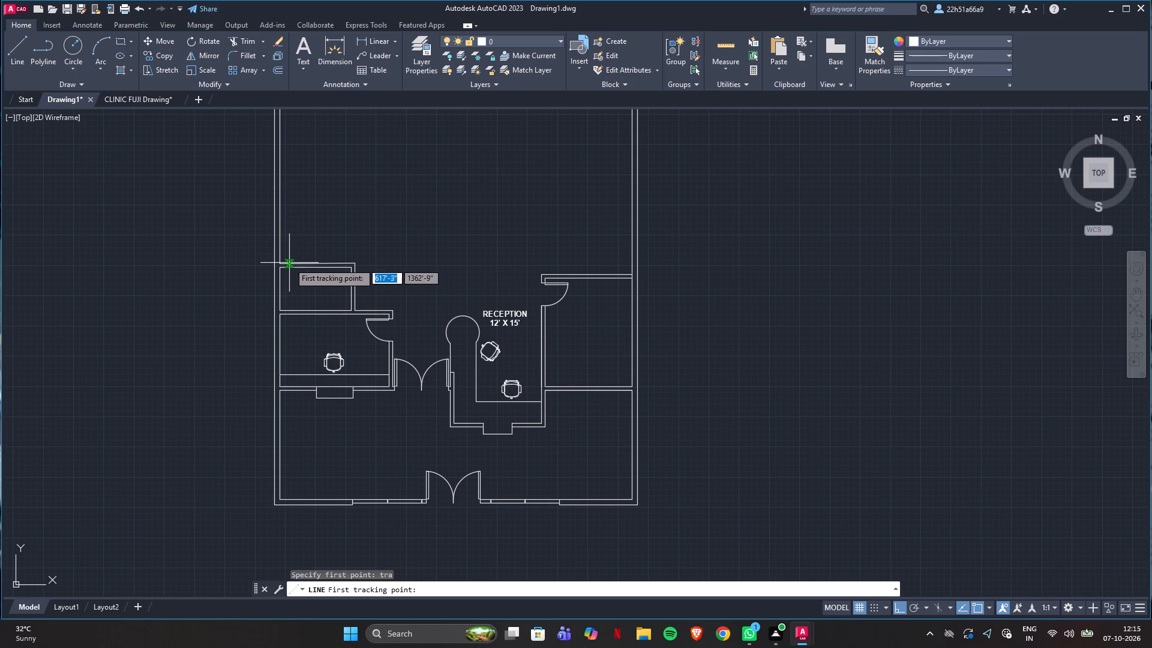
{"action": "left_click", "coordinate": [280, 265]}
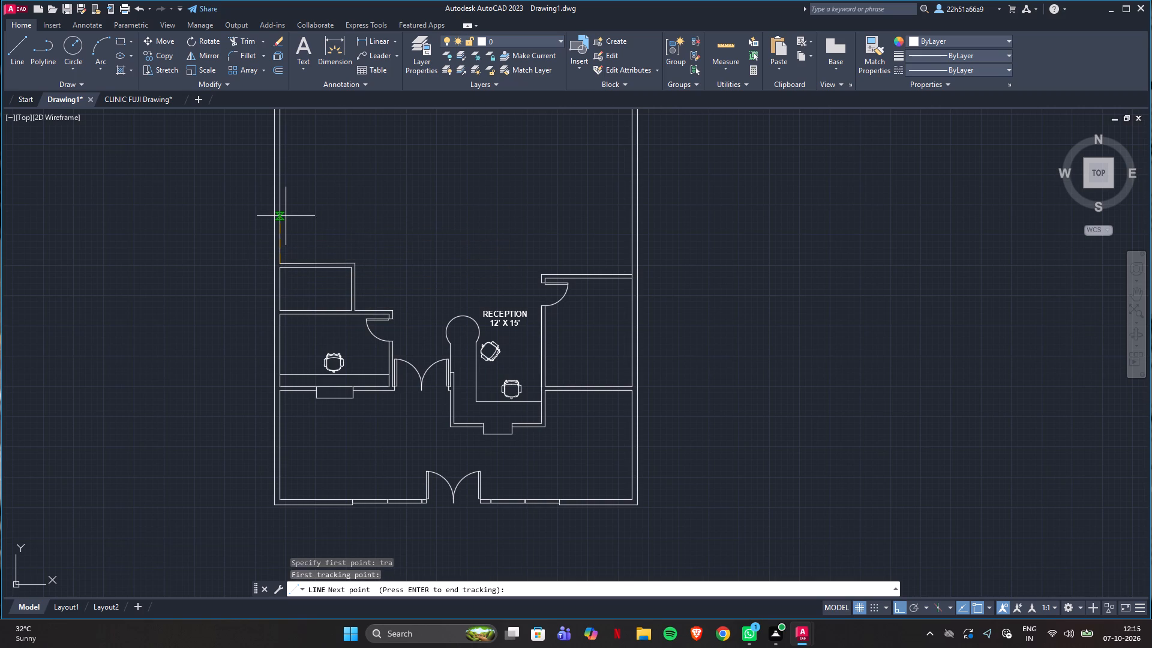
{"action": "type", "text": "12"}
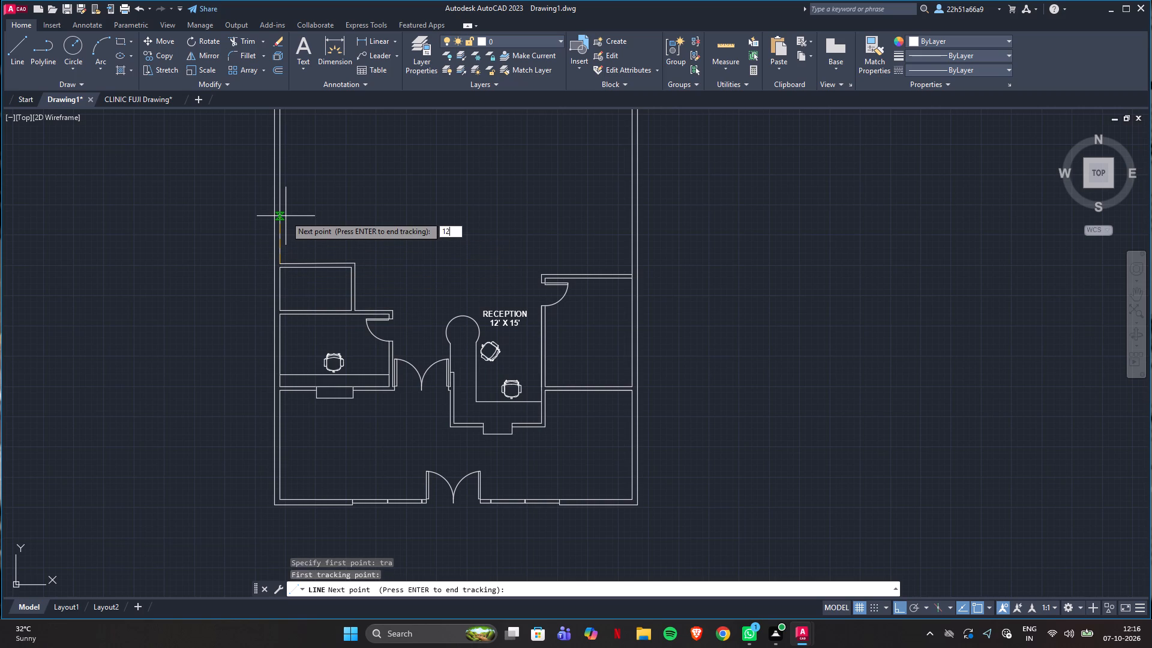
{"action": "key", "text": "apostrophe"}
{"action": "key", "text": "Return"}
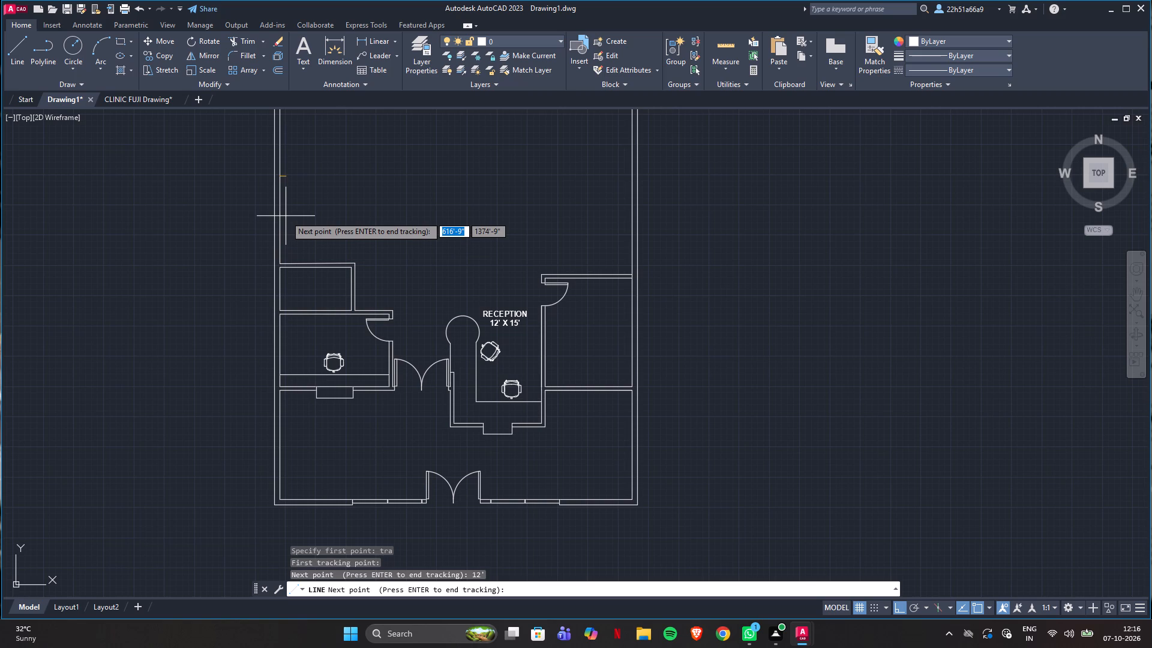
{"action": "key", "text": "Return"}
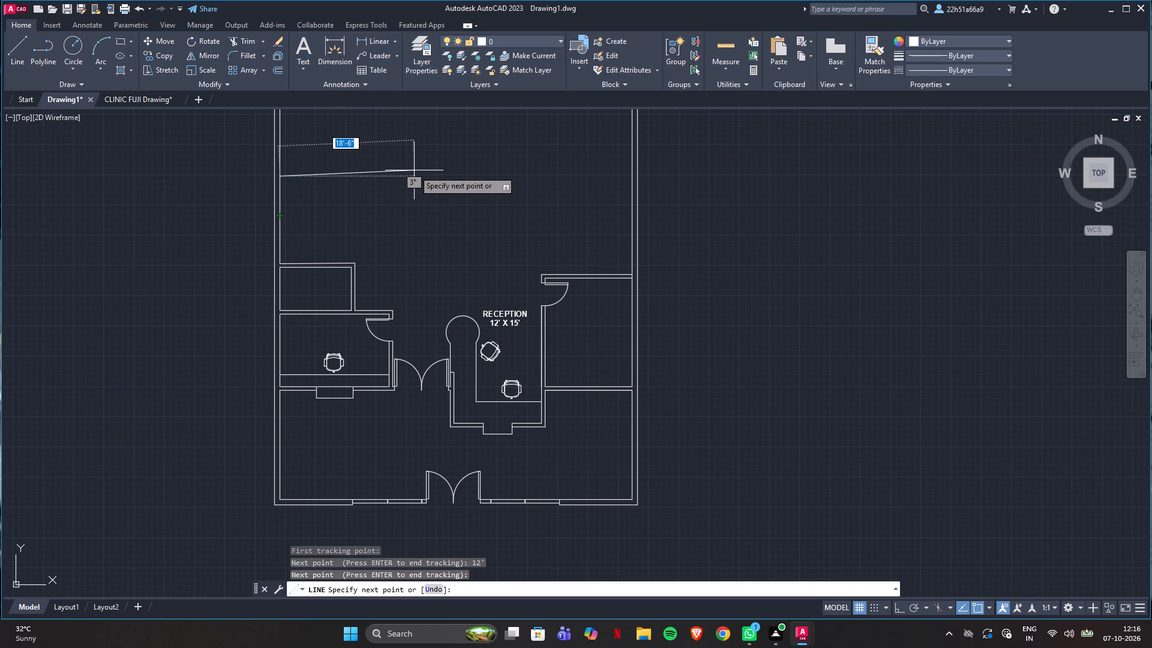
{"action": "key", "text": "ctrl+F8"}
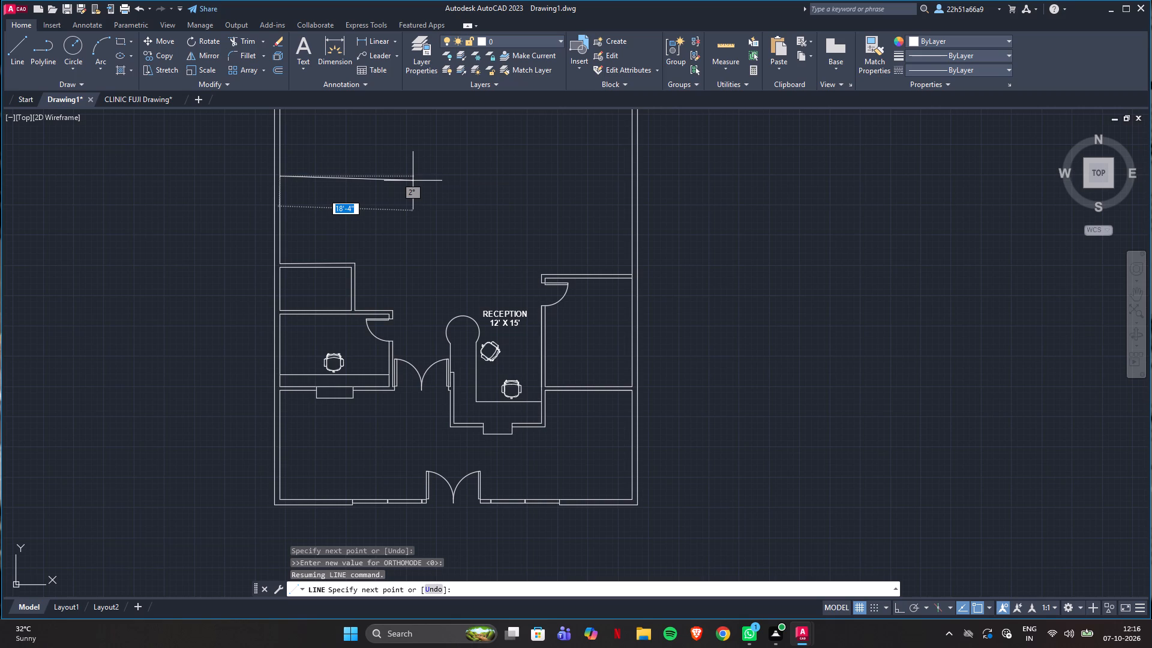
{"action": "key", "text": "ctrl+F8"}
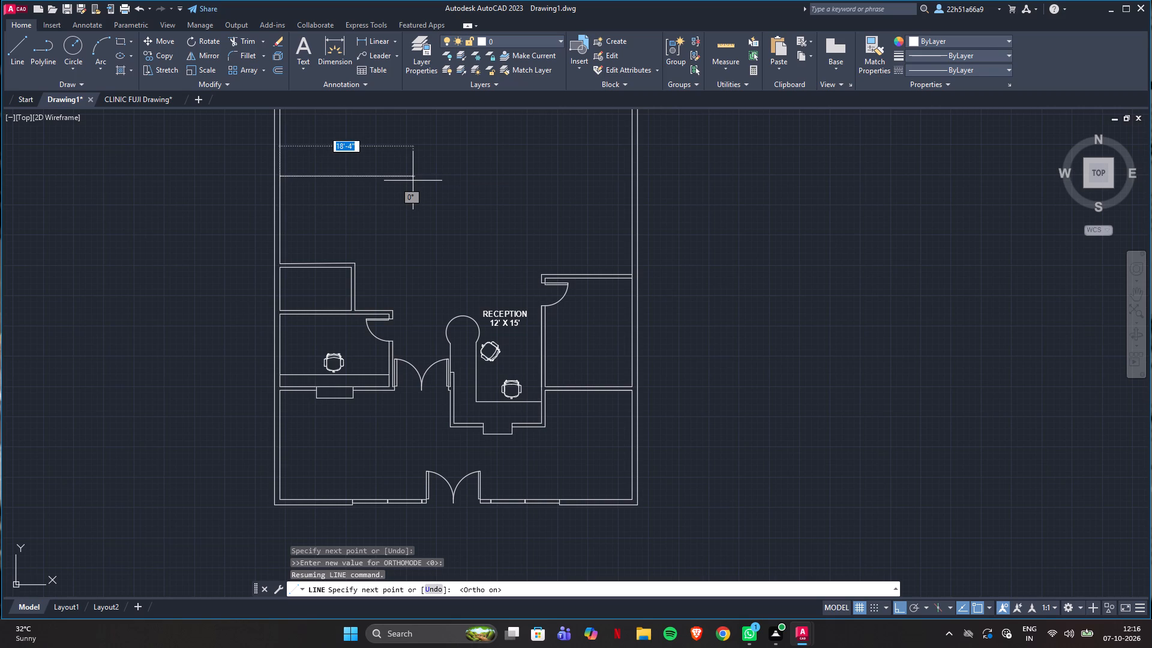
{"action": "key", "text": "1"}
{"action": "key", "text": "5"}
{"action": "key", "text": "apostrophe"}
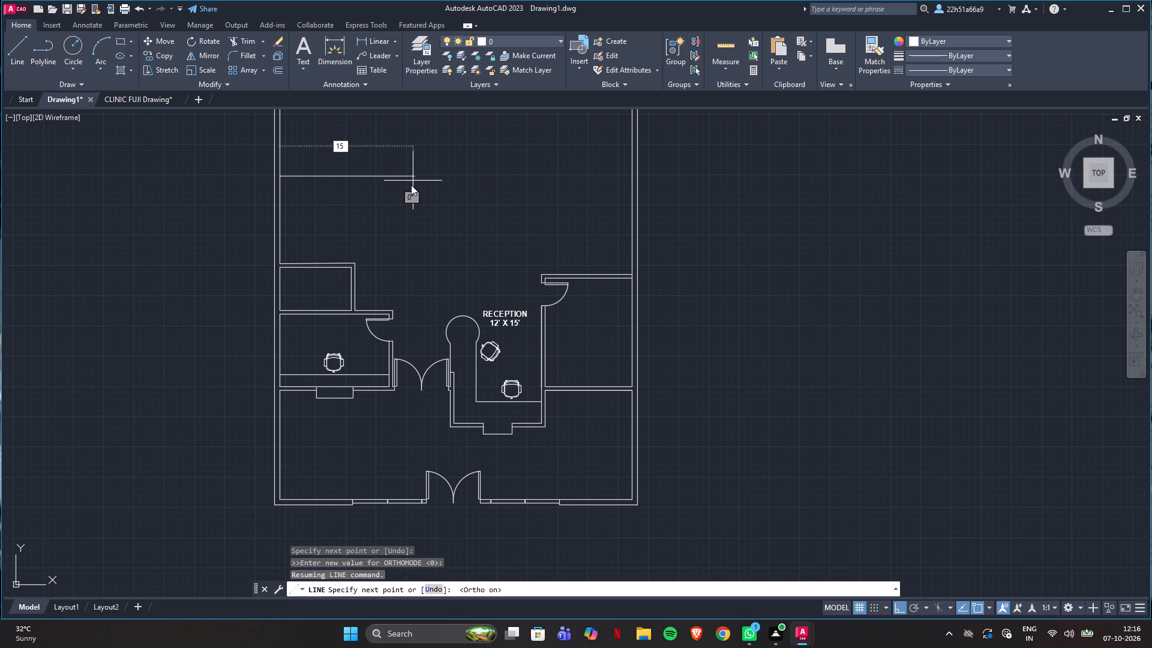
{"action": "key", "text": "Return"}
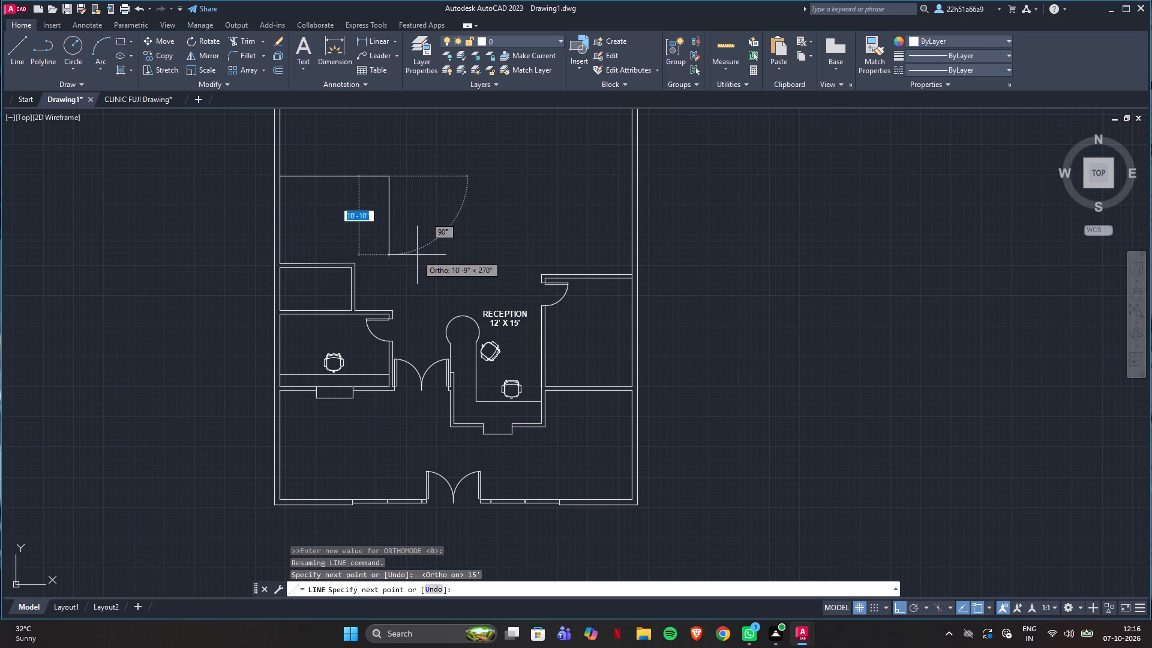
Continue the room outline with a 12' passage-side wall line downward and a lower line back to Toilet 1's outer corner.
{"action": "type", "text": "12"}
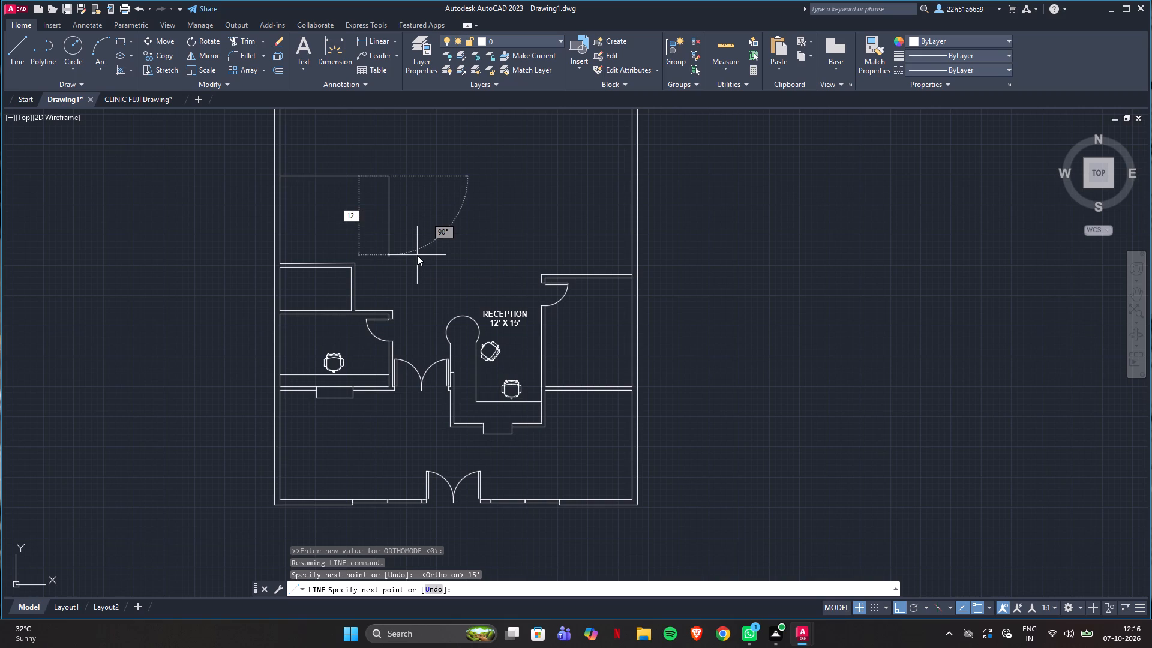
{"action": "key", "text": "apostrophe"}
{"action": "key", "text": "Return"}
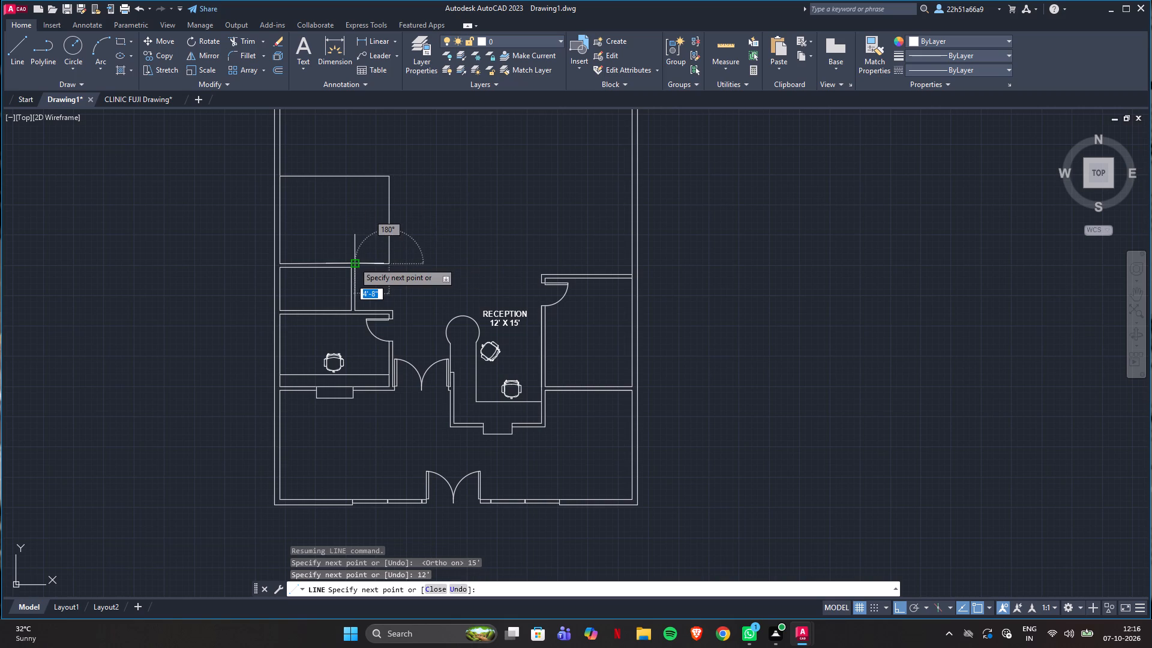
{"action": "scroll", "coordinate": [354, 262], "scroll_direction": "up", "scroll_amount": 2}
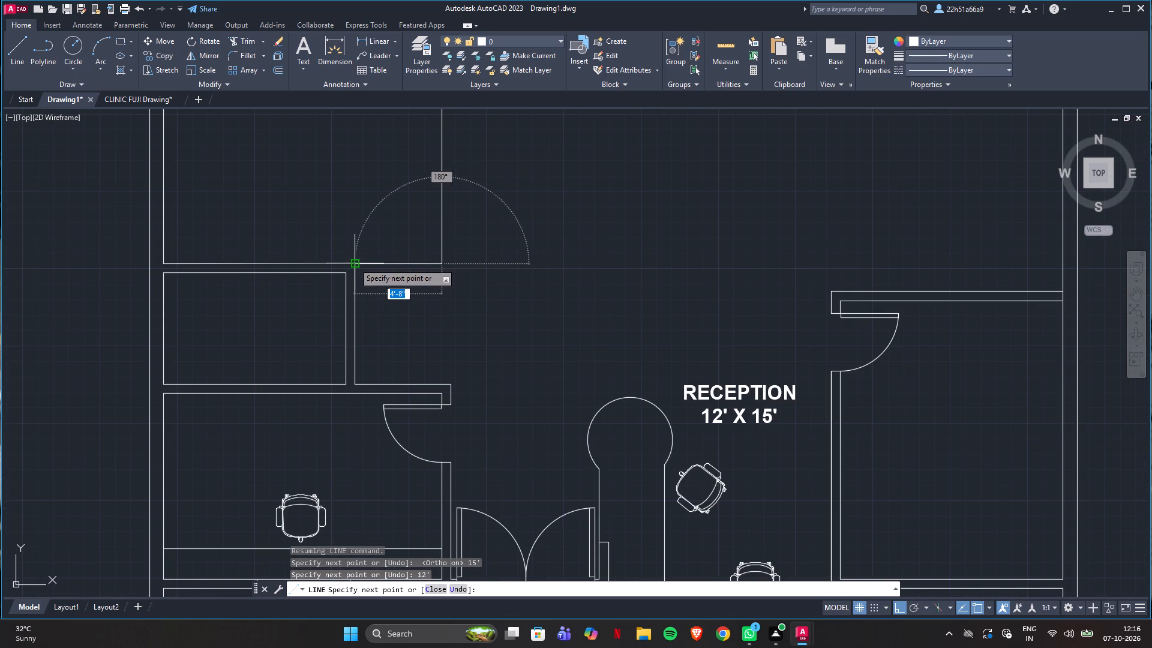
{"action": "left_click", "coordinate": [354, 263]}
{"action": "key", "text": "Escape"}
Offset the new room's lower, upper and passage-side wall lines outward by 6" to form the wall thickness.
{"action": "scroll", "coordinate": [408, 300], "scroll_direction": "down", "scroll_amount": 1}
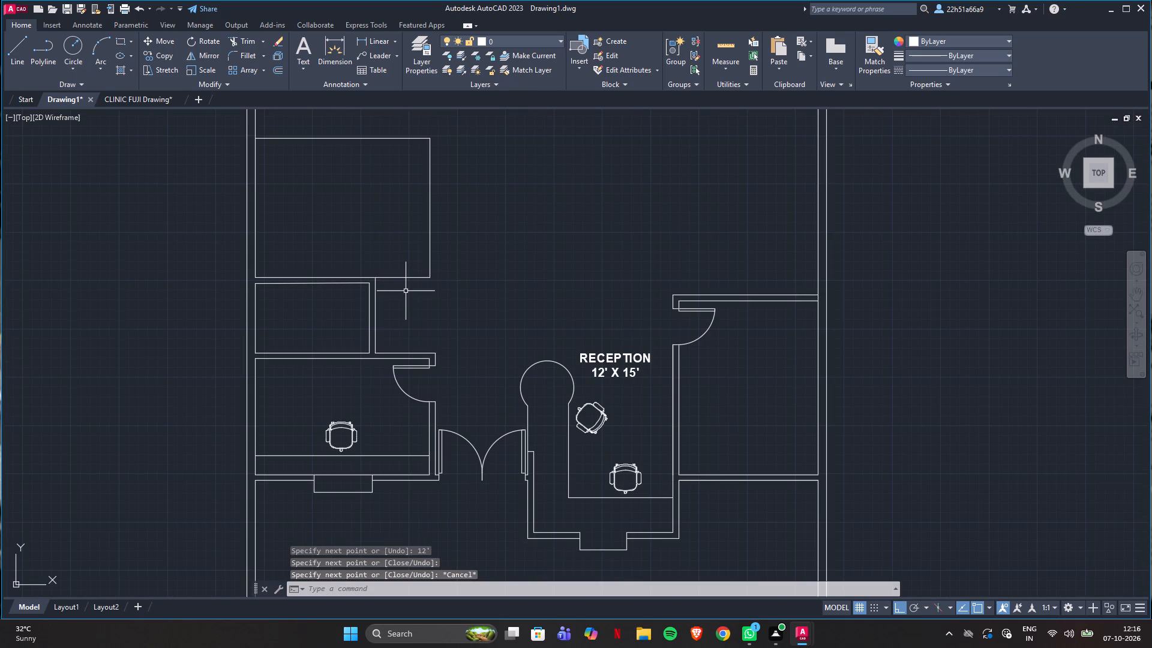
{"action": "key", "text": "o"}
{"action": "key", "text": "f"}
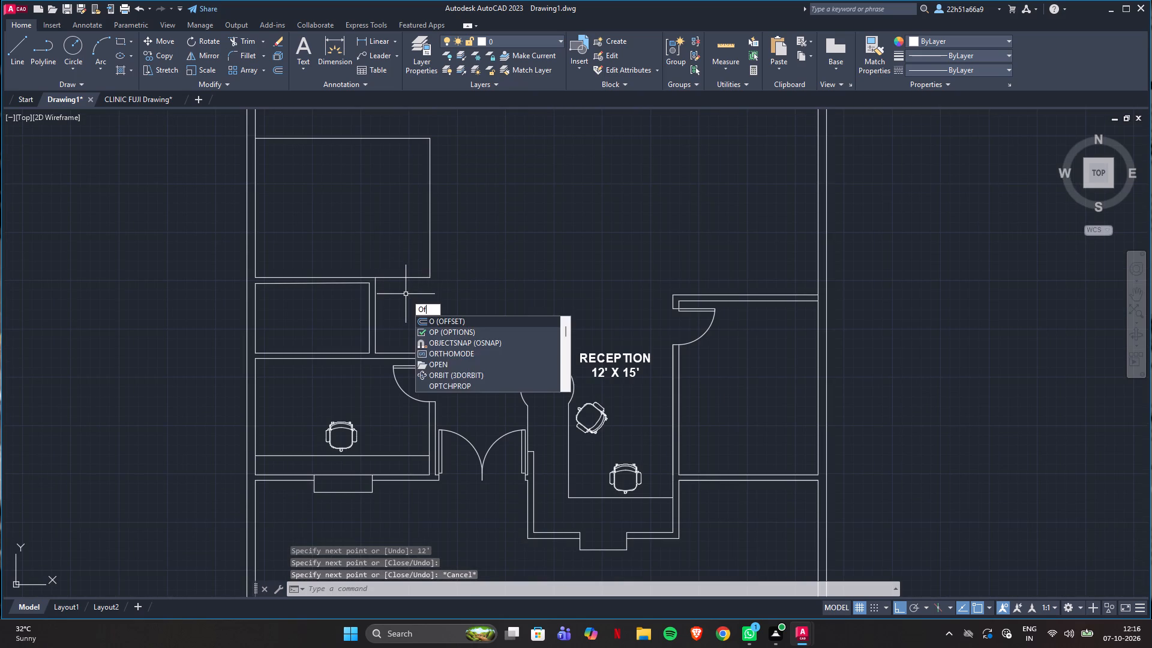
{"action": "key", "text": "Return"}
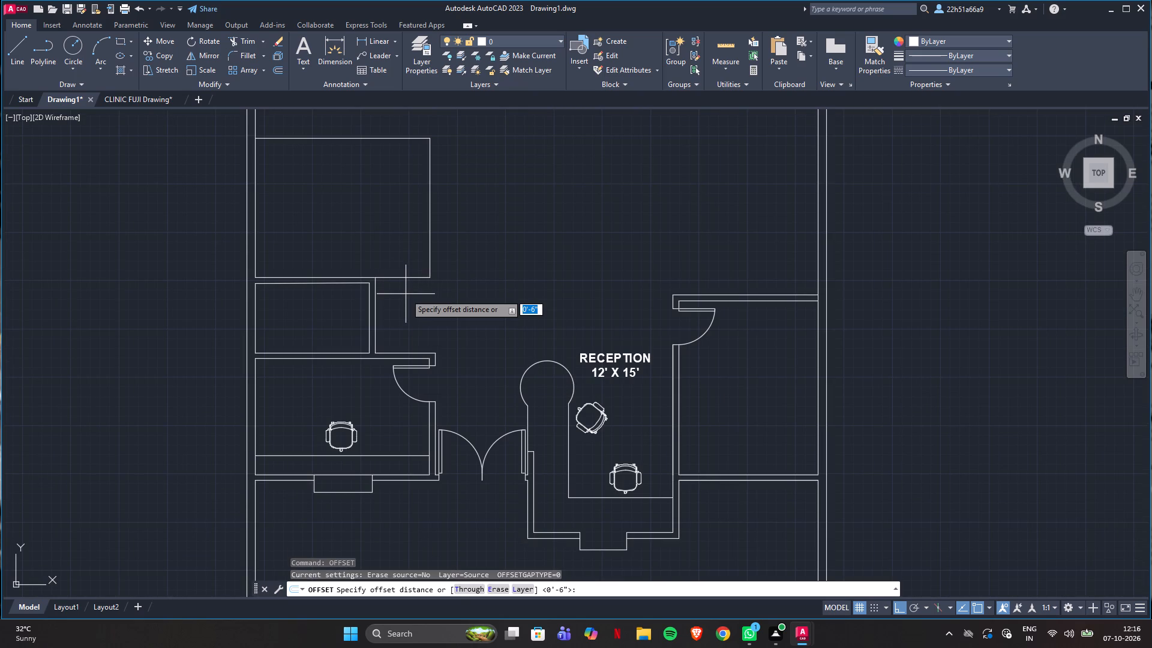
{"action": "key", "text": "Return"}
{"action": "left_click", "coordinate": [401, 278]}
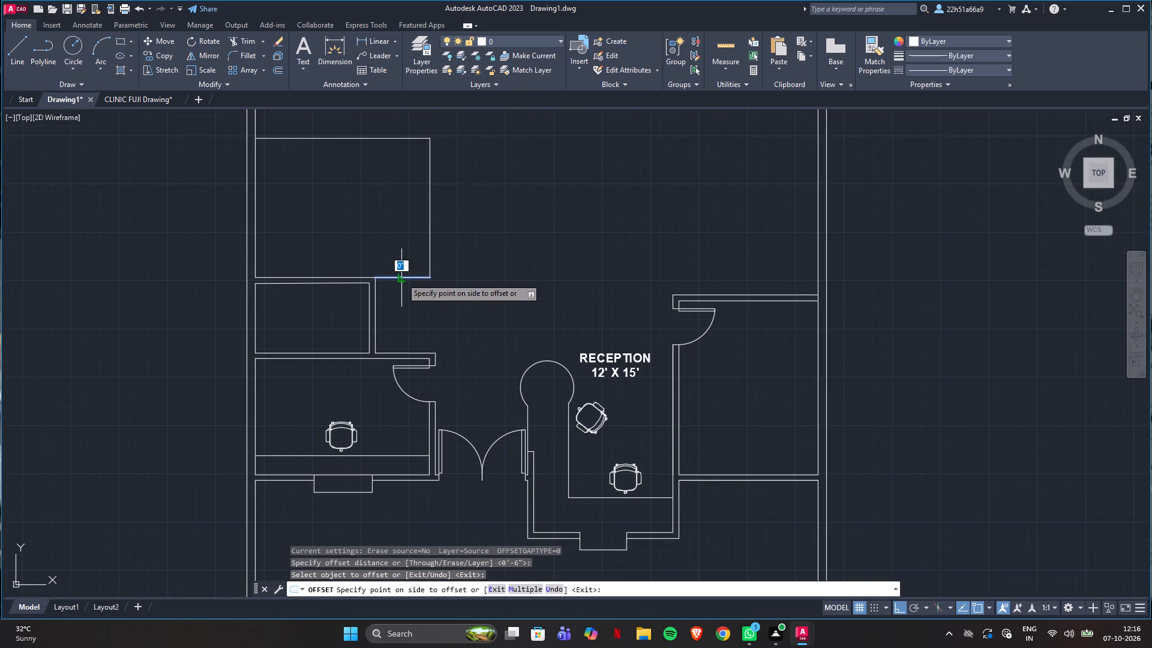
{"action": "left_click", "coordinate": [401, 287]}
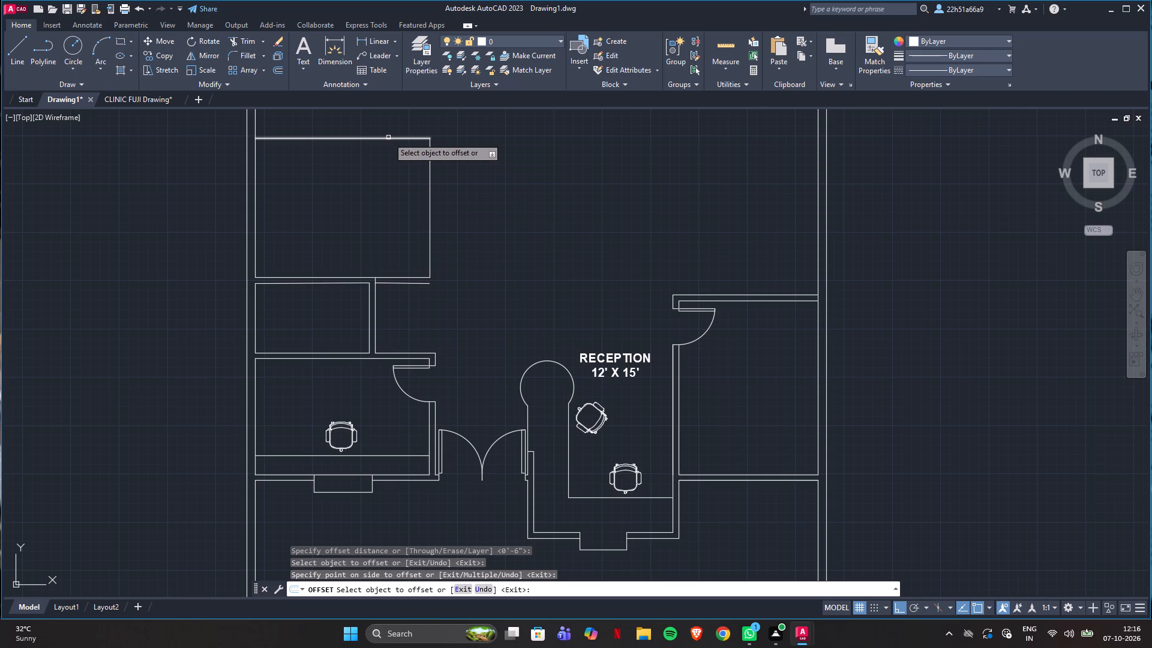
{"action": "left_click", "coordinate": [387, 138]}
{"action": "left_click", "coordinate": [387, 125]}
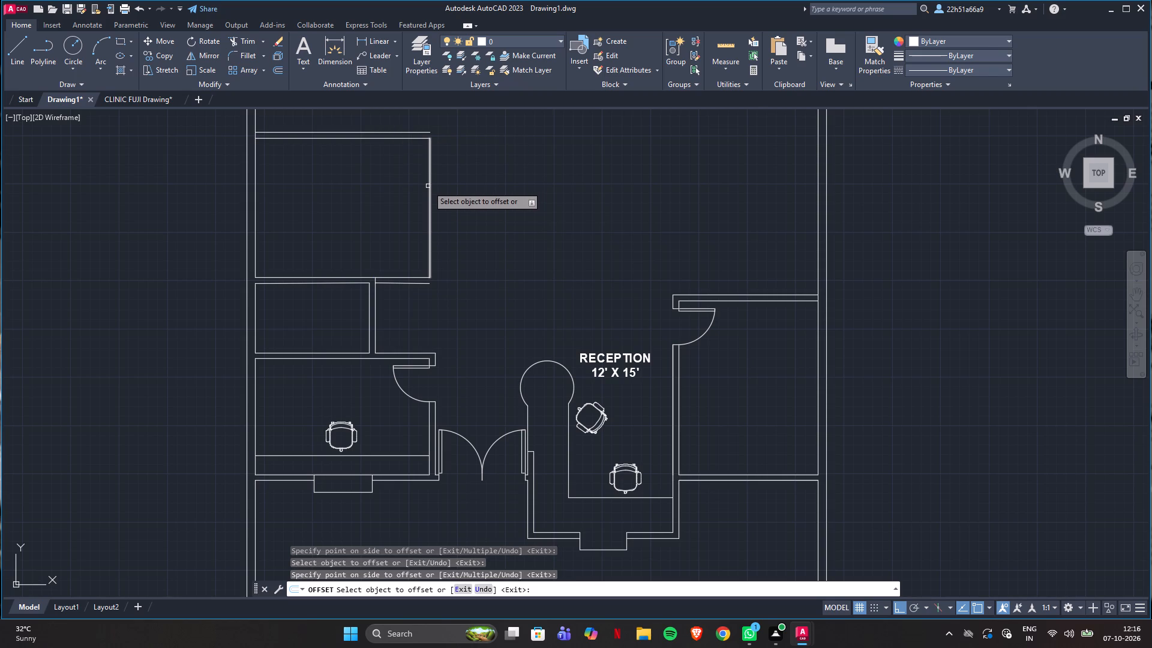
{"action": "left_click", "coordinate": [428, 186]}
{"action": "left_click", "coordinate": [459, 187]}
{"action": "key", "text": "Escape"}
{"action": "key", "text": "Escape"}
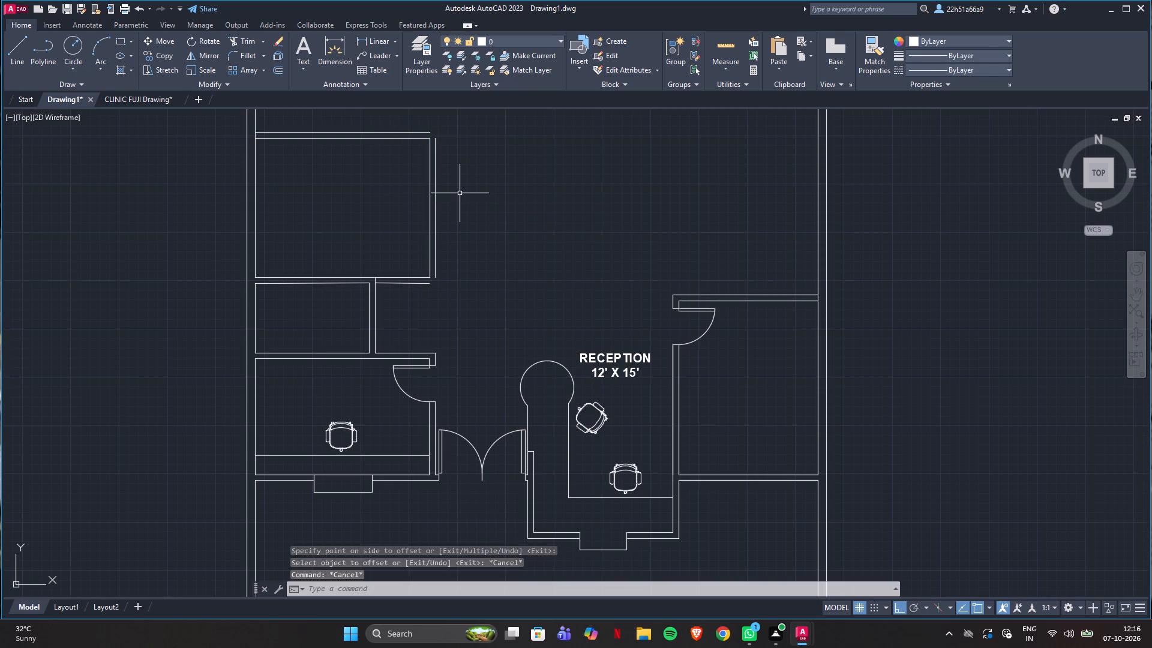
Stretch the new room's outer lower and passage-side wall lines until their ends meet at the lower outer corner.
{"action": "scroll", "coordinate": [451, 266], "scroll_direction": "up", "scroll_amount": 2}
{"action": "scroll", "coordinate": [418, 306], "scroll_direction": "up", "scroll_amount": 2}
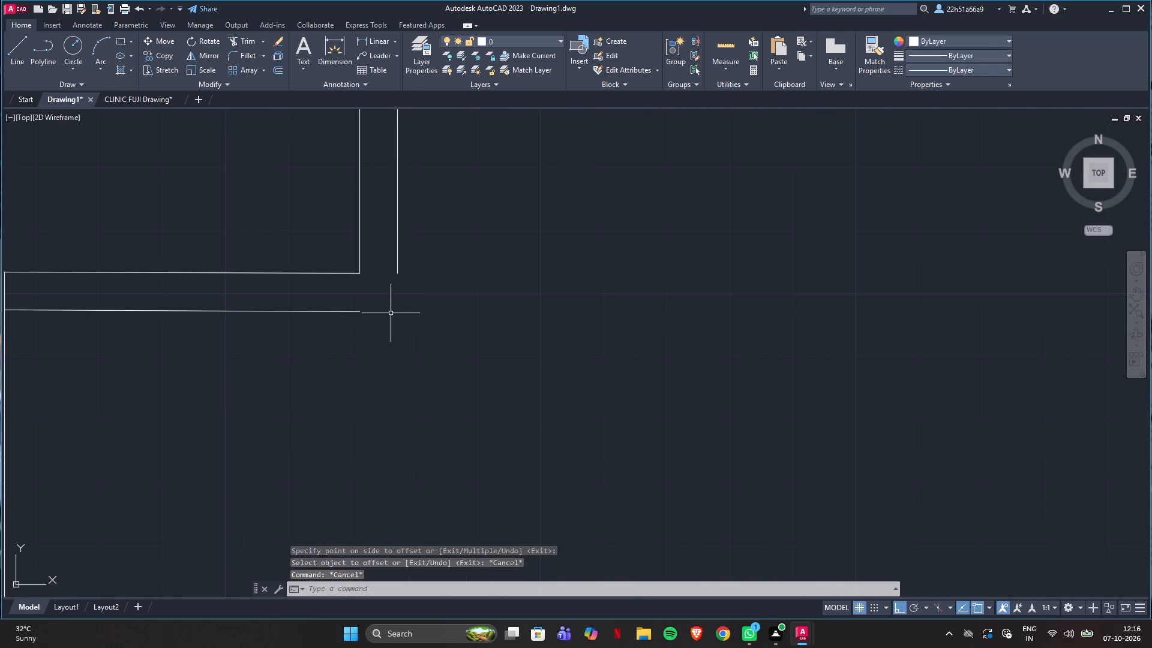
{"action": "left_click", "coordinate": [353, 311]}
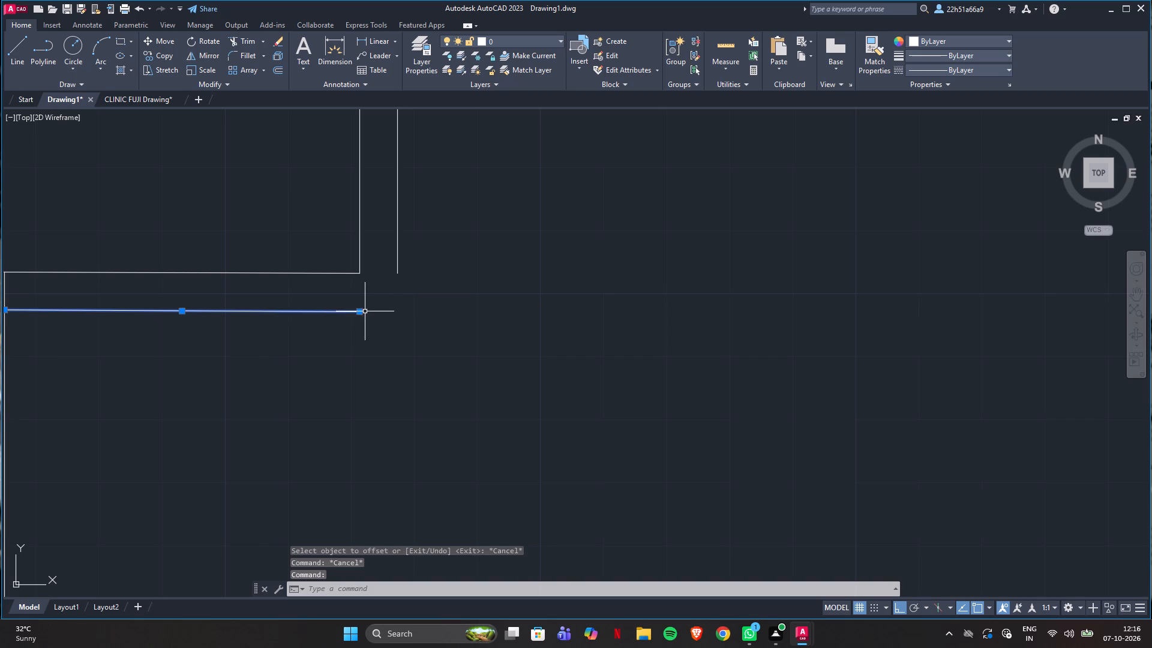
{"action": "left_click", "coordinate": [361, 311]}
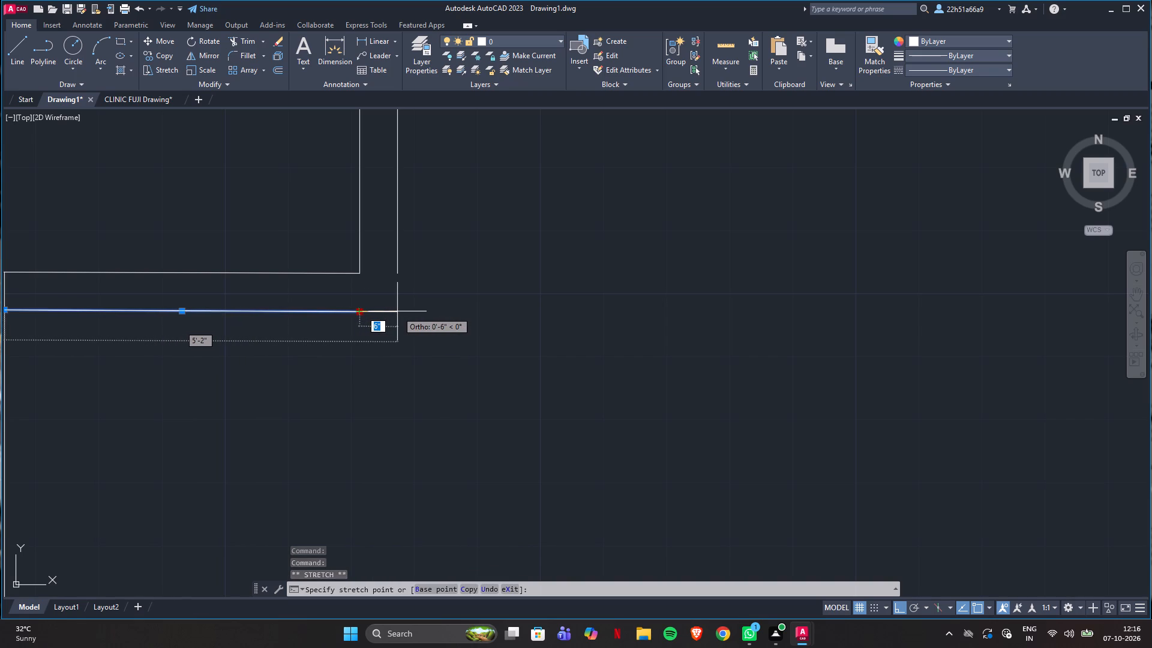
{"action": "left_click", "coordinate": [397, 311]}
{"action": "left_click", "coordinate": [398, 272]}
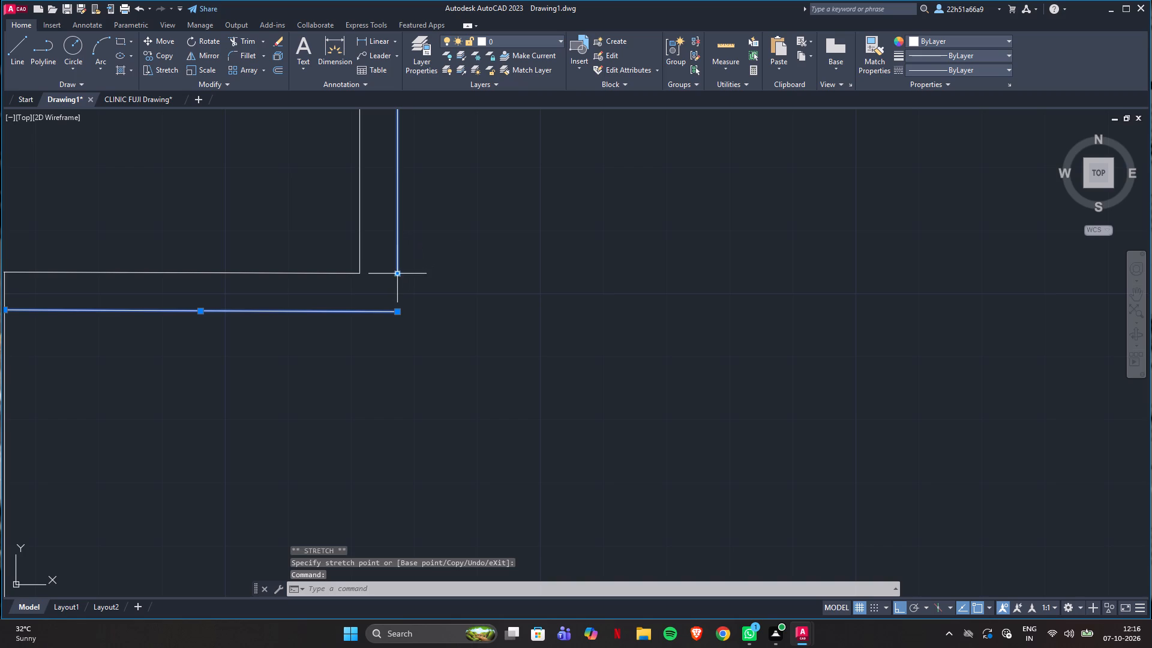
{"action": "left_click", "coordinate": [396, 274]}
{"action": "scroll", "coordinate": [392, 311], "scroll_direction": "up", "scroll_amount": 3}
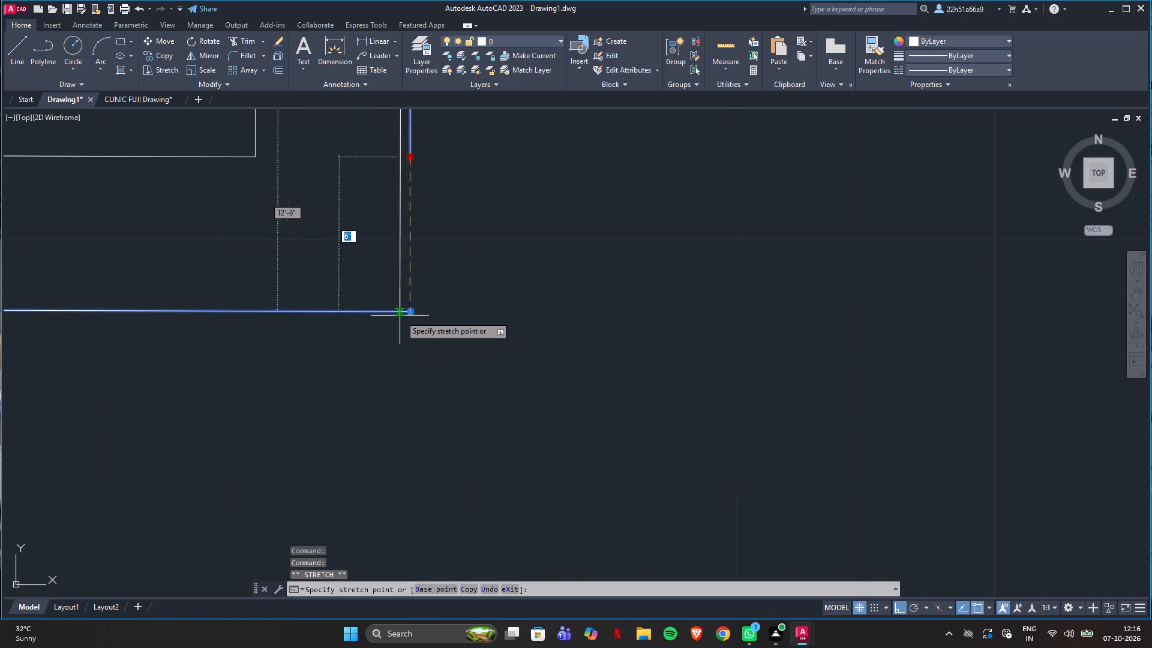
{"action": "left_click", "coordinate": [410, 313]}
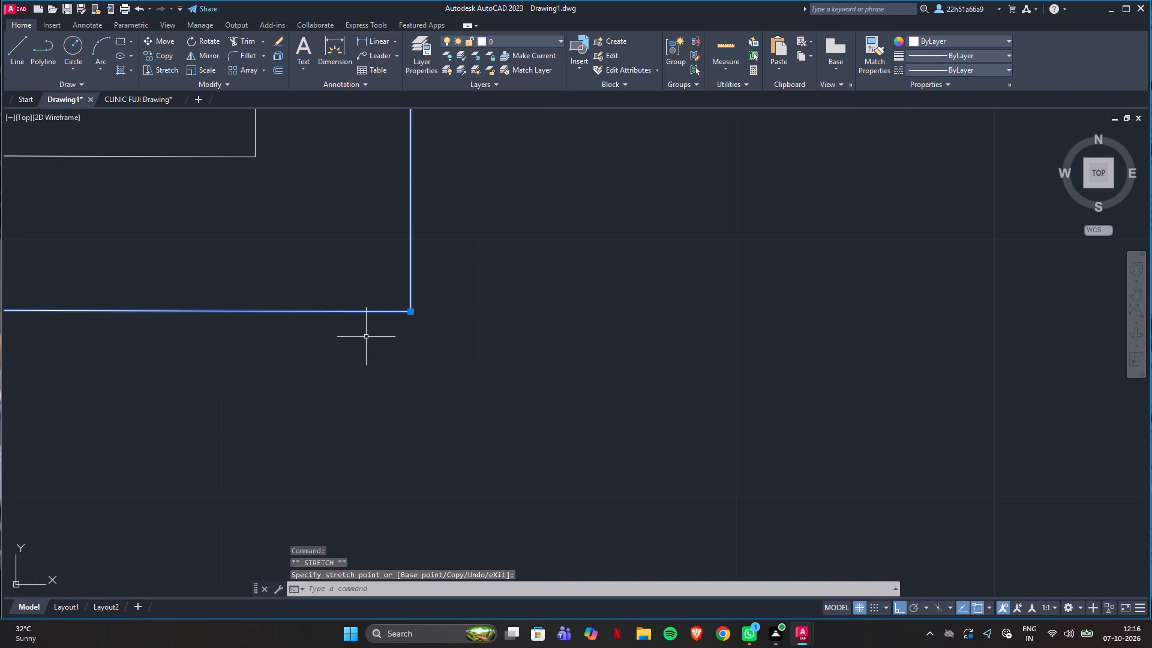
{"action": "key", "text": "Escape"}
Stretch the new room's outer passage-side and upper wall lines until their ends meet at the upper outer corner.
{"action": "scroll", "coordinate": [349, 361], "scroll_direction": "down", "scroll_amount": 5}
{"action": "scroll", "coordinate": [440, 380], "scroll_direction": "down", "scroll_amount": 2}
{"action": "scroll", "coordinate": [442, 202], "scroll_direction": "up", "scroll_amount": 2}
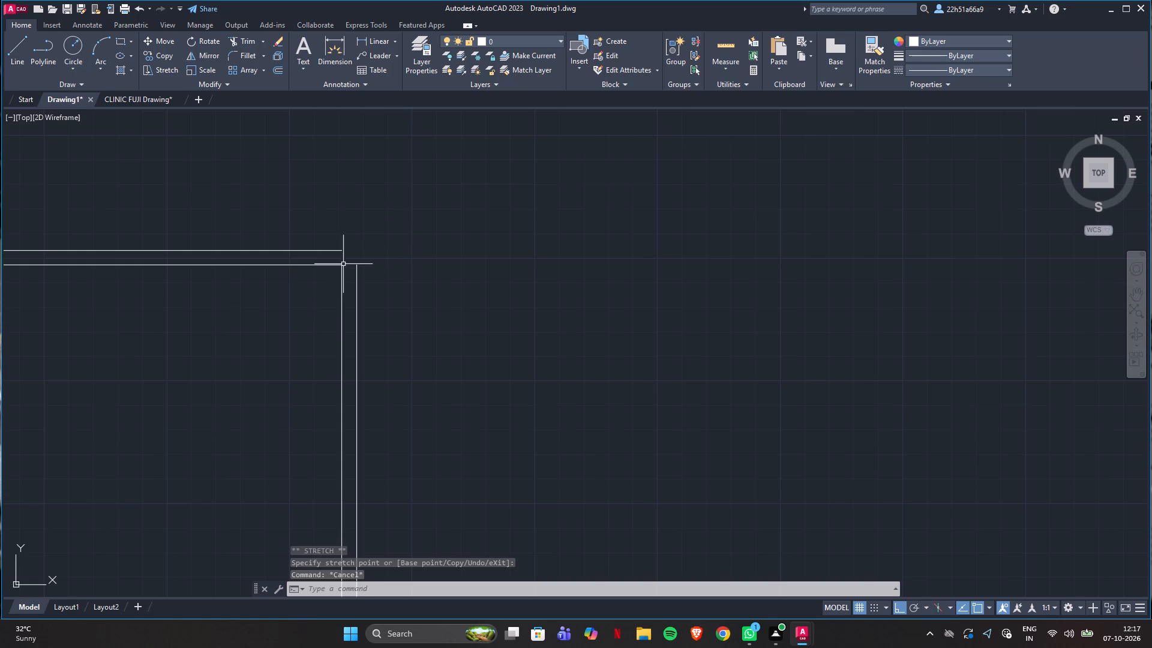
{"action": "scroll", "coordinate": [359, 271], "scroll_direction": "up", "scroll_amount": 4}
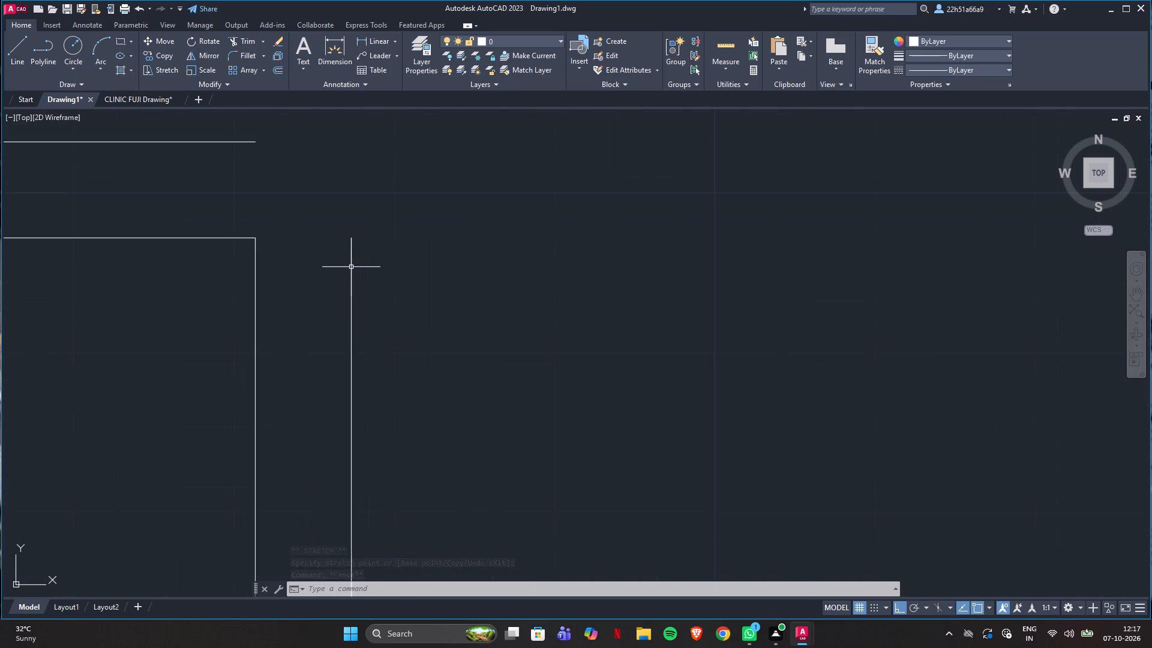
{"action": "left_click", "coordinate": [350, 287]}
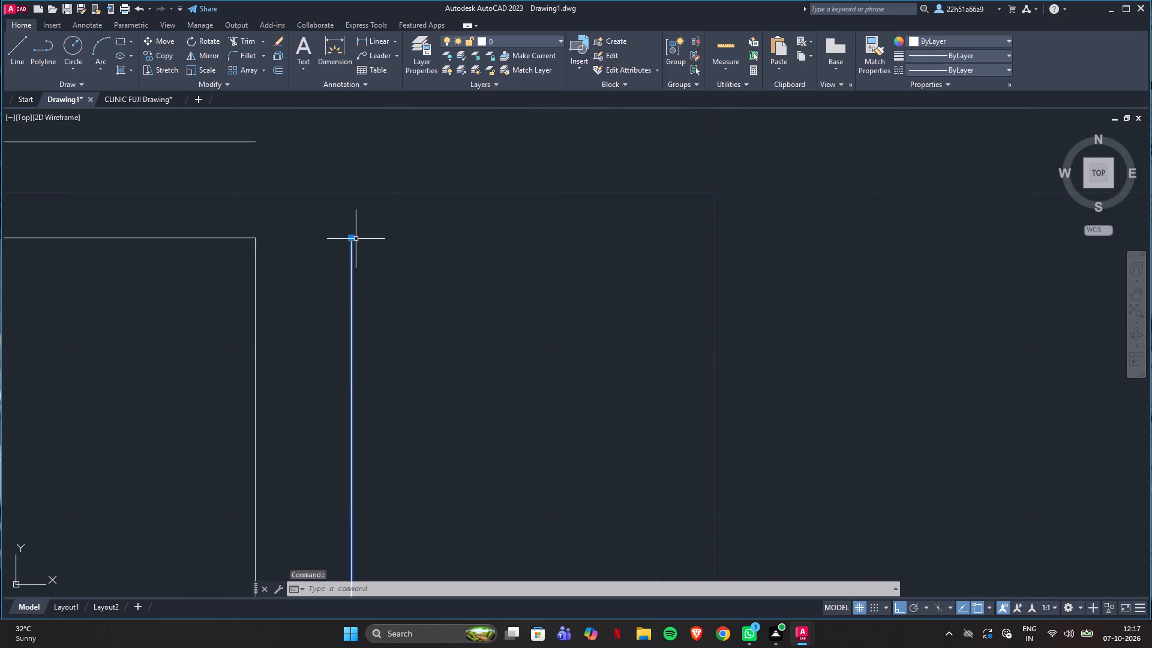
{"action": "left_click", "coordinate": [352, 239]}
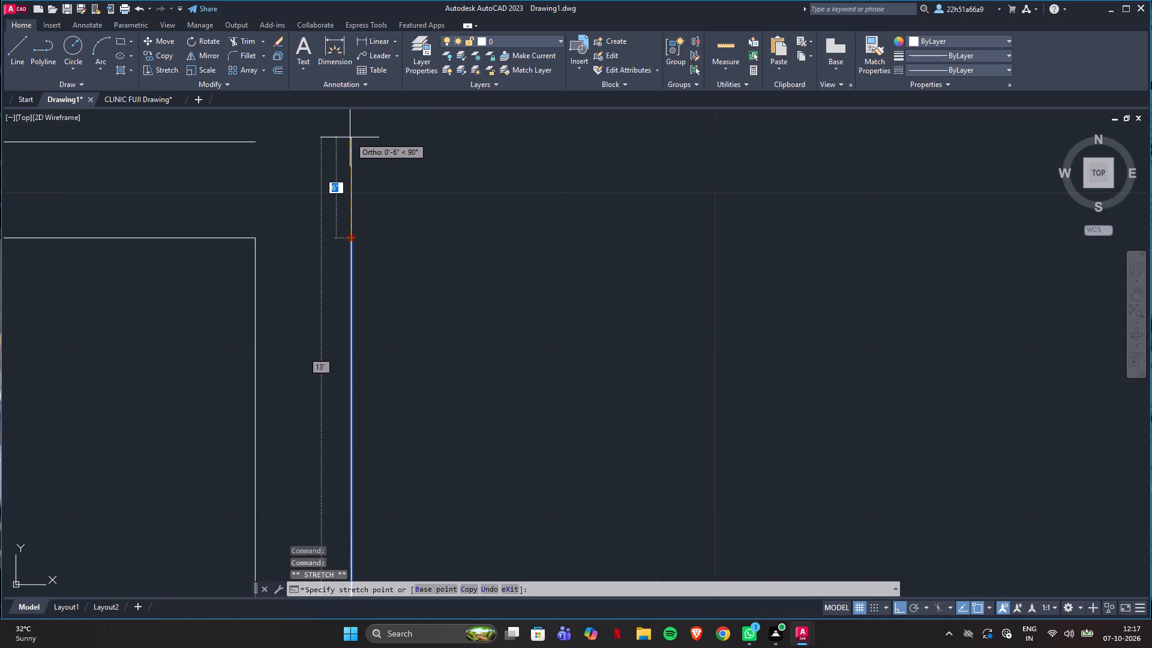
{"action": "left_click", "coordinate": [349, 141]}
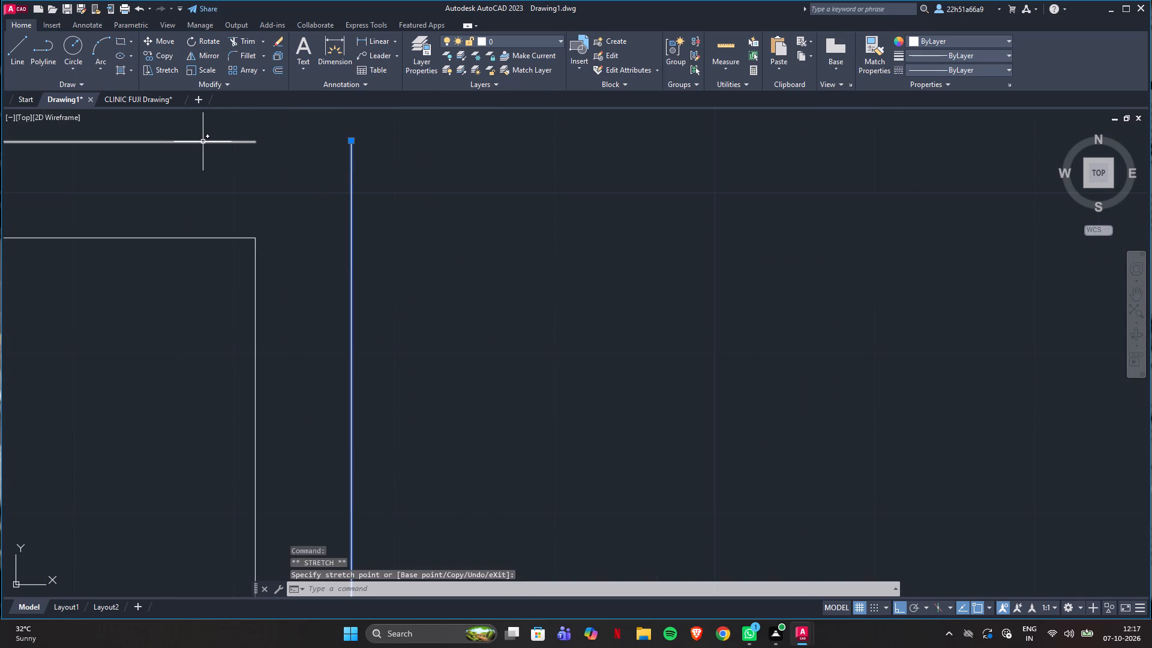
{"action": "left_click", "coordinate": [207, 142]}
{"action": "left_click", "coordinate": [255, 145]}
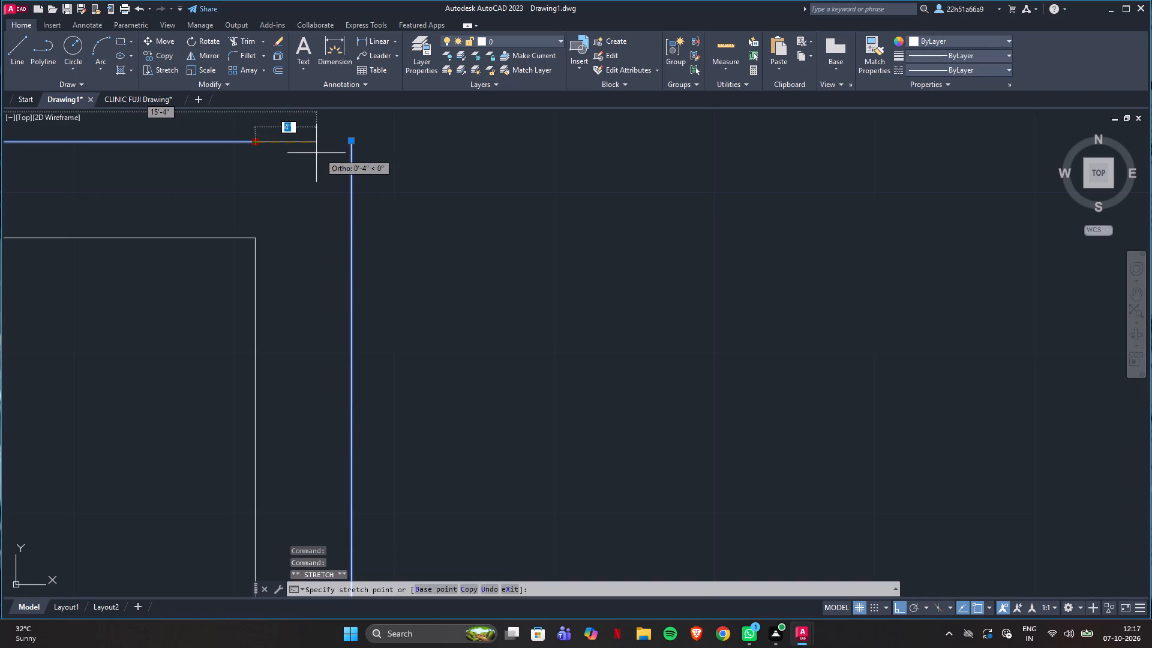
{"action": "left_click", "coordinate": [352, 145]}
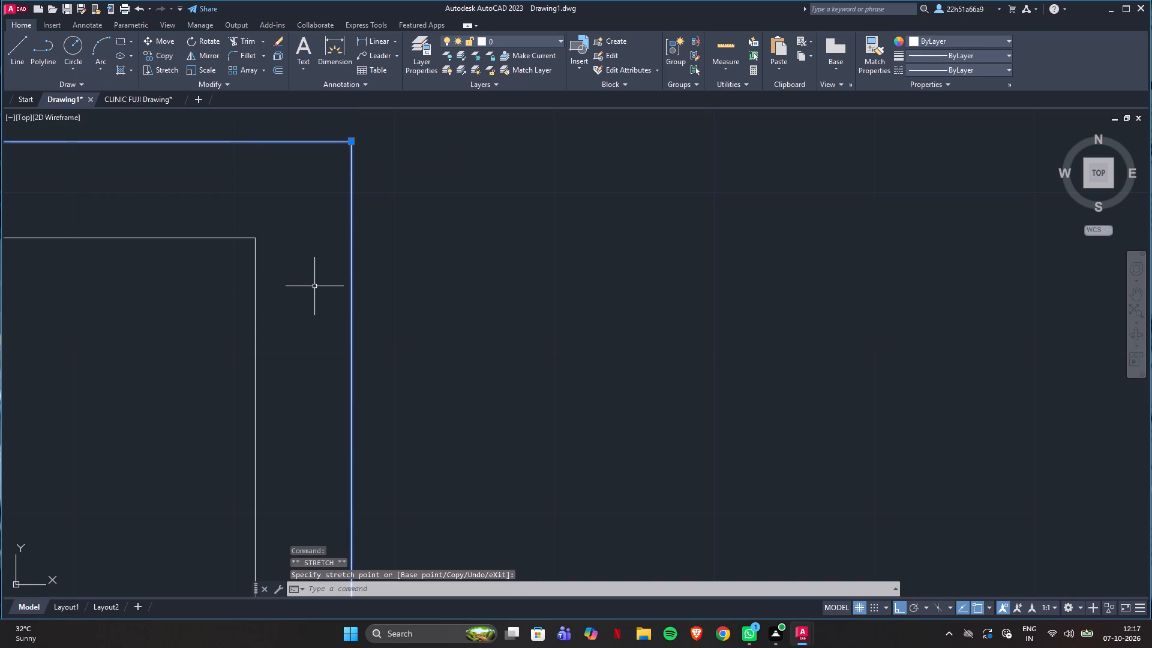
Trim the short overshoot of the outer passage-side wall line above the room's upper outer corner.
{"action": "key", "text": "Escape"}
{"action": "scroll", "coordinate": [360, 142], "scroll_direction": "up", "scroll_amount": 1}
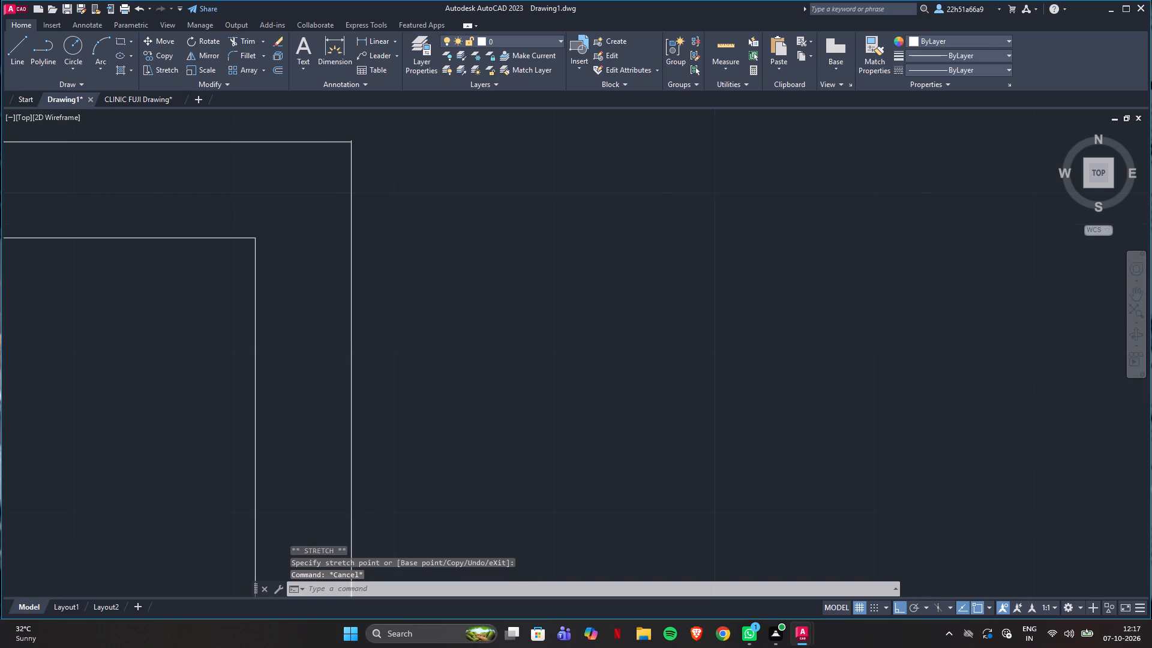
{"action": "scroll", "coordinate": [360, 142], "scroll_direction": "up", "scroll_amount": 5}
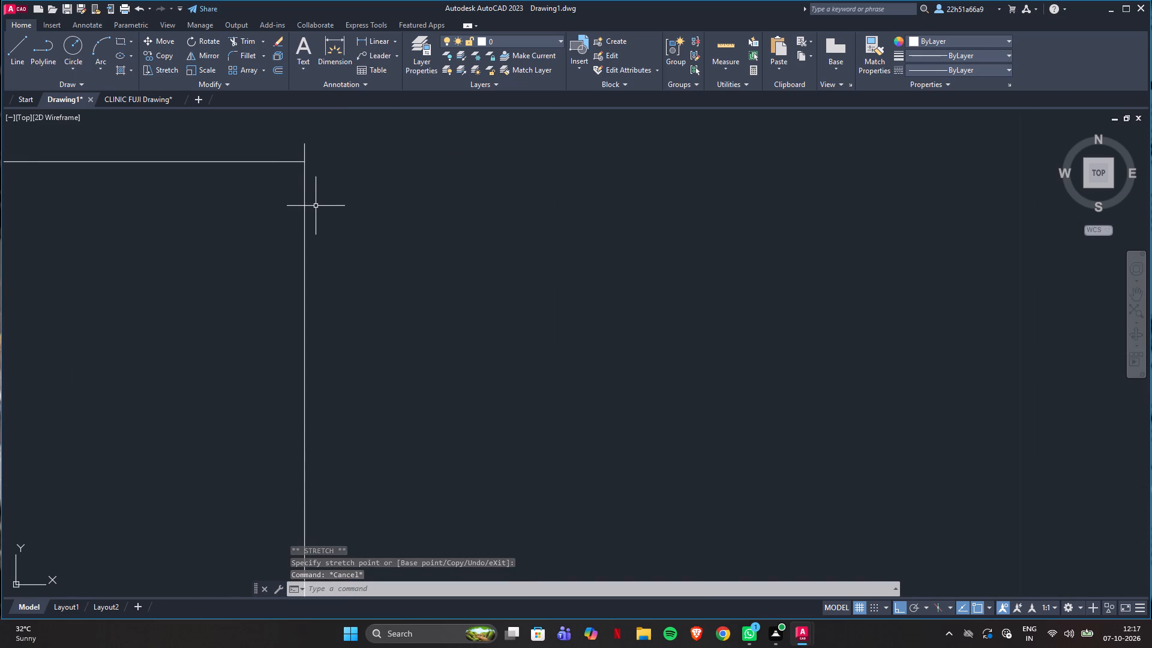
{"action": "type", "text": "tr"}
{"action": "key", "text": "Return"}
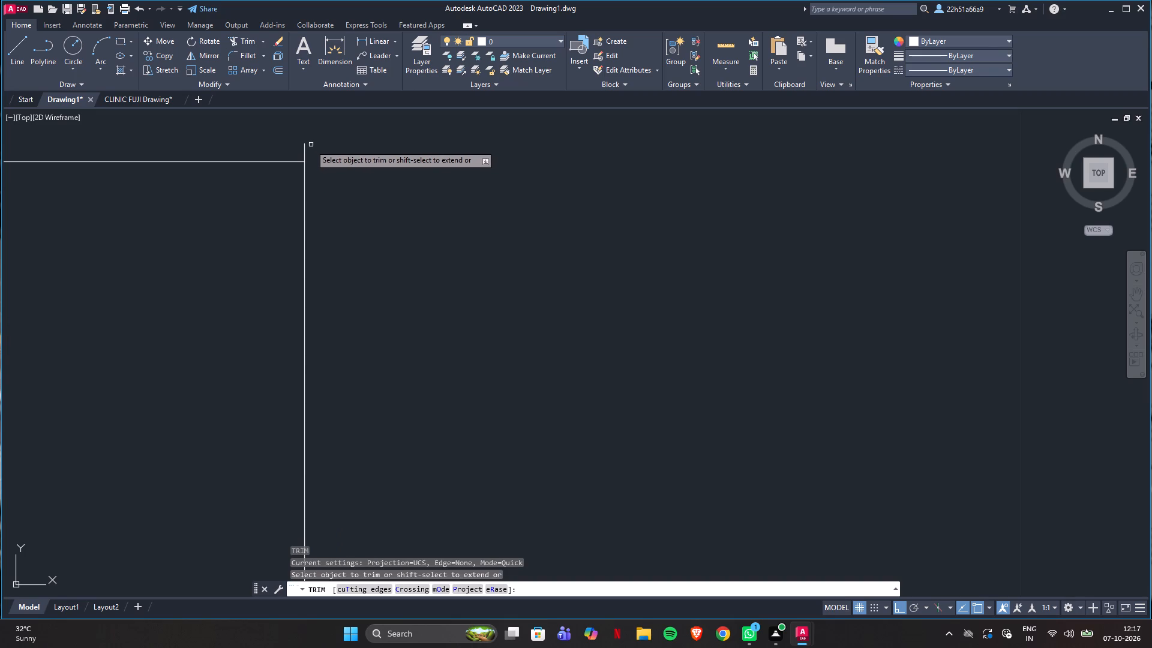
{"action": "left_click", "coordinate": [302, 149]}
{"action": "left_click", "coordinate": [312, 150]}
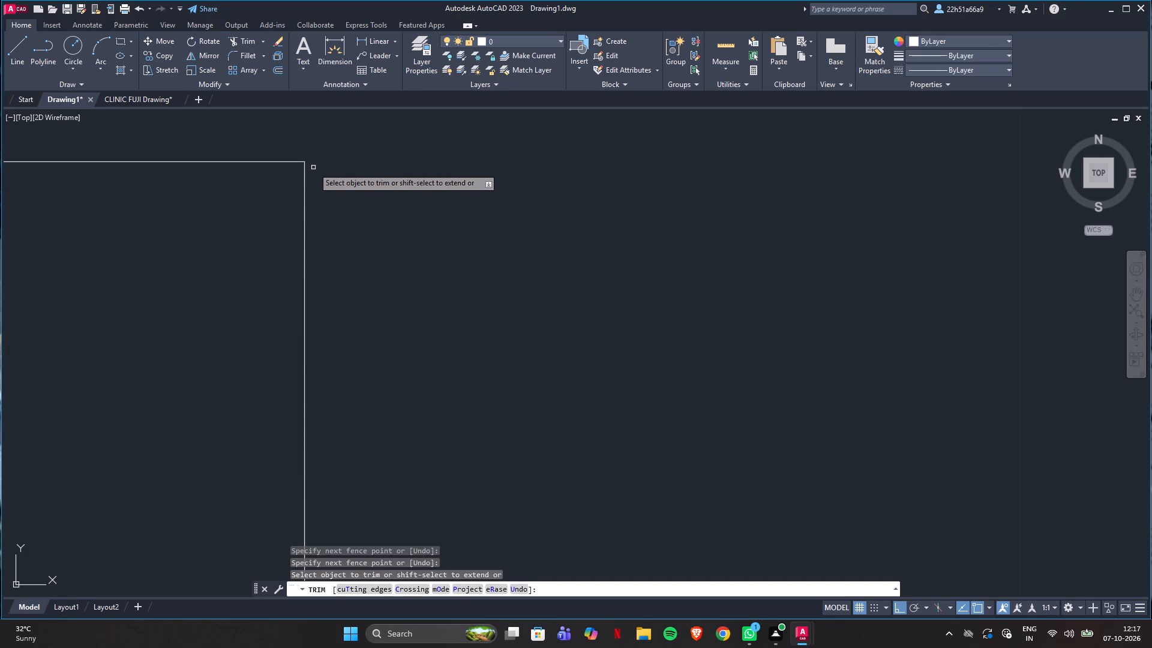
{"action": "key", "text": "Escape"}
Examine the room's upper and lower outer wall corners for clean line joins.
{"action": "scroll", "coordinate": [428, 199], "scroll_direction": "down", "scroll_amount": 5}
{"action": "scroll", "coordinate": [422, 249], "scroll_direction": "down", "scroll_amount": 3}
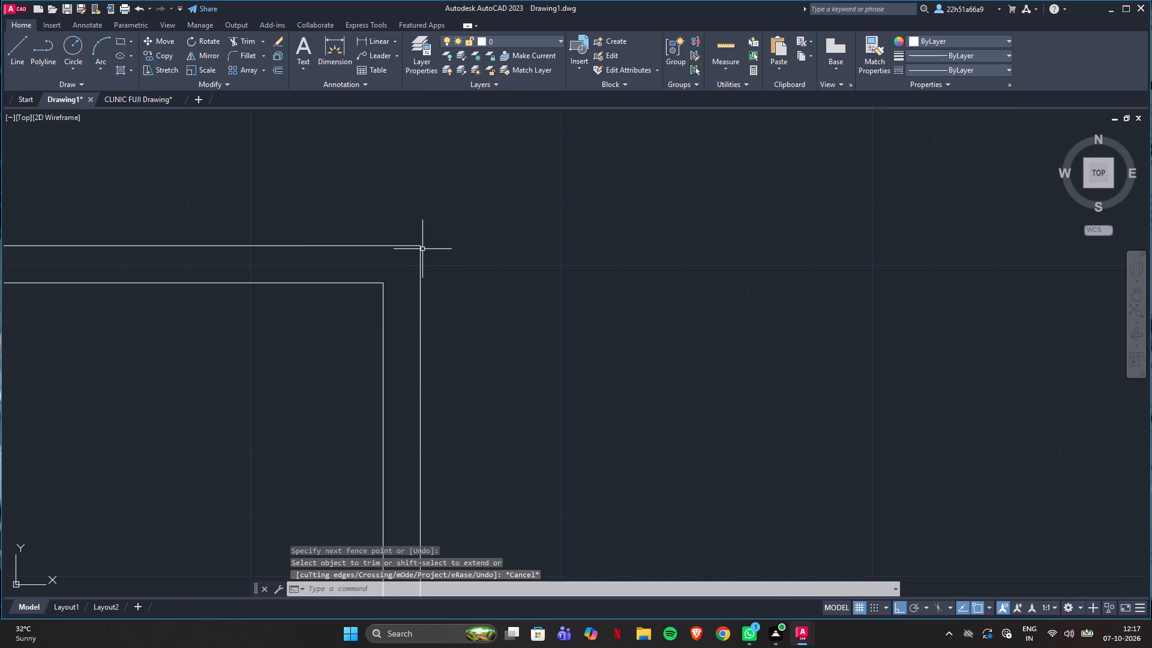
{"action": "scroll", "coordinate": [524, 268], "scroll_direction": "down", "scroll_amount": 3}
{"action": "scroll", "coordinate": [511, 517], "scroll_direction": "up", "scroll_amount": 3}
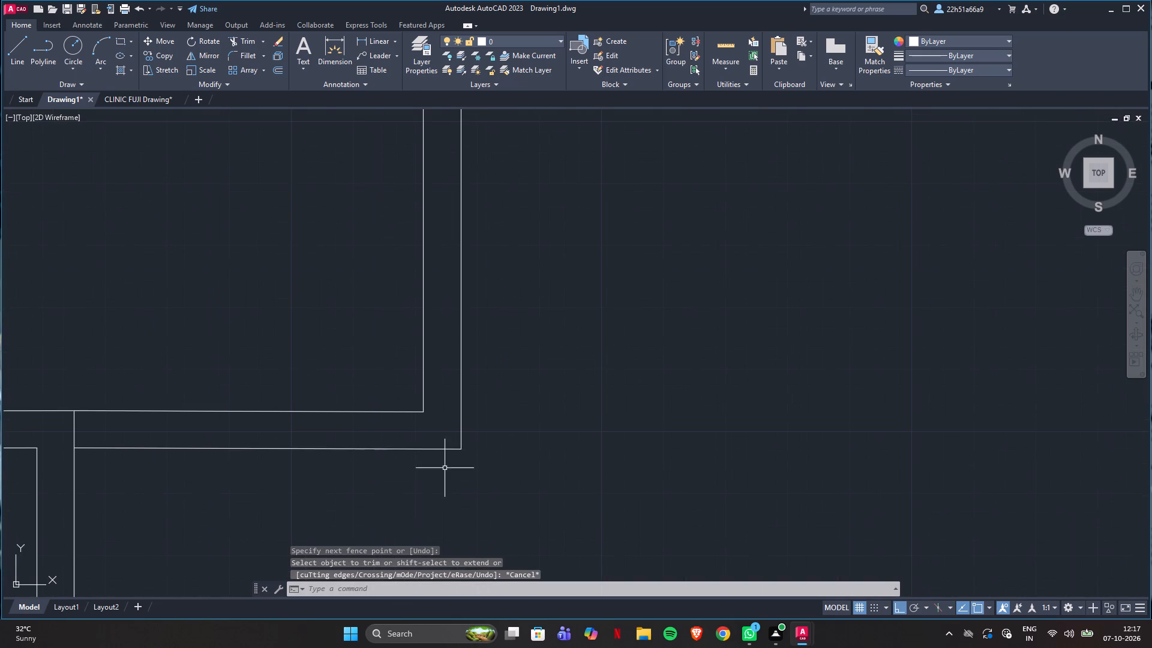
{"action": "scroll", "coordinate": [467, 460], "scroll_direction": "up", "scroll_amount": 7}
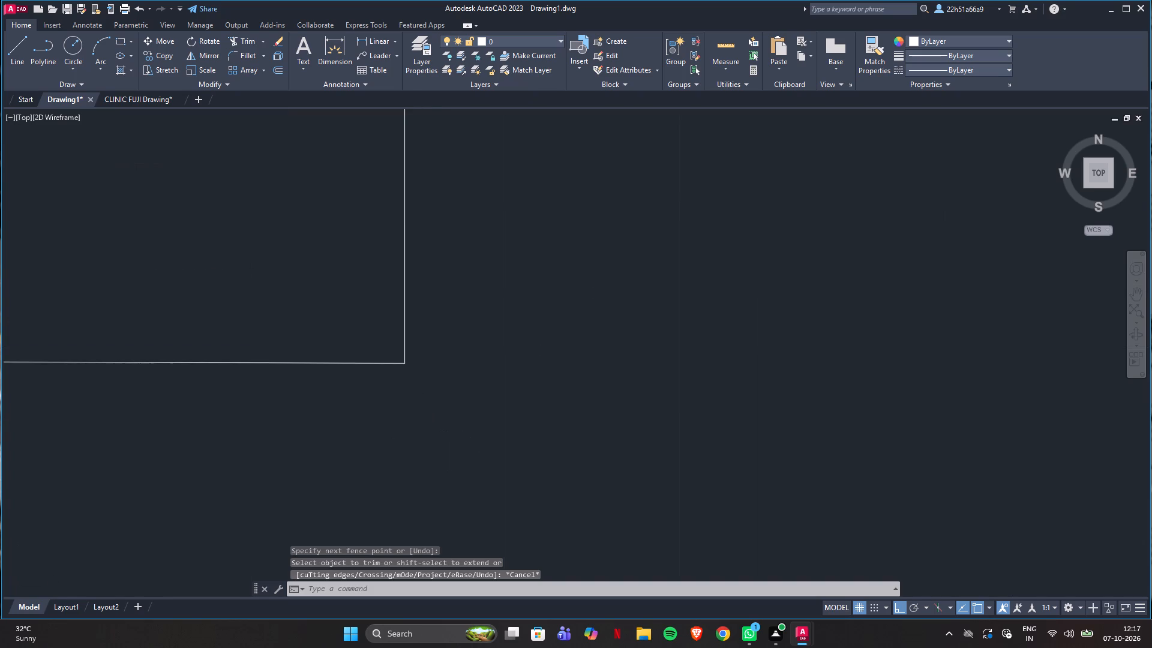
{"action": "scroll", "coordinate": [449, 438], "scroll_direction": "down", "scroll_amount": 14}
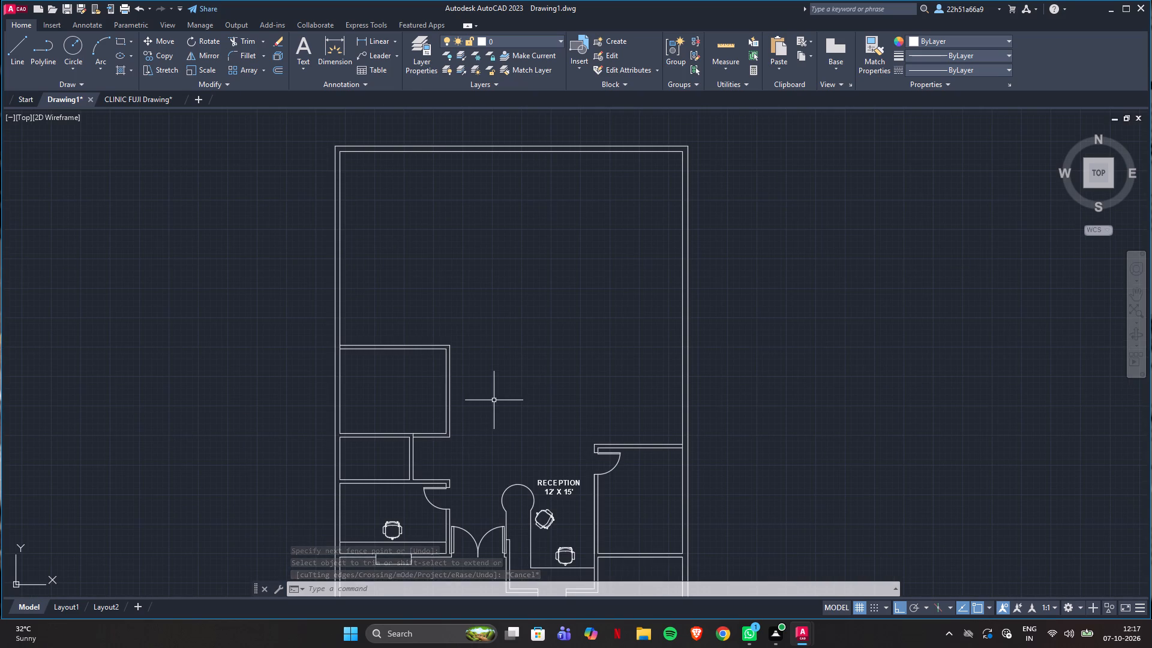
Check the next room in CLINIC FUJI Drawing, and offset the finished room's outermost upper wall line upward by 12' in Drawing1.
{"action": "left_click", "coordinate": [142, 101]}
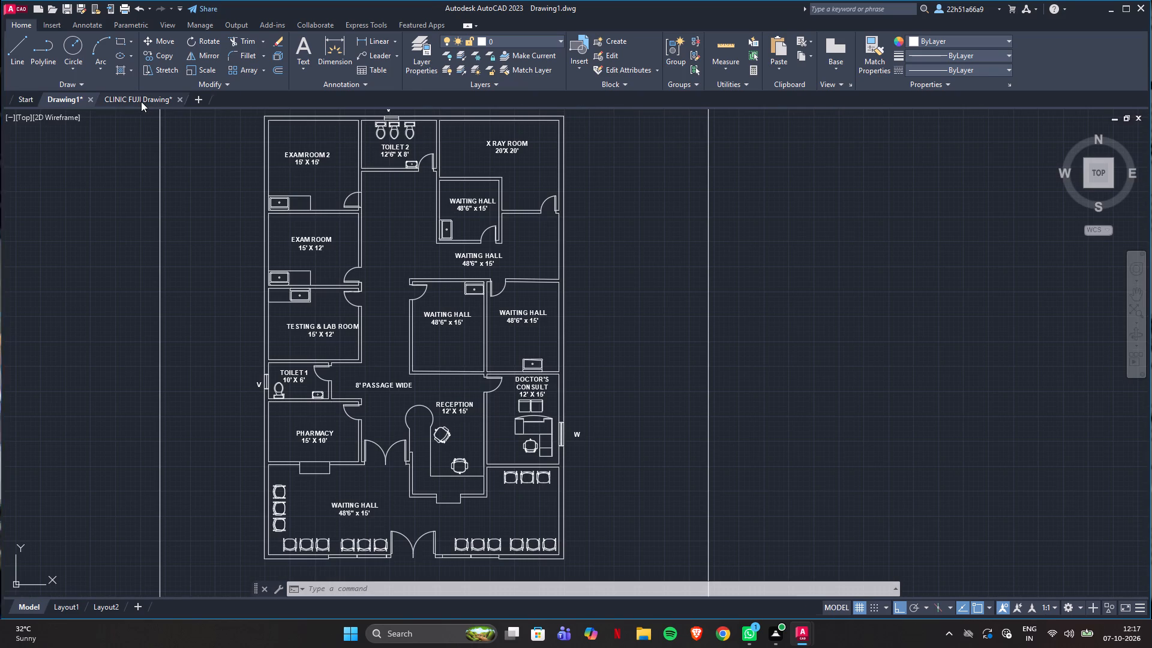
{"action": "left_click", "coordinate": [66, 102]}
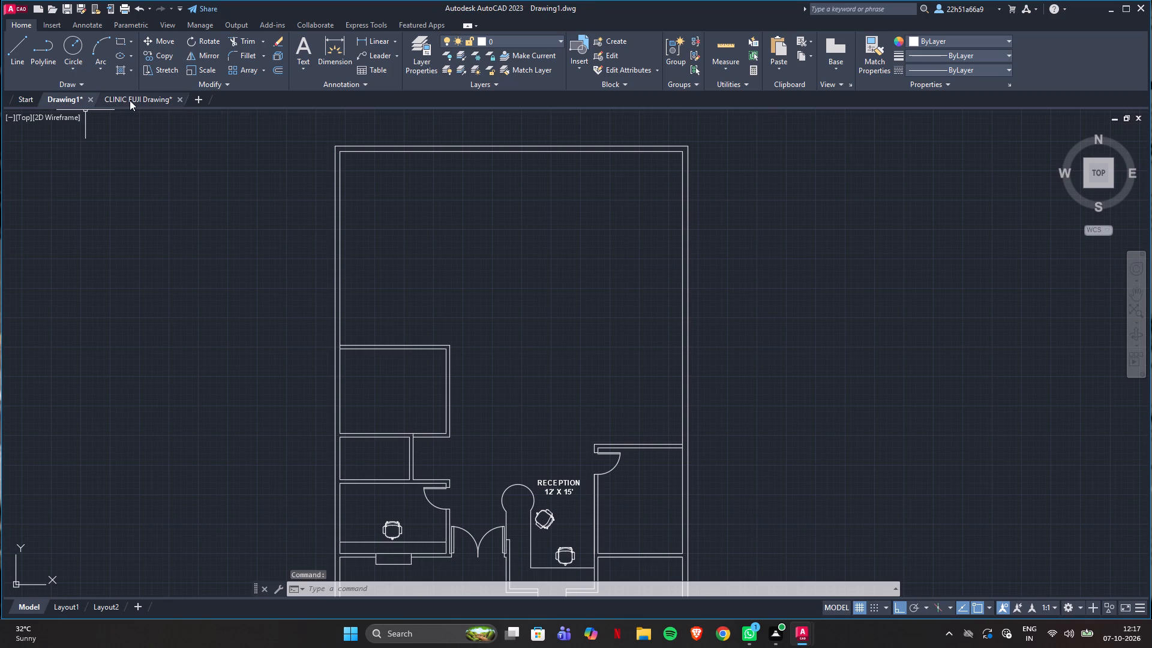
{"action": "left_click", "coordinate": [133, 101]}
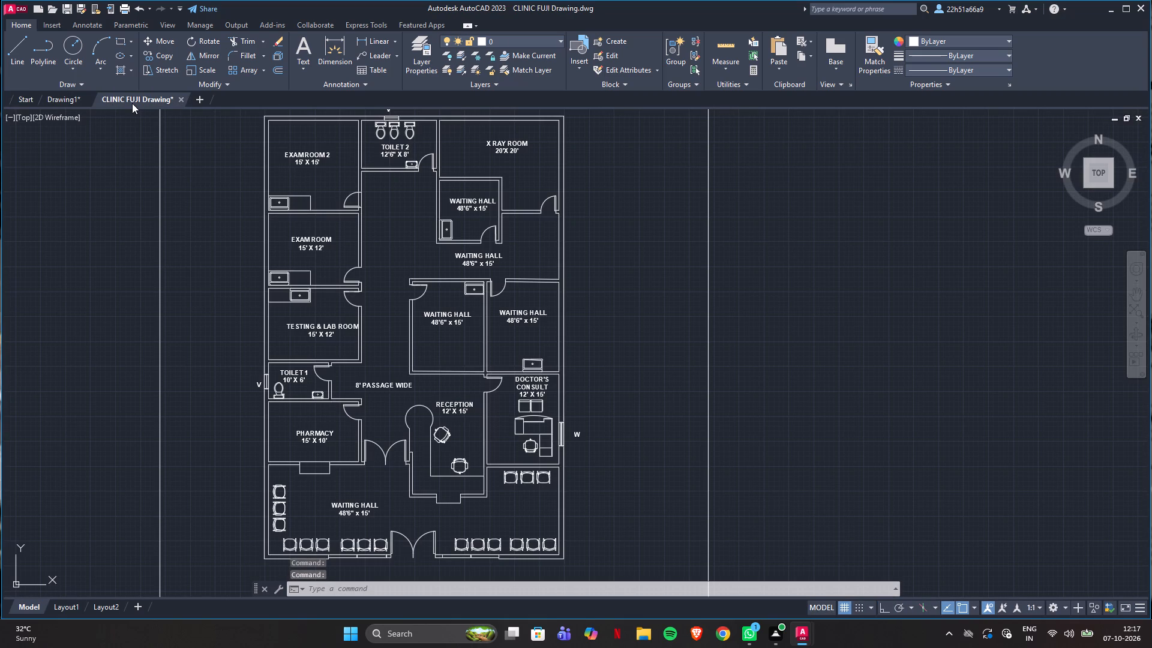
{"action": "left_click", "coordinate": [49, 100]}
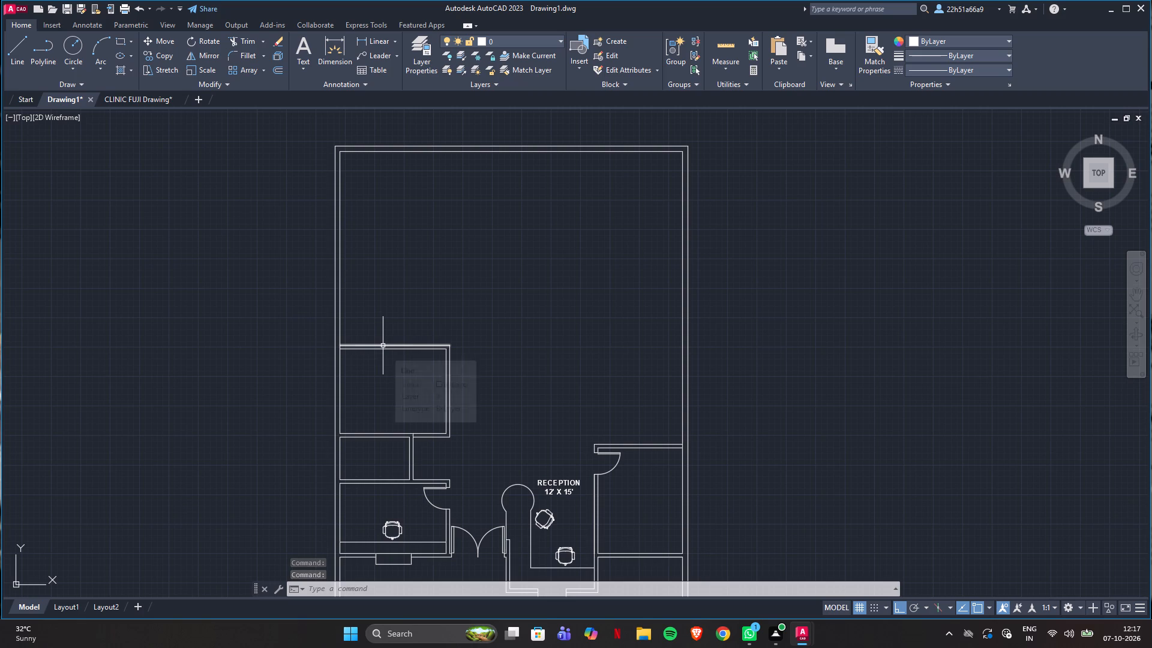
{"action": "key", "text": "o"}
{"action": "key", "text": "f"}
{"action": "key", "text": "Return"}
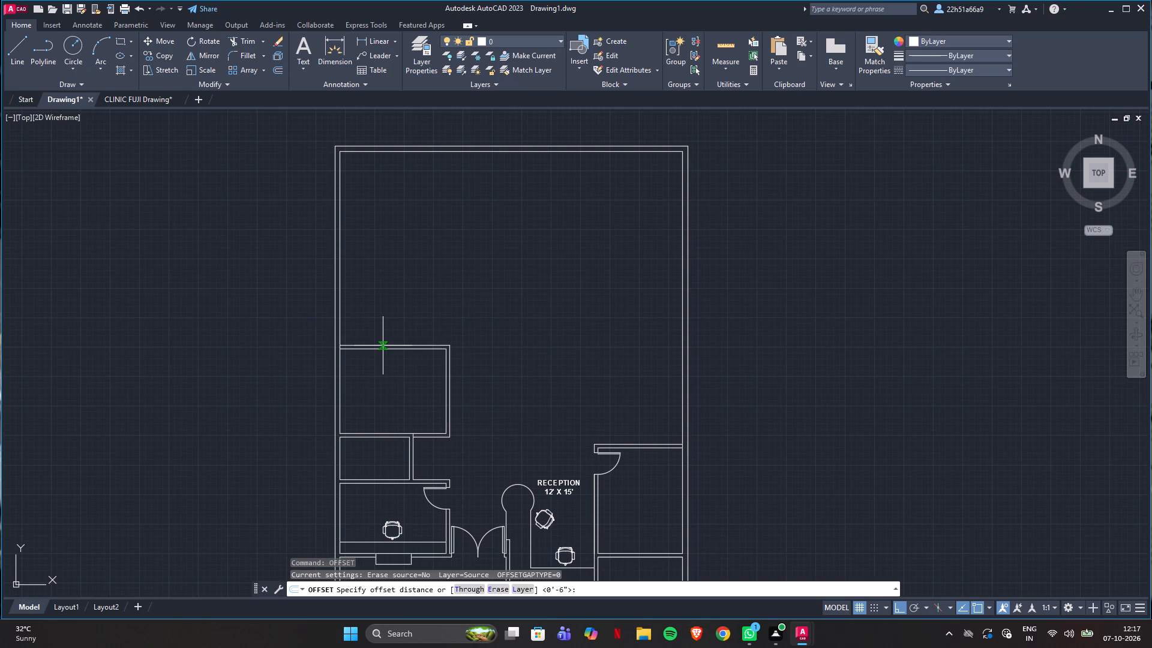
{"action": "type", "text": "12"}
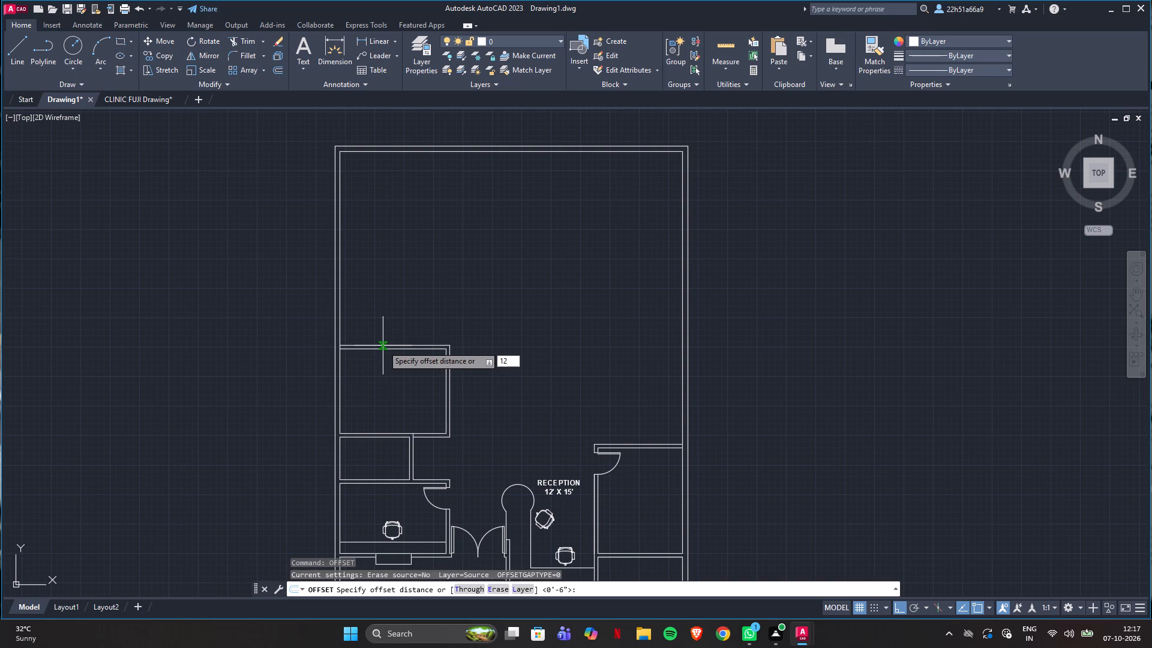
{"action": "key", "text": "apostrophe"}
{"action": "key", "text": "Return"}
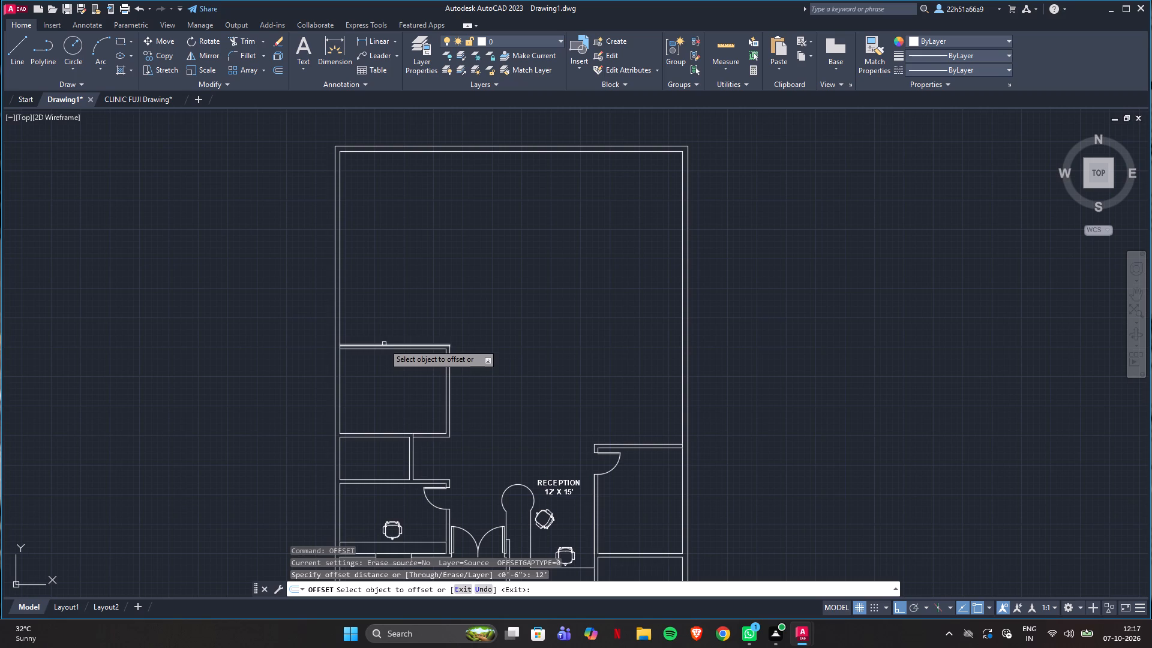
{"action": "left_click", "coordinate": [384, 344]}
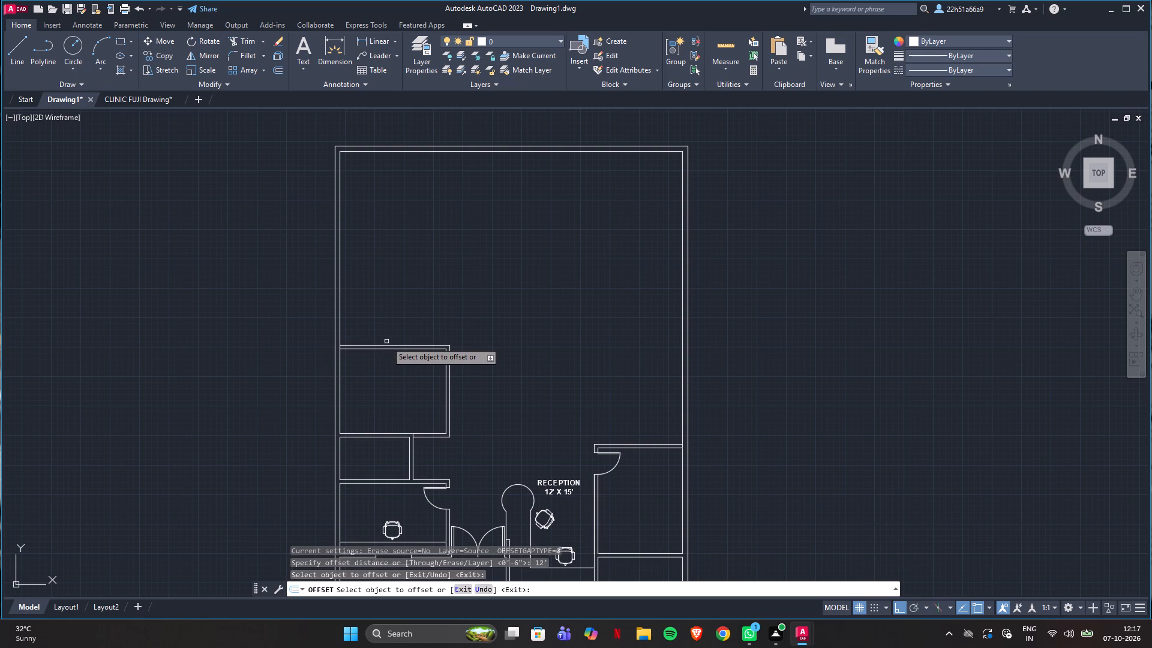
{"action": "left_click", "coordinate": [386, 346]}
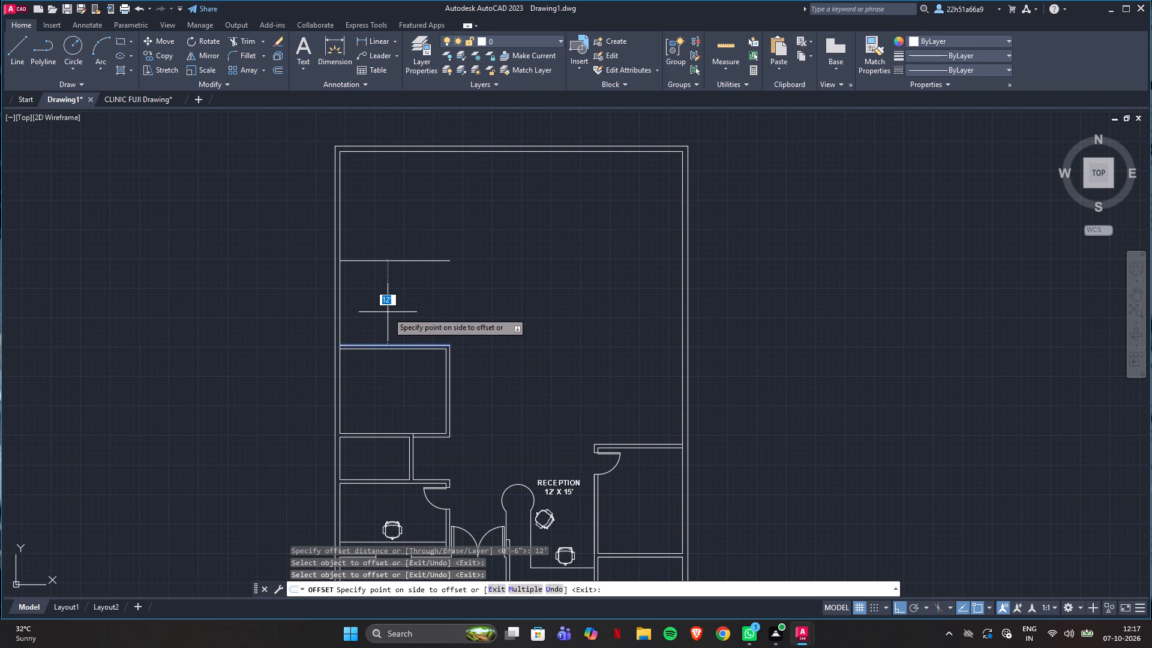
{"action": "left_click", "coordinate": [388, 312]}
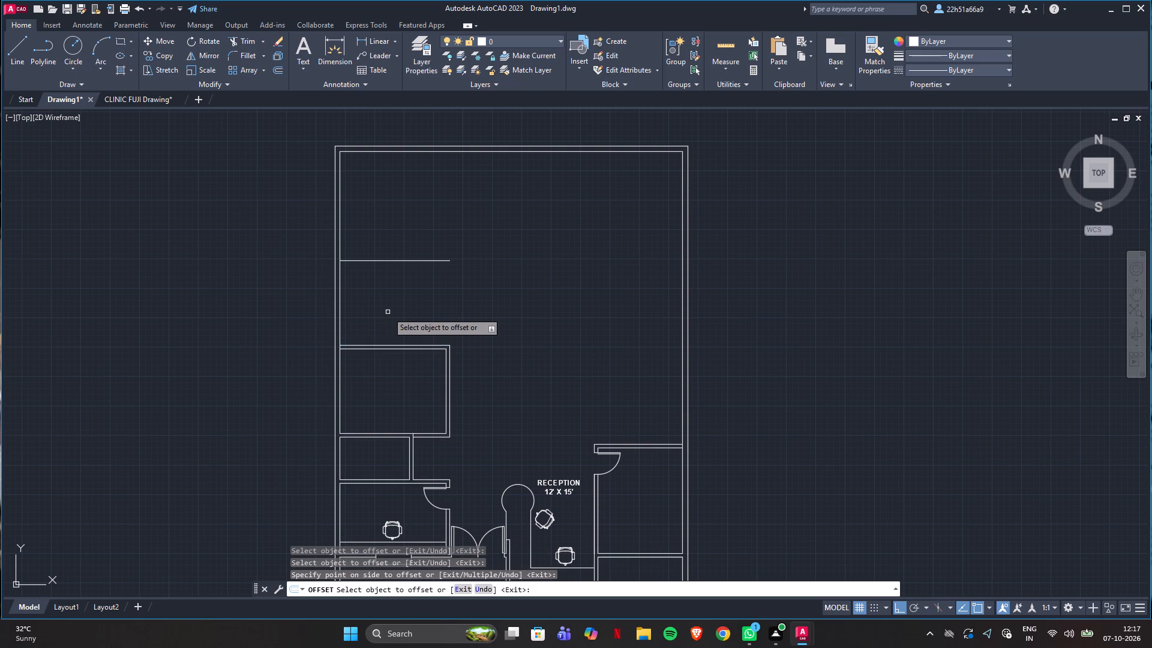
{"action": "key", "text": "Escape"}
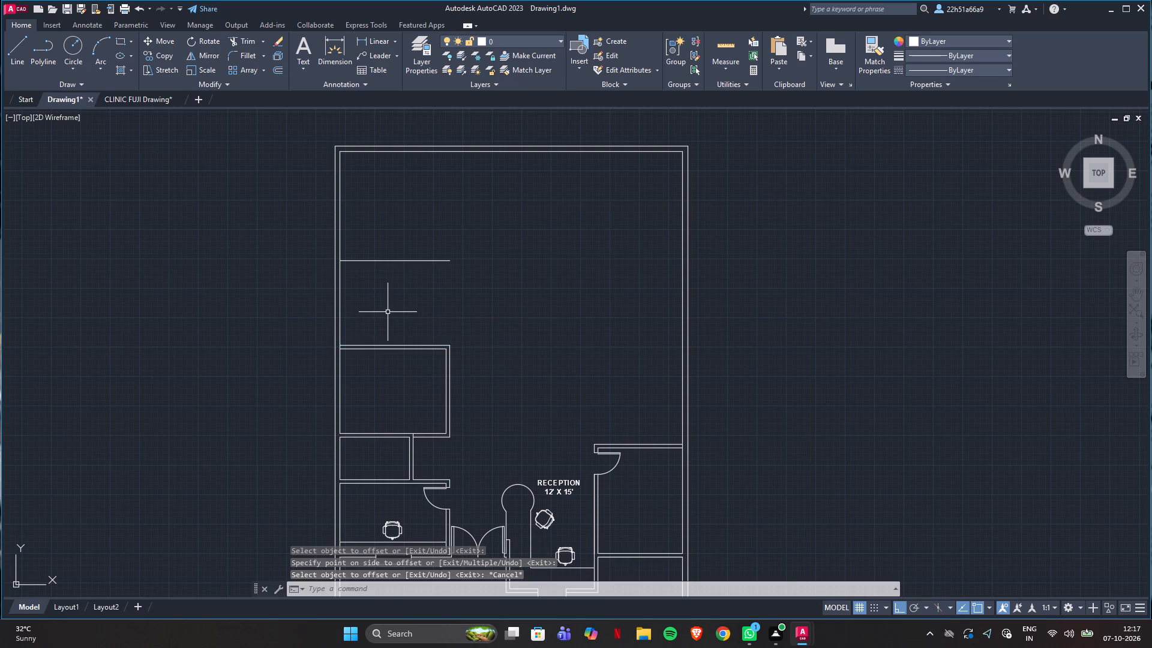
Draw a line about 12' long beside the building's outer wall, from the new offset line down to the finished room's upper wall.
{"action": "left_click", "coordinate": [16, 51]}
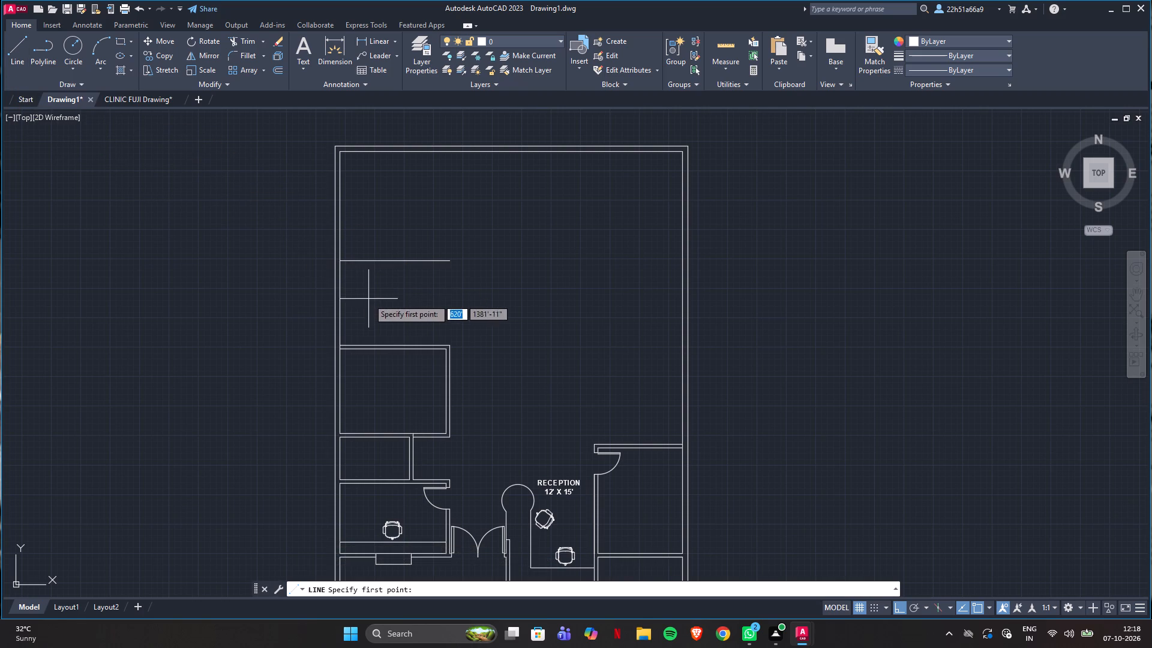
{"action": "left_click", "coordinate": [339, 263]}
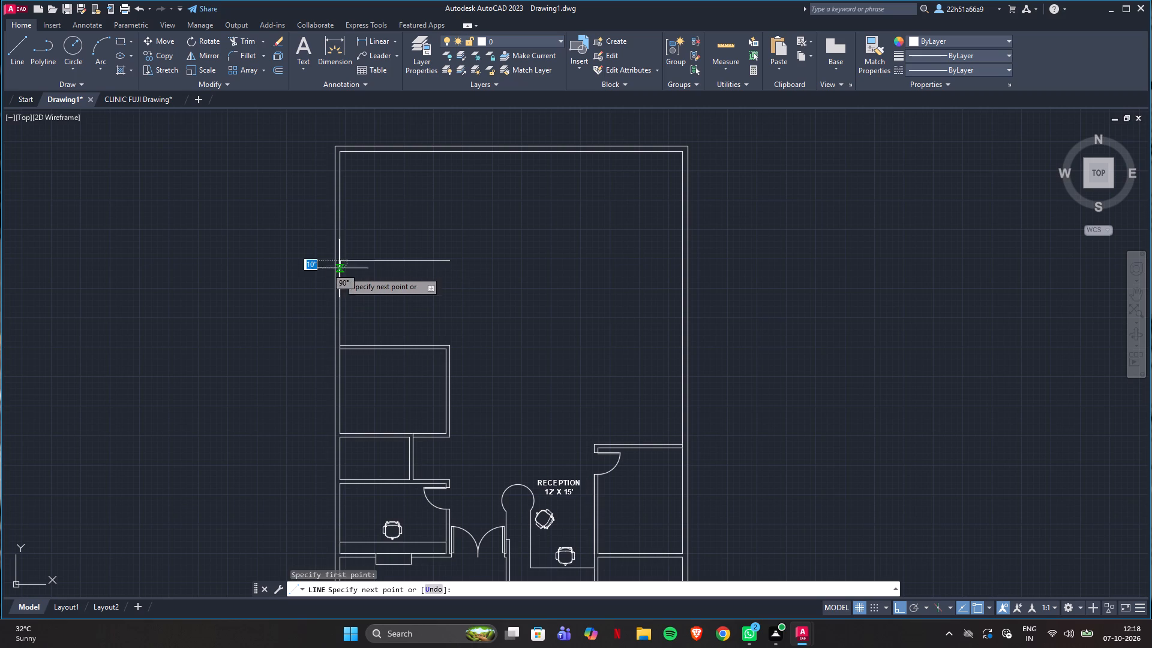
{"action": "left_click", "coordinate": [341, 343]}
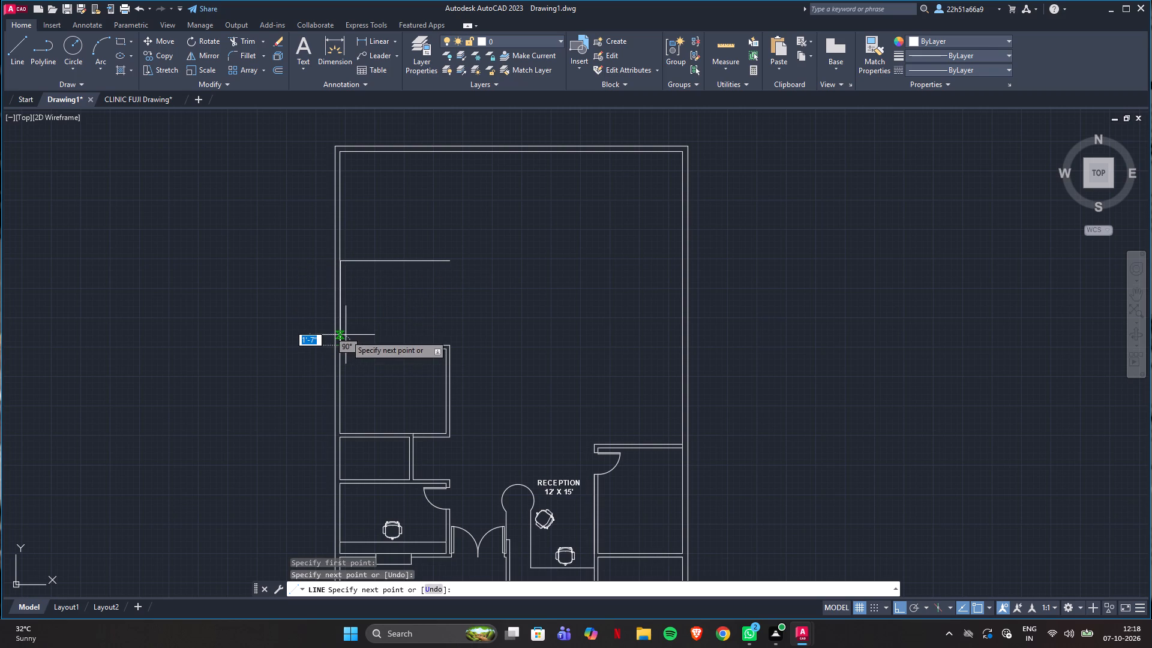
{"action": "key", "text": "Escape"}
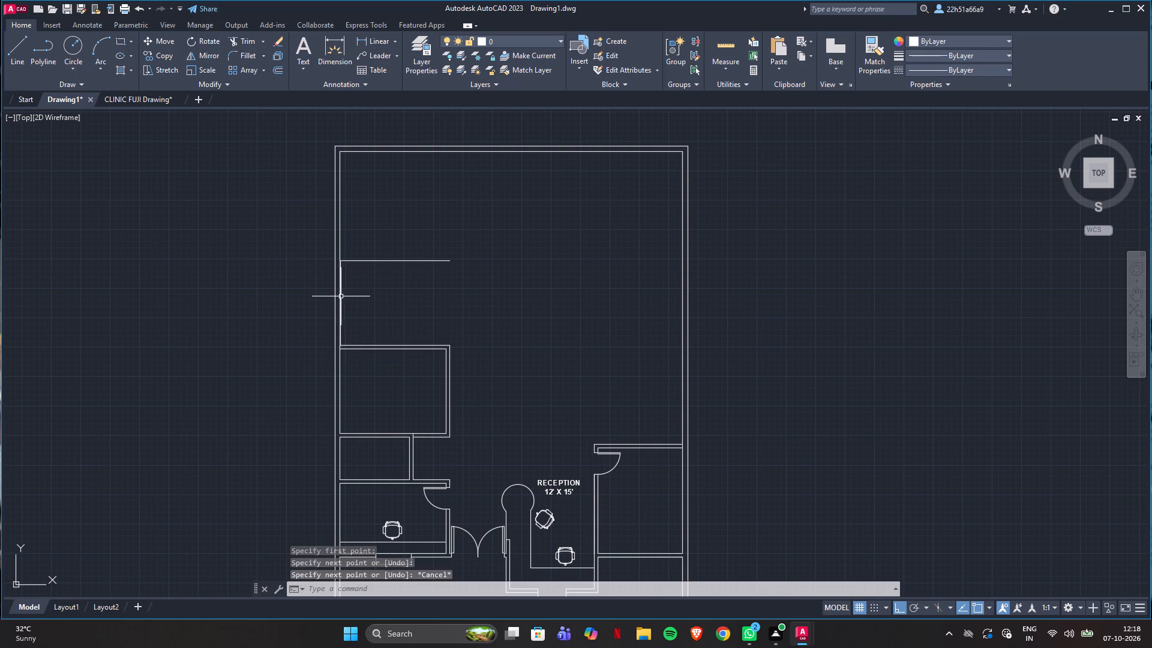
Offset the new vertical line by 15' toward the passage to form the second room's passage-side wall line.
{"action": "left_click", "coordinate": [340, 296]}
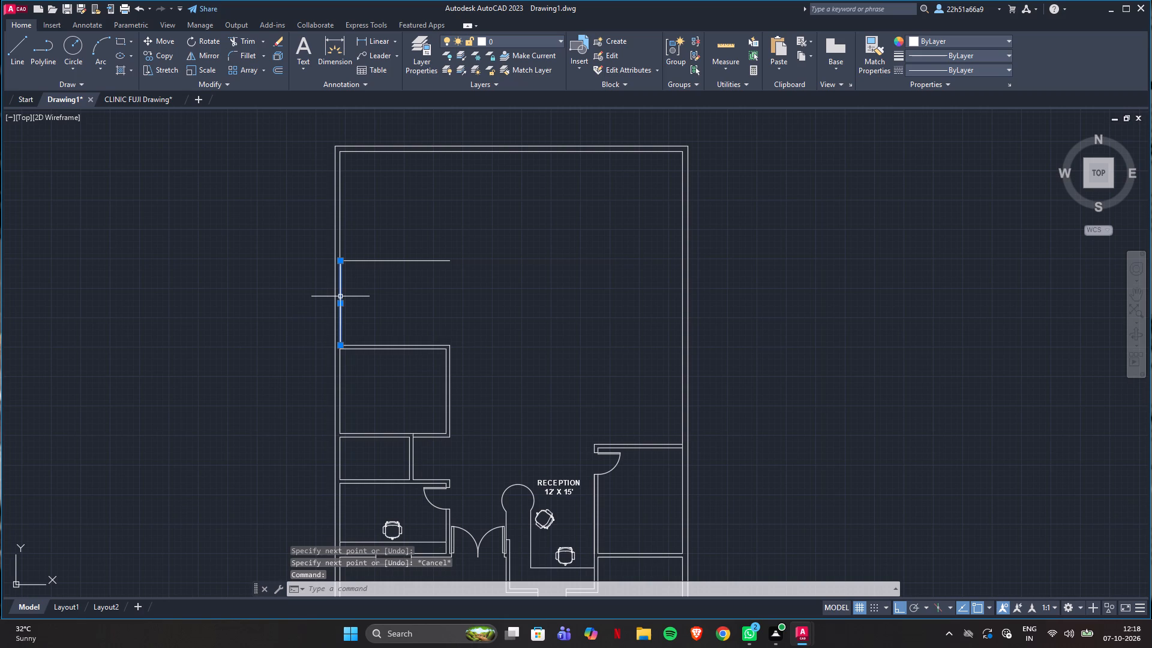
{"action": "key", "text": "o"}
{"action": "key", "text": "f"}
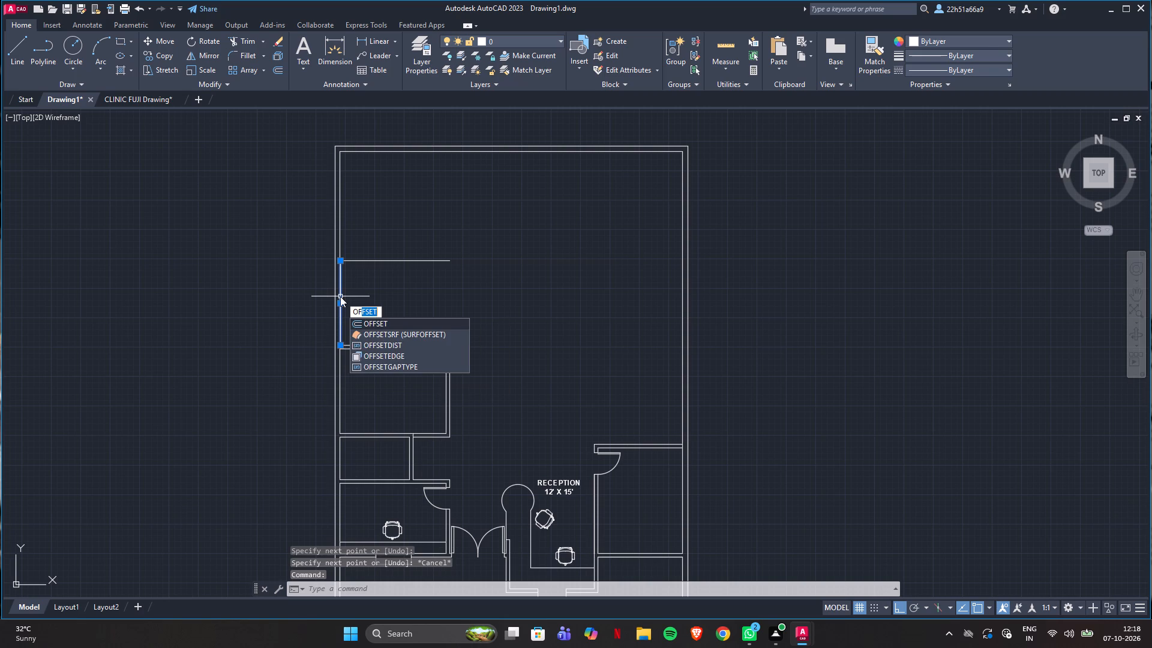
{"action": "key", "text": "Return"}
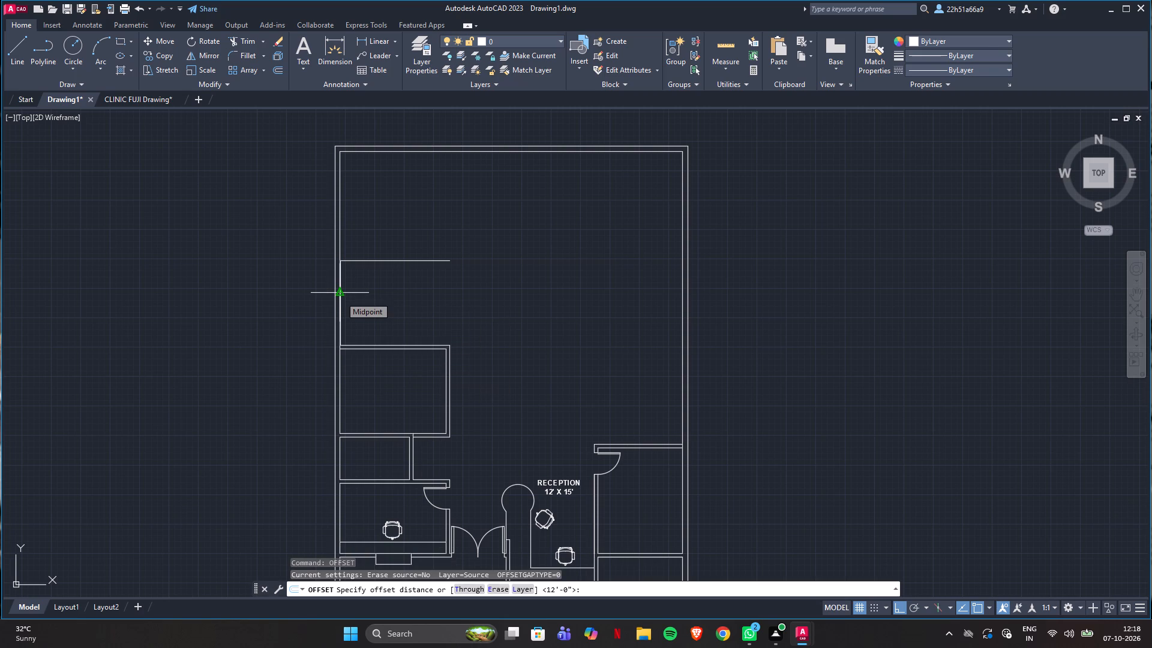
{"action": "type", "text": "12"}
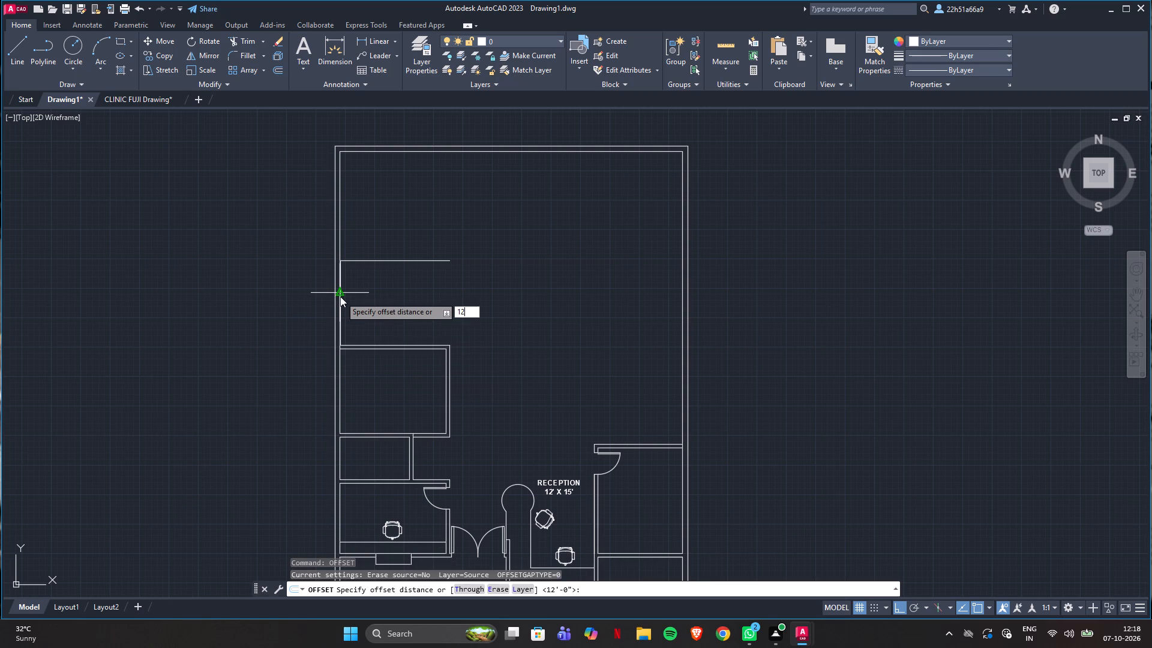
{"action": "key", "text": "BackSpace"}
{"action": "key", "text": "5"}
{"action": "key", "text": "apostrophe"}
{"action": "key", "text": "Return"}
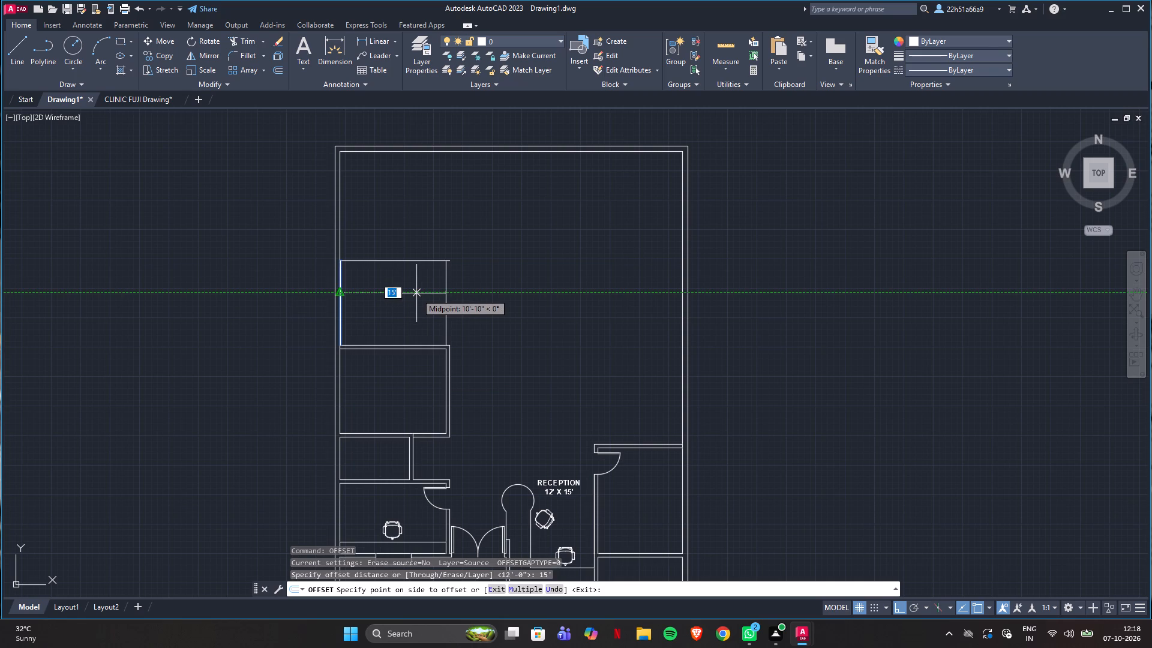
{"action": "left_click", "coordinate": [416, 293]}
{"action": "key", "text": "Escape"}
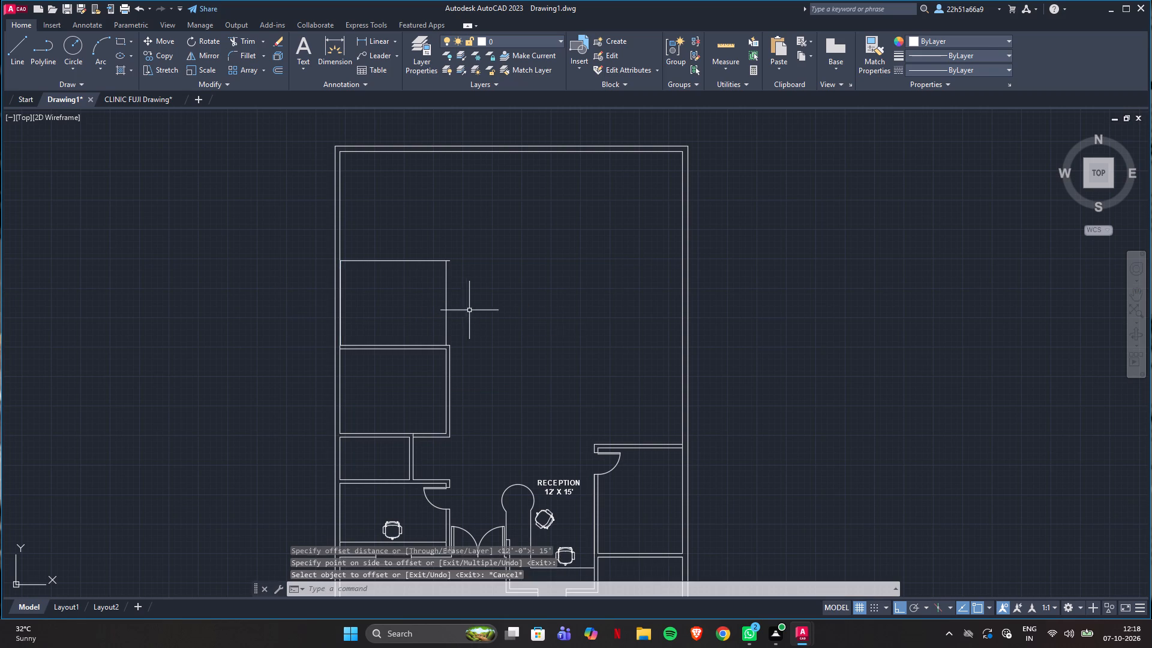
Erase the short vertical line drawn just inside the building's outer wall above the finished room.
{"action": "scroll", "coordinate": [341, 286], "scroll_direction": "up", "scroll_amount": 4}
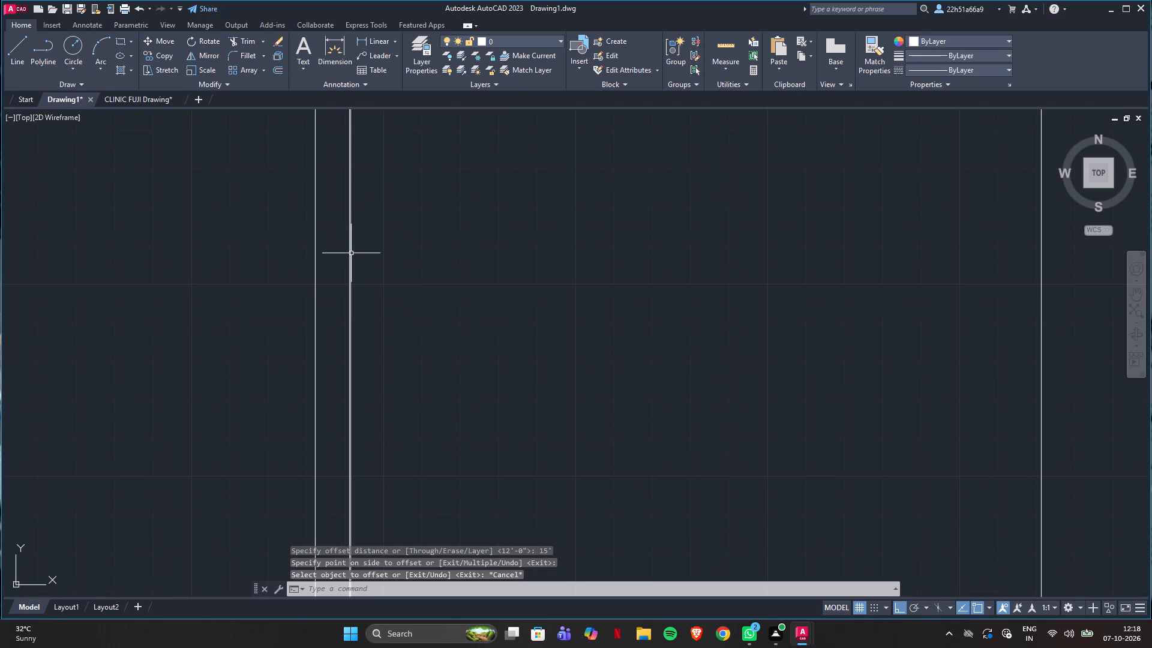
{"action": "scroll", "coordinate": [374, 326], "scroll_direction": "down", "scroll_amount": 3}
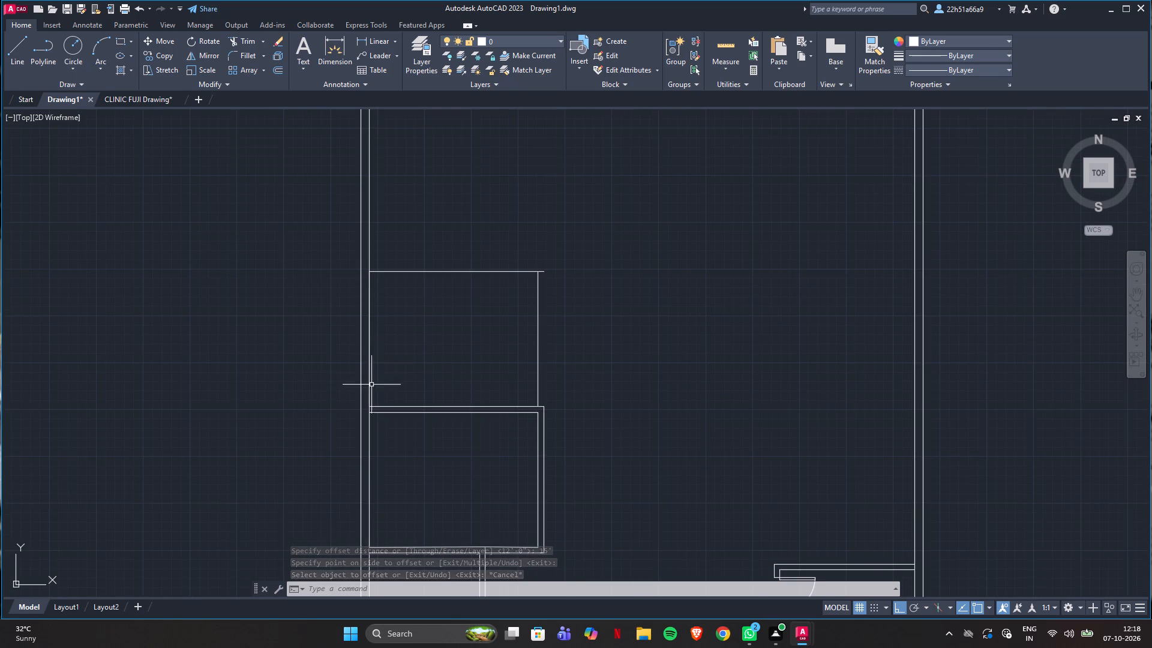
{"action": "scroll", "coordinate": [371, 388], "scroll_direction": "up", "scroll_amount": 4}
{"action": "scroll", "coordinate": [351, 519], "scroll_direction": "up", "scroll_amount": 4}
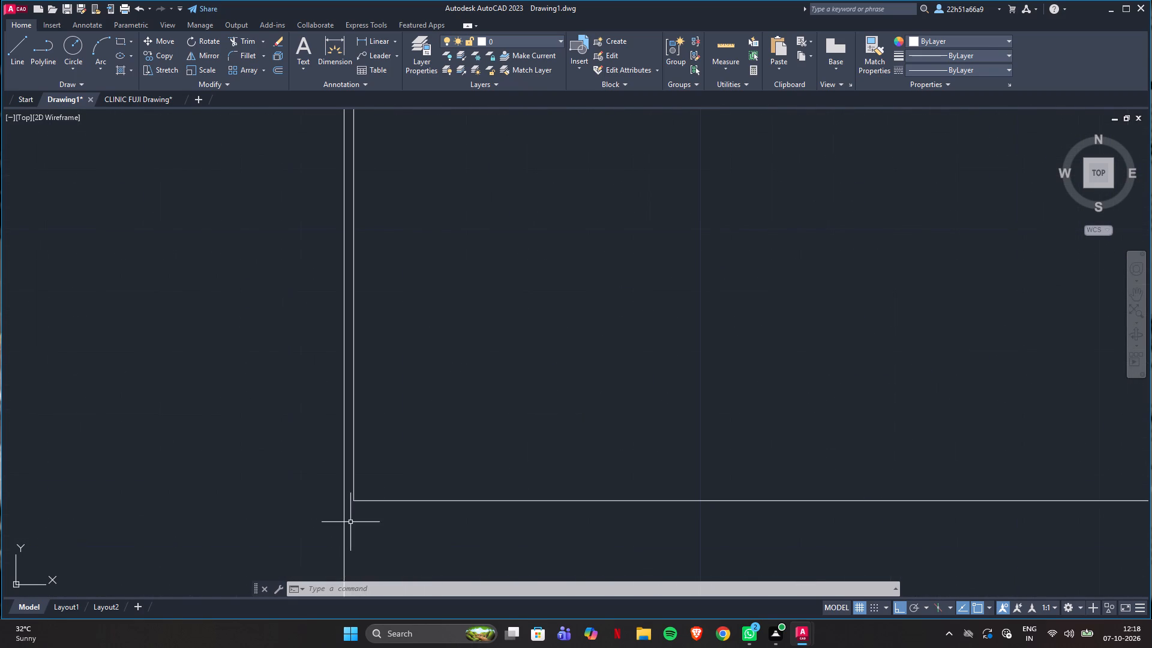
{"action": "scroll", "coordinate": [363, 451], "scroll_direction": "down", "scroll_amount": 3}
{"action": "scroll", "coordinate": [403, 457], "scroll_direction": "up", "scroll_amount": 3}
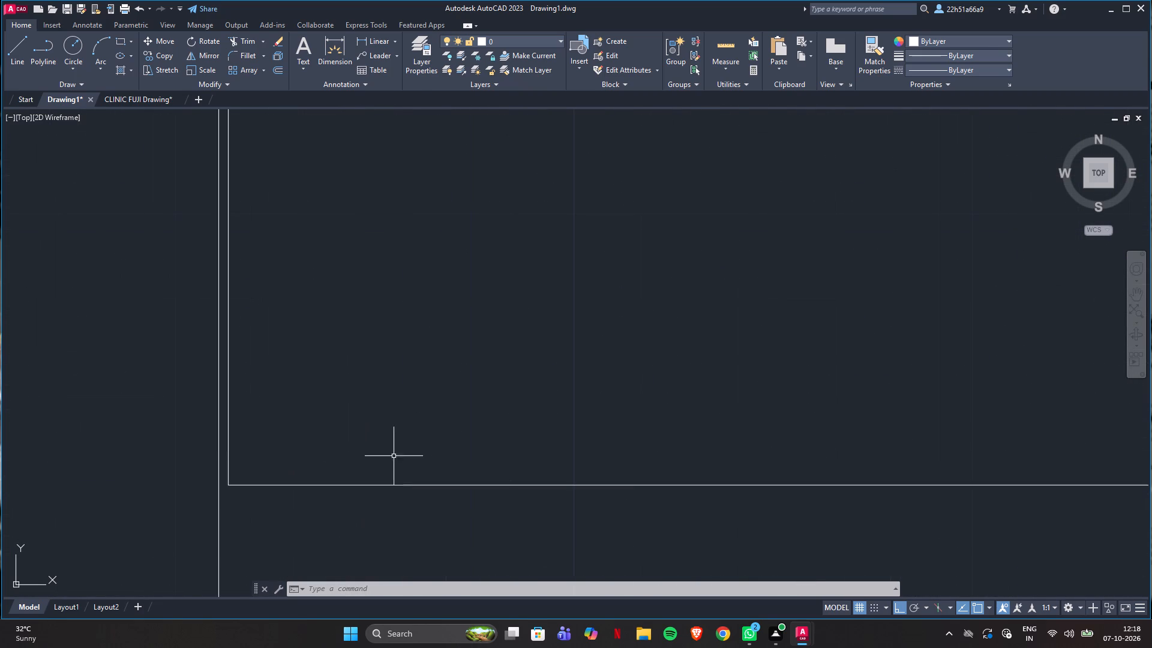
{"action": "scroll", "coordinate": [233, 450], "scroll_direction": "down", "scroll_amount": 3}
{"action": "scroll", "coordinate": [231, 440], "scroll_direction": "up", "scroll_amount": 2}
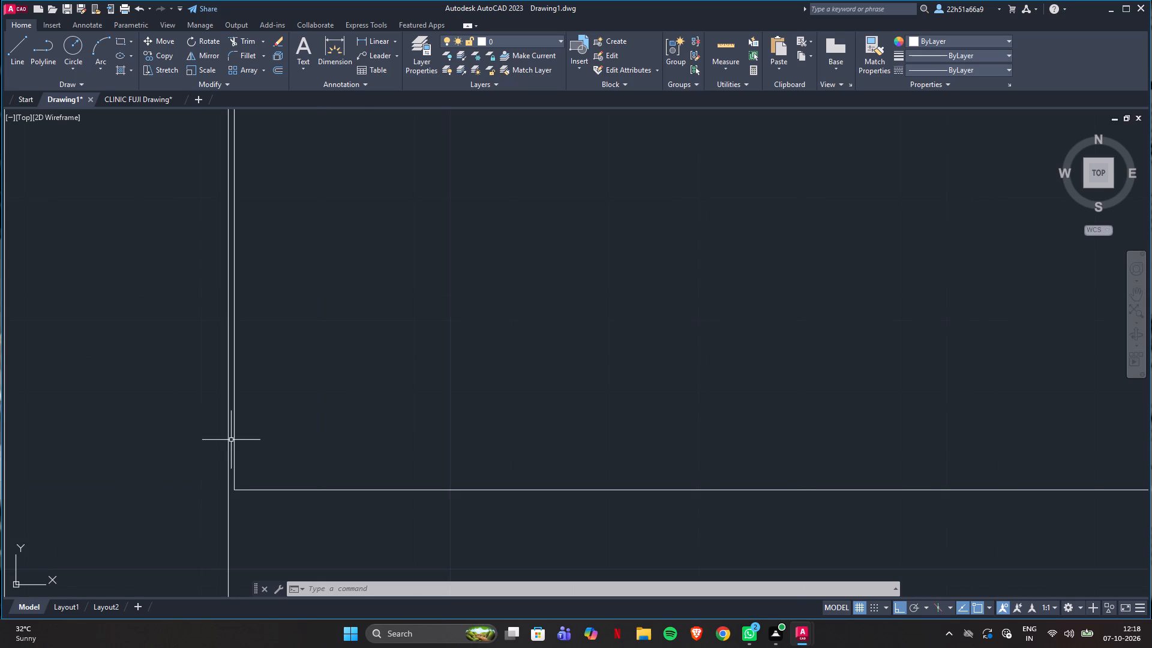
{"action": "scroll", "coordinate": [399, 434], "scroll_direction": "down", "scroll_amount": 3}
{"action": "scroll", "coordinate": [367, 436], "scroll_direction": "up", "scroll_amount": 3}
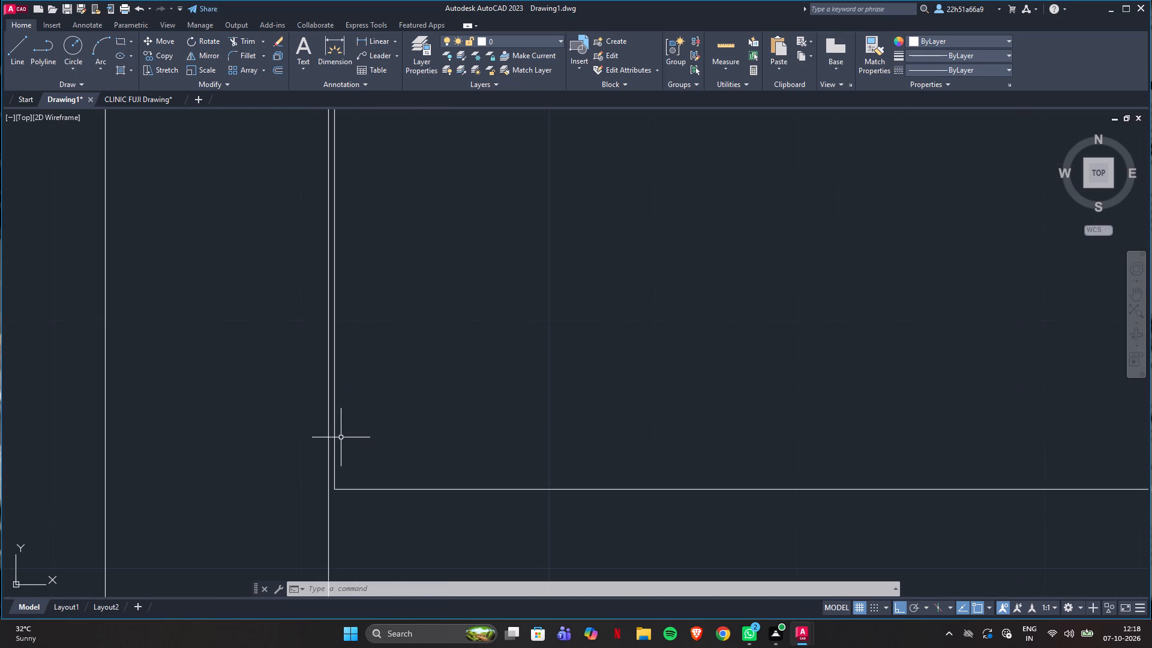
{"action": "left_click", "coordinate": [334, 440]}
{"action": "key", "text": "Delete"}
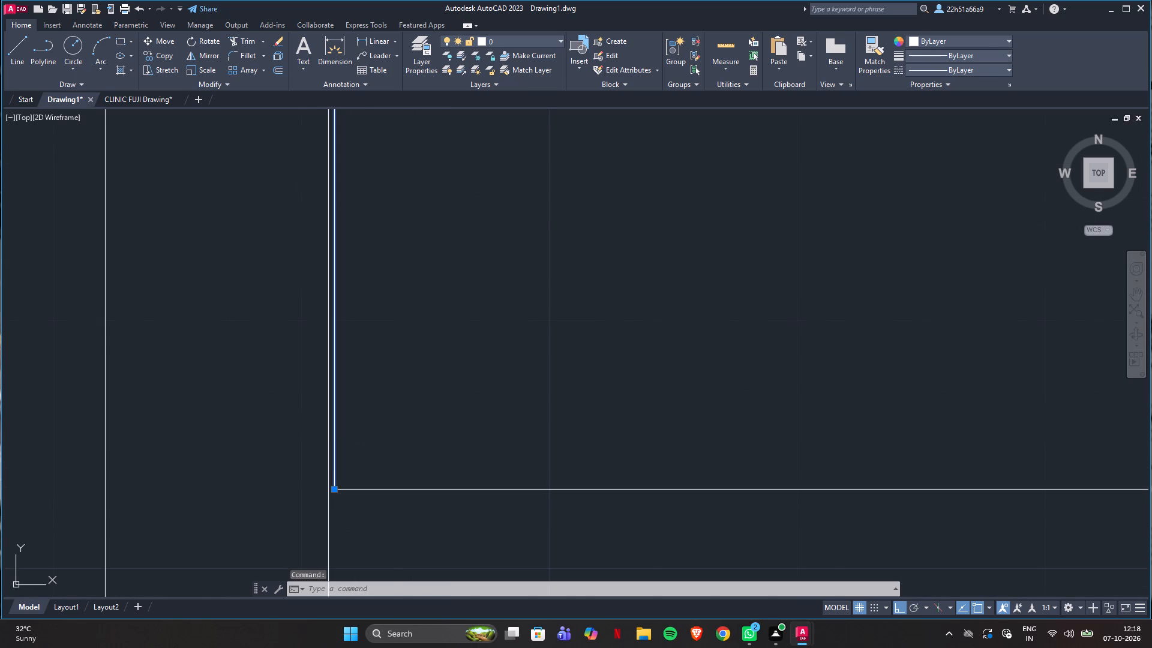
Erase the second room's passage-side vertical wall line.
{"action": "scroll", "coordinate": [333, 471], "scroll_direction": "down", "scroll_amount": 4}
{"action": "scroll", "coordinate": [350, 416], "scroll_direction": "down", "scroll_amount": 3}
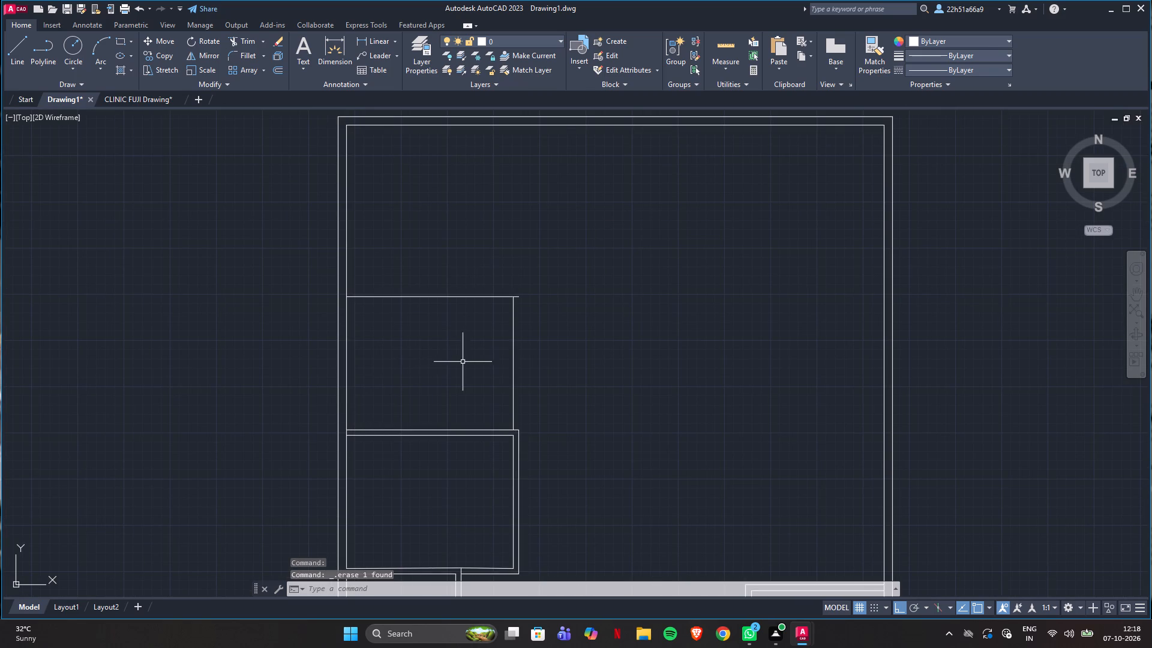
{"action": "left_click", "coordinate": [514, 368]}
{"action": "key", "text": "Delete"}
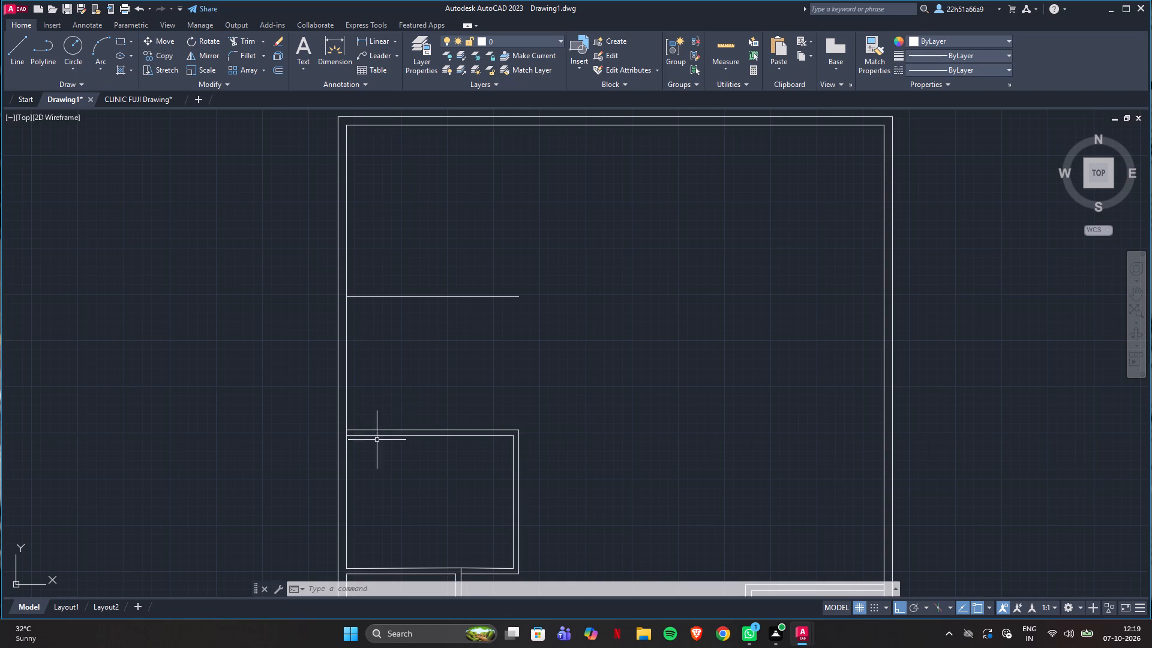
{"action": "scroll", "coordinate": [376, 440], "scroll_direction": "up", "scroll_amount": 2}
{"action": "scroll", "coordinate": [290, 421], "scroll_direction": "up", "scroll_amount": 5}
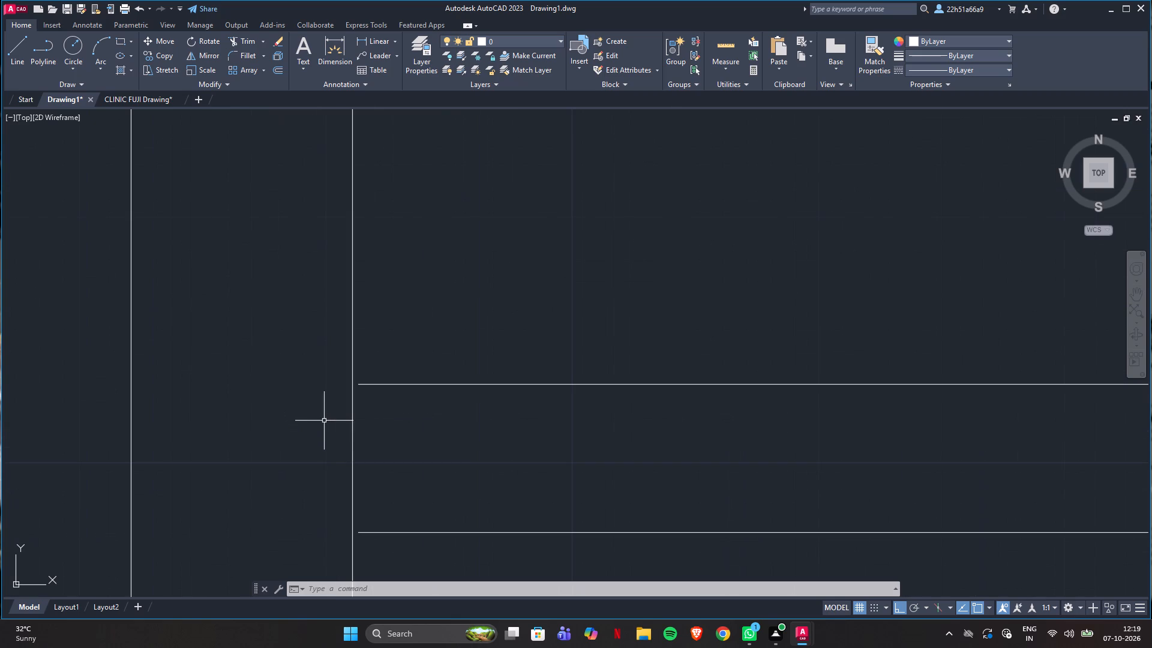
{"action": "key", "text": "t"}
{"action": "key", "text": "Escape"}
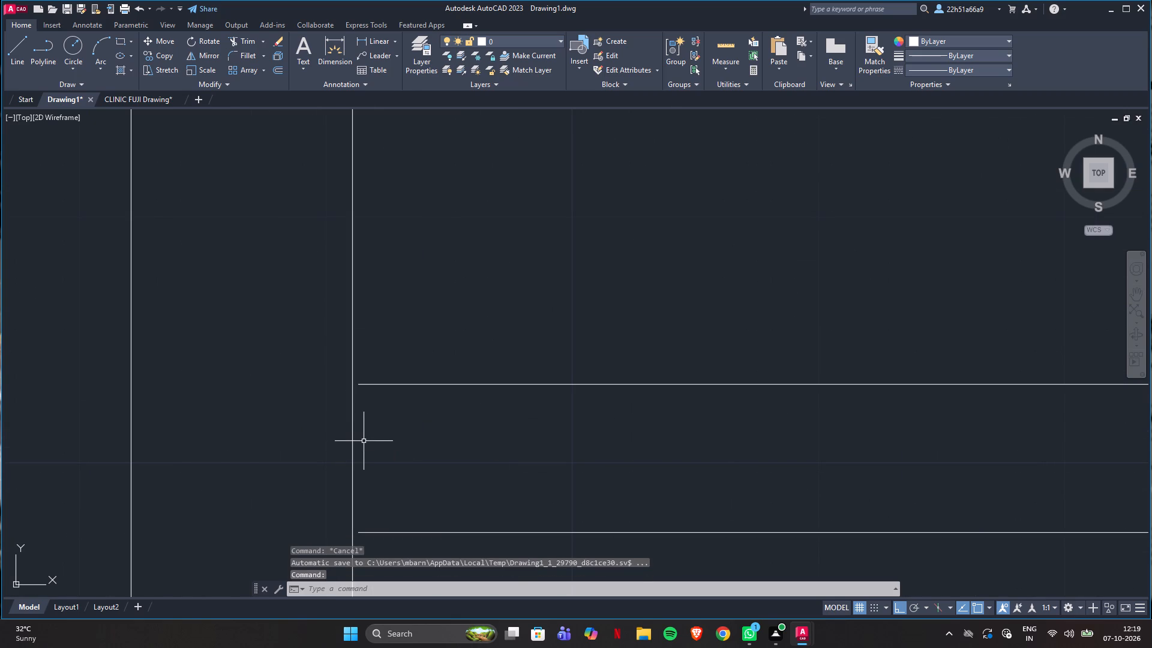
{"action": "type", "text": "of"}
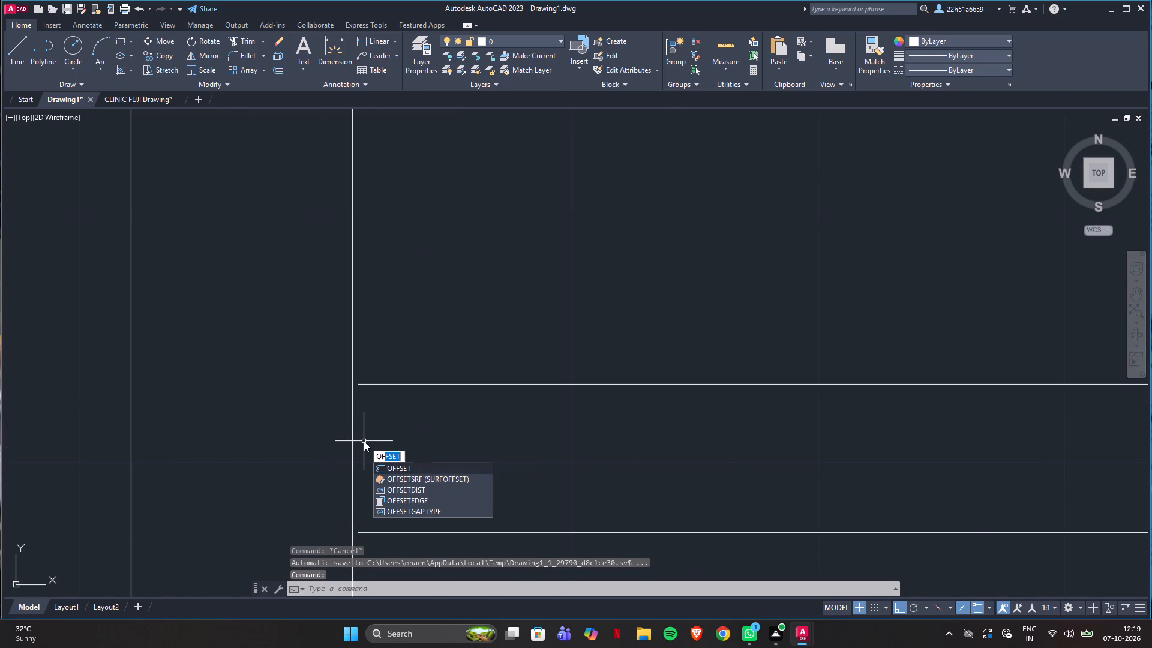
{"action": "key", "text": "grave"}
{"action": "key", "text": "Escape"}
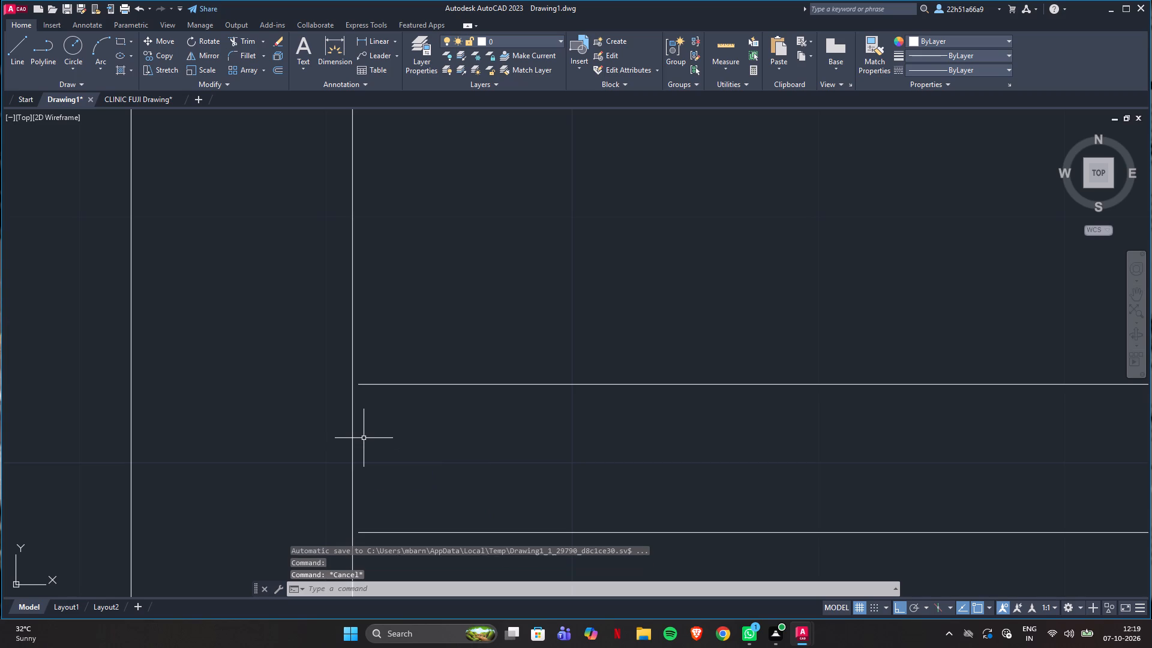
Extend the finished room's two upper wall lines to the inner line of the building's outer wall.
{"action": "type", "text": "ex"}
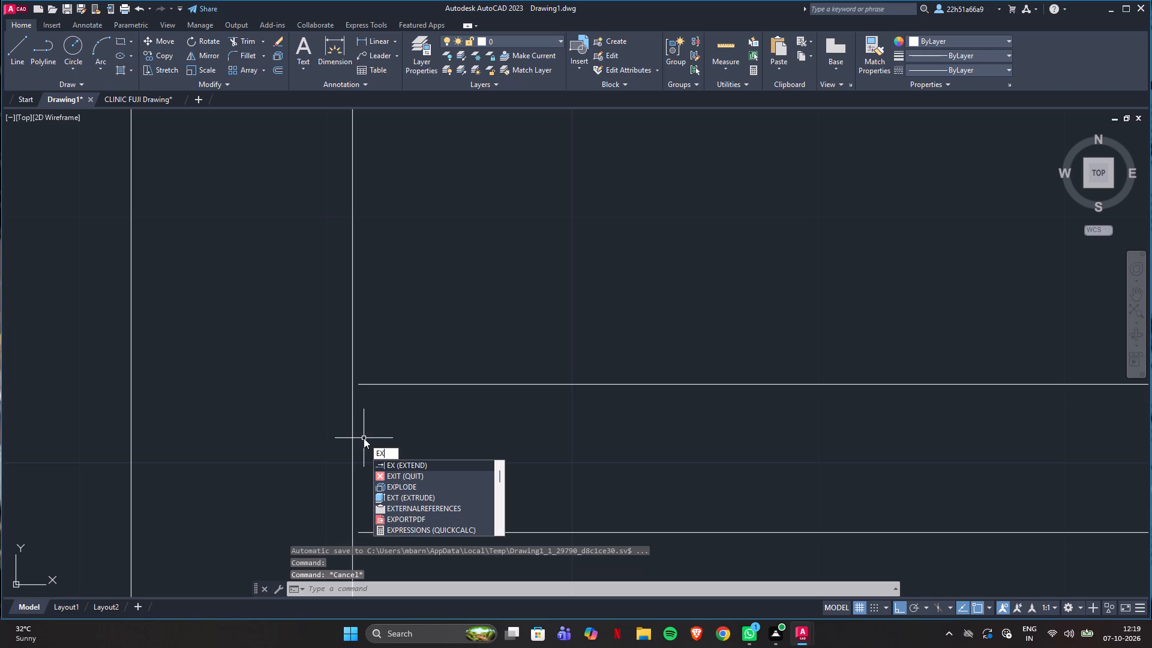
{"action": "key", "text": "Return"}
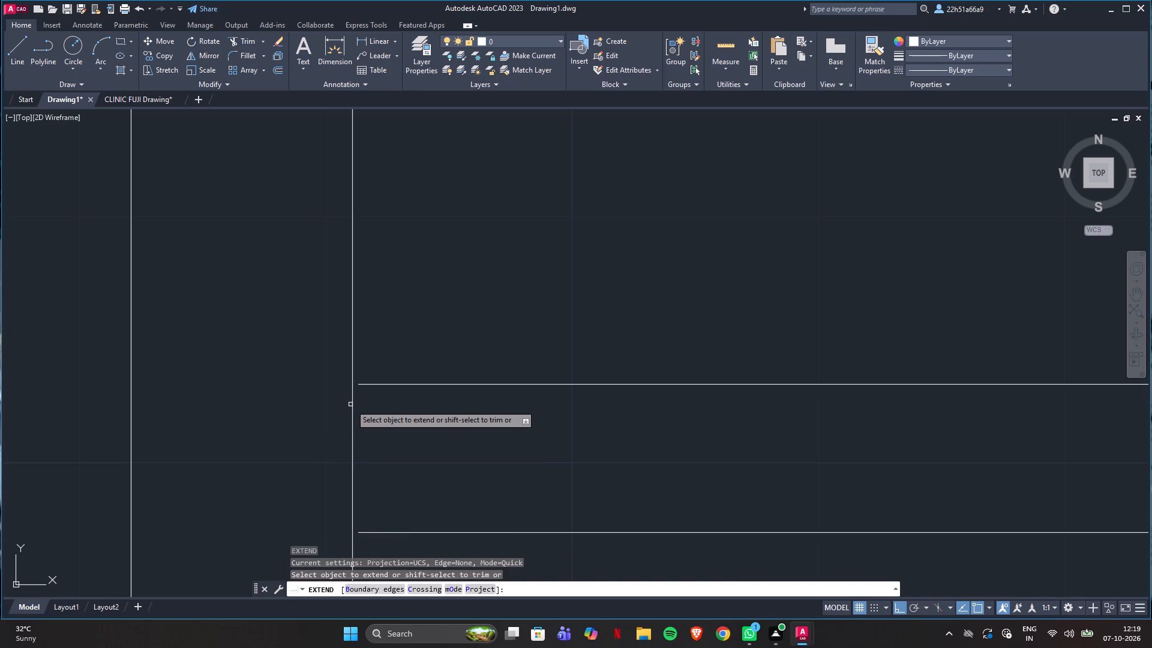
{"action": "left_click", "coordinate": [381, 386]}
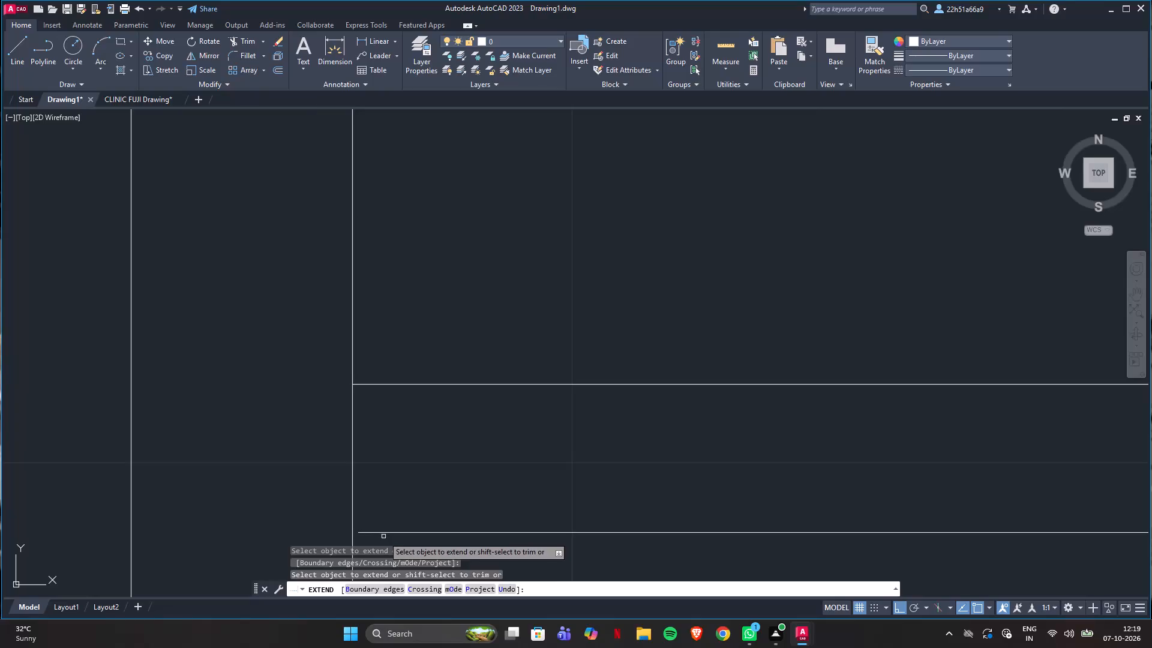
{"action": "left_click", "coordinate": [380, 533]}
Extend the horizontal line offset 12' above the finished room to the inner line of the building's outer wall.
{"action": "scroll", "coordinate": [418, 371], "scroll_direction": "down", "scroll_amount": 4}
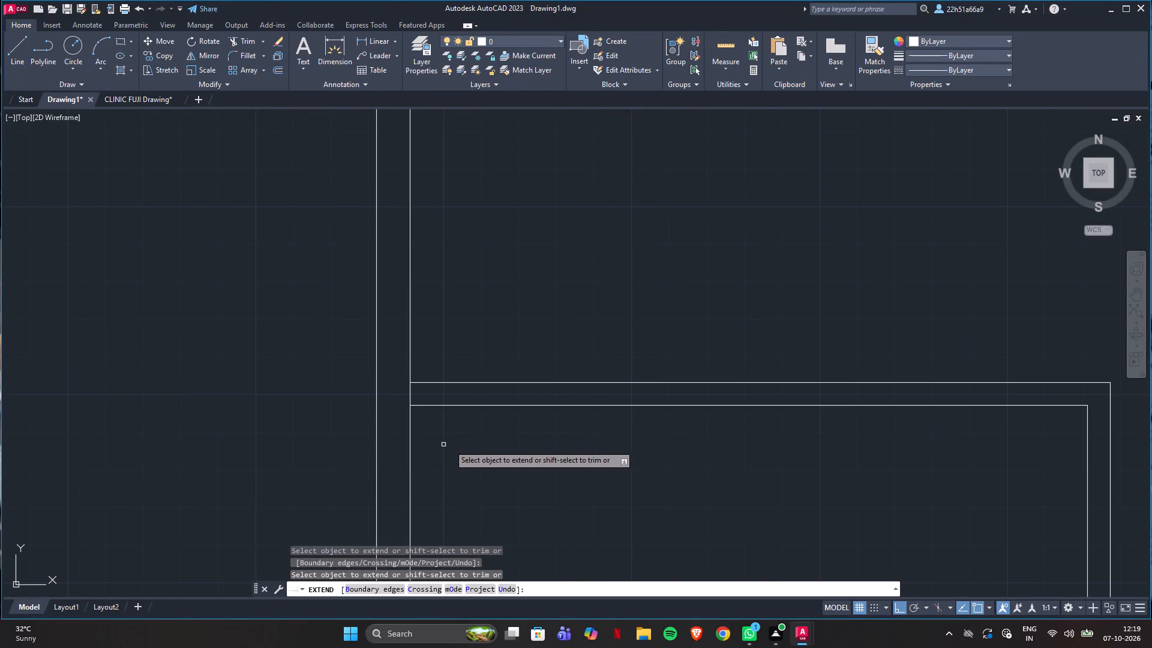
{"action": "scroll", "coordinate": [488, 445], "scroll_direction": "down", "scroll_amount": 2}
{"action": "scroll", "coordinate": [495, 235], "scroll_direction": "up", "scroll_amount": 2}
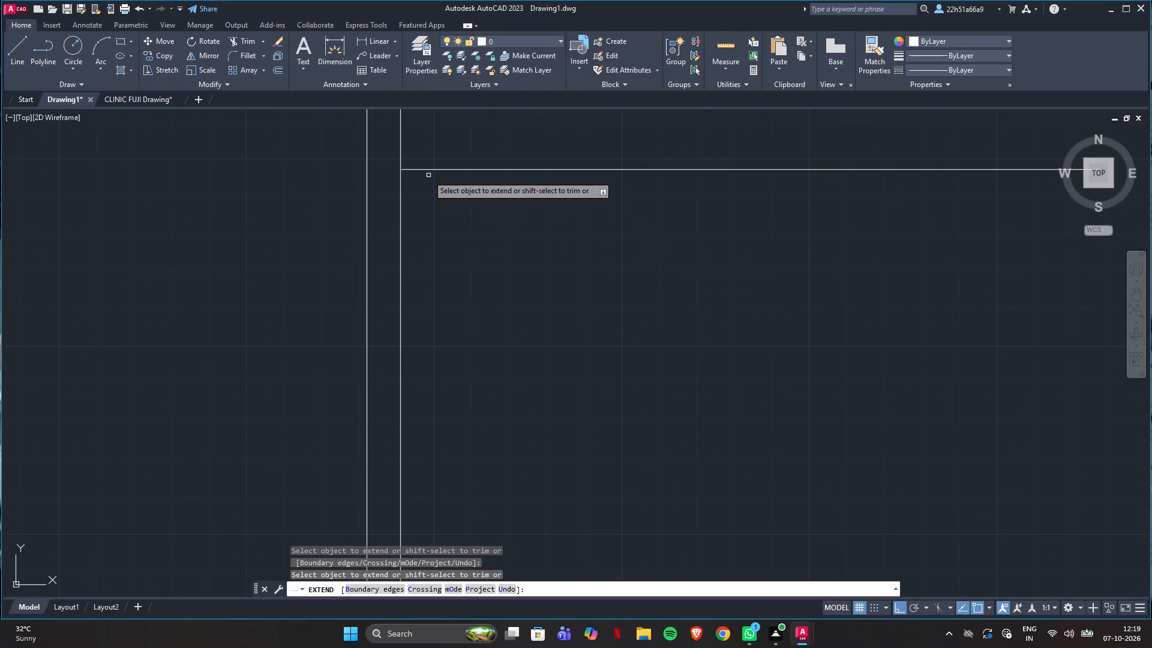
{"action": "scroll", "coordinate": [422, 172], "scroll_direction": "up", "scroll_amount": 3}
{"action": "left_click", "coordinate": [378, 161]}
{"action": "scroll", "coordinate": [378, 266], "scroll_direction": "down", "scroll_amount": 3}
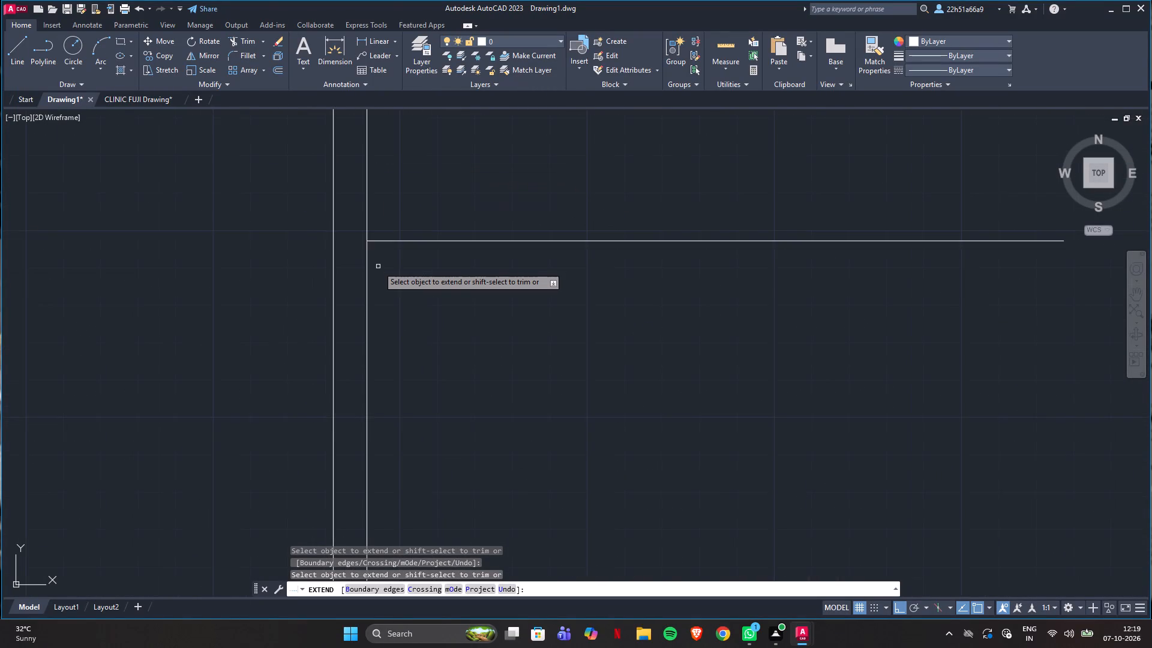
Examine the lower rooms' wall lines where they meet the building's outer wall for gaps, and end the Extend command.
{"action": "scroll", "coordinate": [378, 266], "scroll_direction": "down", "scroll_amount": 3}
{"action": "scroll", "coordinate": [536, 320], "scroll_direction": "down", "scroll_amount": 2}
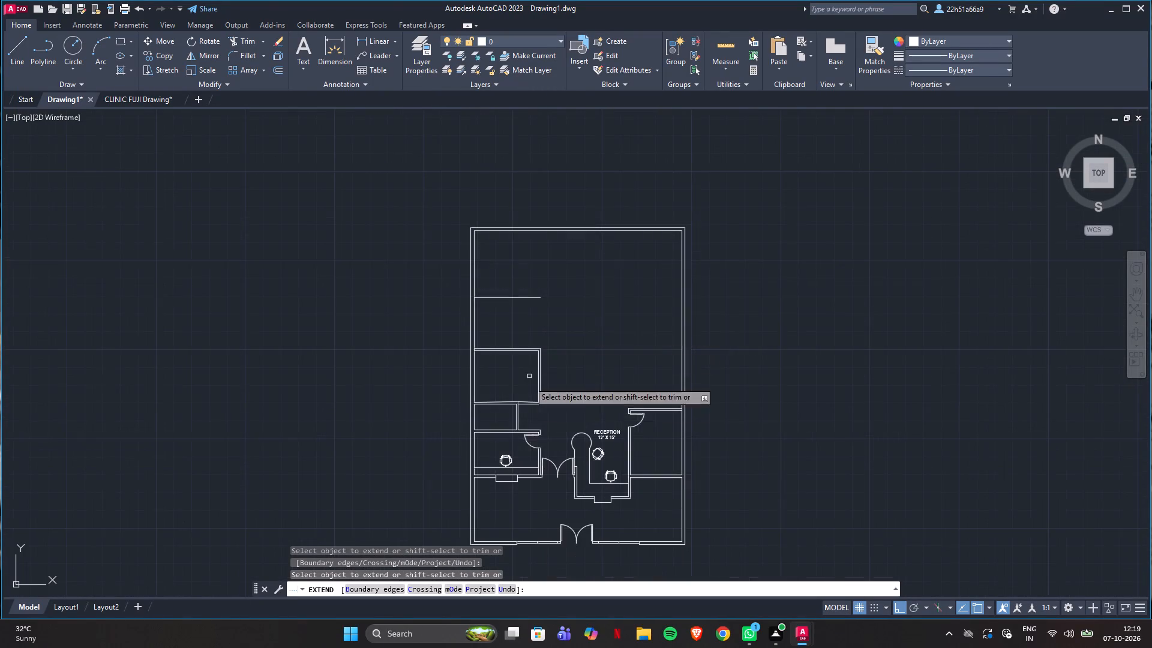
{"action": "scroll", "coordinate": [484, 415], "scroll_direction": "up", "scroll_amount": 6}
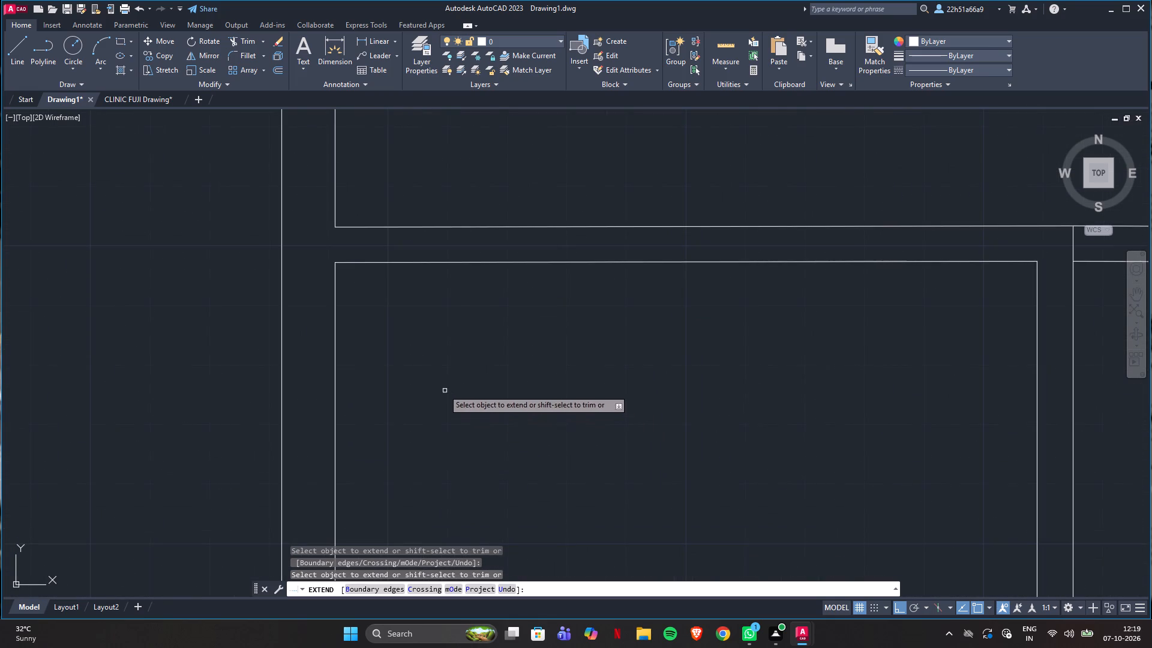
{"action": "scroll", "coordinate": [400, 337], "scroll_direction": "up", "scroll_amount": 2}
{"action": "scroll", "coordinate": [400, 337], "scroll_direction": "down", "scroll_amount": 6}
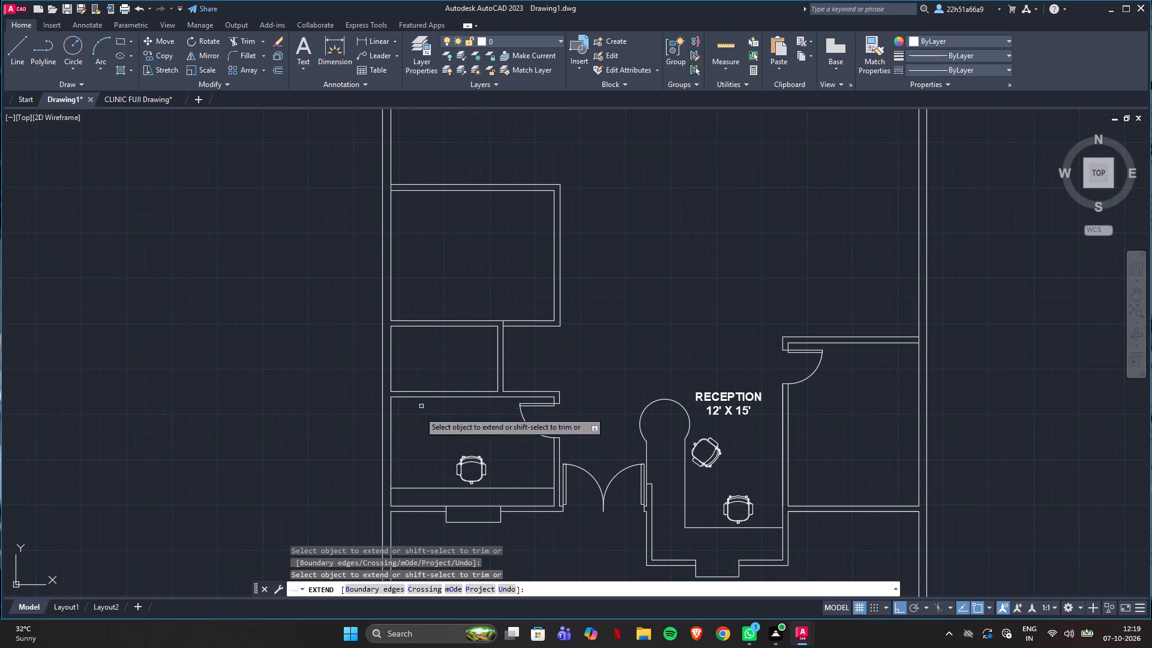
{"action": "scroll", "coordinate": [413, 430], "scroll_direction": "up", "scroll_amount": 3}
{"action": "key", "text": "Escape"}
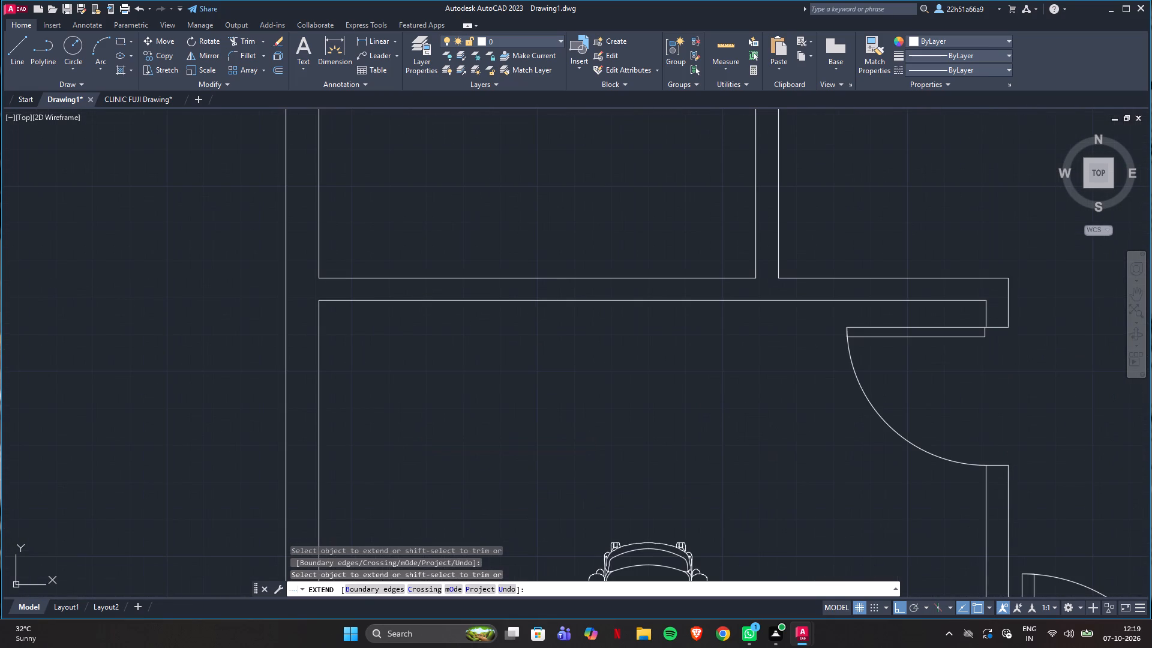
Draw a vertical line along the outer wall's inner face, from the finished room's upper wall up to the 12' offset line.
{"action": "scroll", "coordinate": [413, 429], "scroll_direction": "down", "scroll_amount": 5}
{"action": "scroll", "coordinate": [476, 281], "scroll_direction": "up", "scroll_amount": 2}
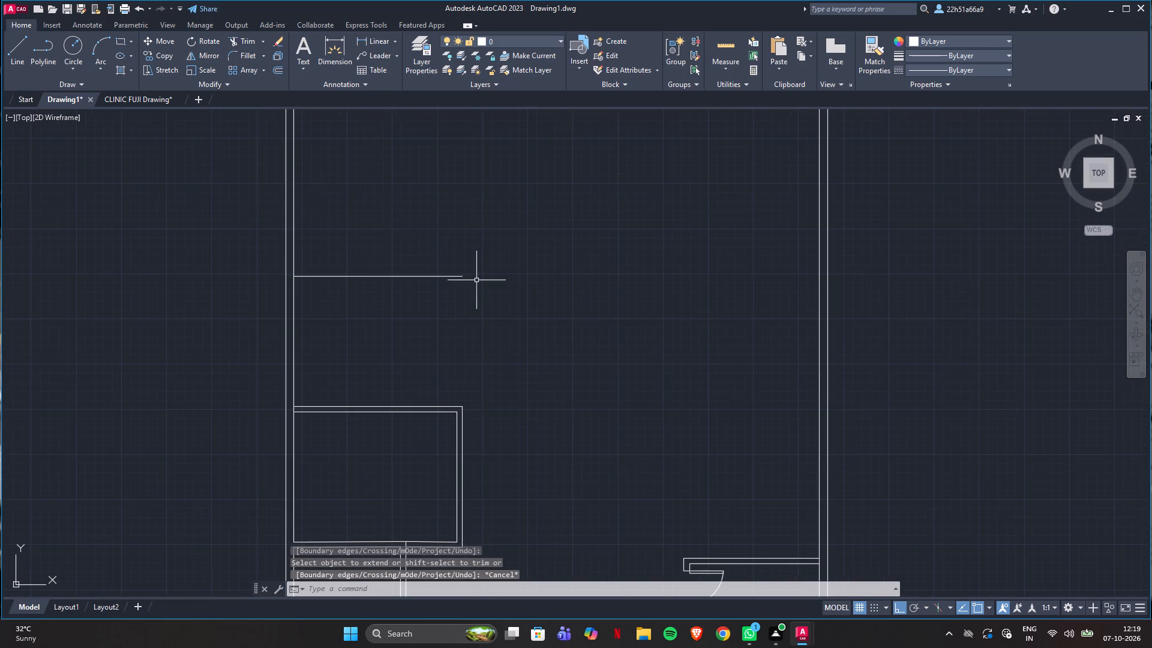
{"action": "left_click", "coordinate": [19, 51]}
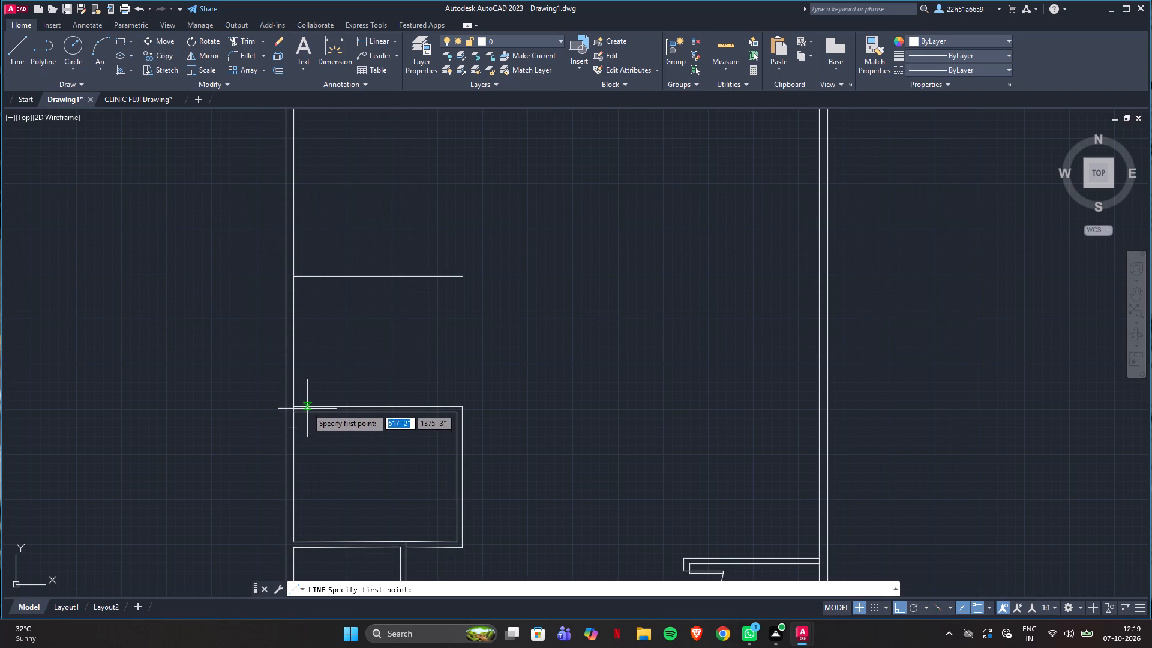
{"action": "scroll", "coordinate": [297, 404], "scroll_direction": "up", "scroll_amount": 1}
{"action": "left_click", "coordinate": [290, 406]}
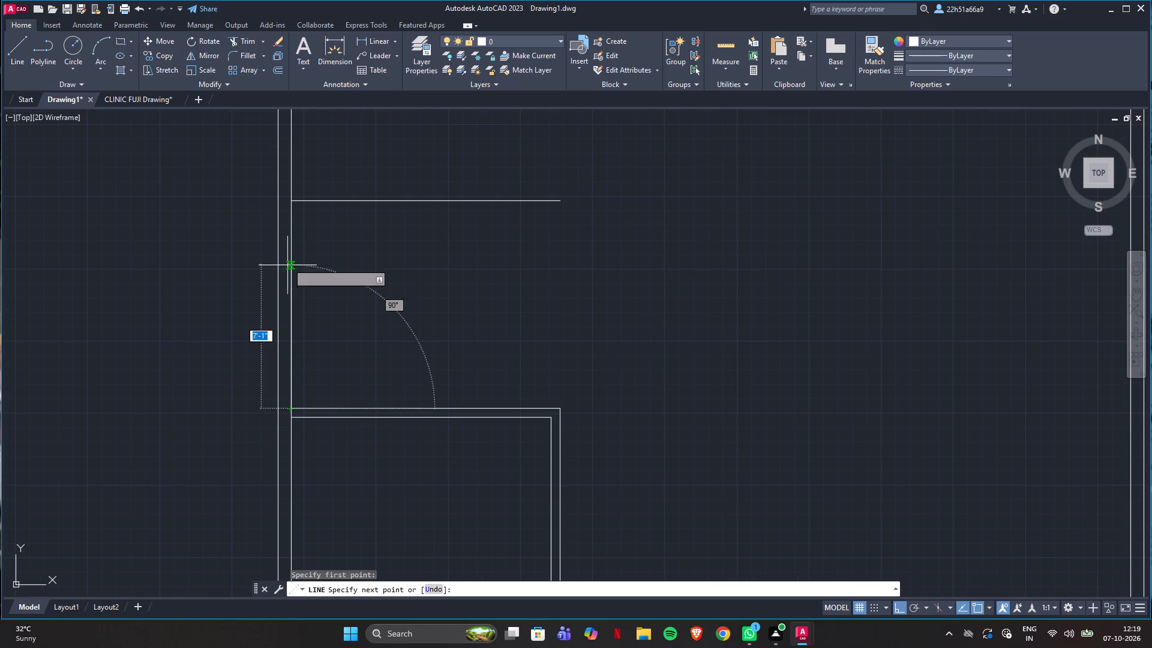
{"action": "left_click", "coordinate": [289, 202]}
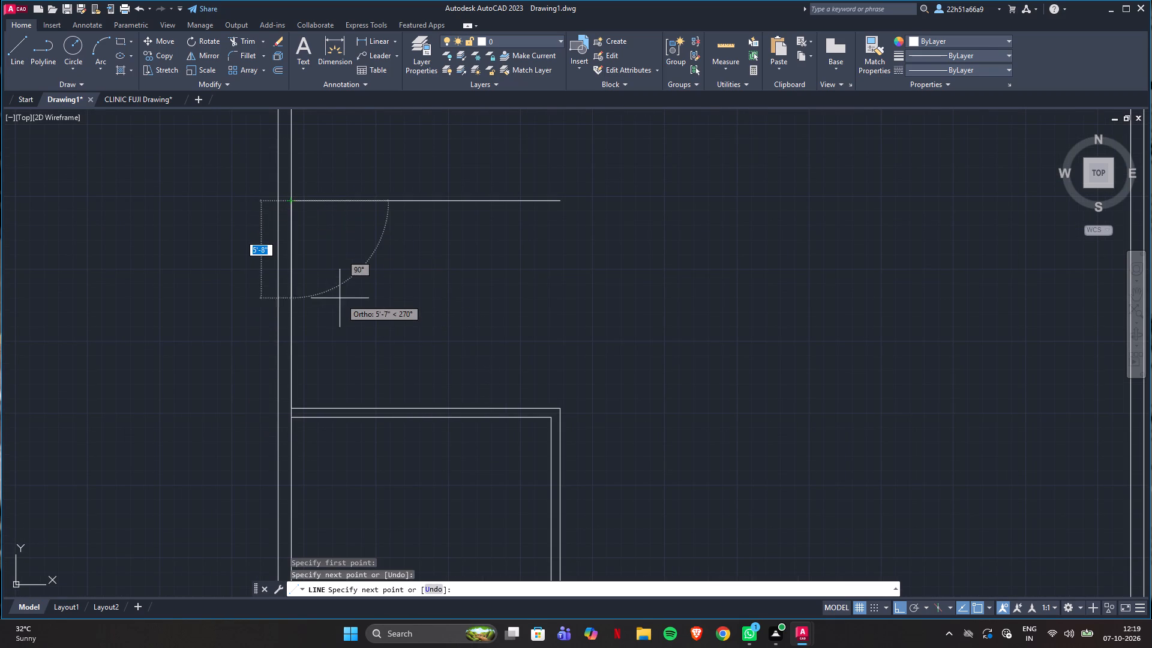
{"action": "key", "text": "Escape"}
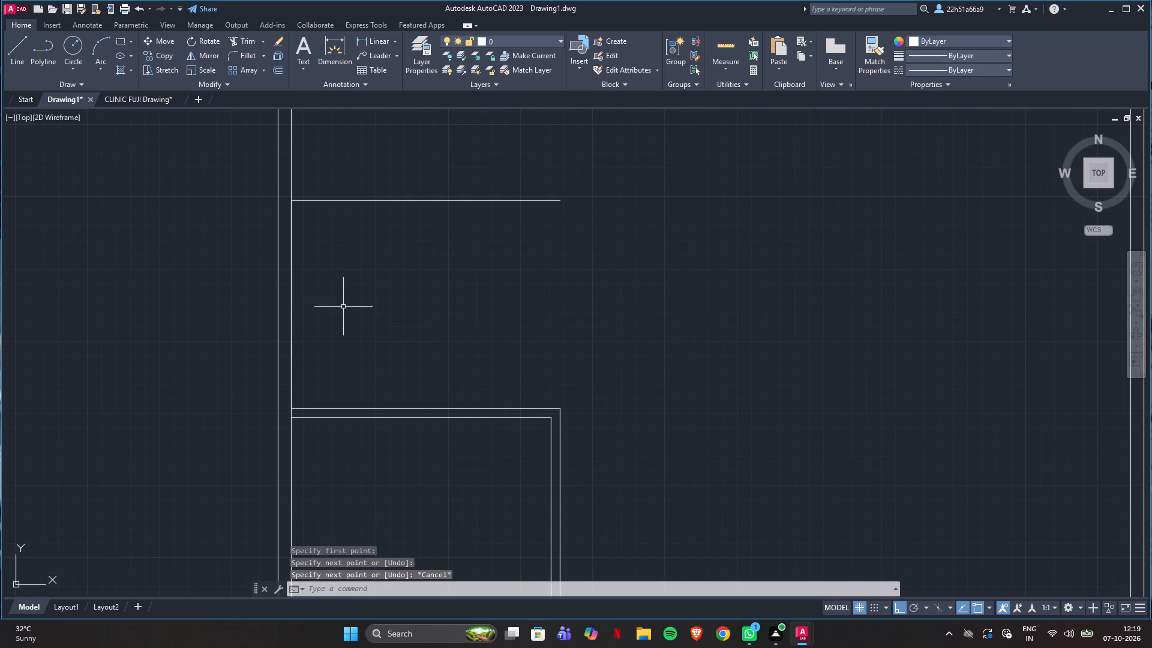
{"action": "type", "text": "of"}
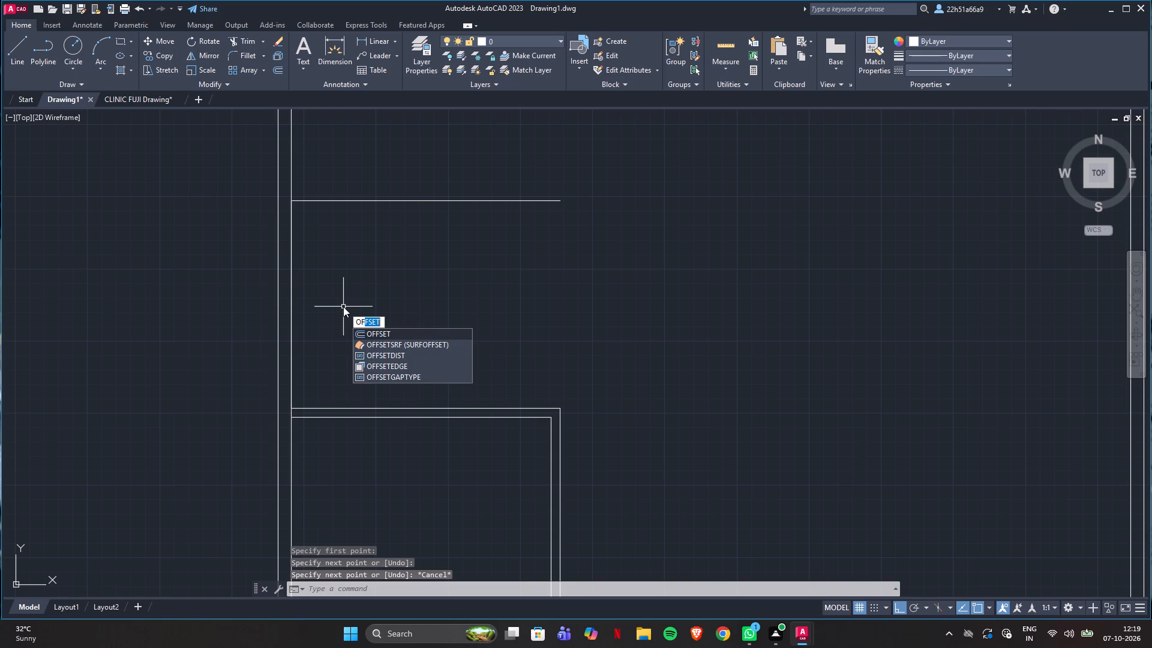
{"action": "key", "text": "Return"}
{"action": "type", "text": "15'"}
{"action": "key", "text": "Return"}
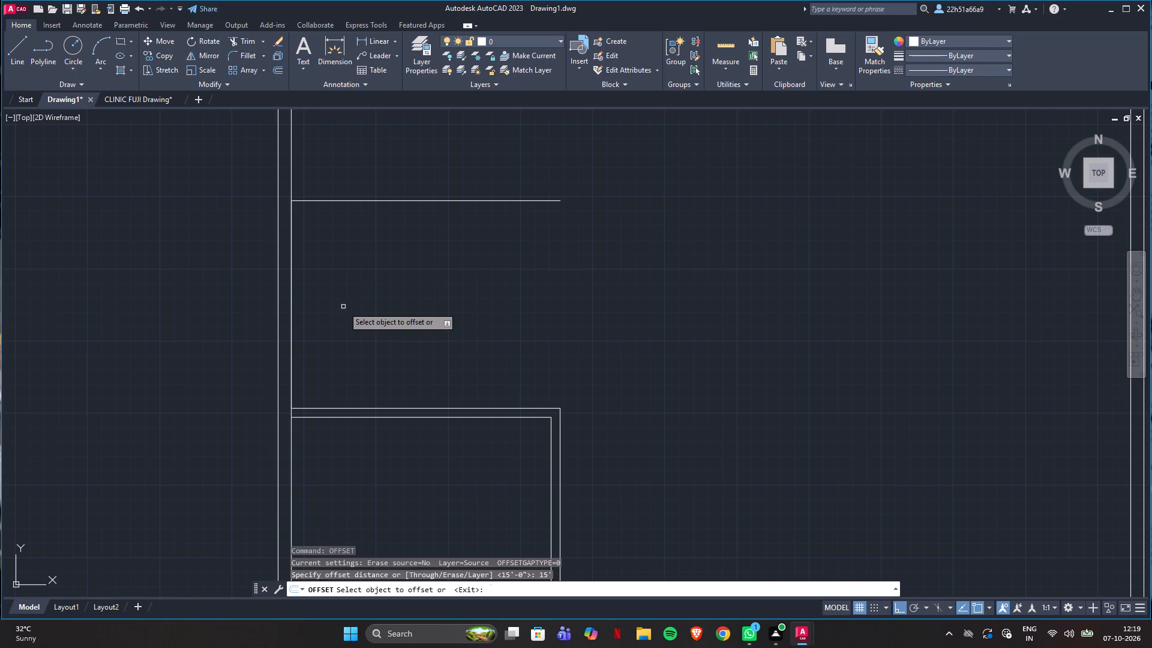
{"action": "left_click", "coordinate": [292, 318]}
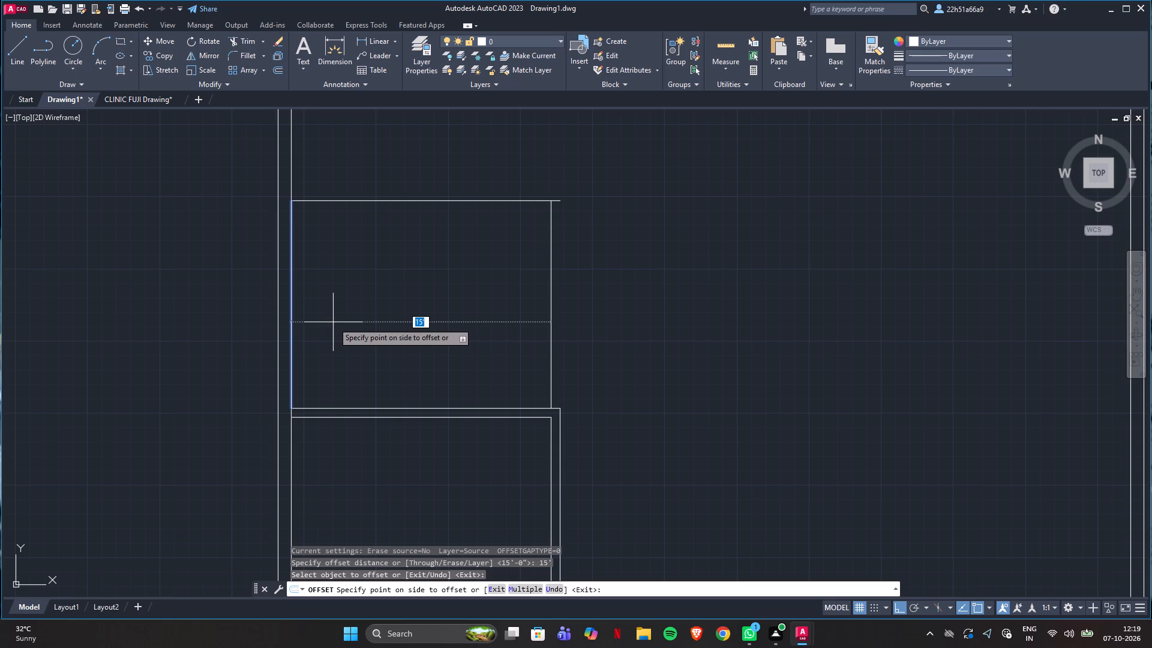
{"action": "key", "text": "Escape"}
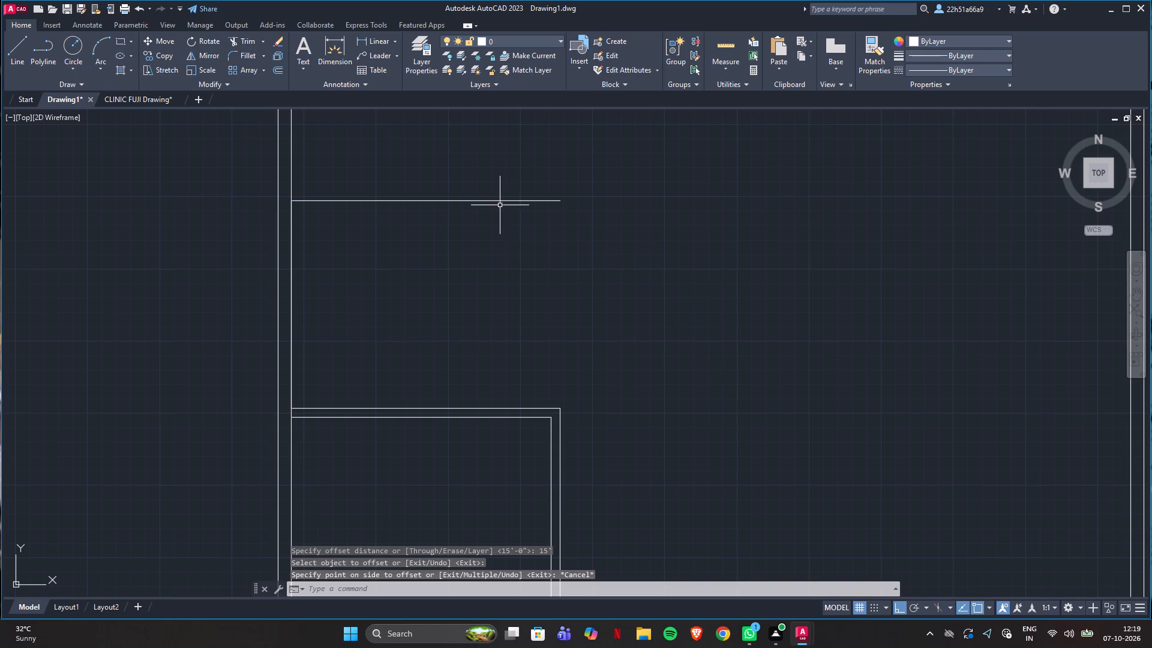
Erase the horizontal line offset 12' above the finished room.
{"action": "left_click", "coordinate": [494, 202]}
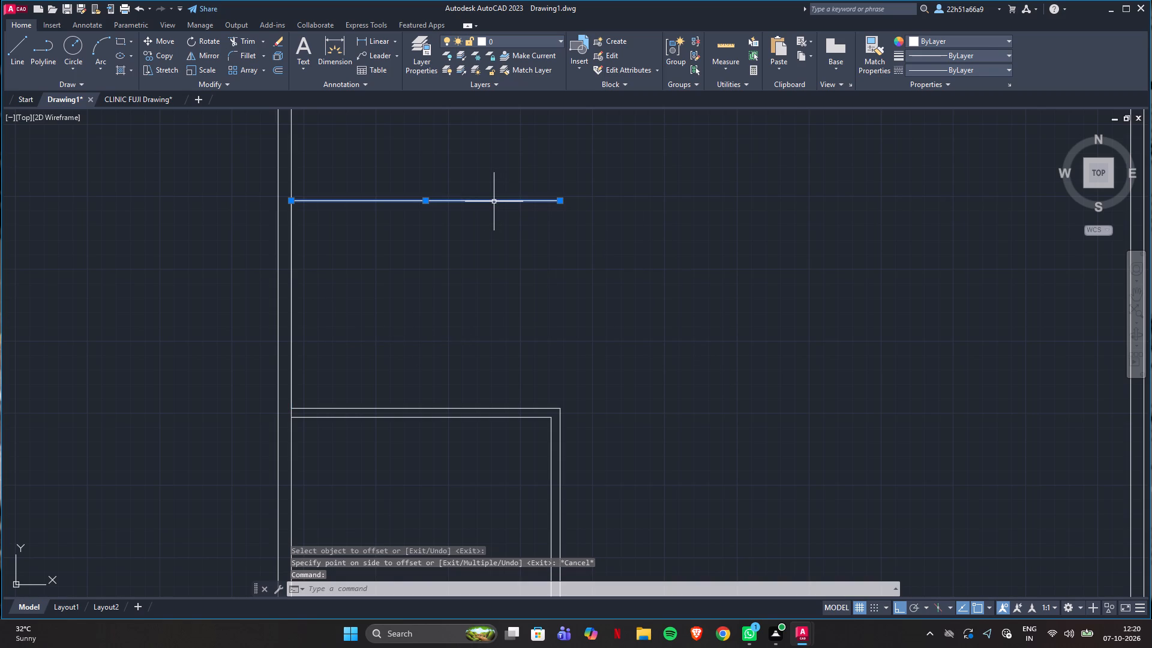
{"action": "key", "text": "Delete"}
{"action": "scroll", "coordinate": [533, 332], "scroll_direction": "down", "scroll_amount": 2}
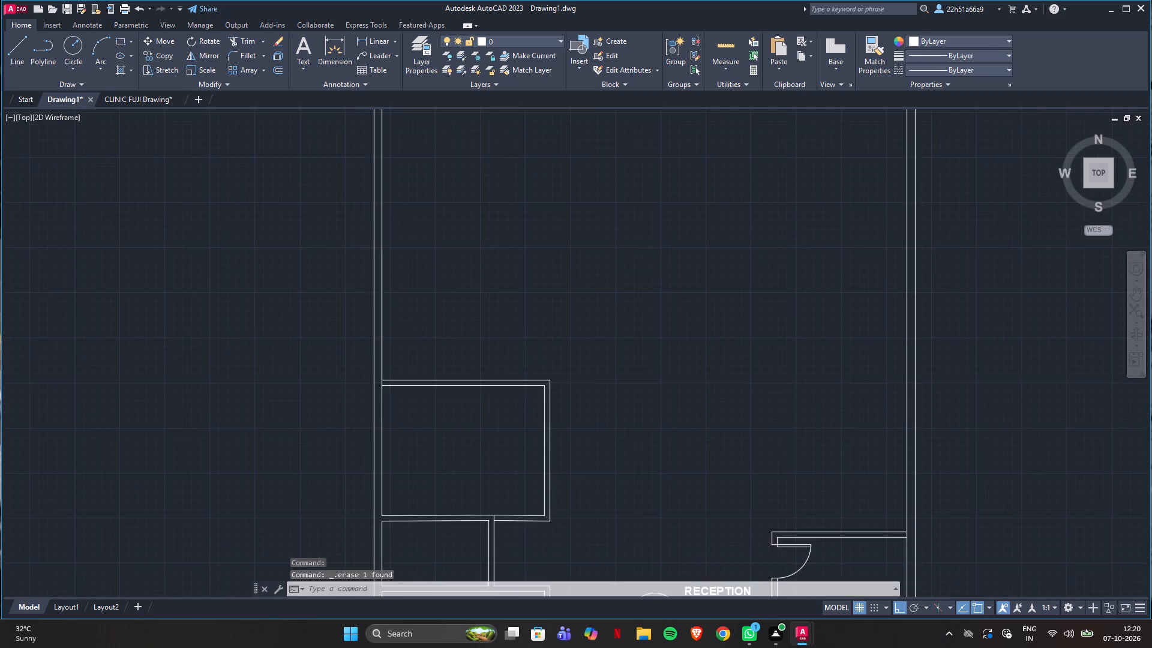
Copy the finished room's wall lines directly above it, from its lower wall's outer-wall corner to its upper wall's inner corner.
{"action": "scroll", "coordinate": [545, 433], "scroll_direction": "up", "scroll_amount": 2}
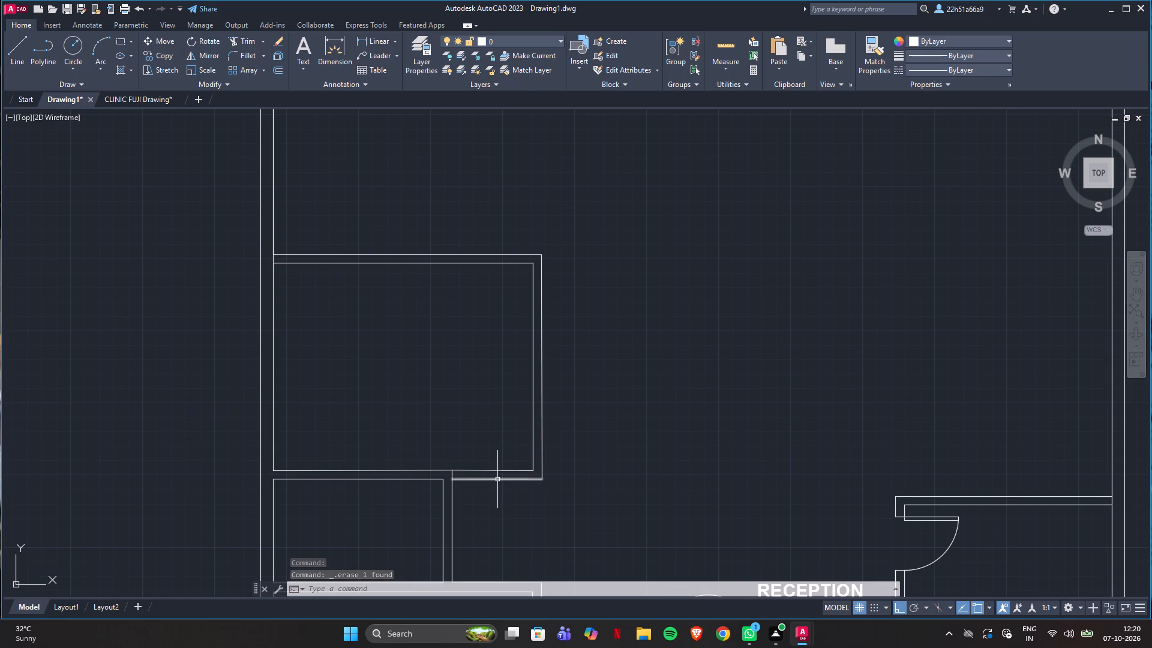
{"action": "left_click", "coordinate": [592, 495]}
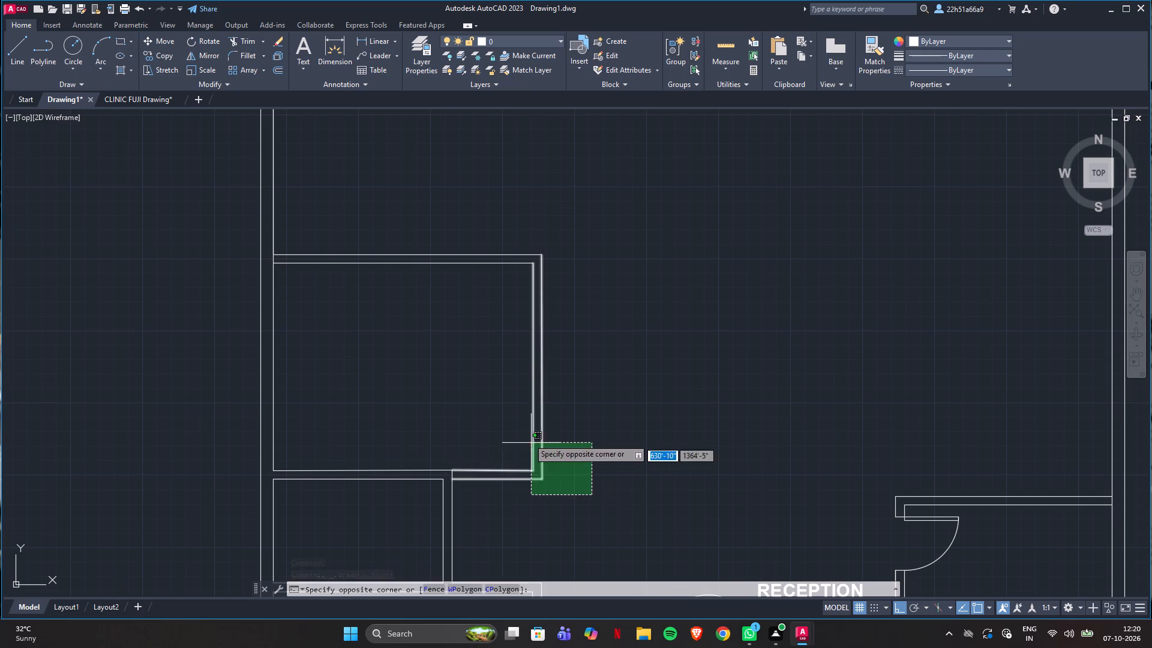
{"action": "left_click", "coordinate": [482, 238]}
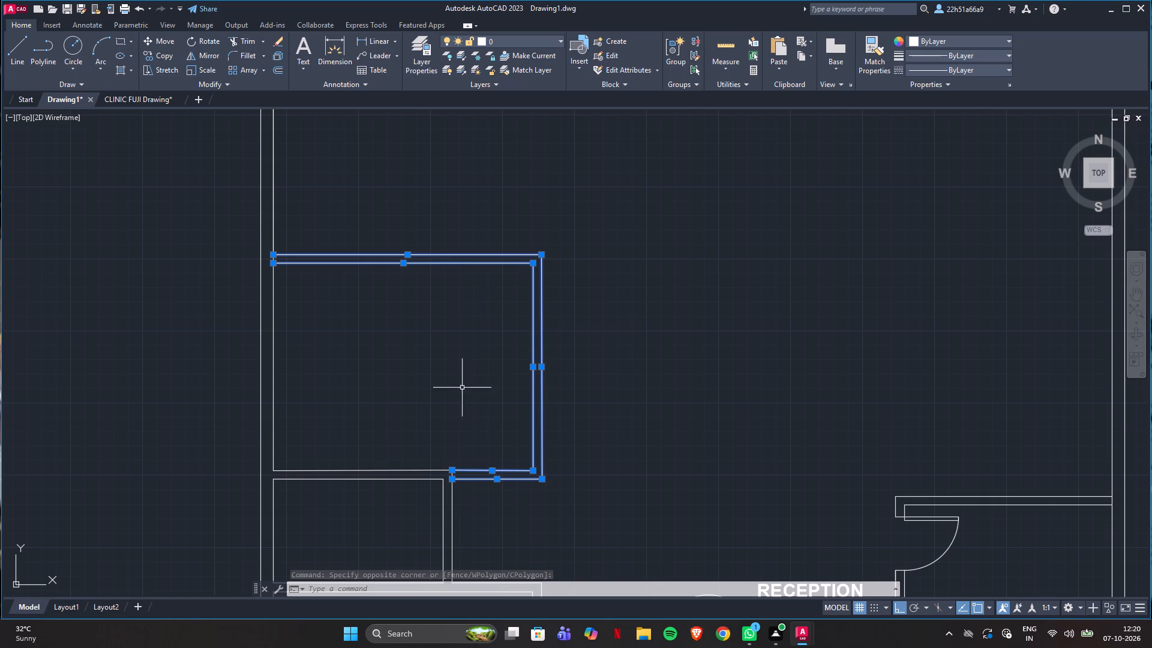
{"action": "left_click", "coordinate": [418, 470]}
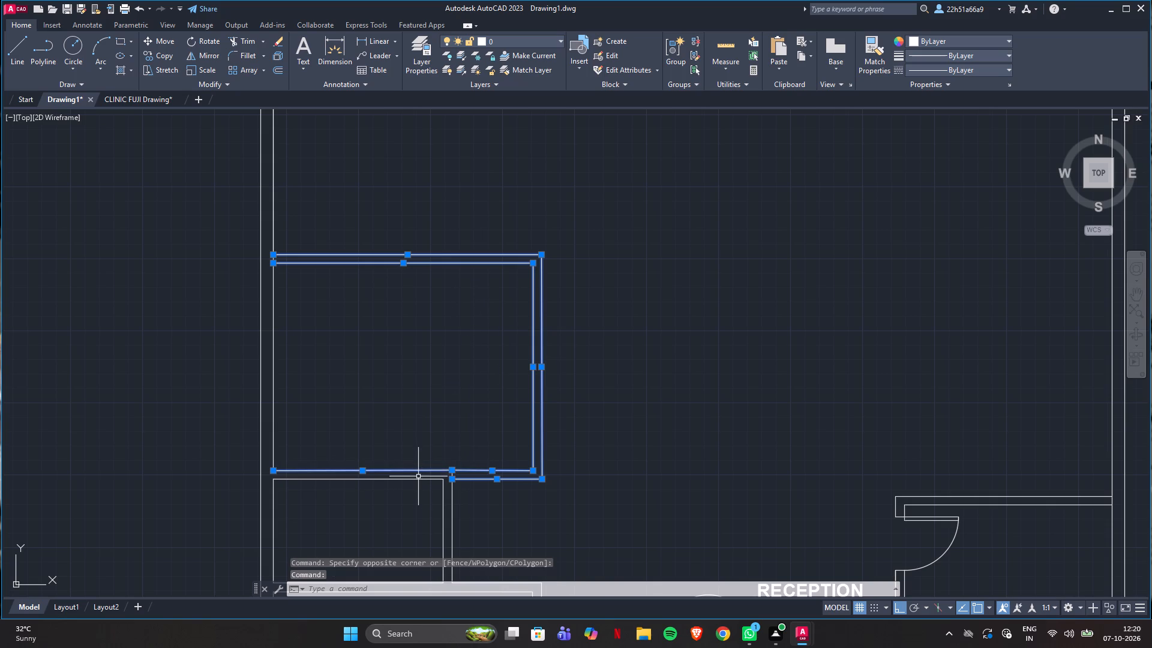
{"action": "left_click", "coordinate": [418, 478]}
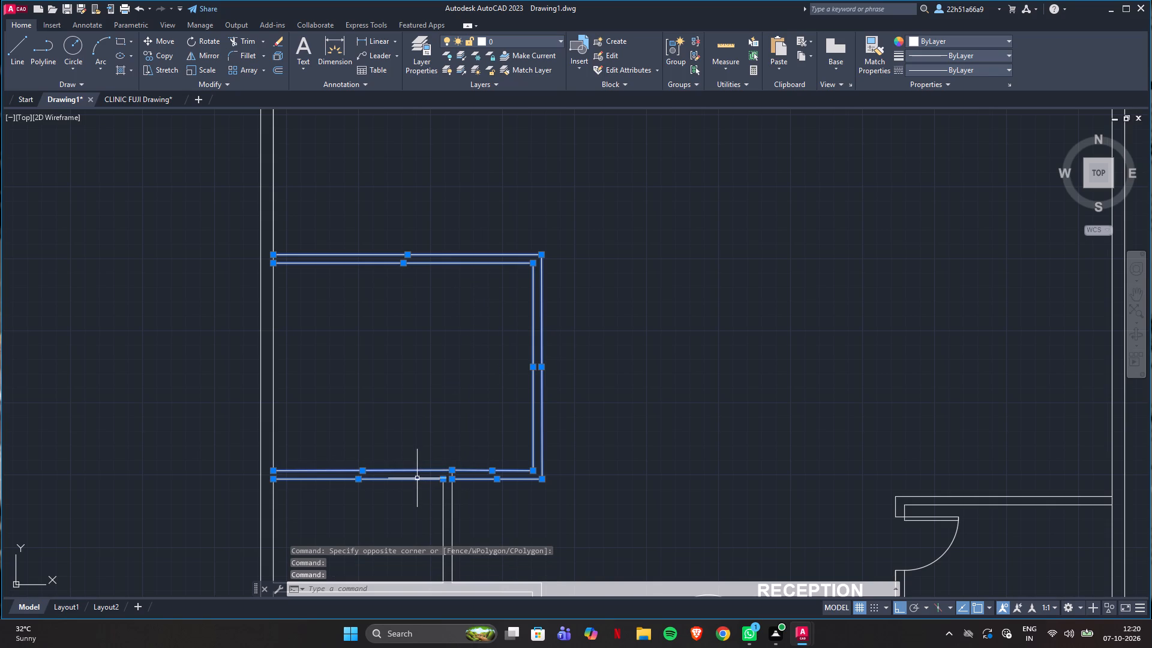
{"action": "type", "text": "co"}
{"action": "key", "text": "Return"}
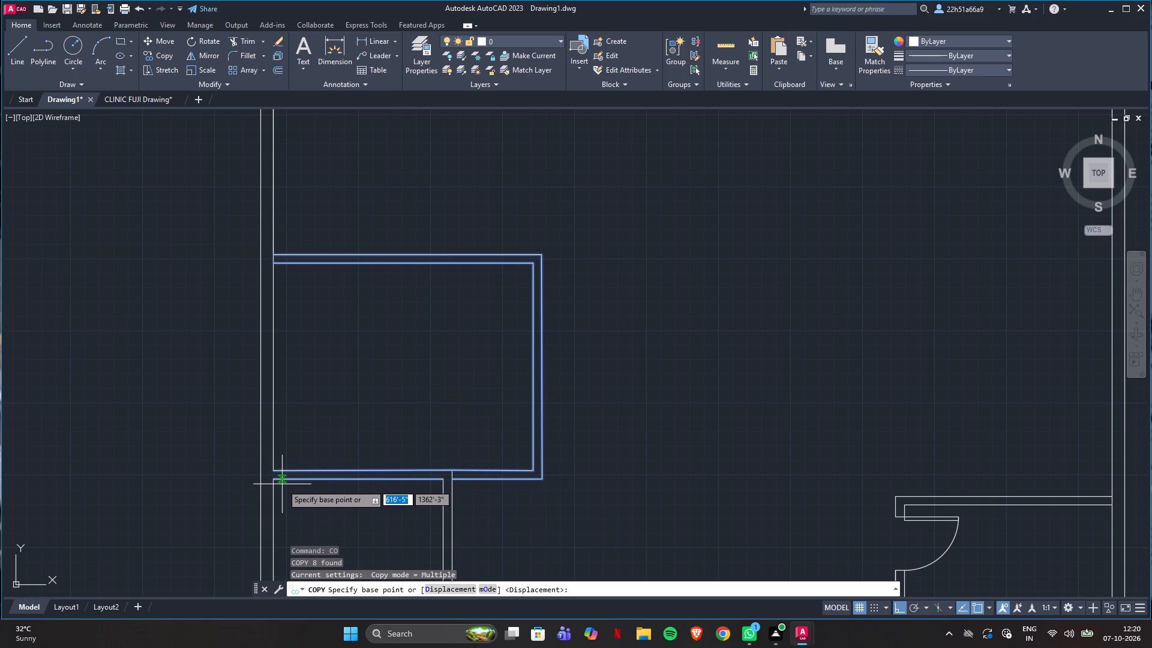
{"action": "left_click", "coordinate": [278, 481]}
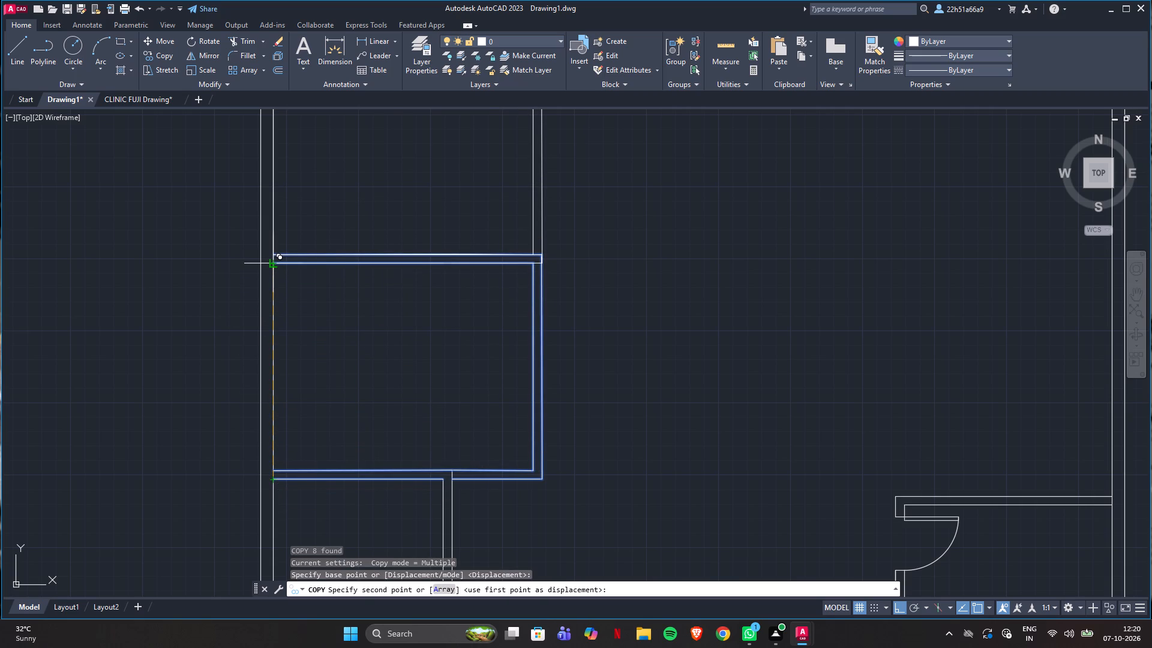
{"action": "left_click", "coordinate": [274, 262]}
{"action": "key", "text": "Escape"}
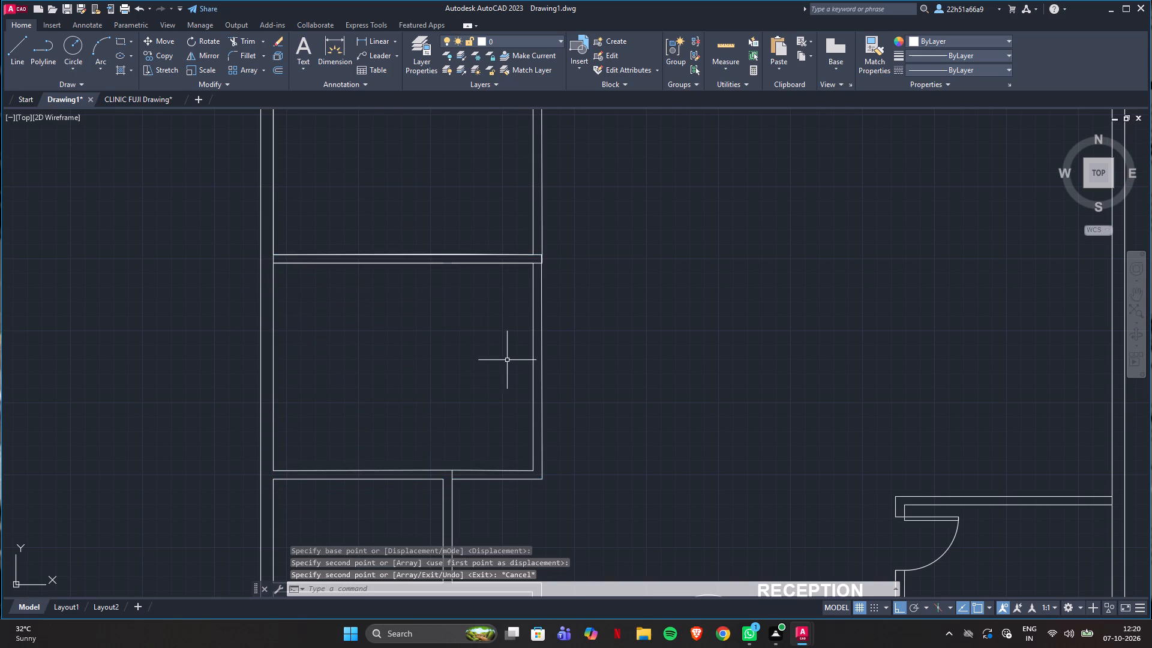
Measure the open area above the two stacked rooms with Quick measure.
{"action": "scroll", "coordinate": [520, 353], "scroll_direction": "down", "scroll_amount": 2}
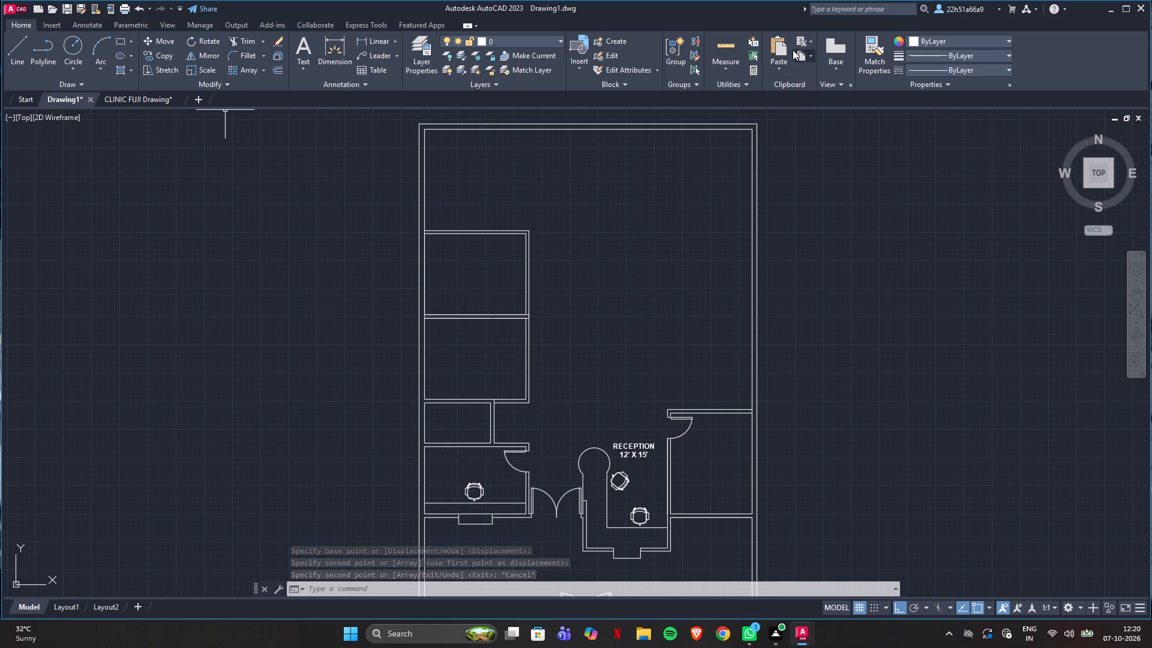
{"action": "left_click", "coordinate": [727, 49]}
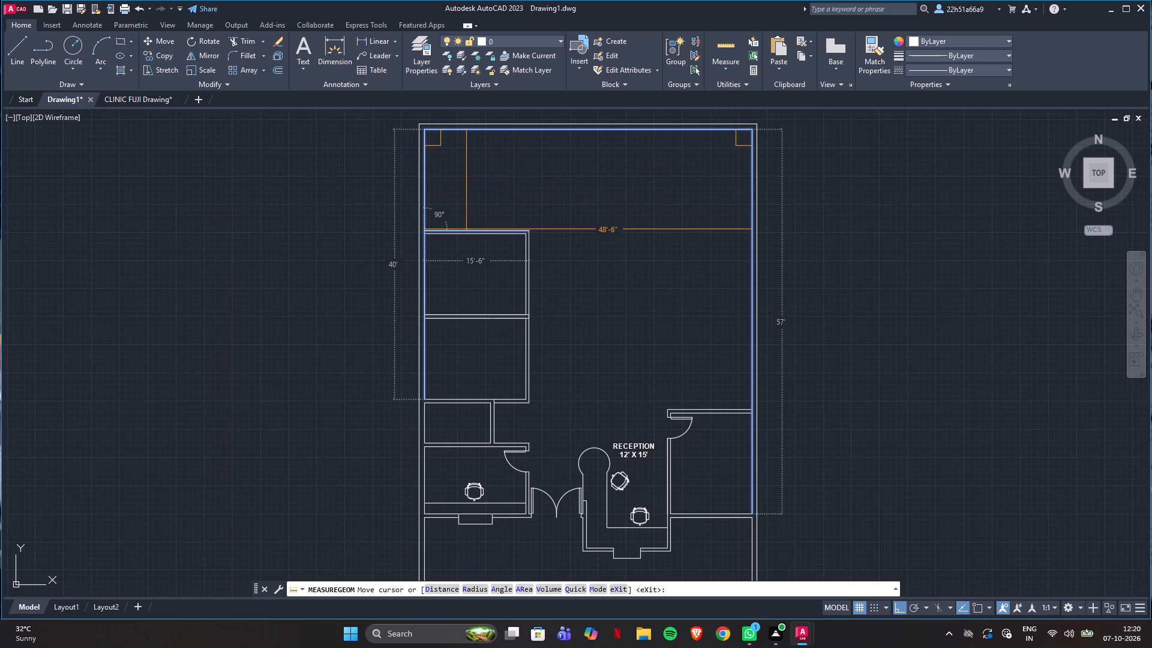
{"action": "scroll", "coordinate": [461, 217], "scroll_direction": "down", "scroll_amount": 1}
{"action": "scroll", "coordinate": [451, 186], "scroll_direction": "up", "scroll_amount": 2}
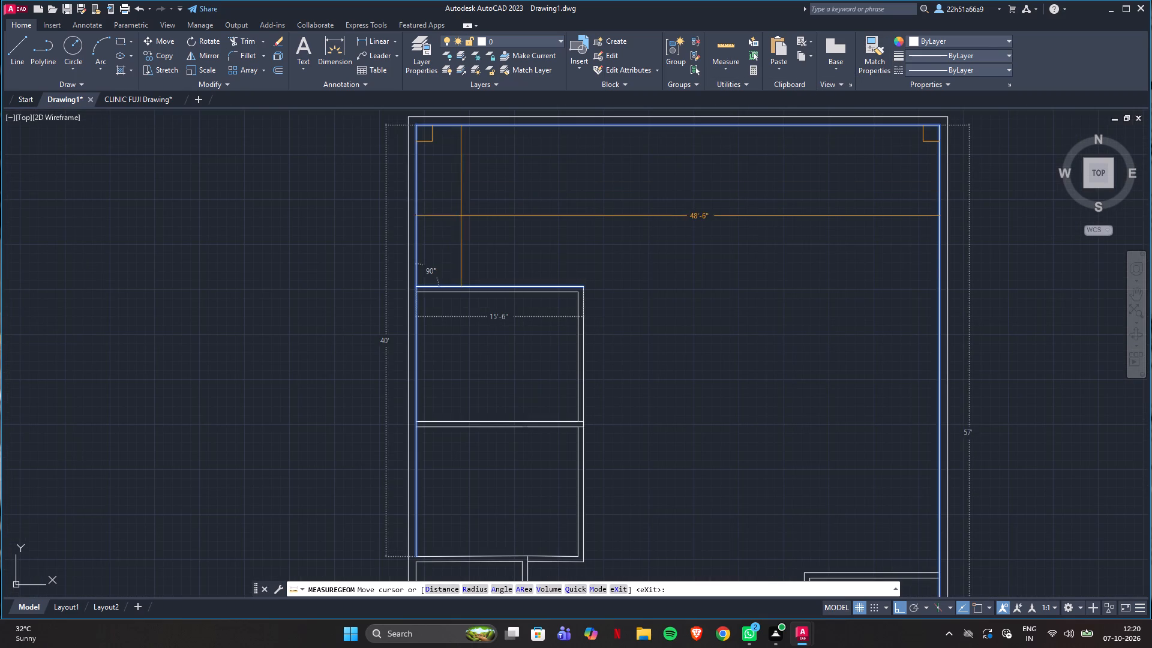
{"action": "key", "text": "Escape"}
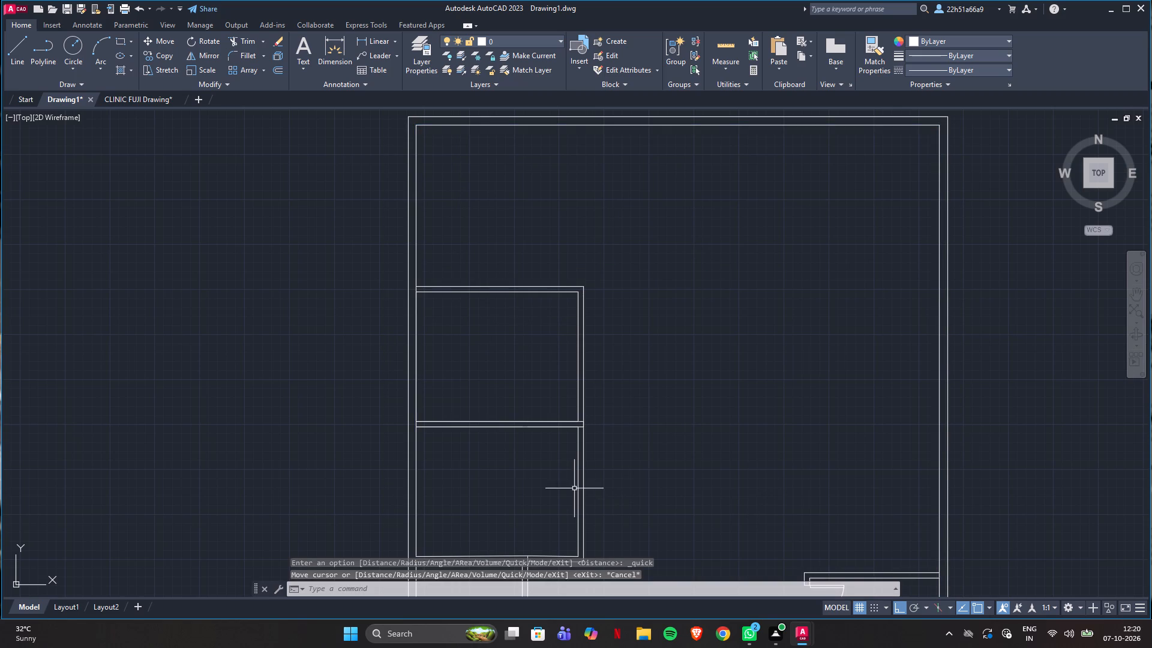
Erase the four duplicate, slightly slanted lines overlapping the shared wall between the two stacked rooms.
{"action": "scroll", "coordinate": [601, 401], "scroll_direction": "down", "scroll_amount": 1}
{"action": "scroll", "coordinate": [588, 427], "scroll_direction": "up", "scroll_amount": 2}
{"action": "scroll", "coordinate": [533, 401], "scroll_direction": "up", "scroll_amount": 3}
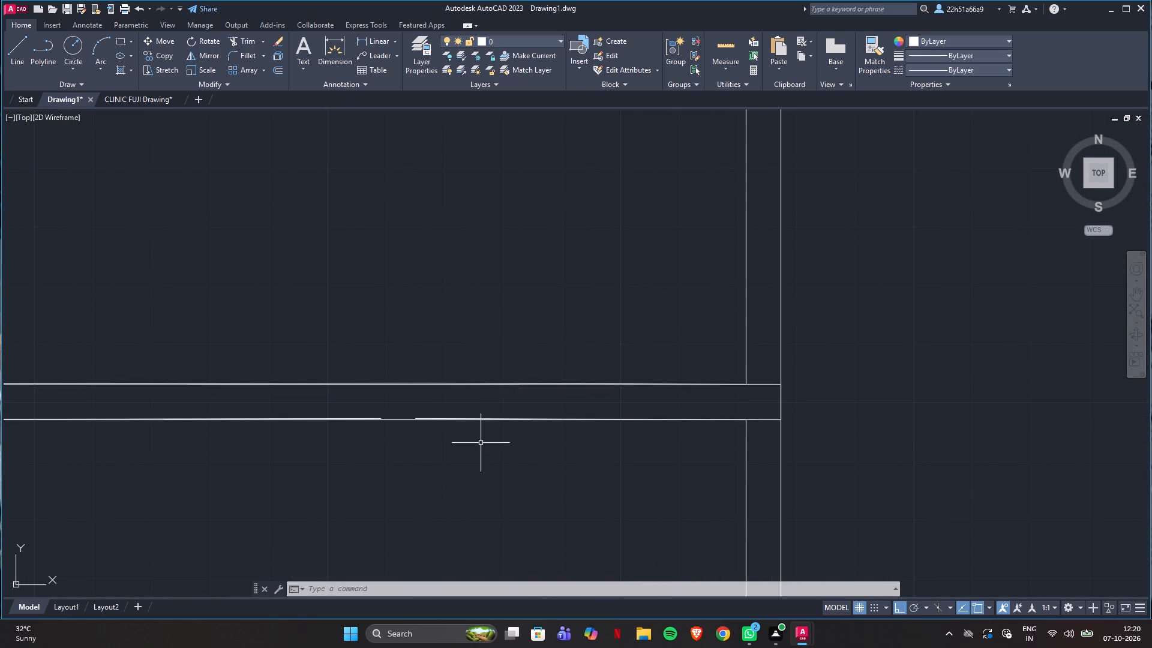
{"action": "left_click", "coordinate": [481, 383]}
{"action": "key", "text": "Delete"}
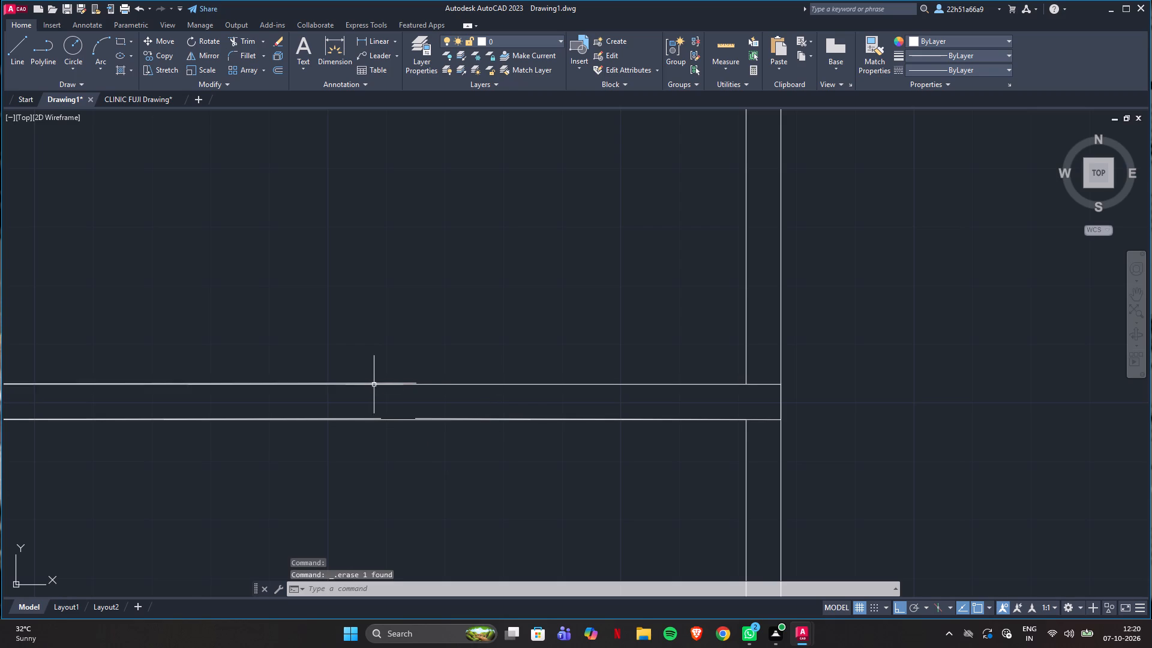
{"action": "left_click", "coordinate": [380, 383]}
{"action": "key", "text": "Delete"}
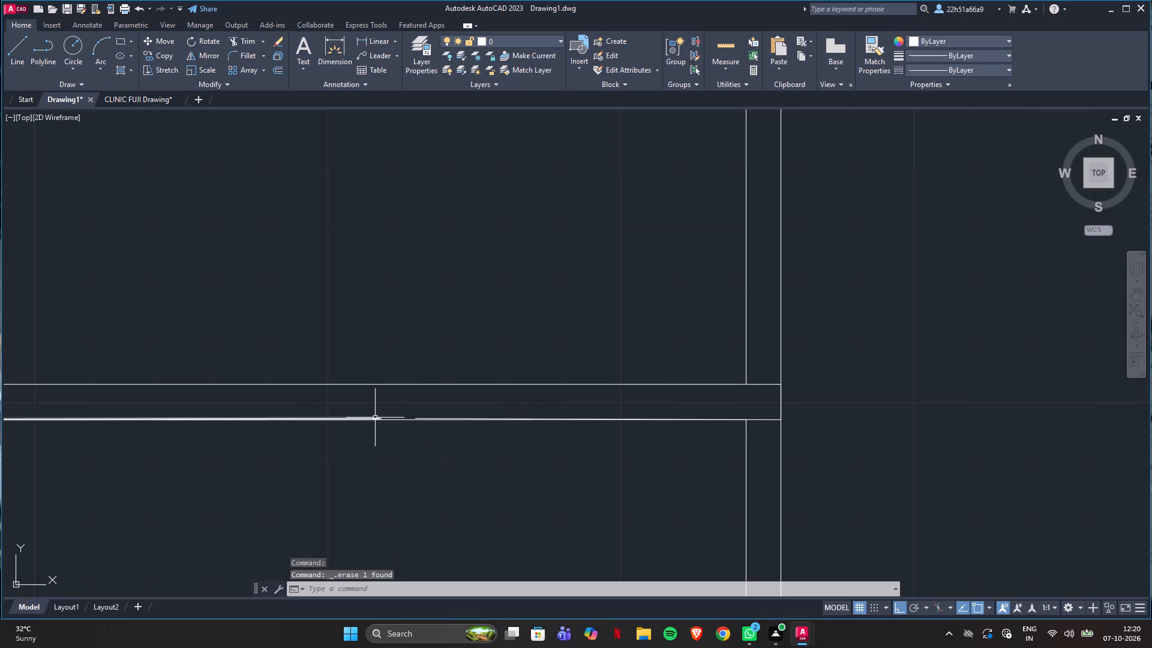
{"action": "left_click", "coordinate": [375, 418]}
{"action": "key", "text": "Delete"}
{"action": "left_click", "coordinate": [443, 420]}
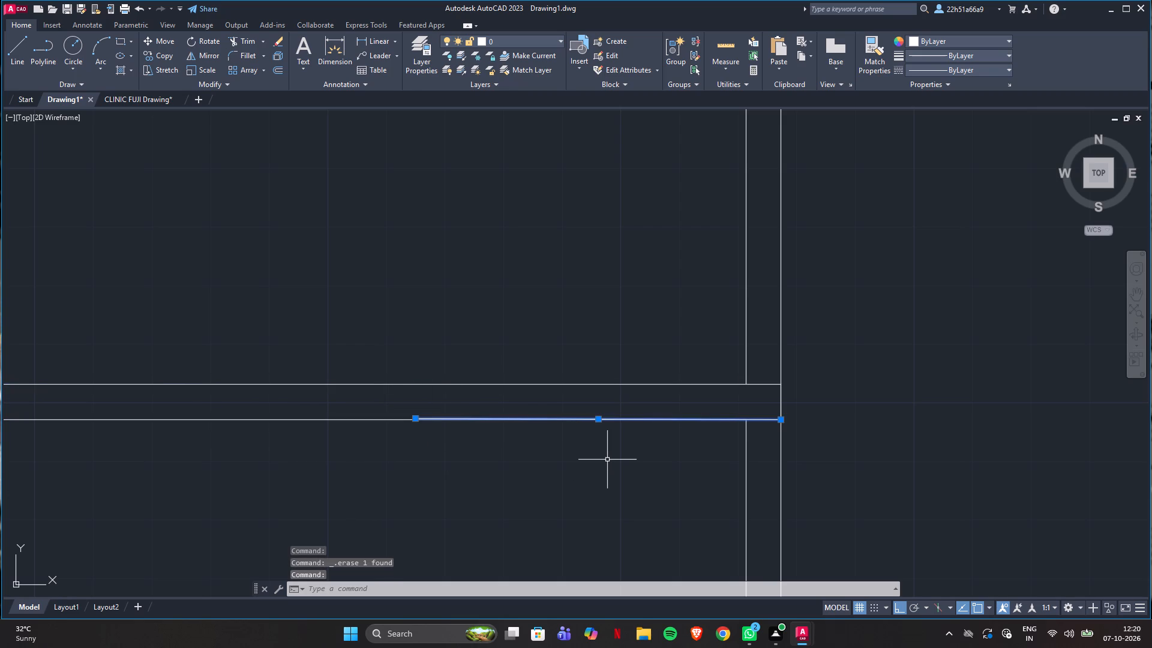
{"action": "key", "text": "Delete"}
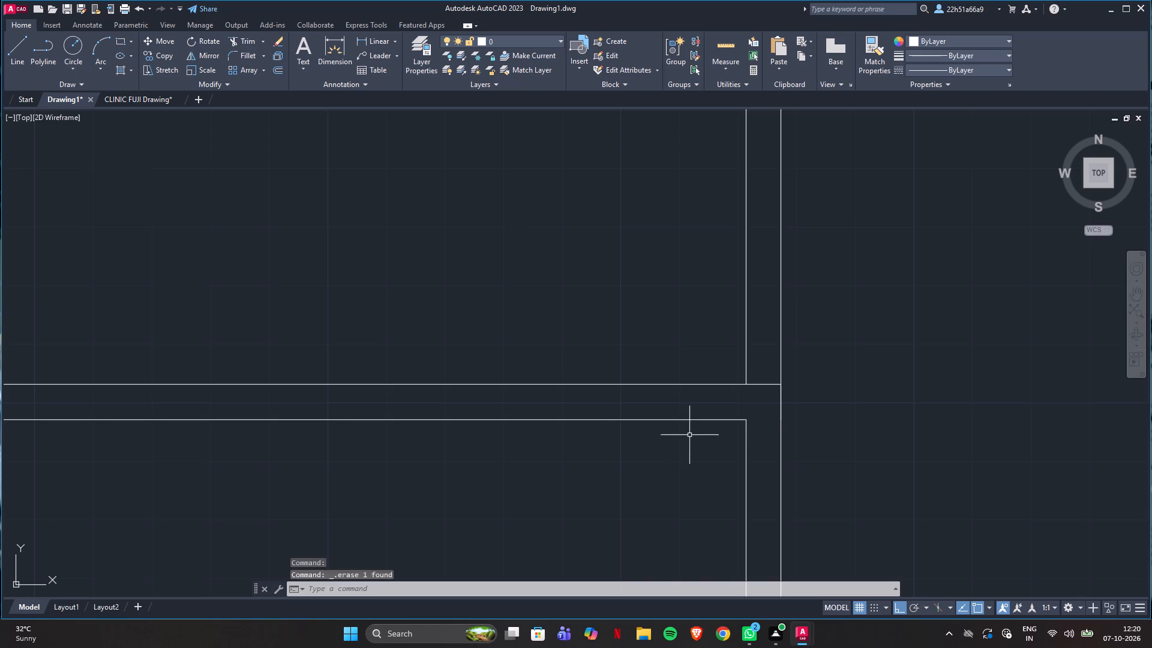
Trim the shared wall's stub inside the passage-side wall and the outer wall's inner line where the shared and top walls join it.
{"action": "scroll", "coordinate": [691, 436], "scroll_direction": "down", "scroll_amount": 3}
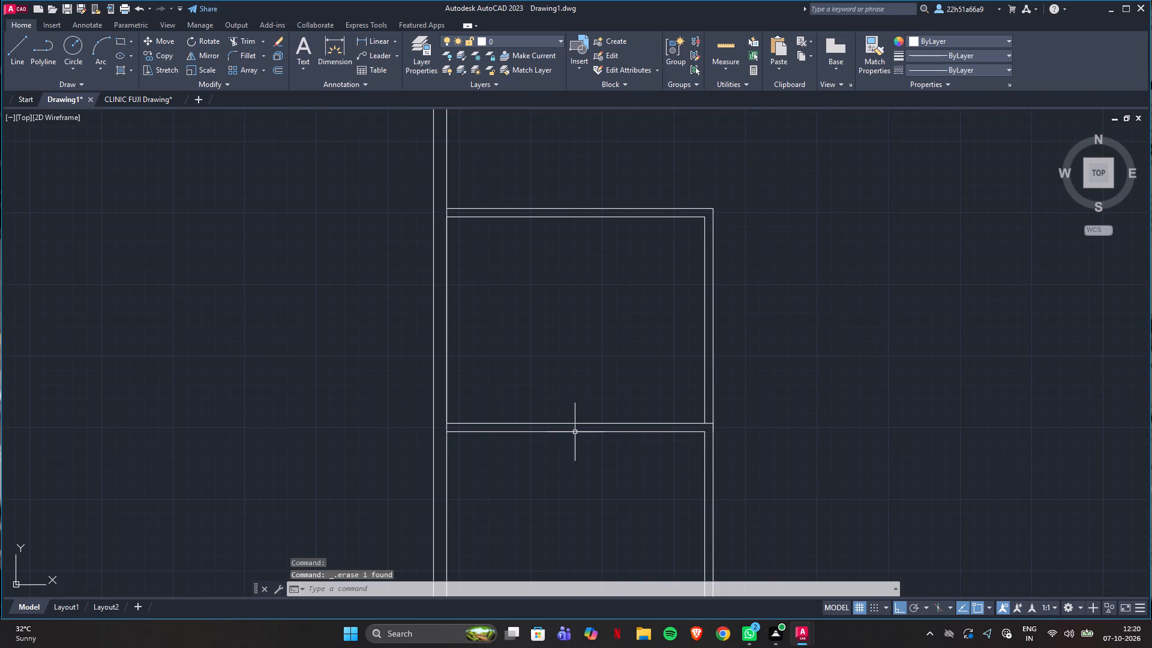
{"action": "scroll", "coordinate": [636, 442], "scroll_direction": "up", "scroll_amount": 2}
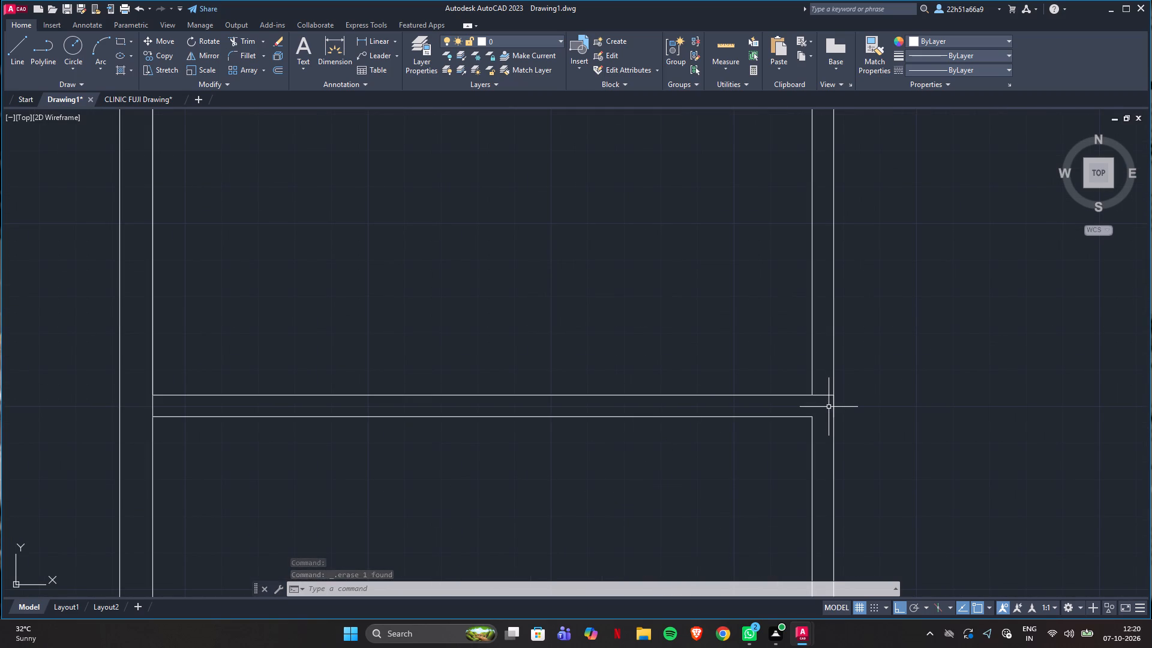
{"action": "key", "text": "t"}
{"action": "key", "text": "r"}
{"action": "key", "text": "Return"}
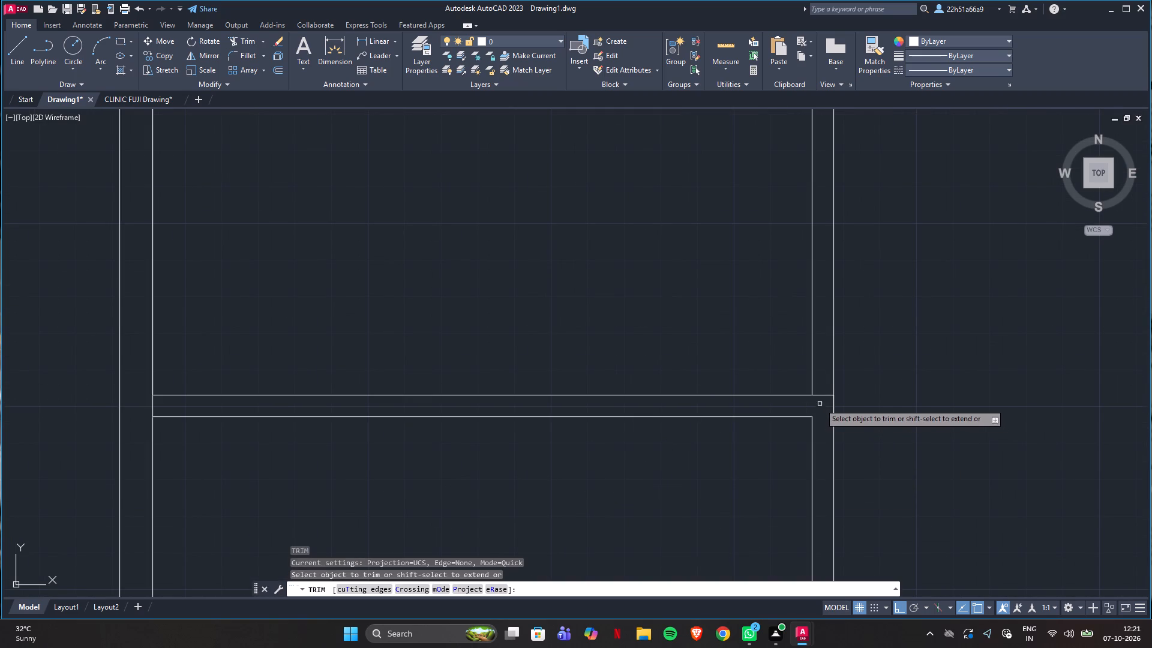
{"action": "left_click", "coordinate": [823, 395]}
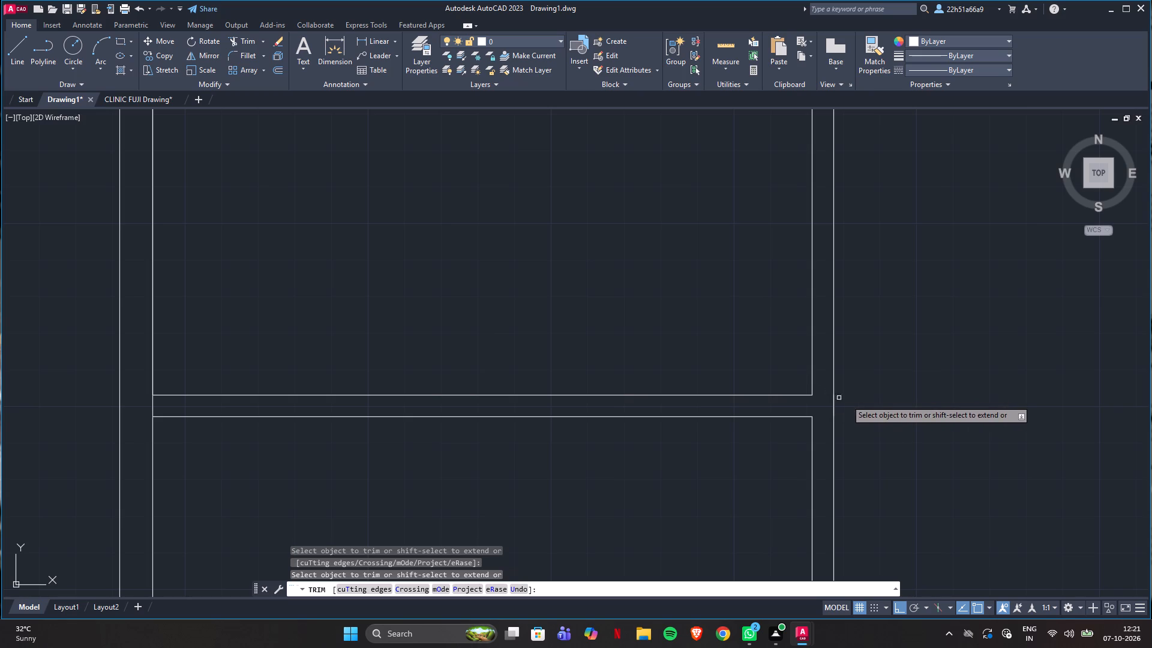
{"action": "scroll", "coordinate": [893, 409], "scroll_direction": "down", "scroll_amount": 3}
{"action": "scroll", "coordinate": [728, 424], "scroll_direction": "up", "scroll_amount": 4}
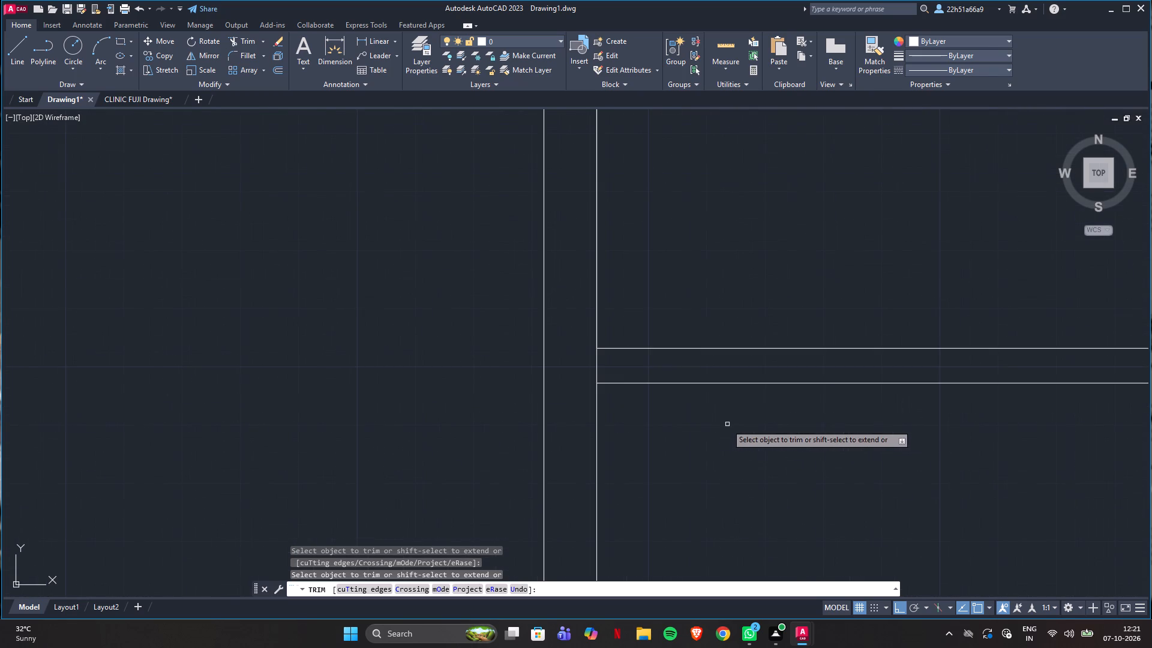
{"action": "left_click_drag", "start_coordinate": [620, 371], "coordinate": [587, 373]}
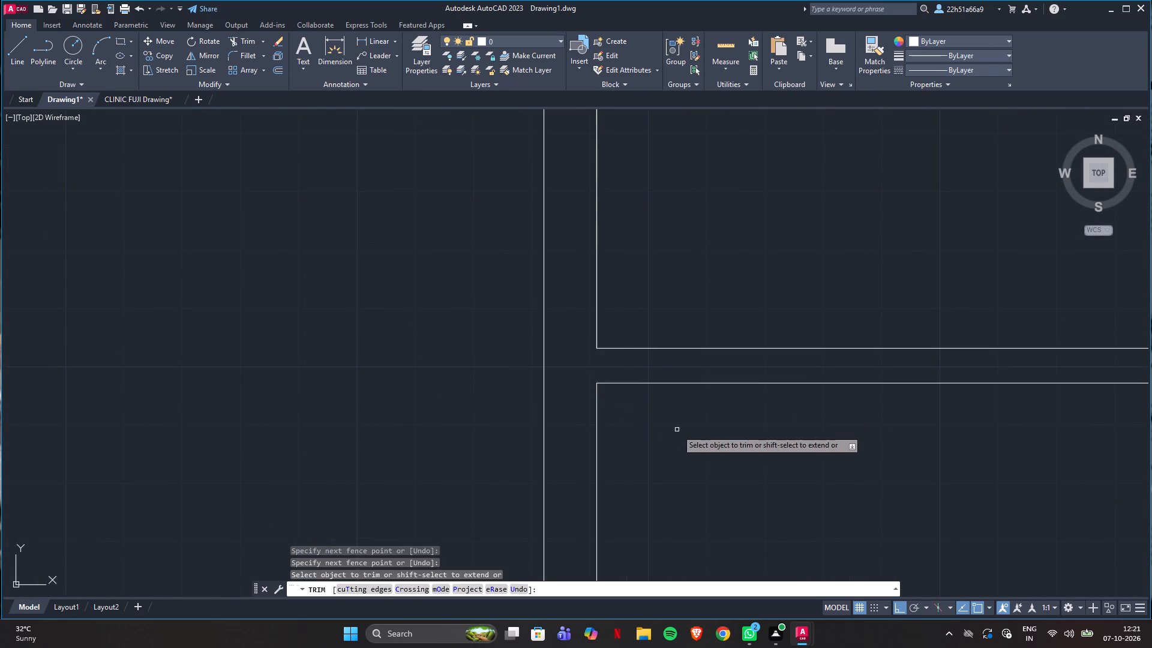
{"action": "scroll", "coordinate": [677, 430], "scroll_direction": "down", "scroll_amount": 3}
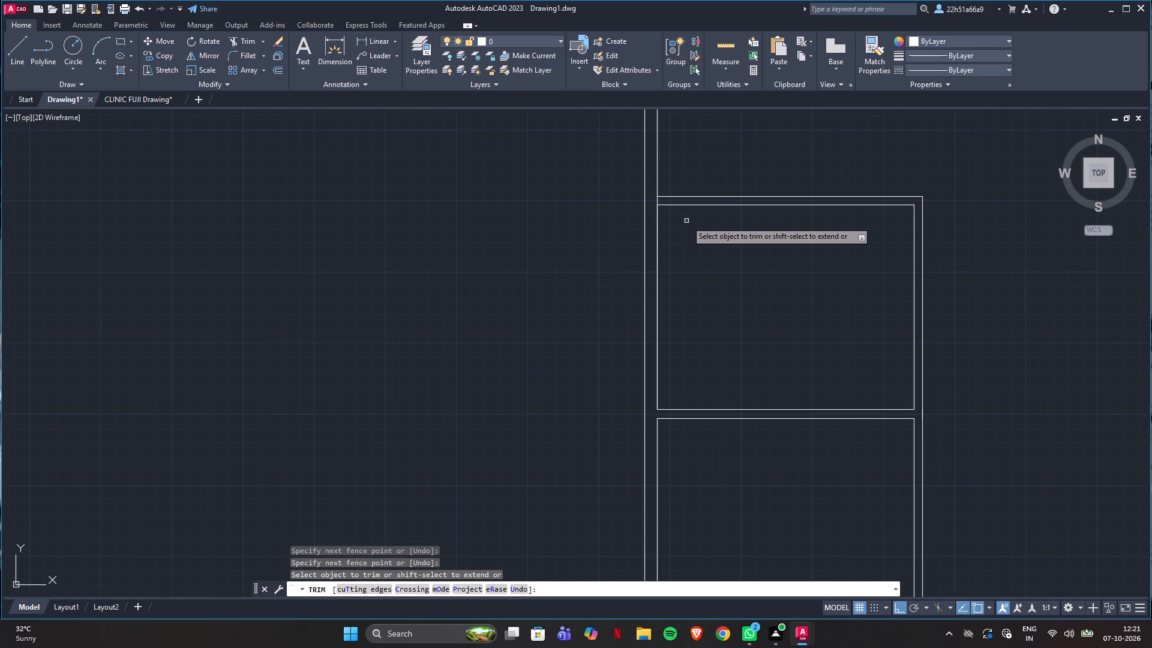
{"action": "scroll", "coordinate": [692, 174], "scroll_direction": "up", "scroll_amount": 3}
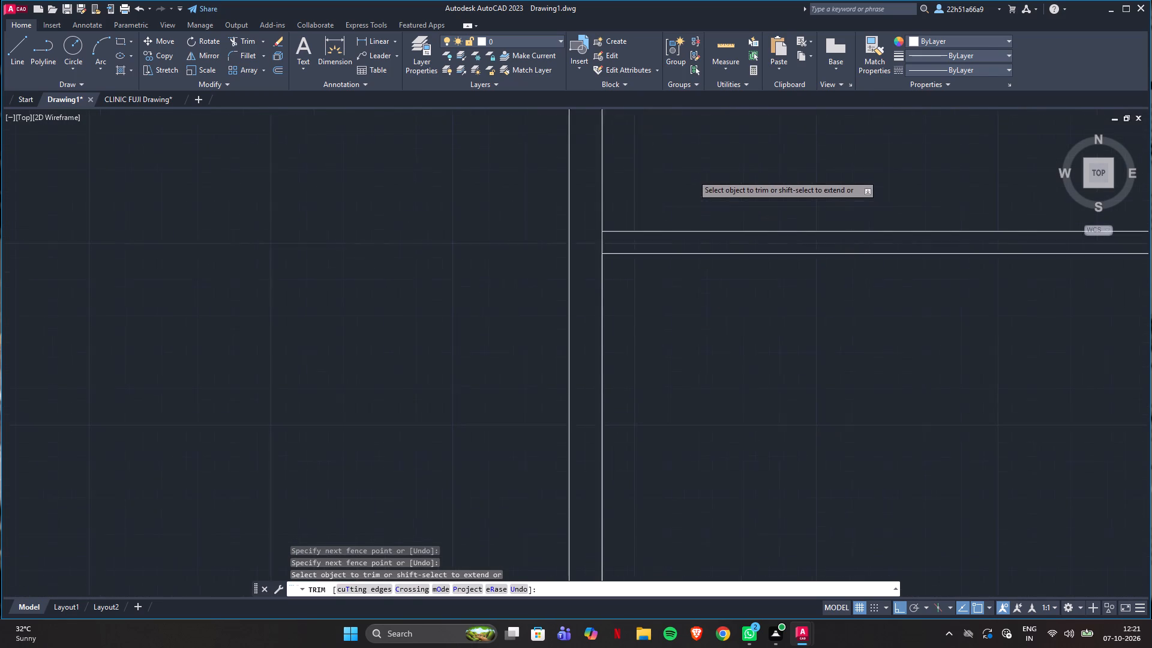
{"action": "left_click_drag", "start_coordinate": [566, 287], "coordinate": [533, 292]}
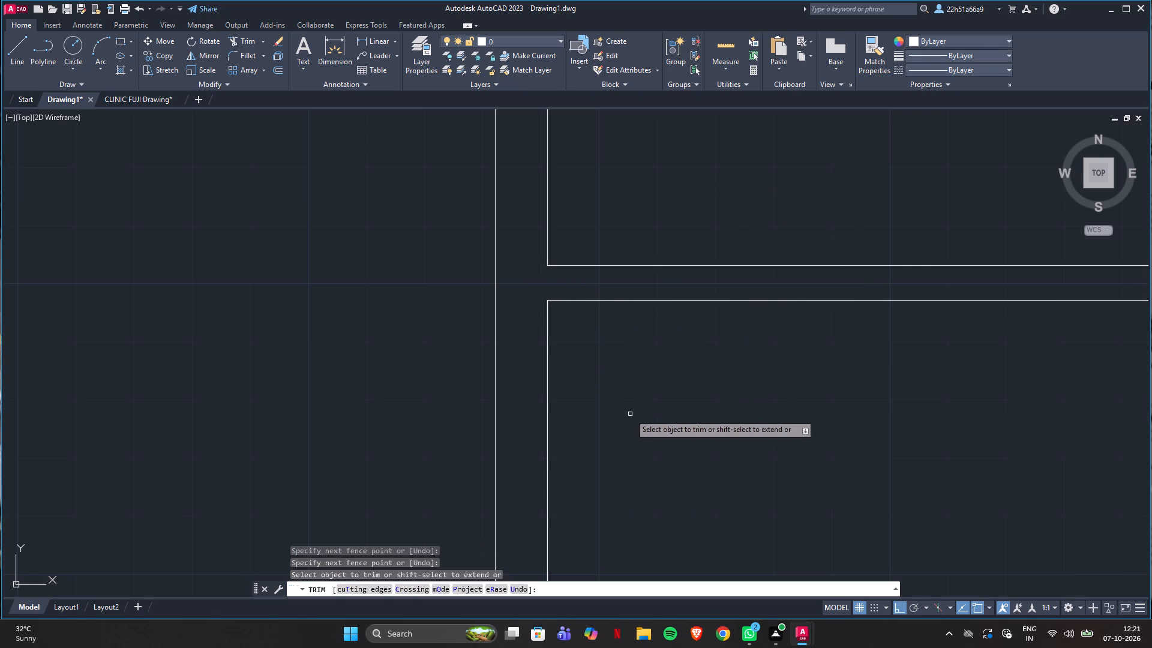
{"action": "key", "text": "Escape"}
Check the room layout in CLINIC FUJI Drawing, and use Quick measure in Drawing1 on the two stacked rooms and the small room below.
{"action": "scroll", "coordinate": [630, 415], "scroll_direction": "down", "scroll_amount": 2}
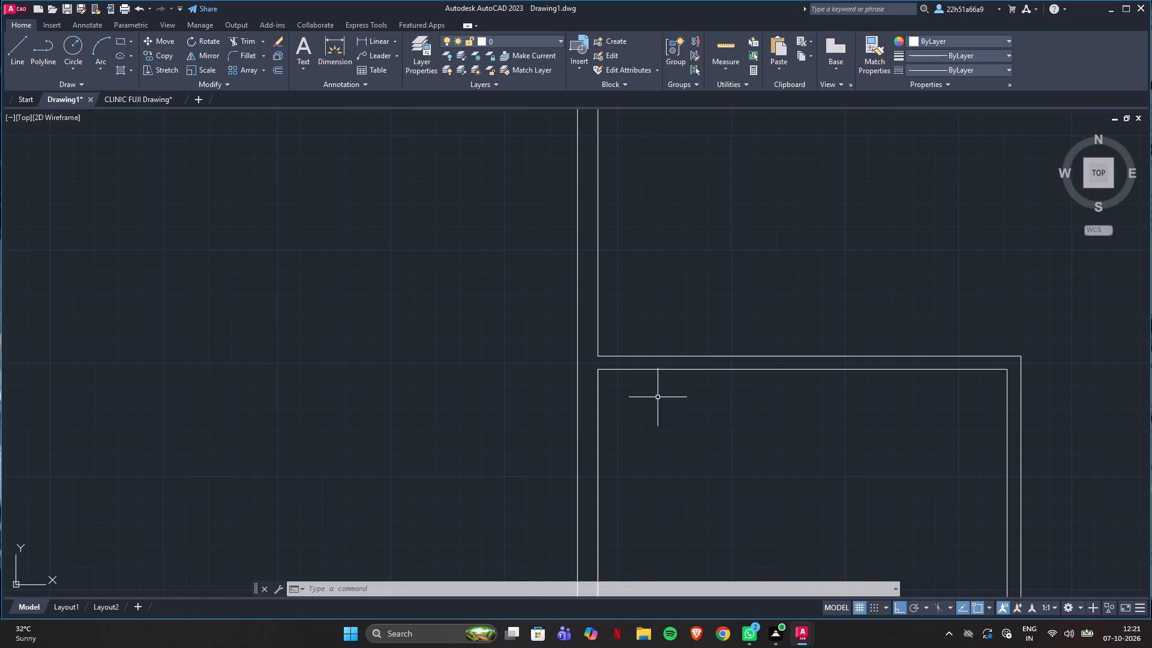
{"action": "scroll", "coordinate": [653, 408], "scroll_direction": "down", "scroll_amount": 3}
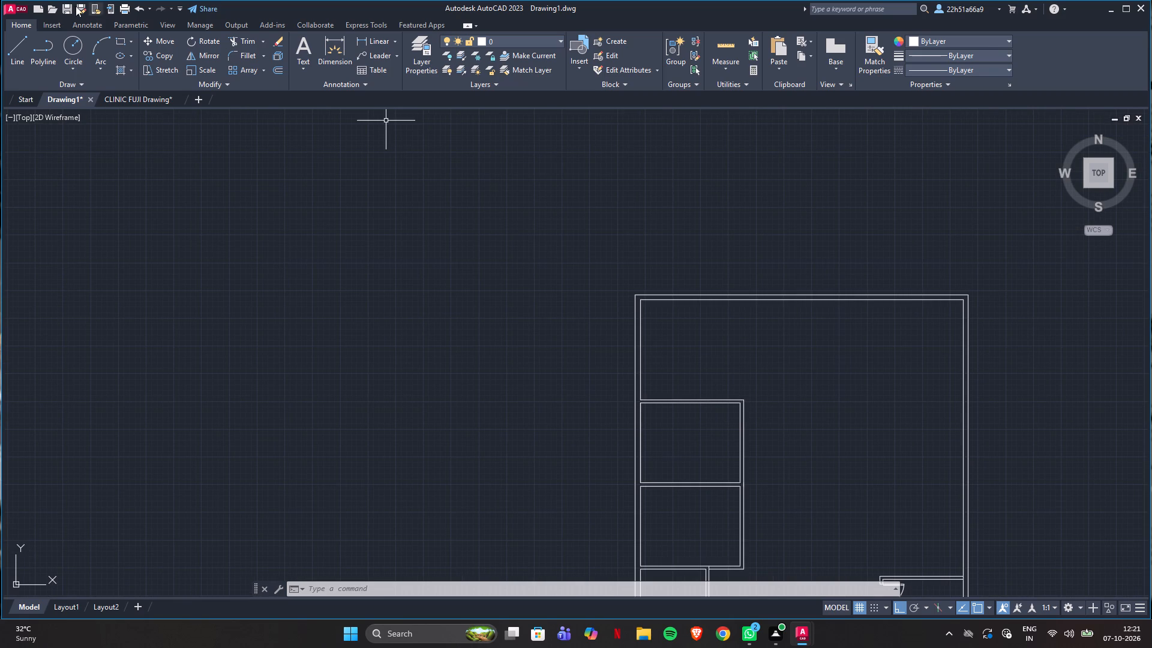
{"action": "left_click", "coordinate": [127, 99]}
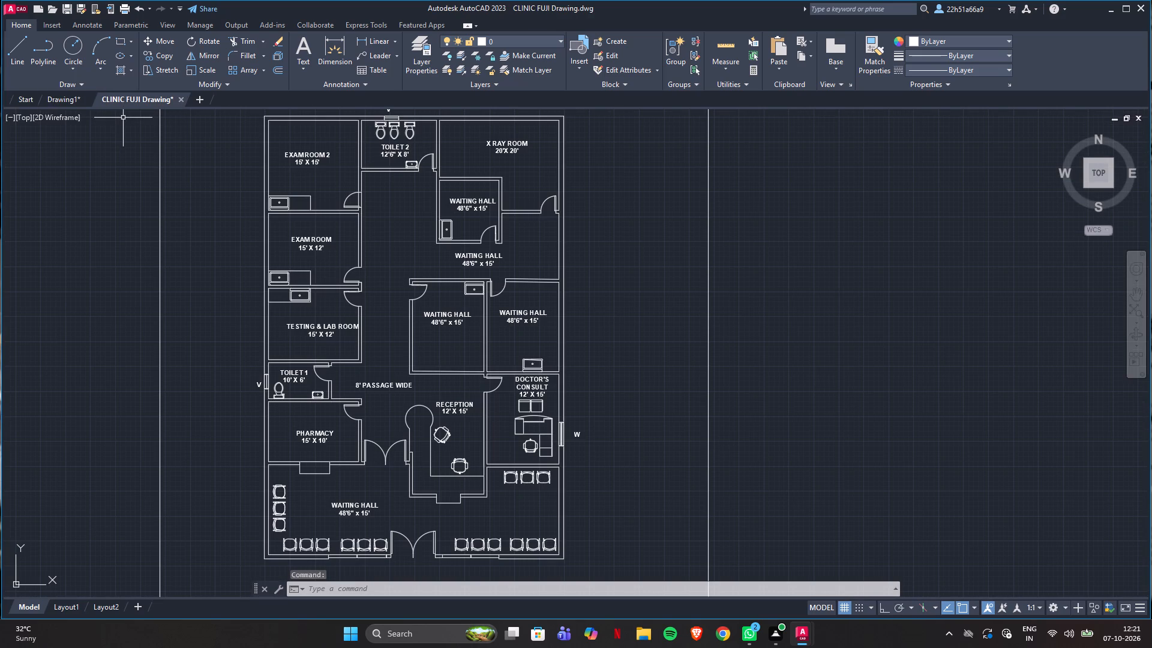
{"action": "left_click", "coordinate": [60, 98]}
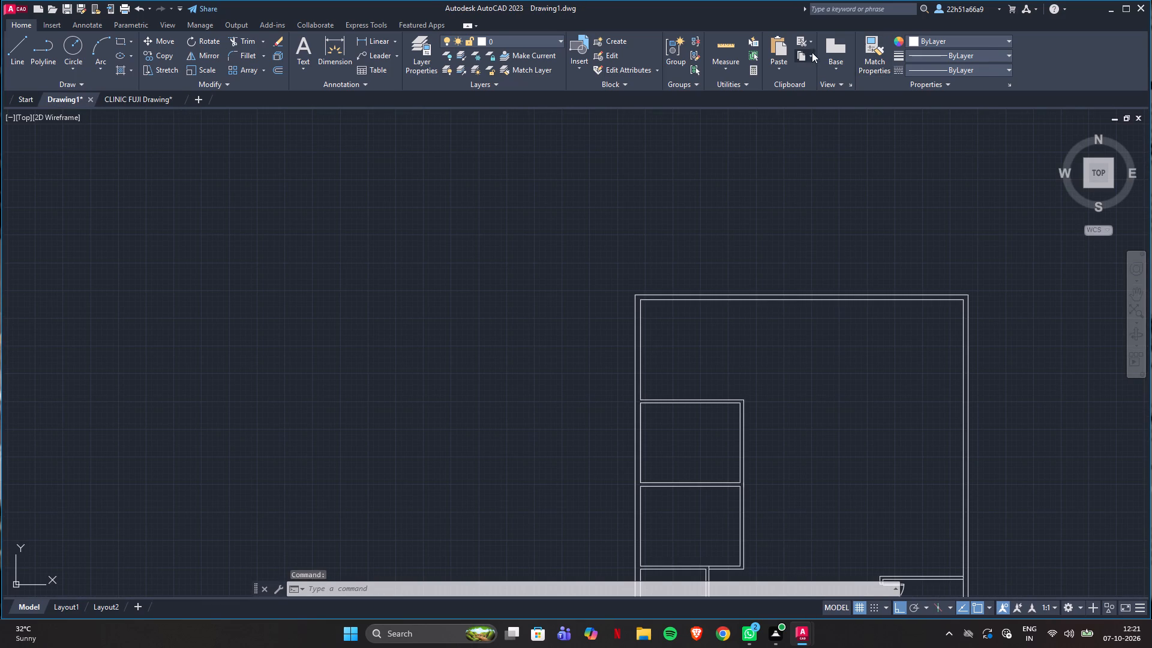
{"action": "left_click", "coordinate": [721, 46]}
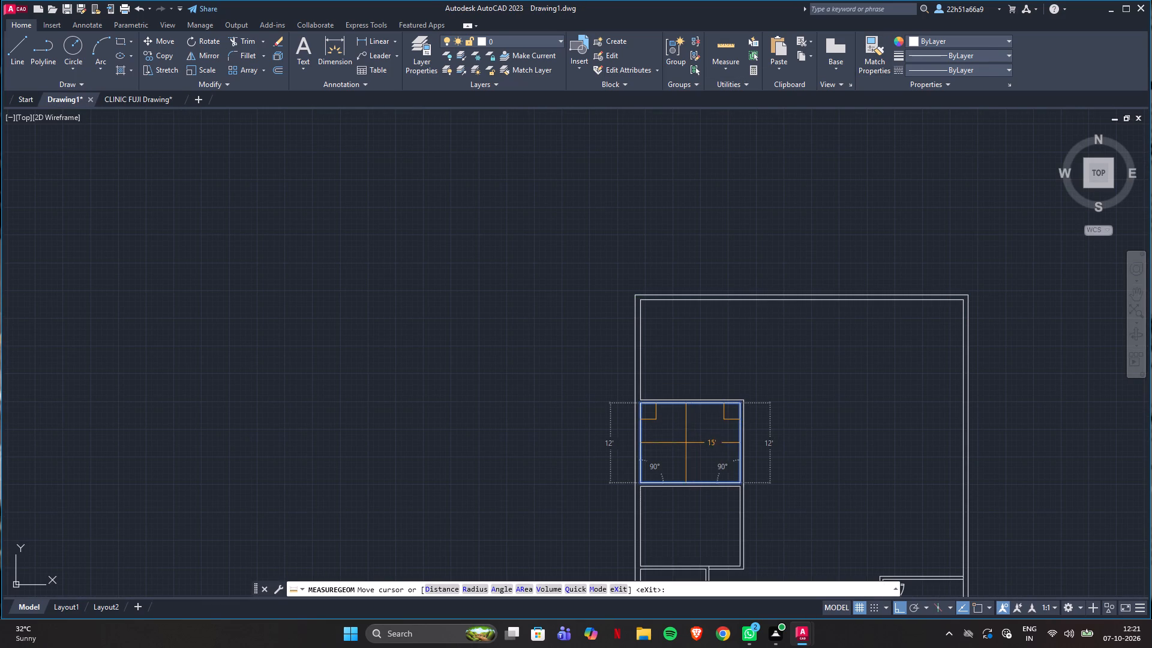
{"action": "scroll", "coordinate": [685, 443], "scroll_direction": "up", "scroll_amount": 2}
{"action": "scroll", "coordinate": [683, 435], "scroll_direction": "down", "scroll_amount": 1}
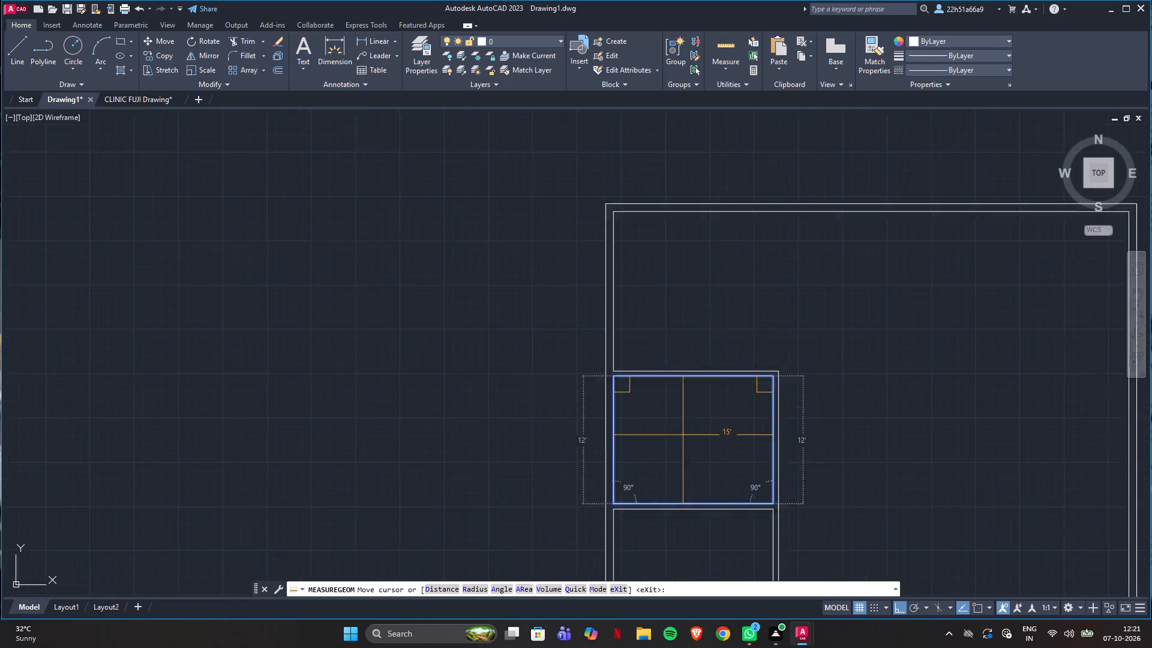
{"action": "scroll", "coordinate": [683, 431], "scroll_direction": "down", "scroll_amount": 2}
{"action": "scroll", "coordinate": [680, 479], "scroll_direction": "up", "scroll_amount": 2}
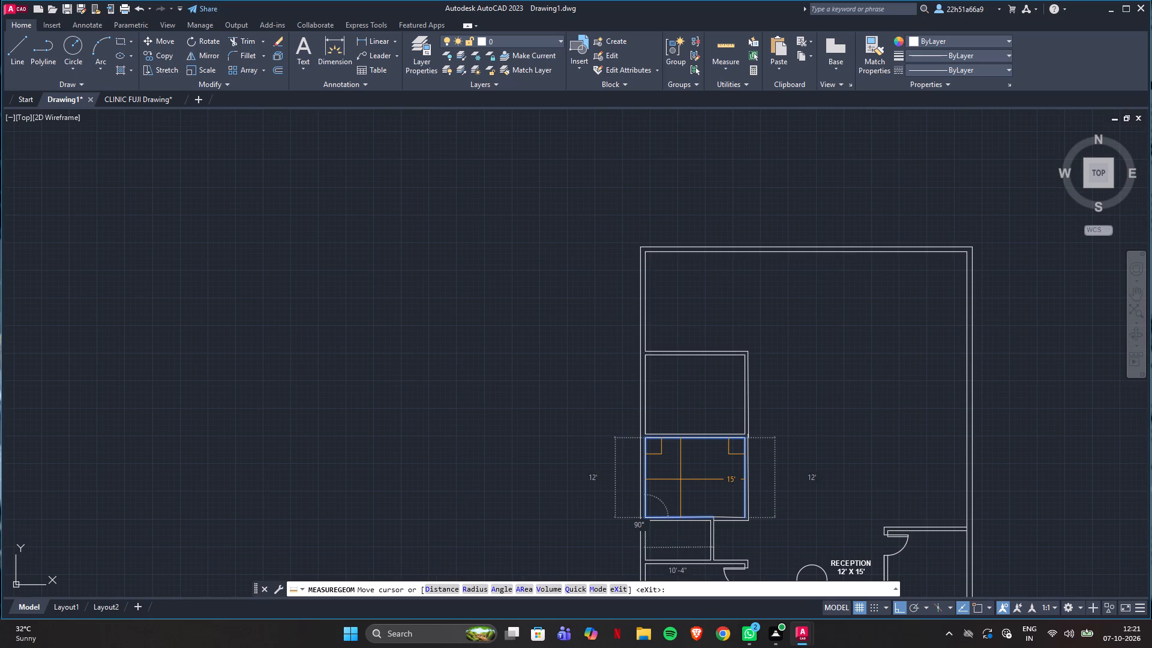
{"action": "scroll", "coordinate": [682, 463], "scroll_direction": "down", "scroll_amount": 2}
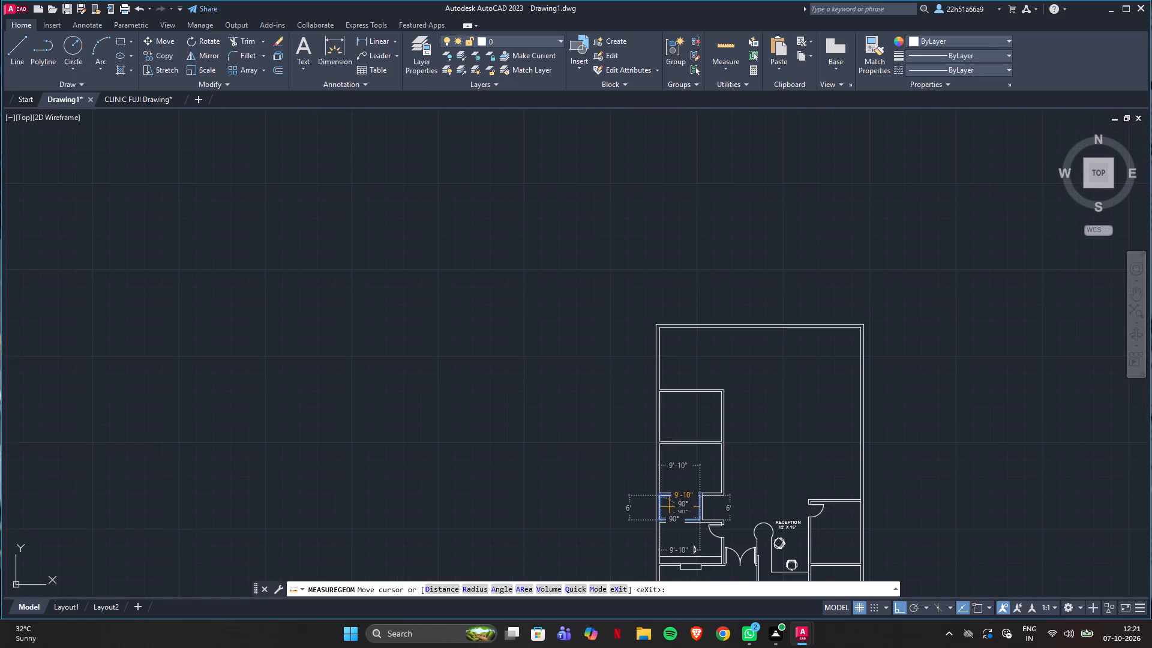
{"action": "scroll", "coordinate": [667, 513], "scroll_direction": "up", "scroll_amount": 3}
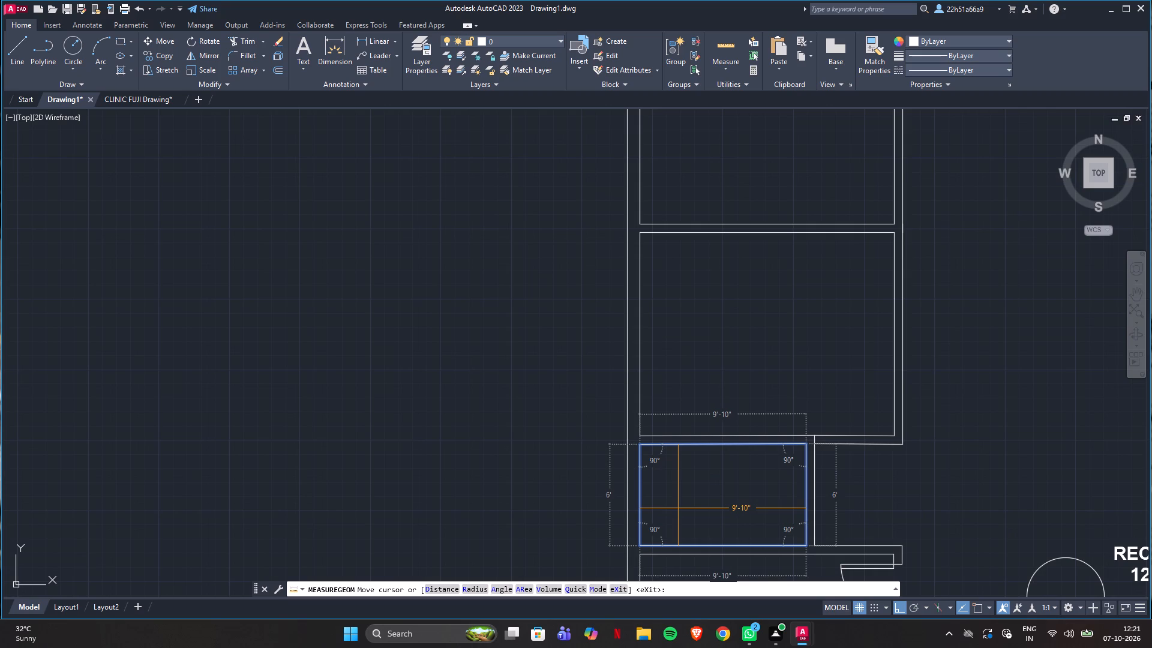
{"action": "scroll", "coordinate": [678, 508], "scroll_direction": "up", "scroll_amount": 2}
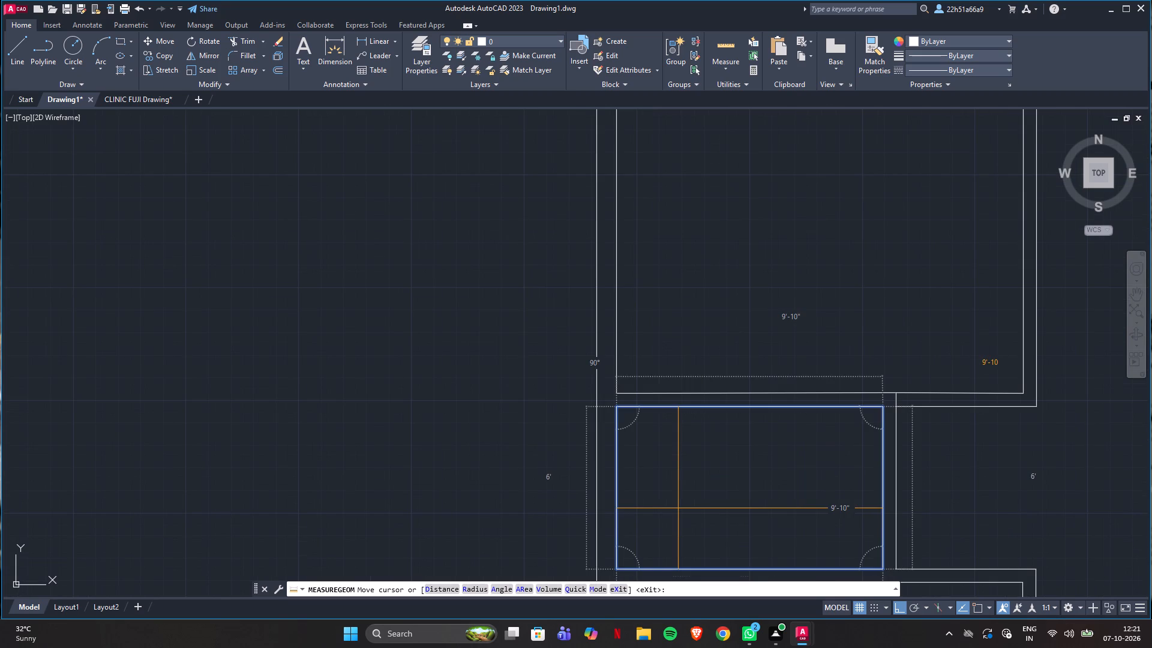
{"action": "scroll", "coordinate": [678, 508], "scroll_direction": "down", "scroll_amount": 2}
Measure the room with the chair and counter beside the passage doors with Quick measure.
{"action": "scroll", "coordinate": [678, 508], "scroll_direction": "down", "scroll_amount": 2}
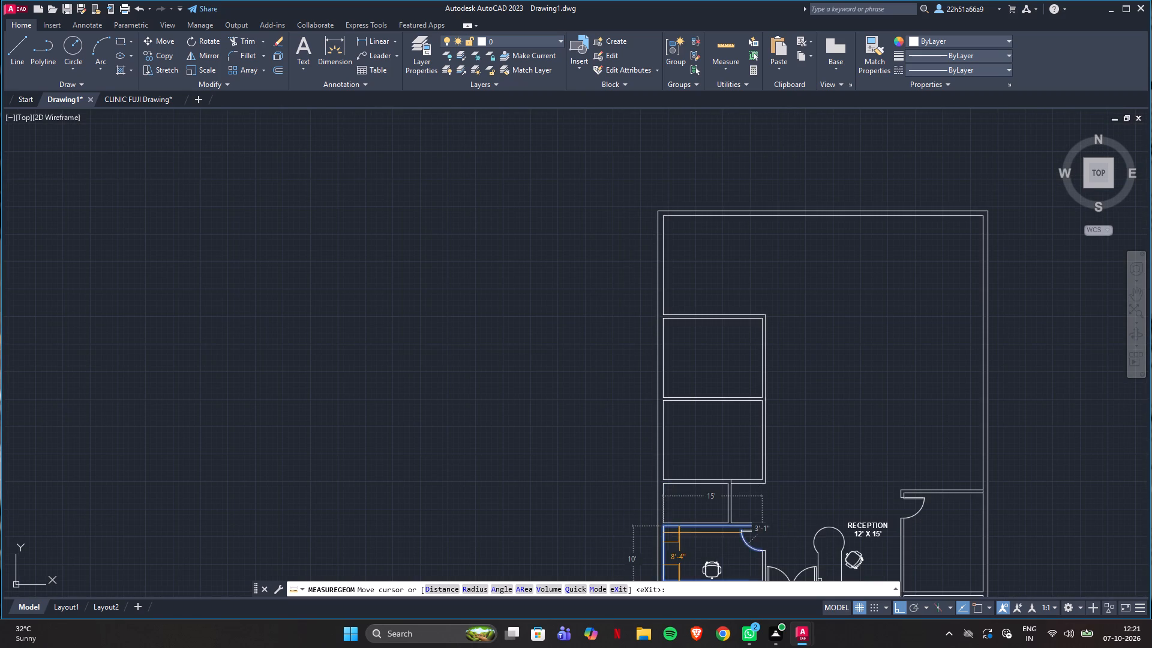
{"action": "scroll", "coordinate": [677, 557], "scroll_direction": "down", "scroll_amount": 2}
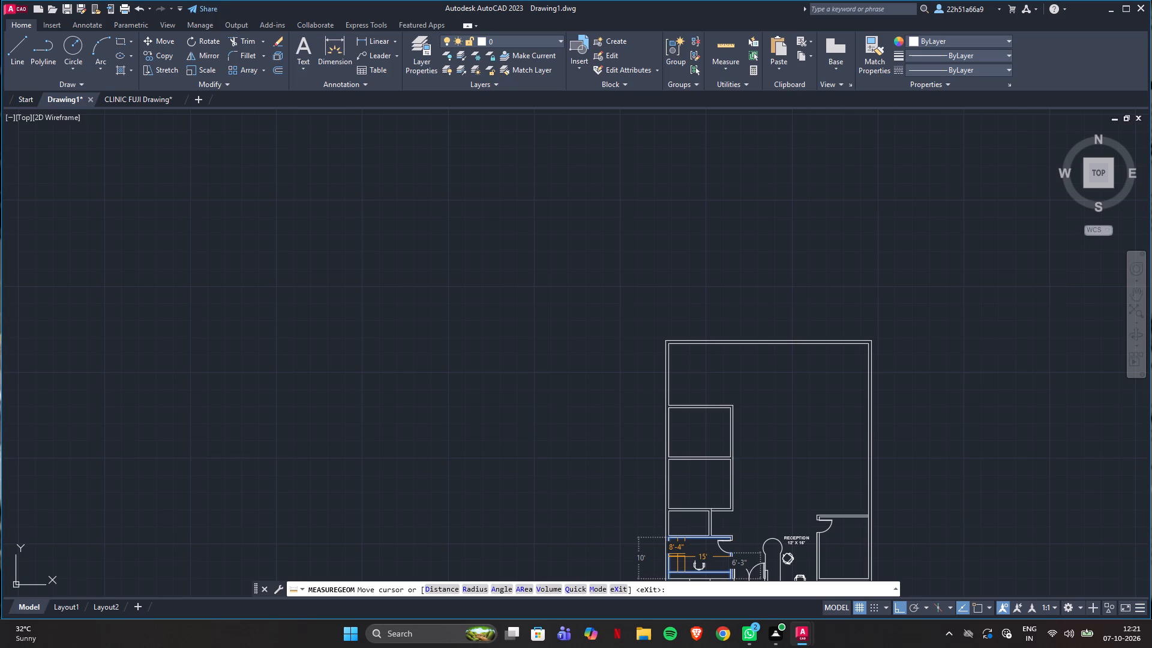
{"action": "scroll", "coordinate": [677, 557], "scroll_direction": "up", "scroll_amount": 2}
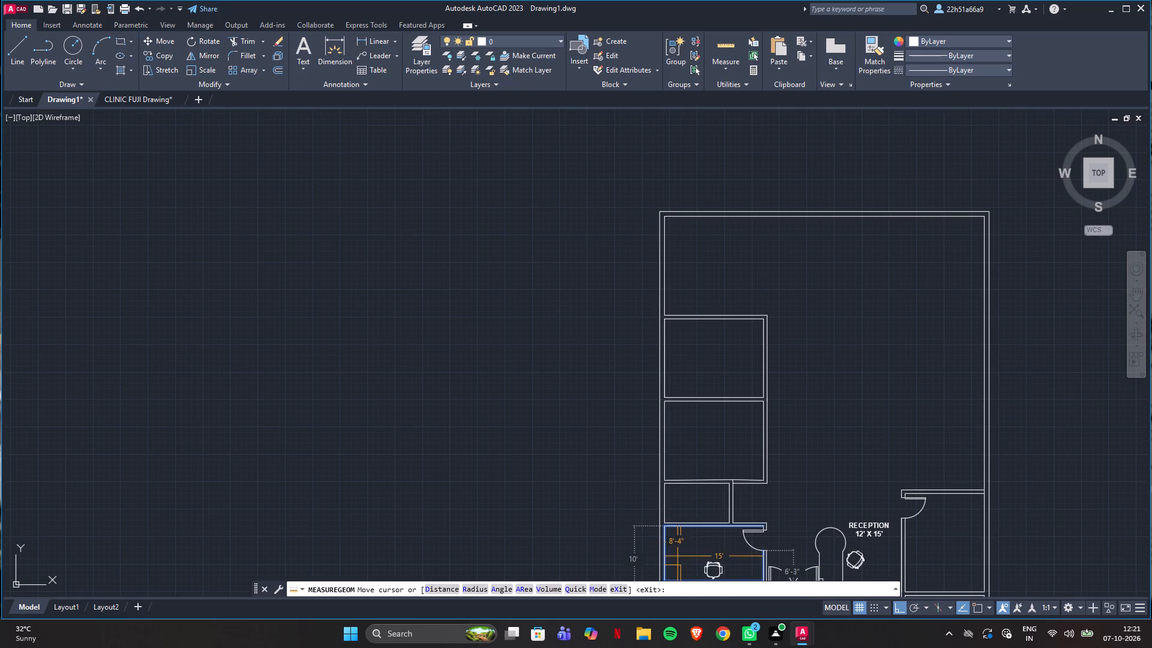
{"action": "scroll", "coordinate": [677, 555], "scroll_direction": "down", "scroll_amount": 3}
{"action": "scroll", "coordinate": [677, 562], "scroll_direction": "up", "scroll_amount": 3}
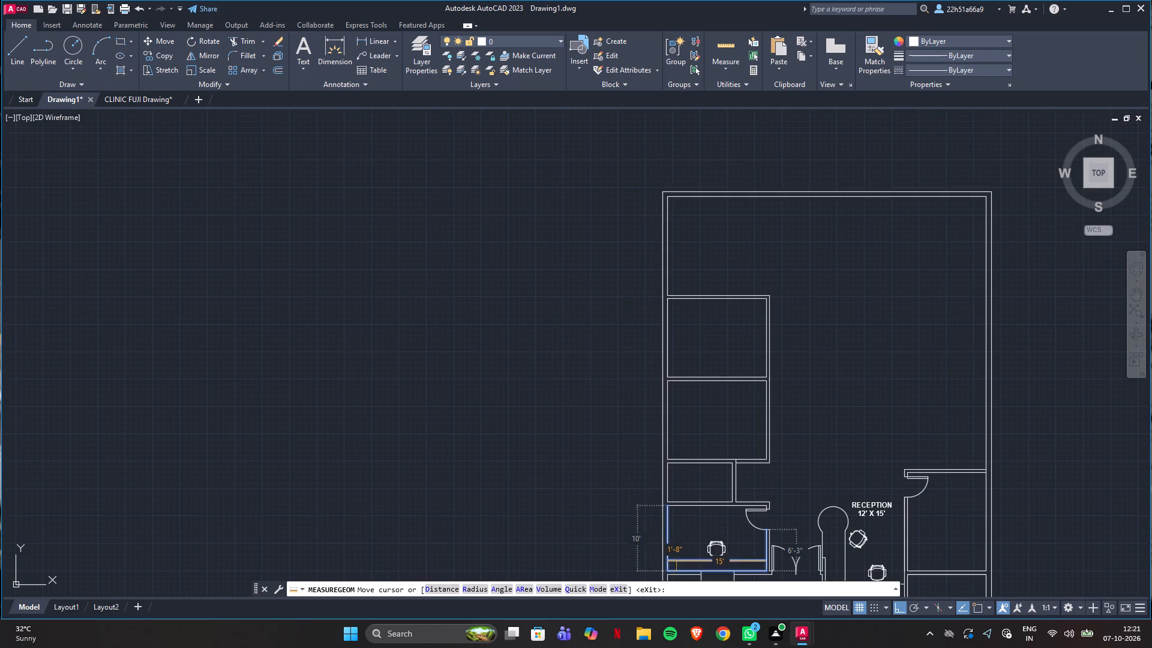
{"action": "scroll", "coordinate": [684, 565], "scroll_direction": "up", "scroll_amount": 3}
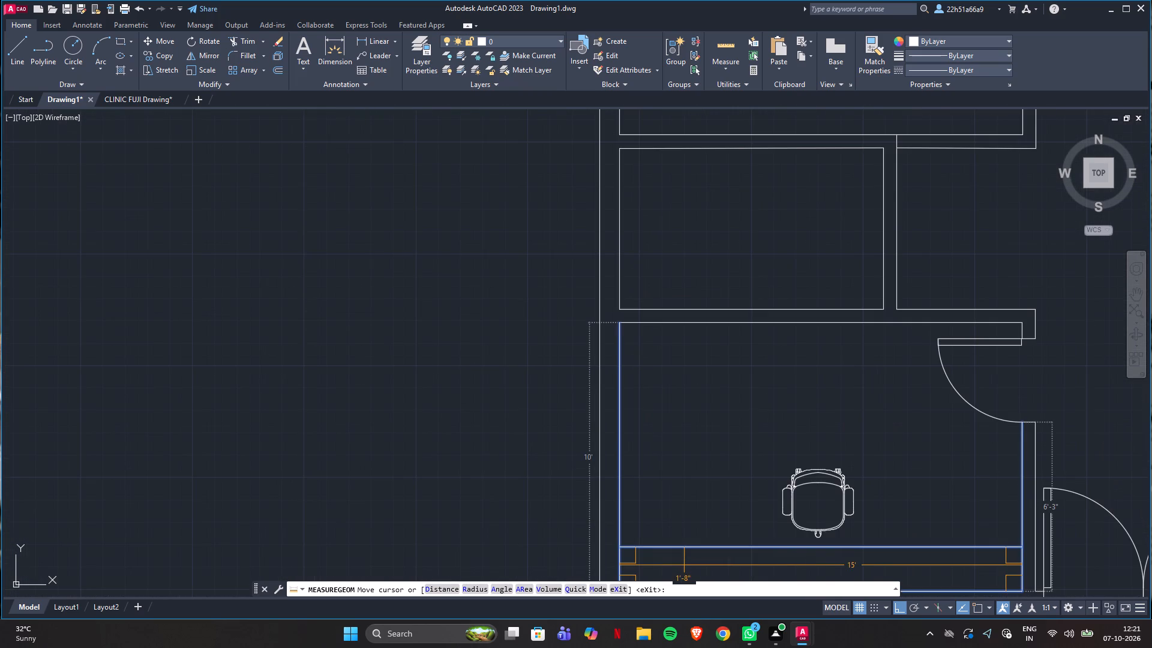
{"action": "scroll", "coordinate": [684, 565], "scroll_direction": "down", "scroll_amount": 6}
{"action": "scroll", "coordinate": [688, 545], "scroll_direction": "up", "scroll_amount": 3}
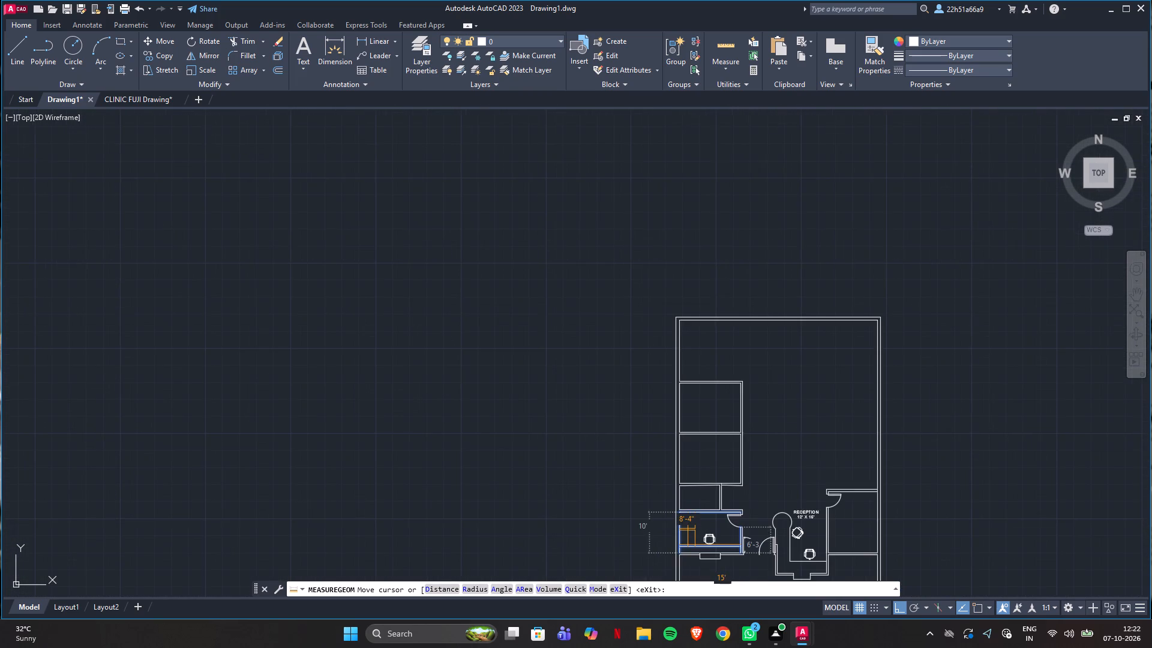
{"action": "scroll", "coordinate": [688, 545], "scroll_direction": "up", "scroll_amount": 3}
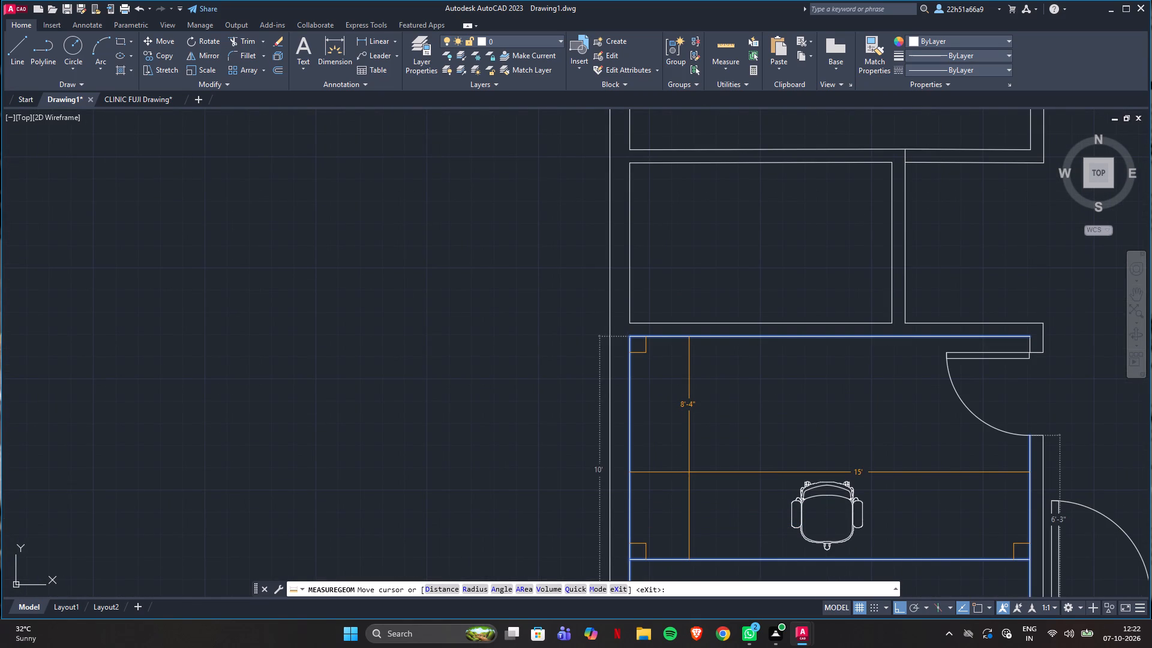
{"action": "scroll", "coordinate": [688, 457], "scroll_direction": "down", "scroll_amount": 2}
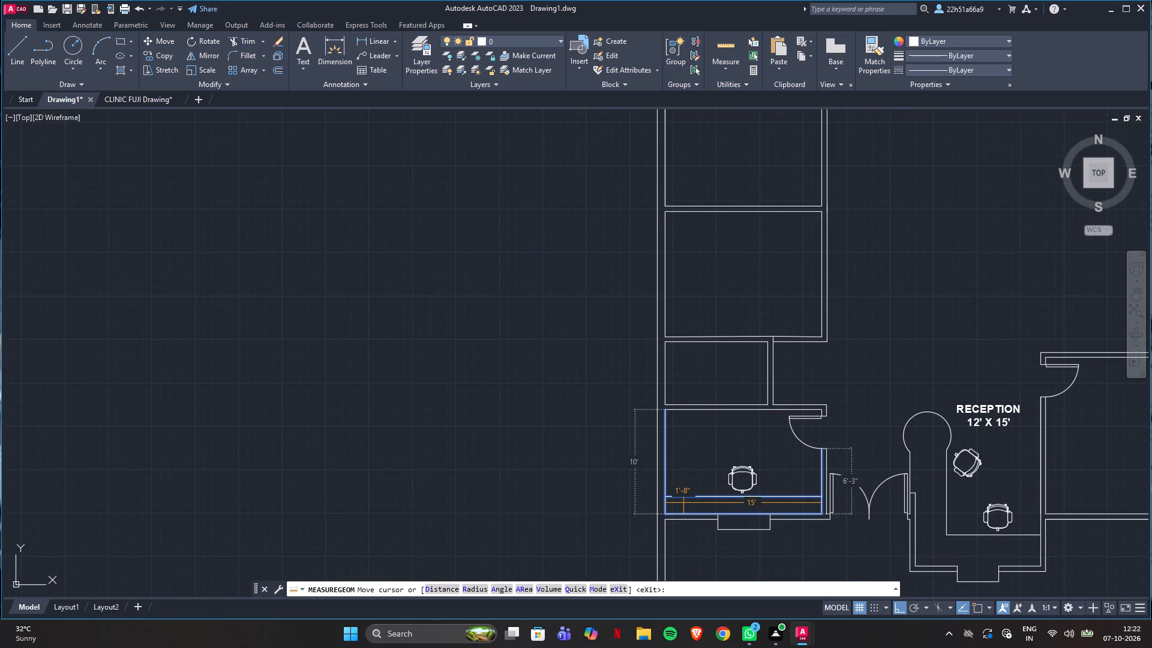
{"action": "scroll", "coordinate": [683, 505], "scroll_direction": "up", "scroll_amount": 3}
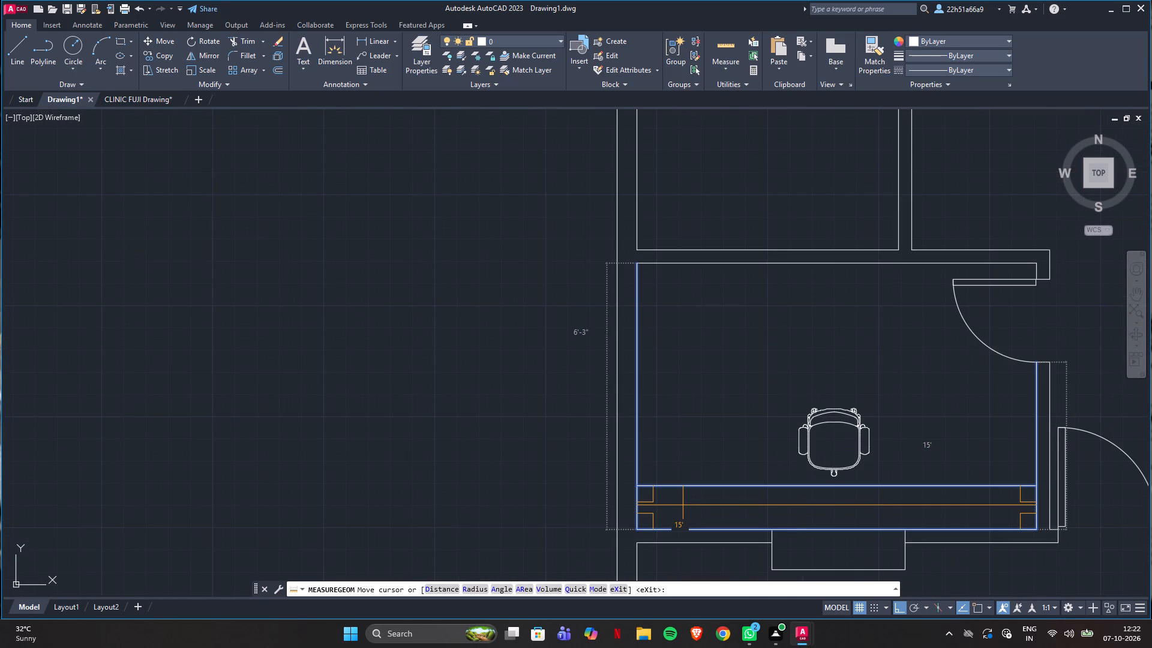
{"action": "key", "text": "Escape"}
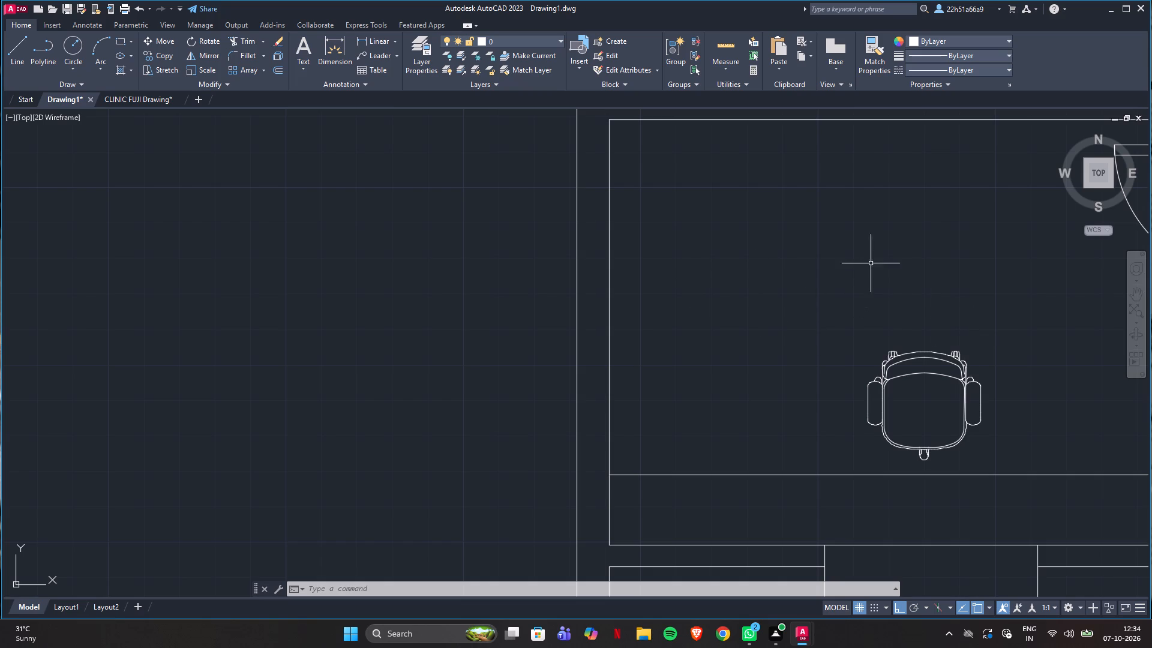
Compare the Drawing1 plan with CLINIC FUJI Drawing, examining which rooms, walls and doors remain to draw.
{"action": "scroll", "coordinate": [725, 313], "scroll_direction": "down", "scroll_amount": 4}
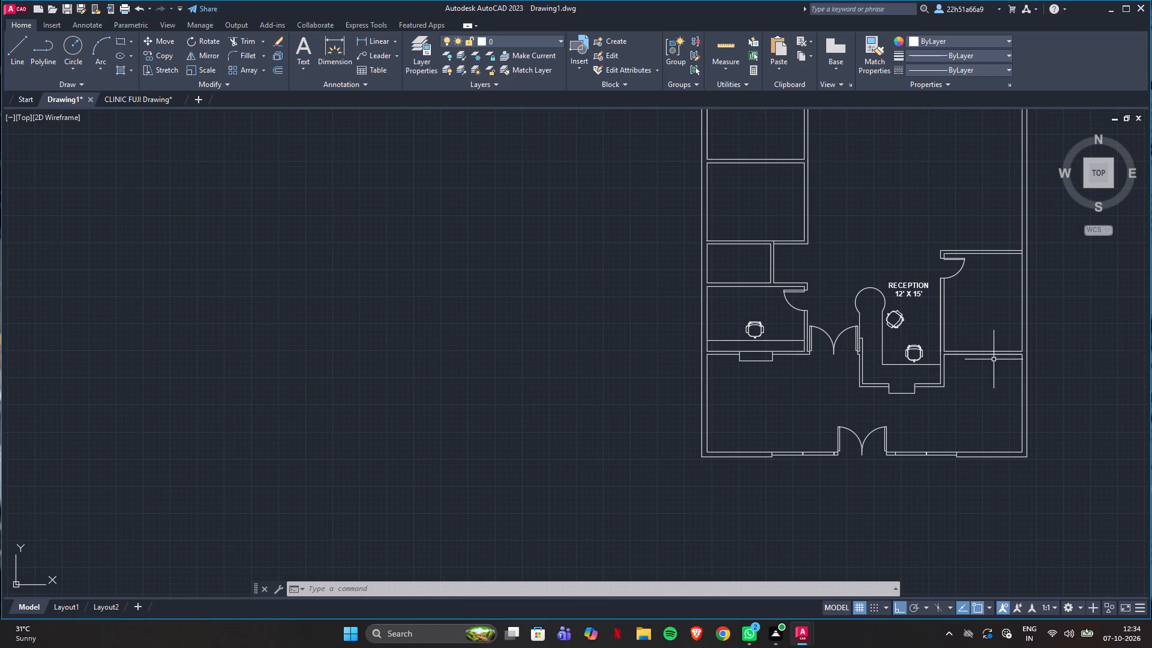
{"action": "scroll", "coordinate": [916, 292], "scroll_direction": "up", "scroll_amount": 2}
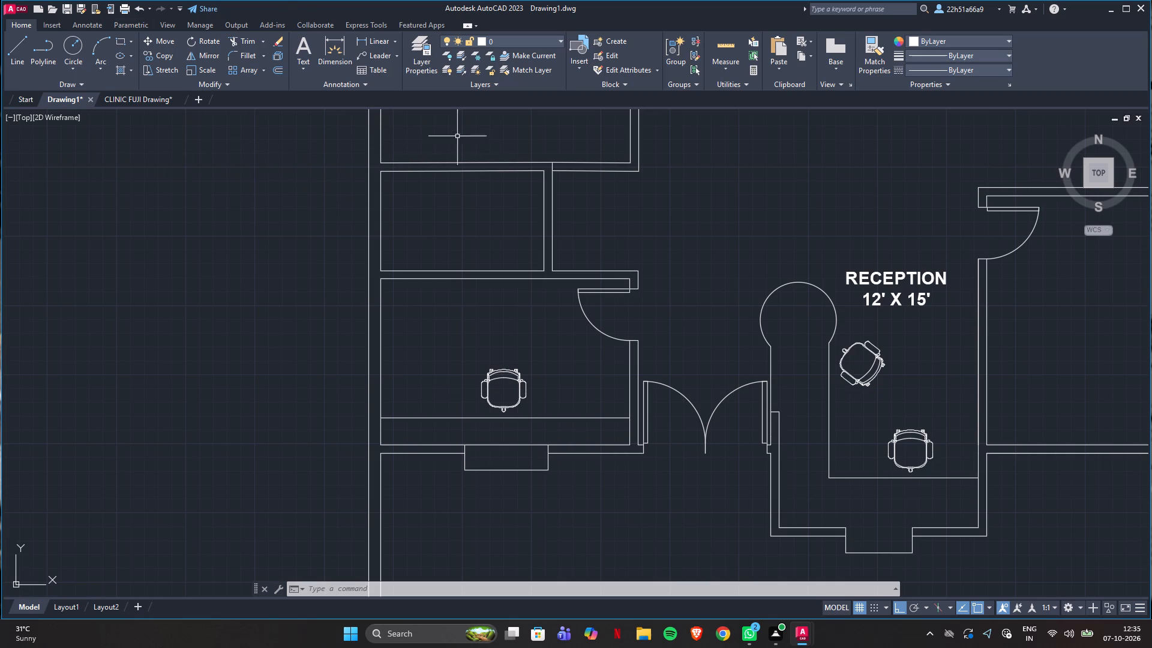
{"action": "left_click", "coordinate": [128, 94]}
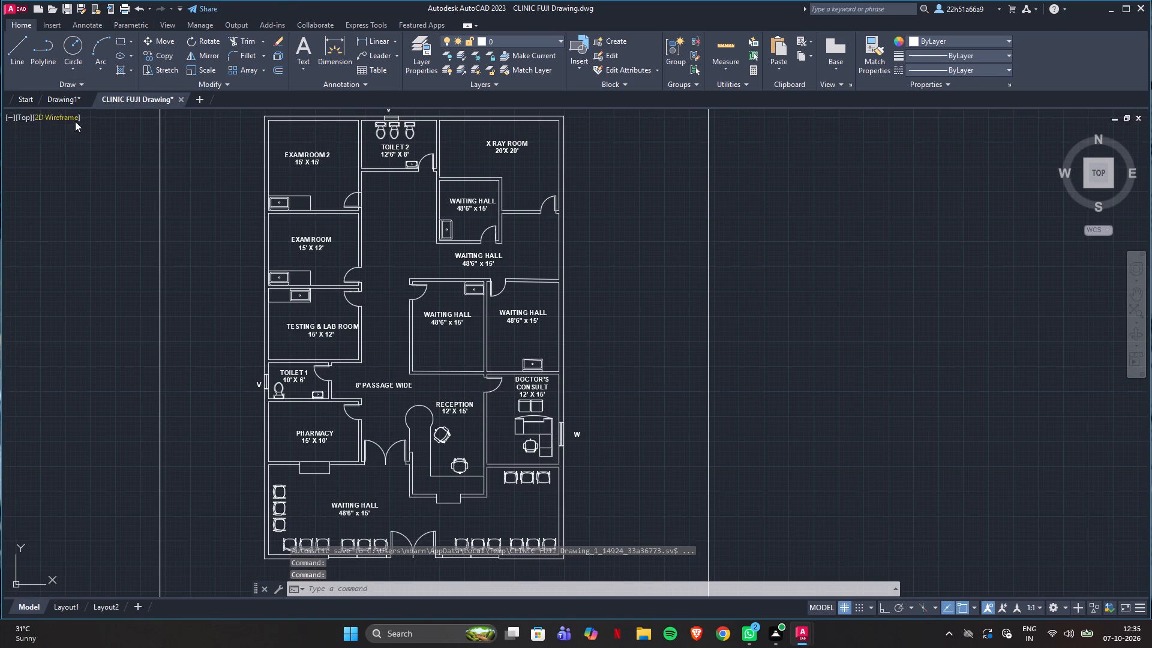
{"action": "left_click", "coordinate": [52, 106]}
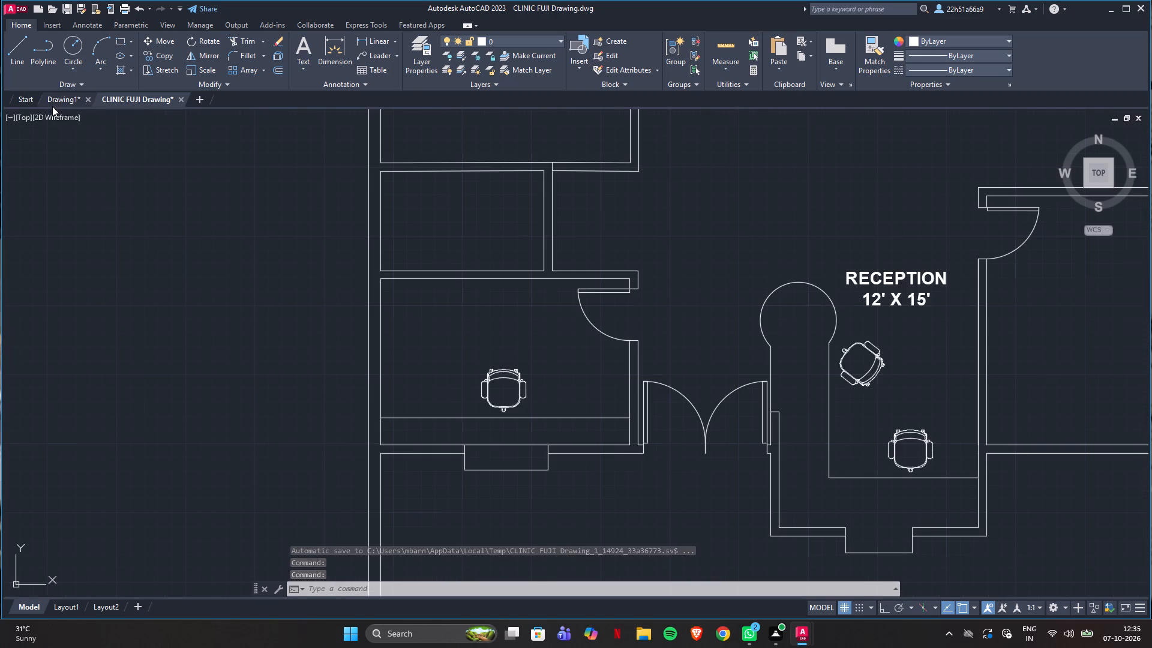
{"action": "scroll", "coordinate": [317, 169], "scroll_direction": "down", "scroll_amount": 2}
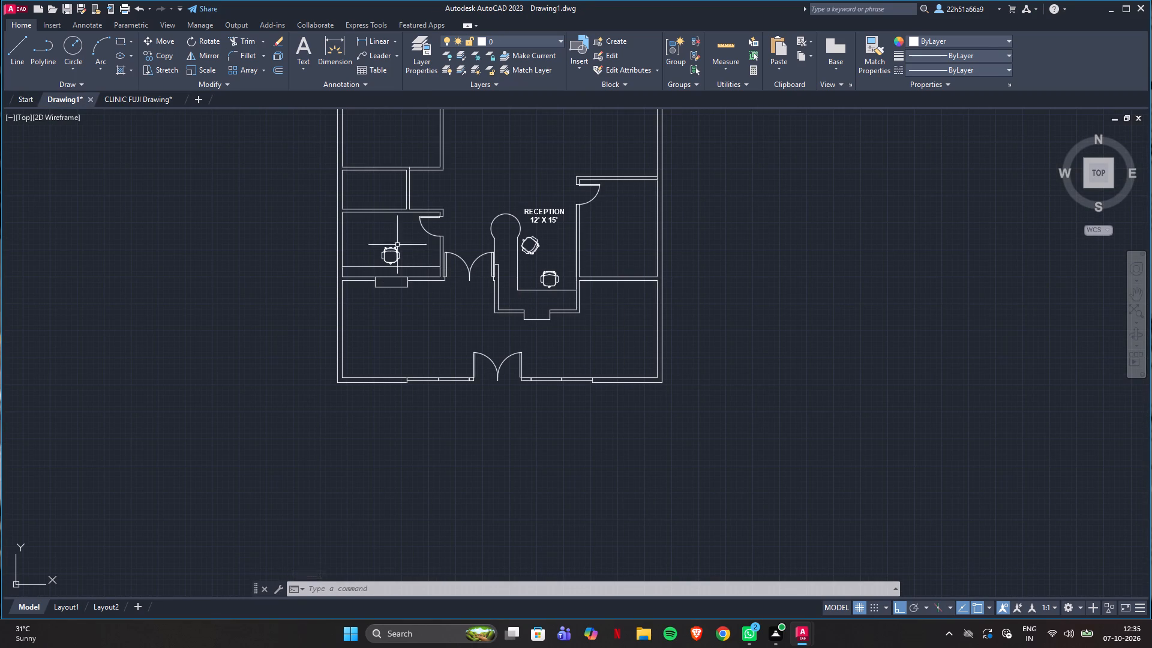
{"action": "left_click", "coordinate": [133, 98]}
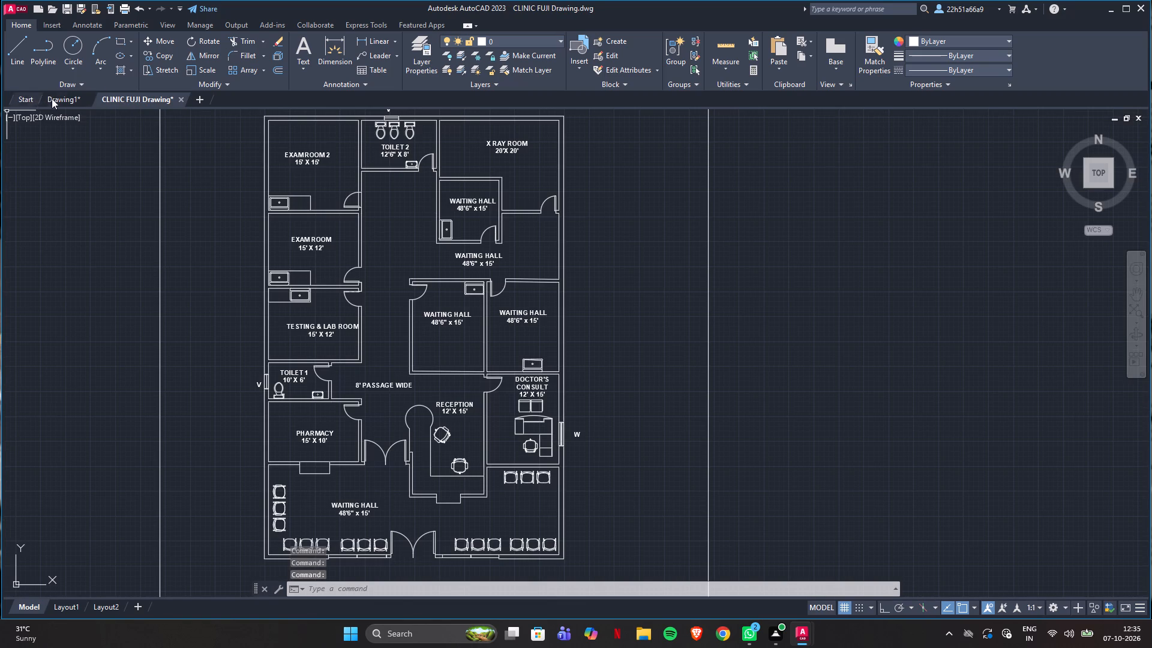
{"action": "left_click", "coordinate": [54, 98]}
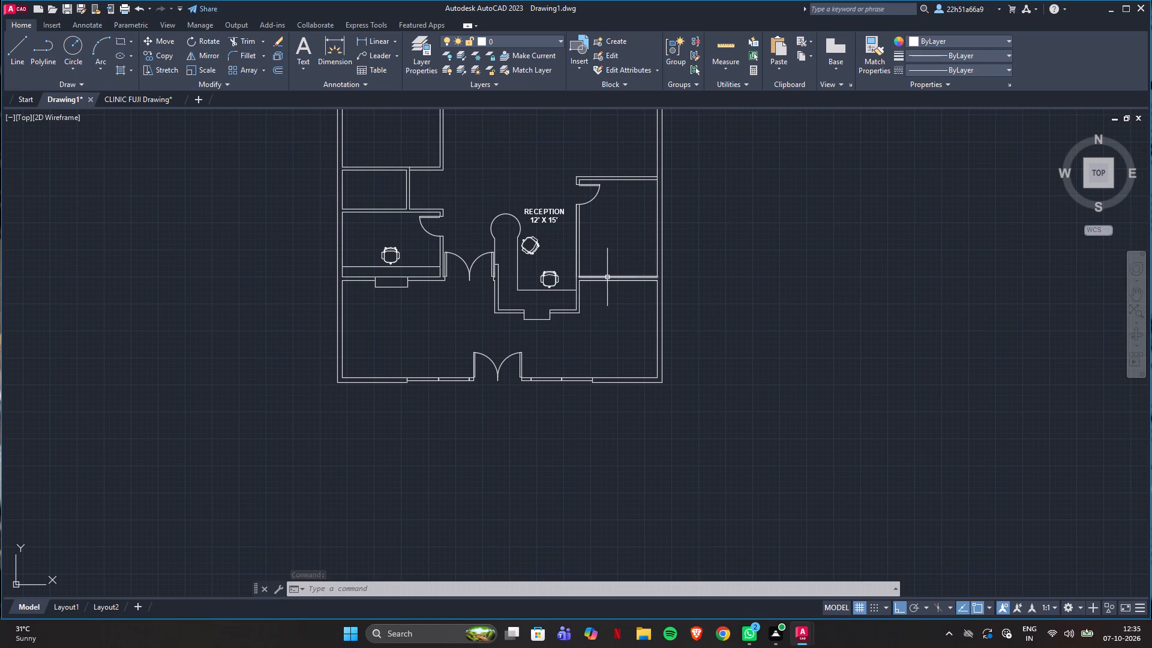
{"action": "scroll", "coordinate": [601, 274], "scroll_direction": "up", "scroll_amount": 2}
{"action": "scroll", "coordinate": [593, 289], "scroll_direction": "down", "scroll_amount": 2}
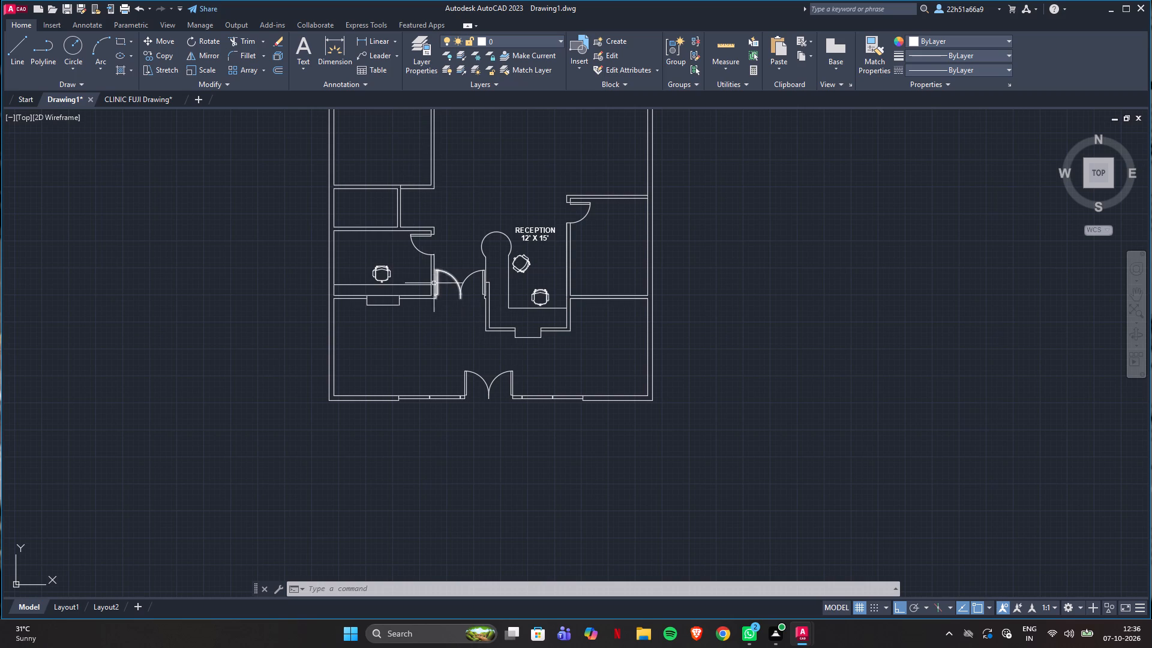
{"action": "scroll", "coordinate": [515, 373], "scroll_direction": "down", "scroll_amount": 2}
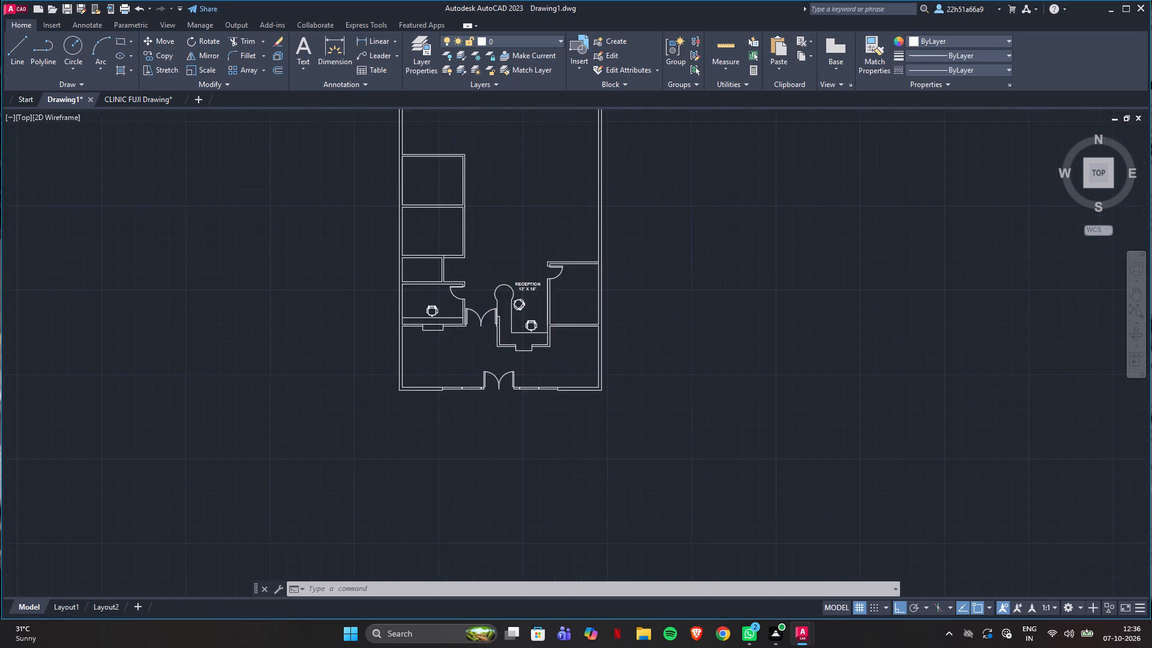
{"action": "scroll", "coordinate": [513, 371], "scroll_direction": "down", "scroll_amount": 2}
{"action": "scroll", "coordinate": [503, 299], "scroll_direction": "up", "scroll_amount": 2}
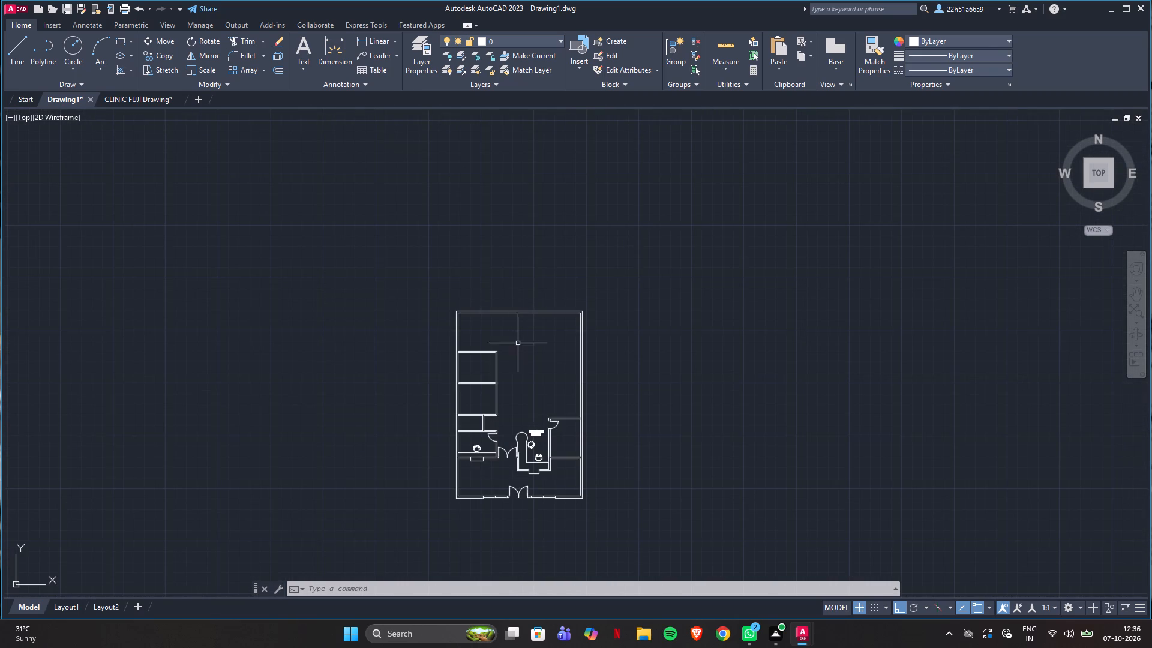
{"action": "scroll", "coordinate": [519, 347], "scroll_direction": "up", "scroll_amount": 2}
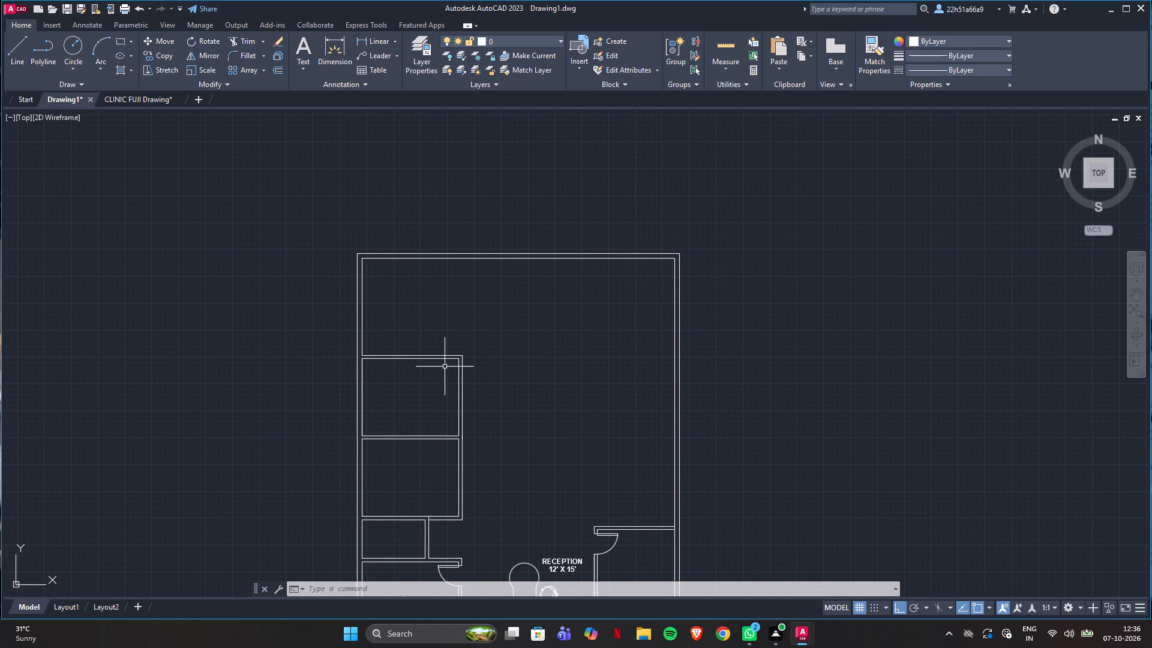
{"action": "scroll", "coordinate": [446, 358], "scroll_direction": "up", "scroll_amount": 2}
{"action": "scroll", "coordinate": [446, 356], "scroll_direction": "down", "scroll_amount": 3}
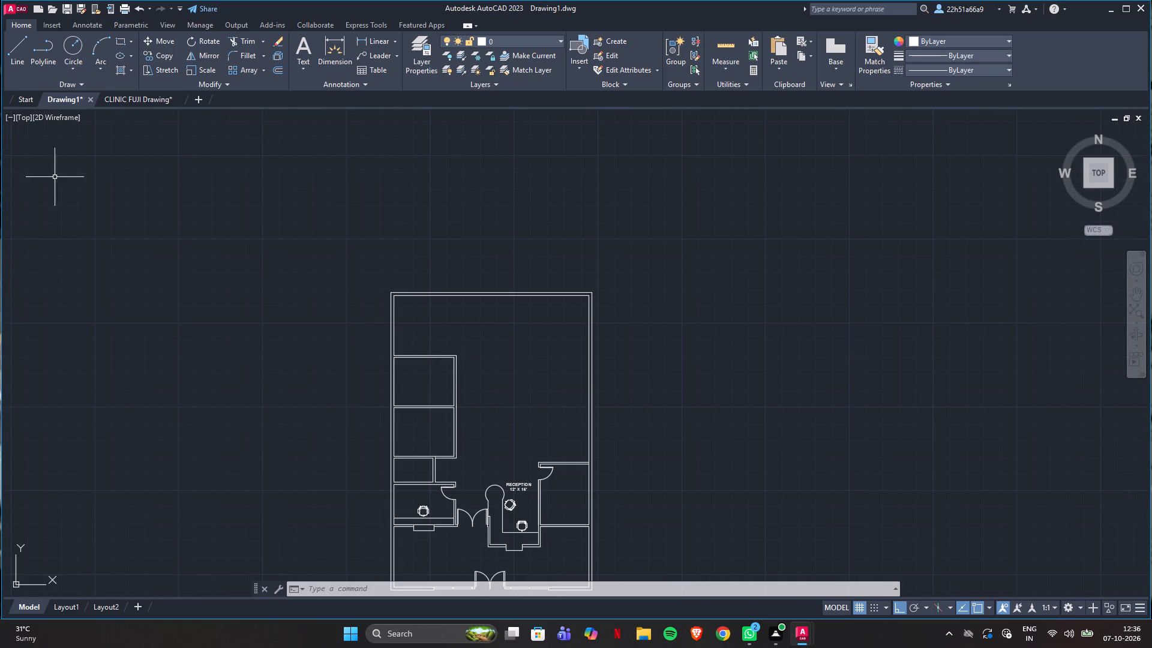
{"action": "left_click", "coordinate": [121, 101]}
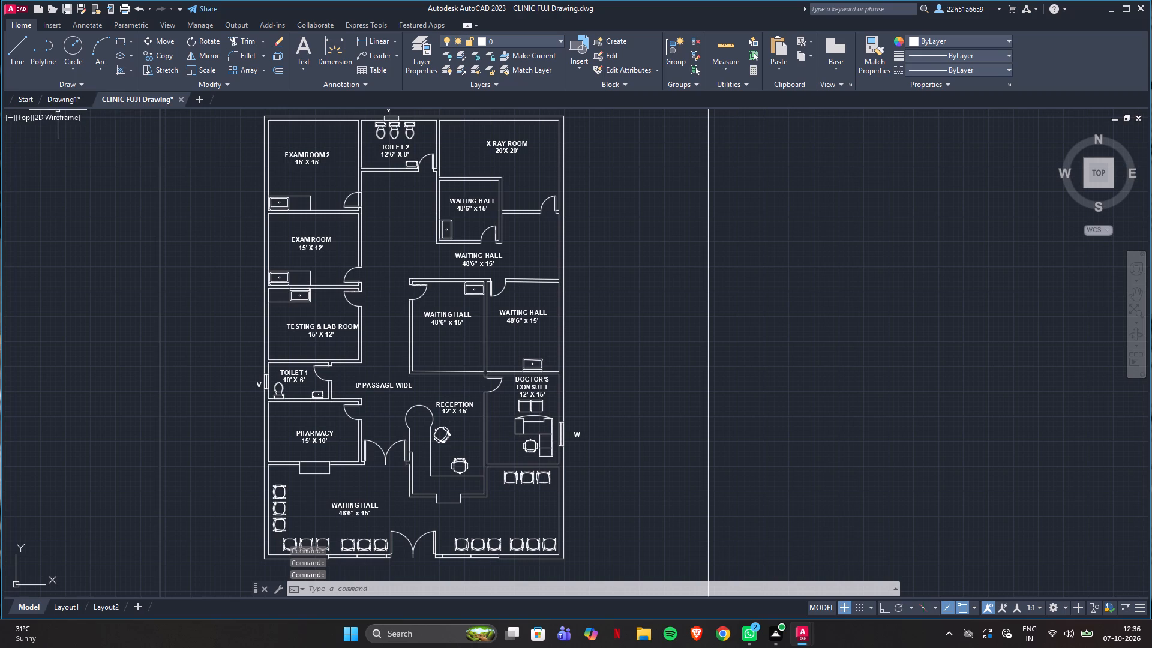
{"action": "left_click", "coordinate": [56, 100]}
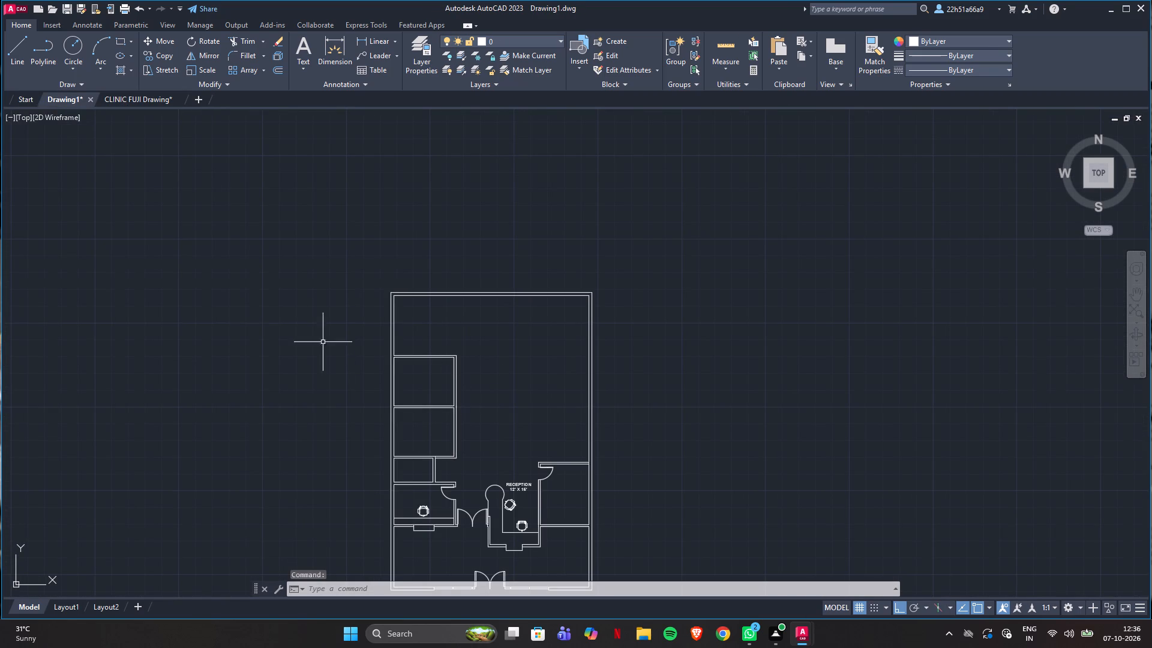
Check the room layout in CLINIC FUJI Drawing against the Drawing1 plan, examining the undrawn corner room above the stacked rooms.
{"action": "left_click", "coordinate": [131, 104]}
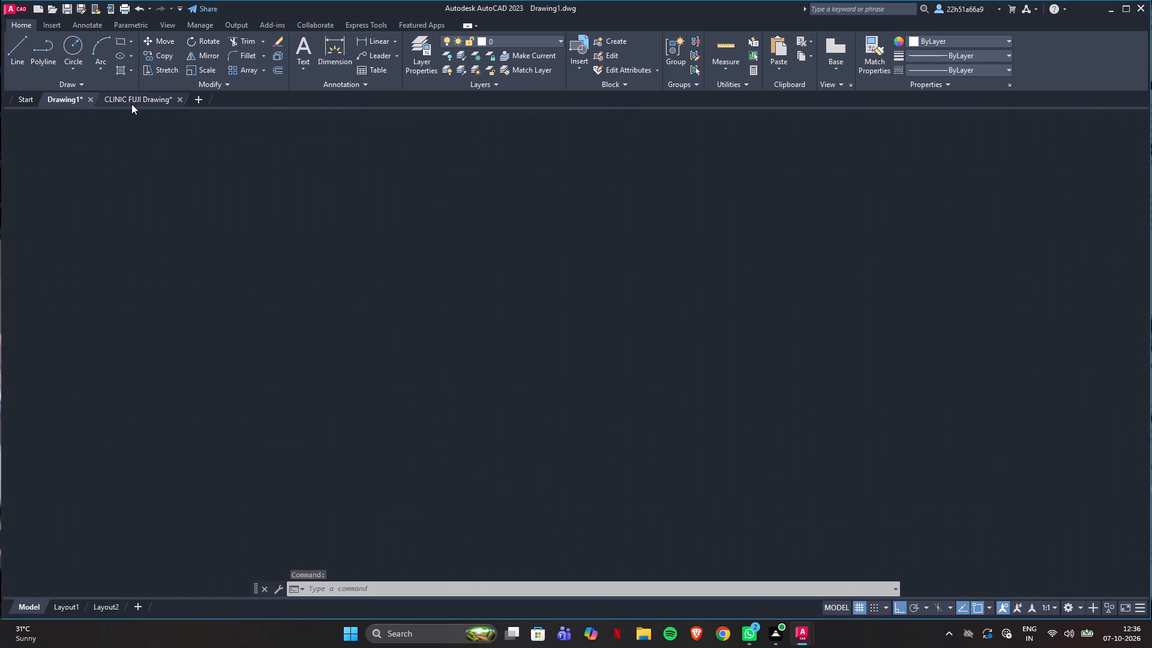
{"action": "left_click", "coordinate": [56, 101]}
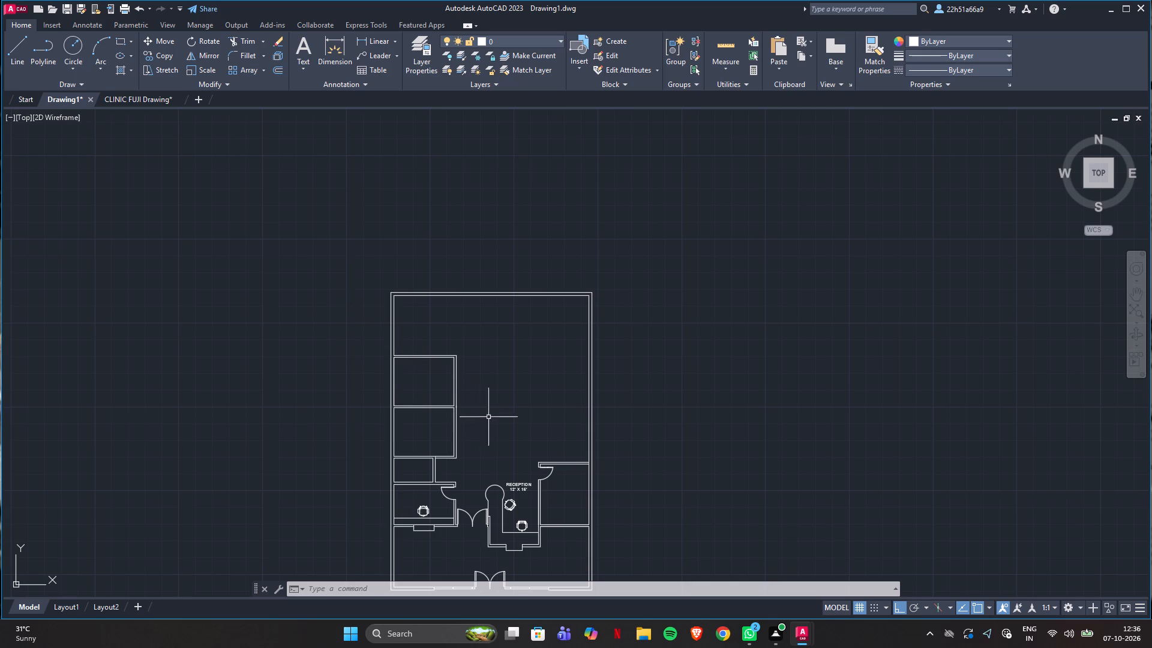
{"action": "scroll", "coordinate": [539, 454], "scroll_direction": "up", "scroll_amount": 3}
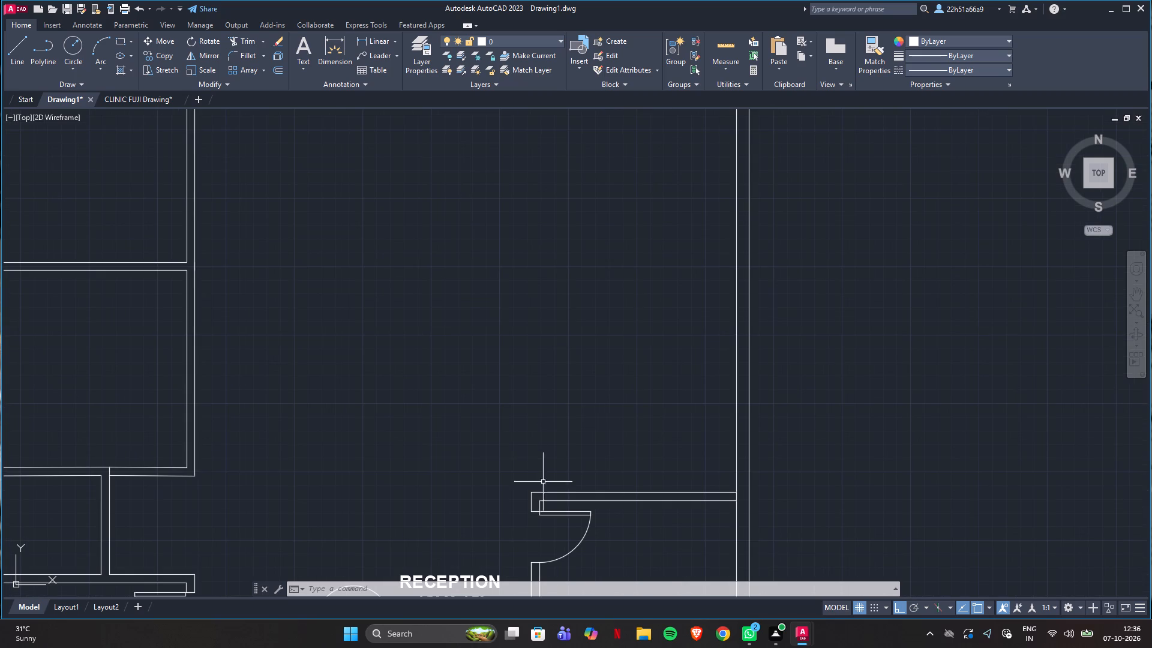
{"action": "scroll", "coordinate": [550, 508], "scroll_direction": "down", "scroll_amount": 1}
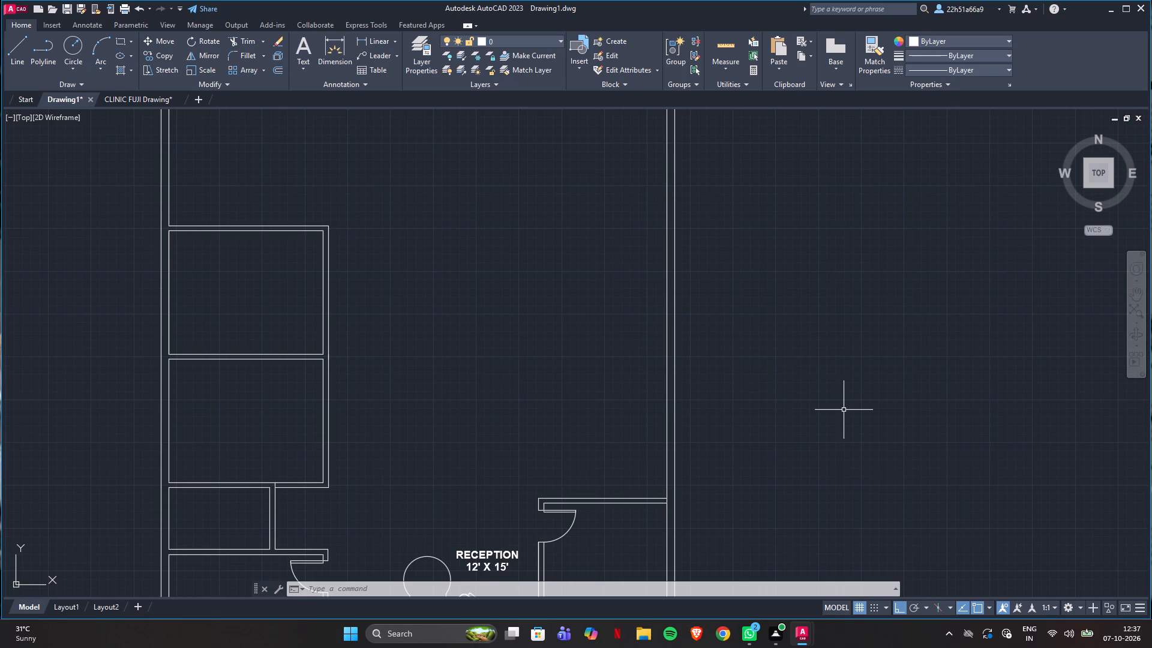
{"action": "right_click_drag", "start_coordinate": [695, 525], "coordinate": [575, 646]}
{"action": "scroll", "coordinate": [946, 647], "scroll_direction": "down", "scroll_amount": 2}
{"action": "scroll", "coordinate": [539, 361], "scroll_direction": "down", "scroll_amount": 3}
{"action": "scroll", "coordinate": [415, 278], "scroll_direction": "up", "scroll_amount": 3}
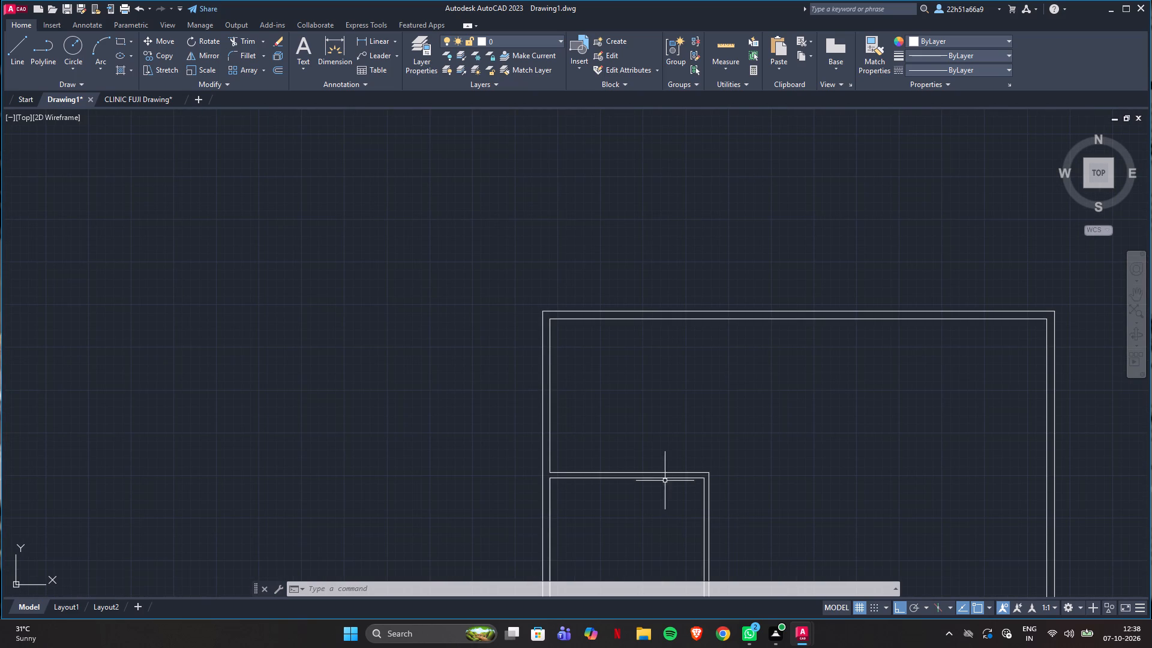
Draw two parallel wall lines continuing the stacked rooms' passage-side wall up to the top outer wall, enclosing the corner room.
{"action": "left_click", "coordinate": [14, 42]}
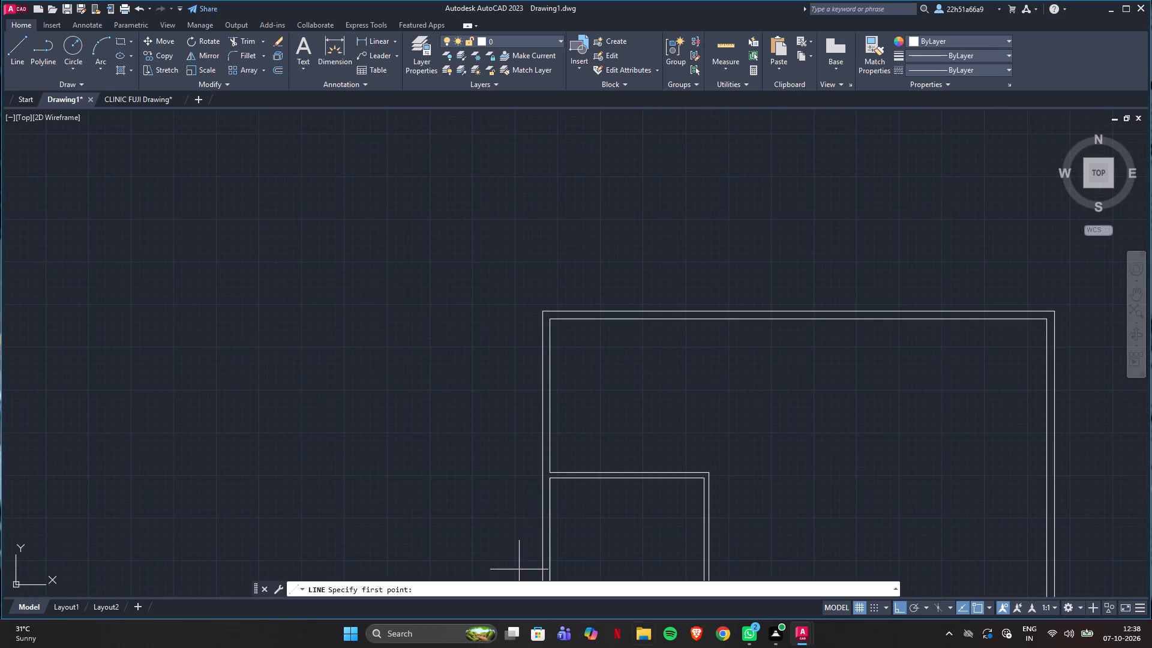
{"action": "left_click", "coordinate": [701, 479]}
{"action": "left_click", "coordinate": [703, 320]}
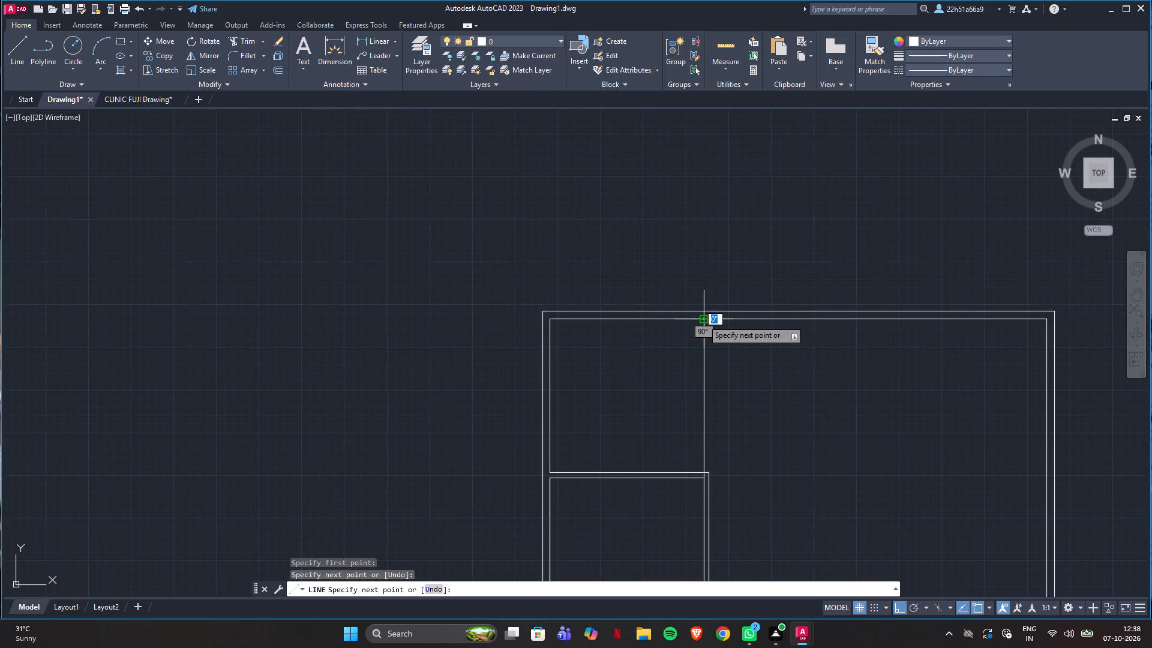
{"action": "key", "text": "Escape"}
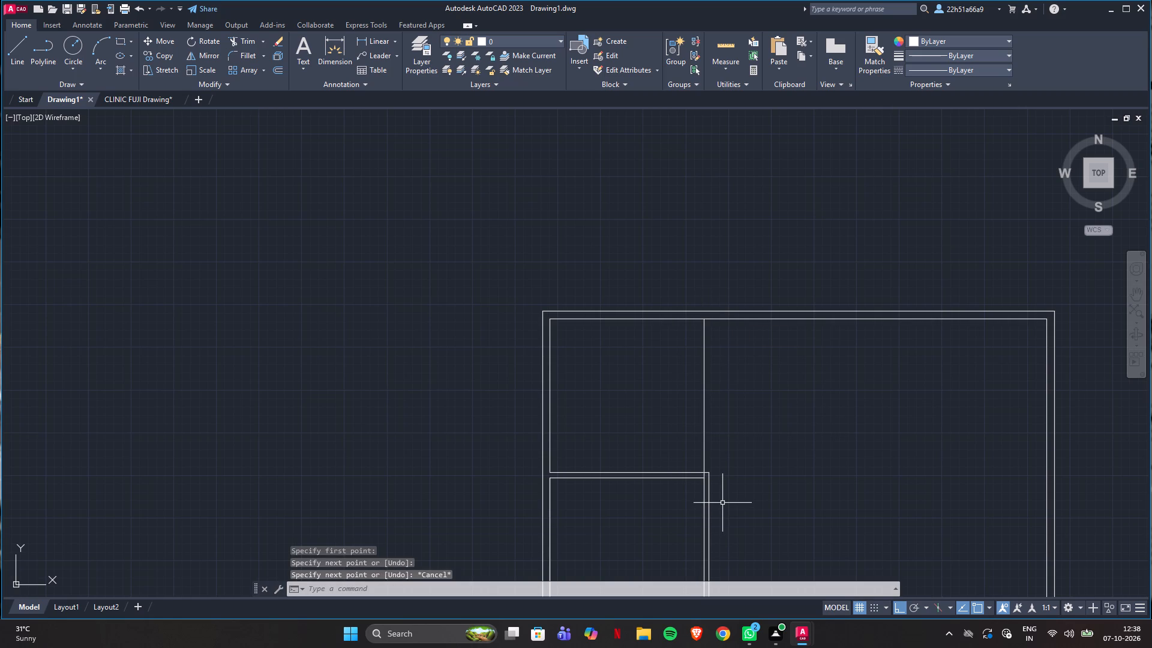
{"action": "key", "text": "Return"}
{"action": "scroll", "coordinate": [714, 480], "scroll_direction": "up", "scroll_amount": 1}
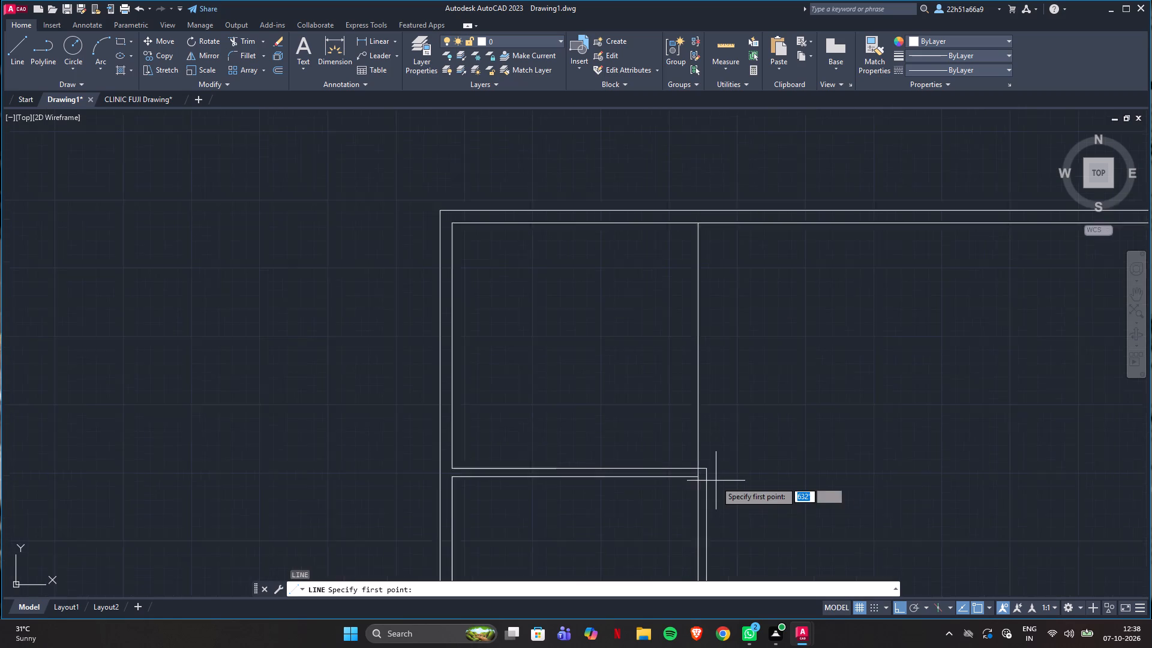
{"action": "scroll", "coordinate": [717, 482], "scroll_direction": "up", "scroll_amount": 1}
{"action": "left_click", "coordinate": [701, 461]}
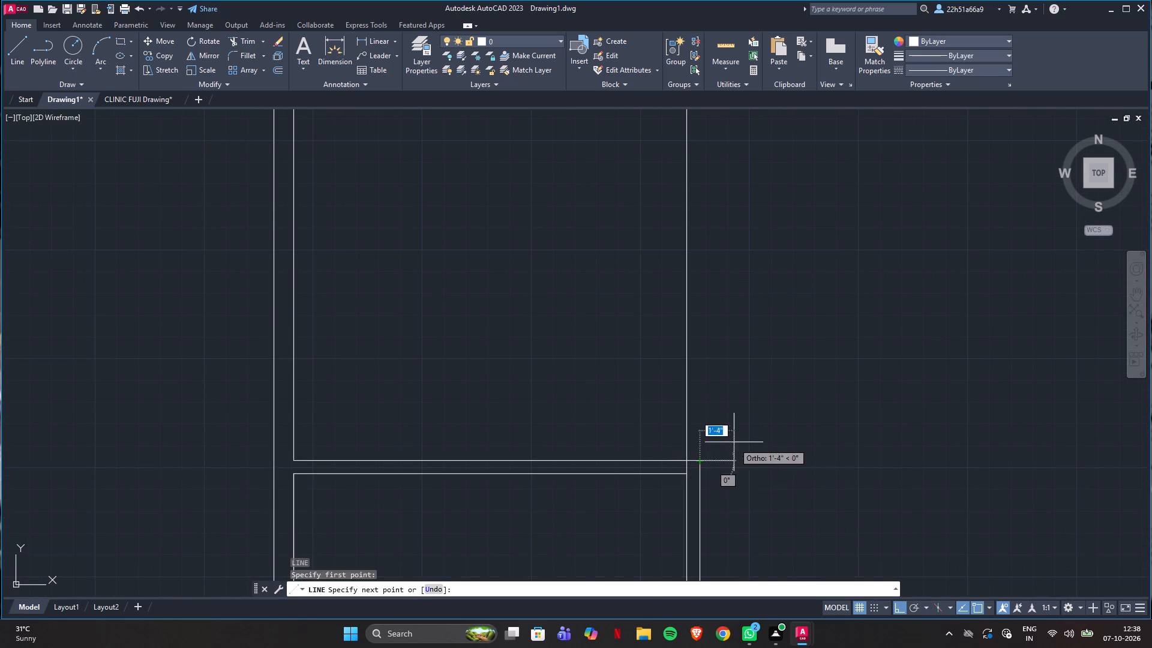
{"action": "scroll", "coordinate": [743, 410], "scroll_direction": "down", "scroll_amount": 2}
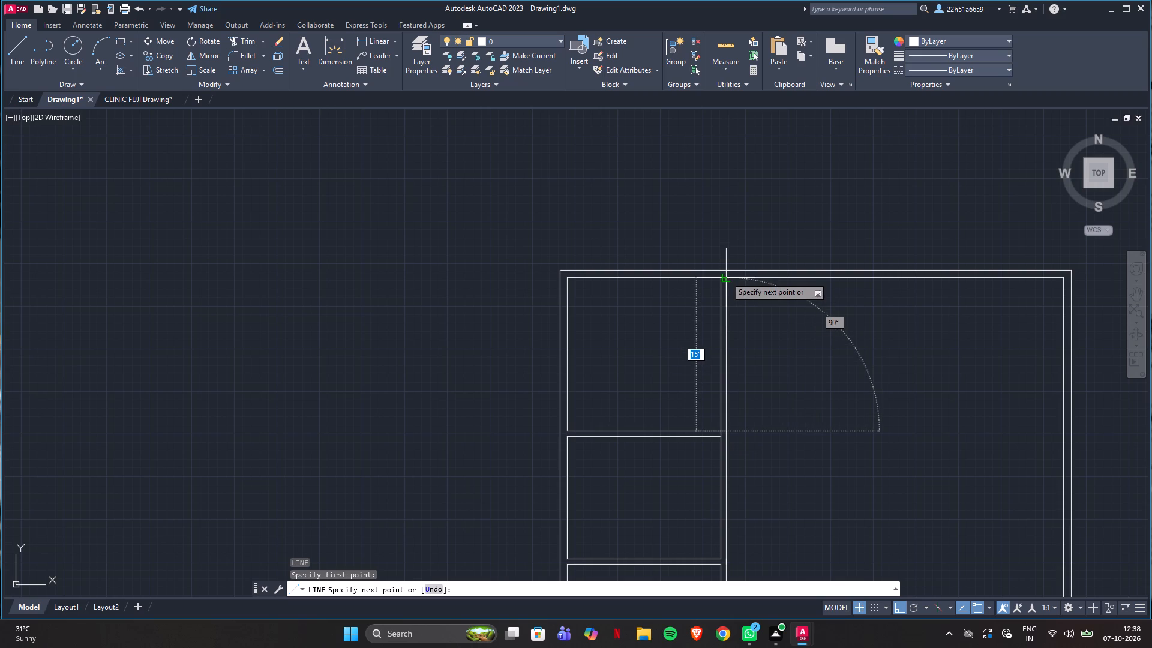
{"action": "left_click", "coordinate": [726, 277]}
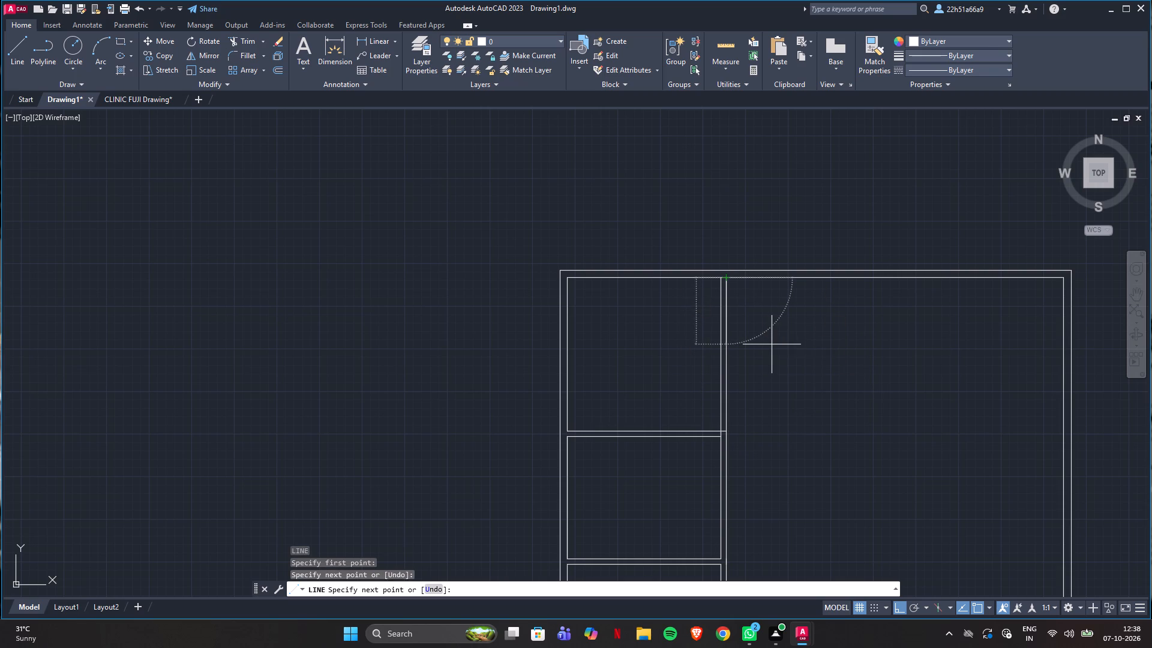
{"action": "key", "text": "Escape"}
Trim the overlapping wall lines at the small room's side wall, the corner room's lower junction and the top outer wall's inner line.
{"action": "scroll", "coordinate": [776, 366], "scroll_direction": "down", "scroll_amount": 3}
{"action": "scroll", "coordinate": [745, 440], "scroll_direction": "up", "scroll_amount": 3}
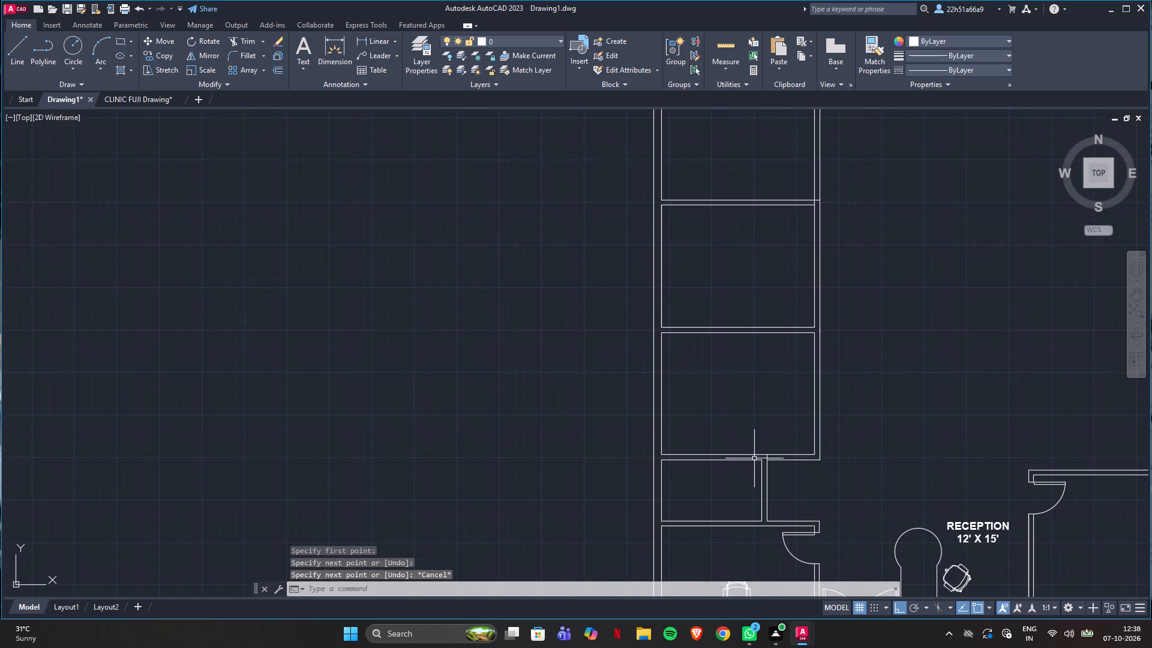
{"action": "type", "text": "tr"}
{"action": "key", "text": "Return"}
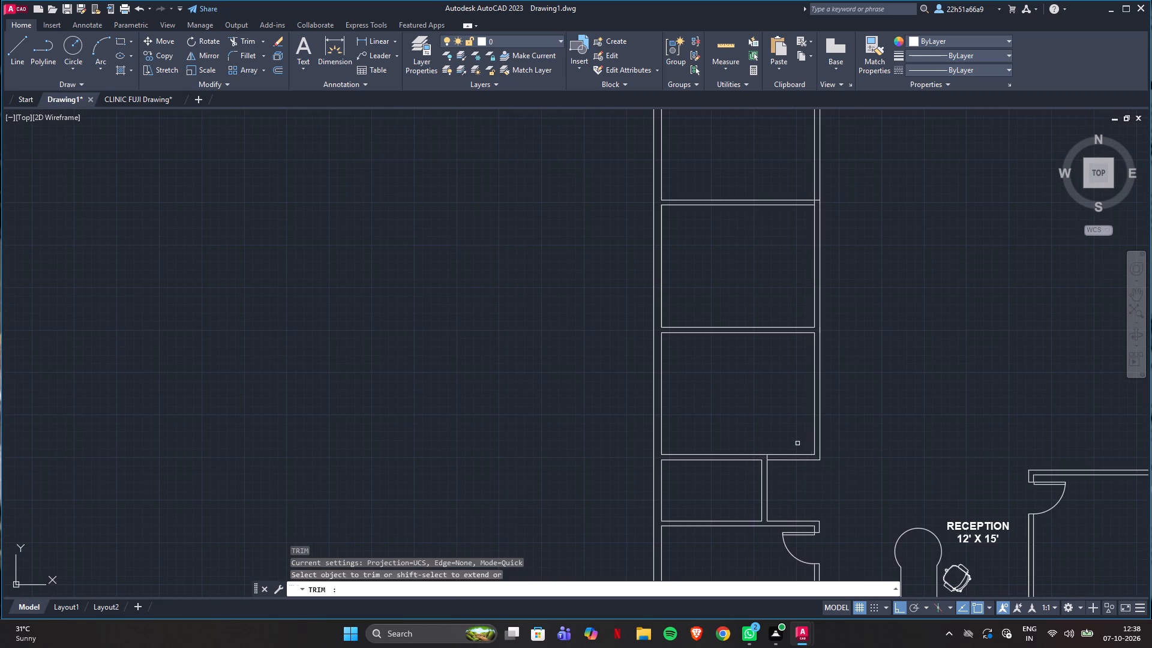
{"action": "scroll", "coordinate": [781, 455], "scroll_direction": "up", "scroll_amount": 3}
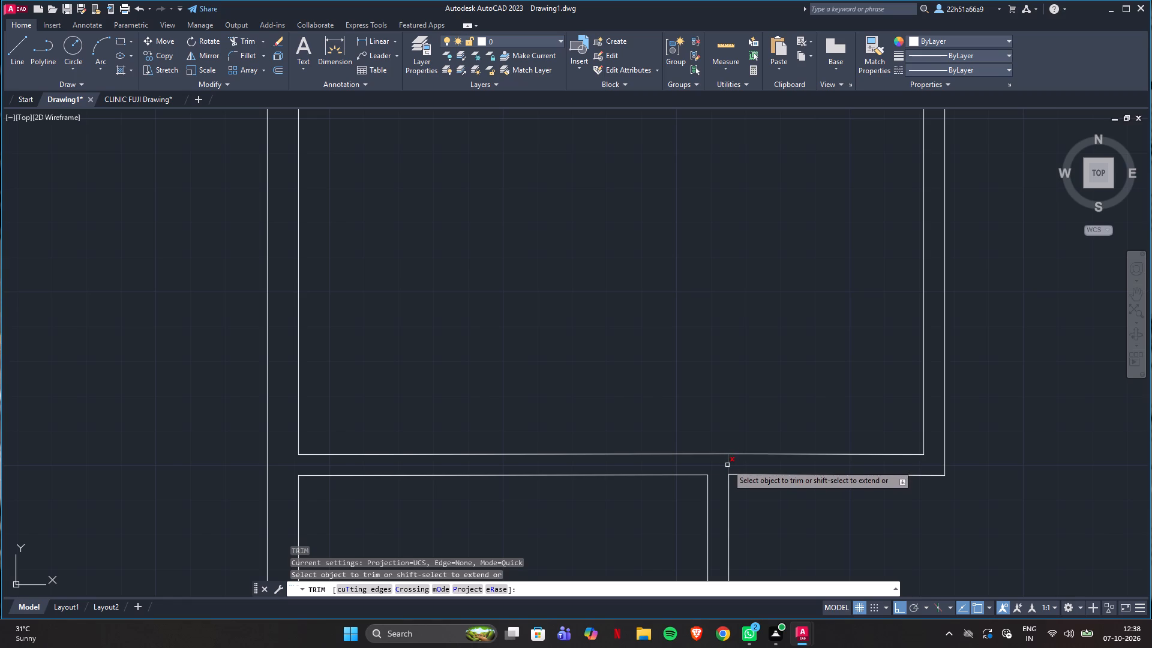
{"action": "left_click", "coordinate": [727, 465]}
{"action": "scroll", "coordinate": [922, 521], "scroll_direction": "down", "scroll_amount": 5}
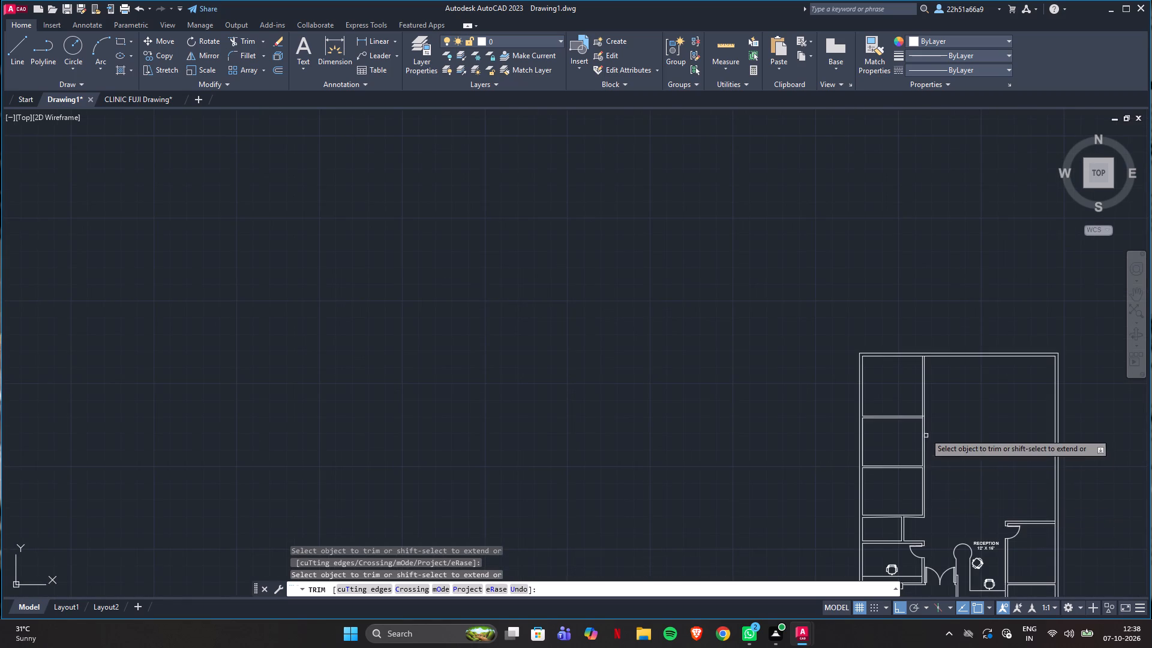
{"action": "scroll", "coordinate": [924, 432], "scroll_direction": "up", "scroll_amount": 2}
{"action": "scroll", "coordinate": [962, 385], "scroll_direction": "up", "scroll_amount": 3}
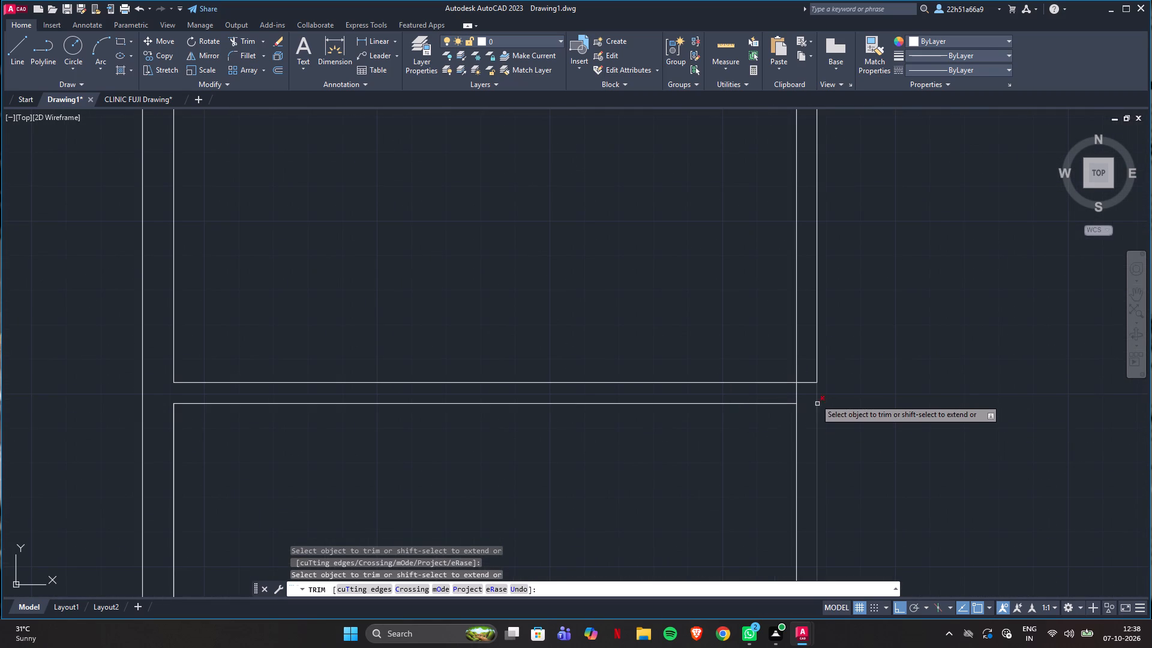
{"action": "left_click", "coordinate": [808, 384]}
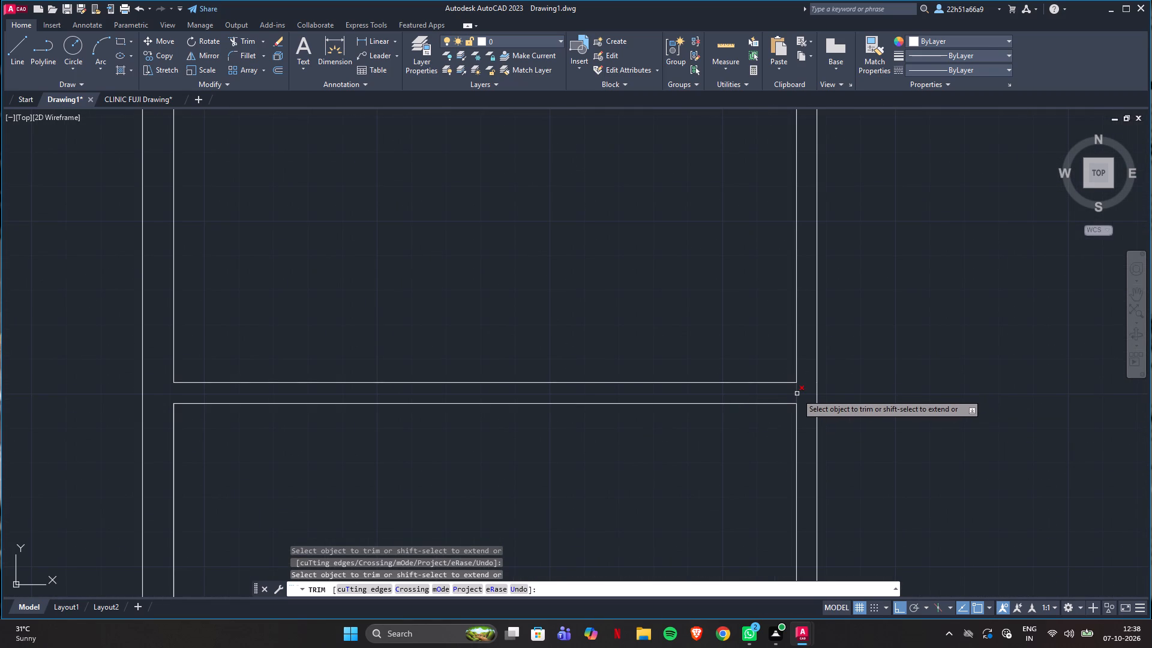
{"action": "left_click", "coordinate": [797, 394]}
{"action": "scroll", "coordinate": [806, 460], "scroll_direction": "down", "scroll_amount": 2}
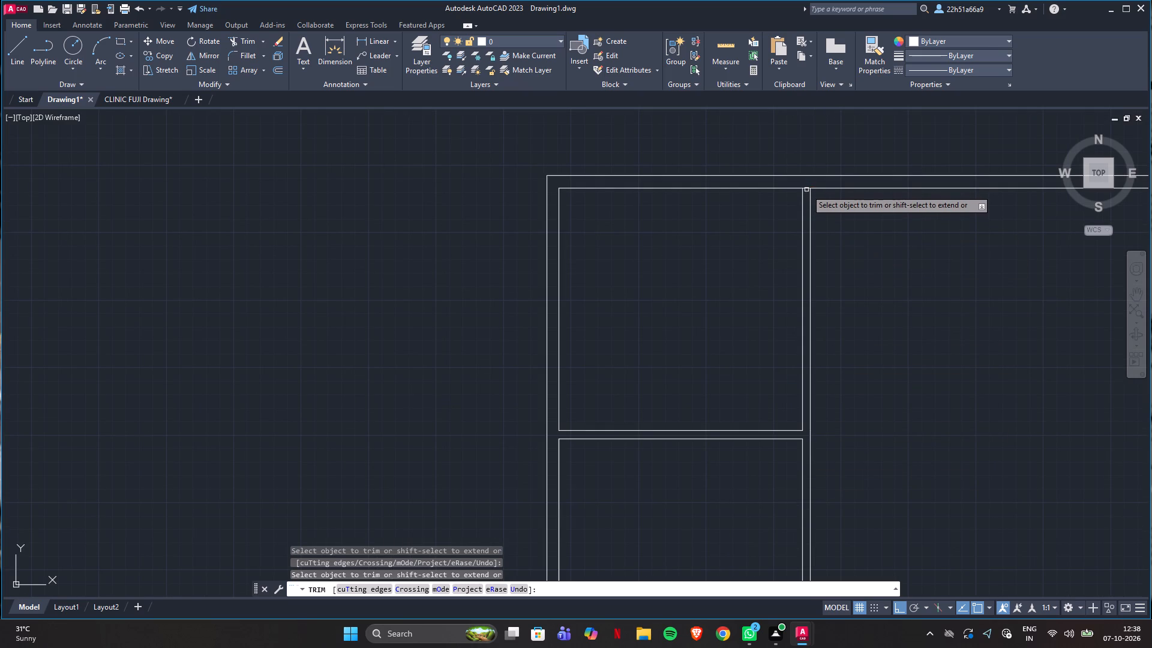
{"action": "left_click", "coordinate": [806, 189]}
{"action": "key", "text": "Escape"}
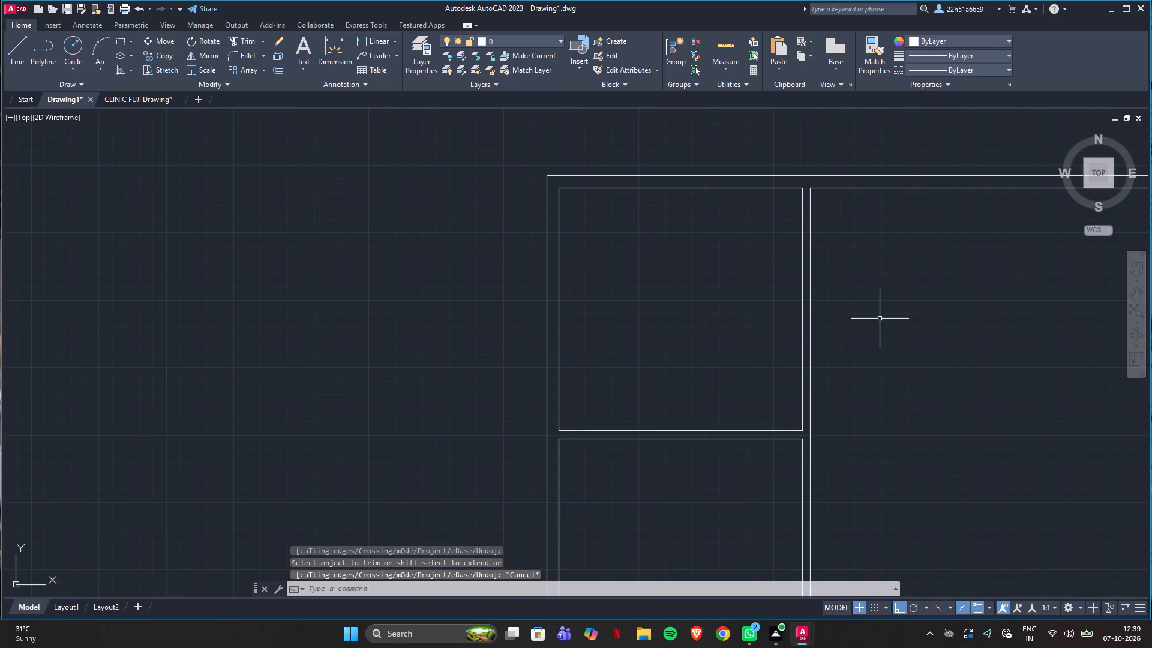
{"action": "key", "text": "Escape"}
Measure the new corner room with Quick measure.
{"action": "left_click", "coordinate": [740, 48]}
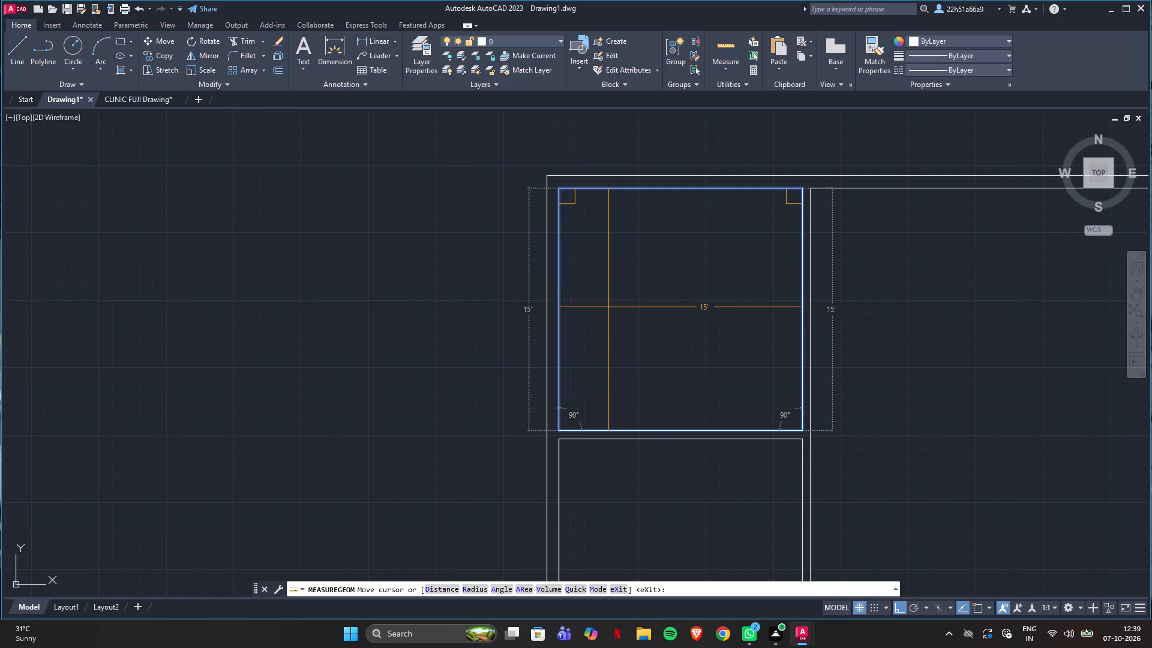
{"action": "scroll", "coordinate": [616, 315], "scroll_direction": "down", "scroll_amount": 1}
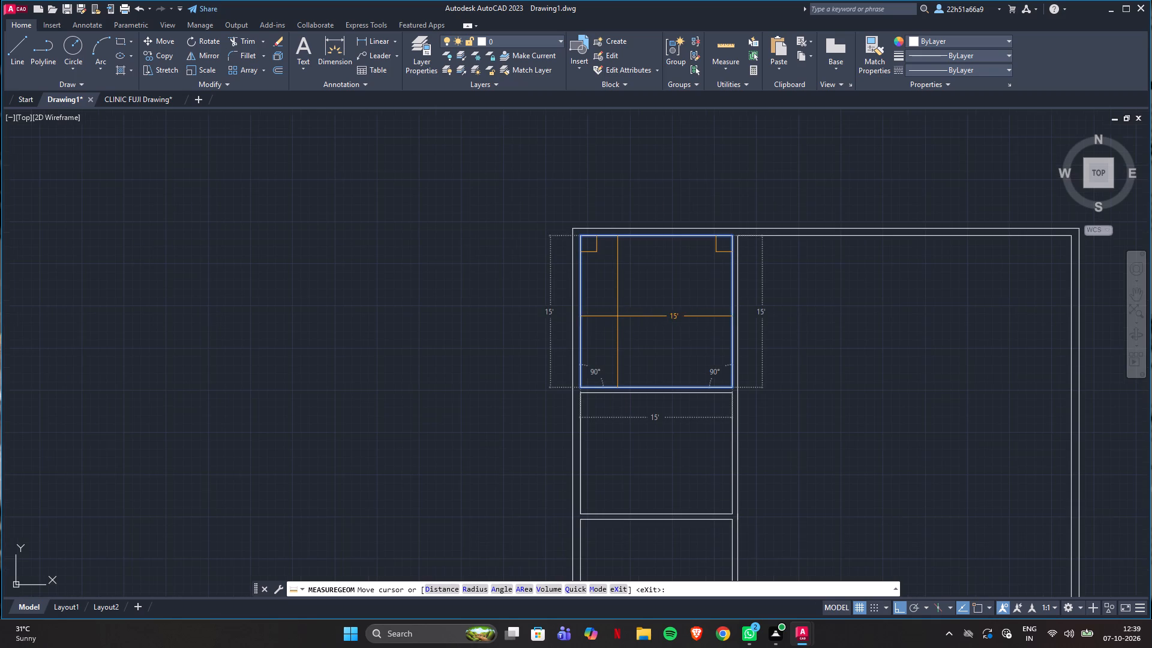
{"action": "key", "text": "Escape"}
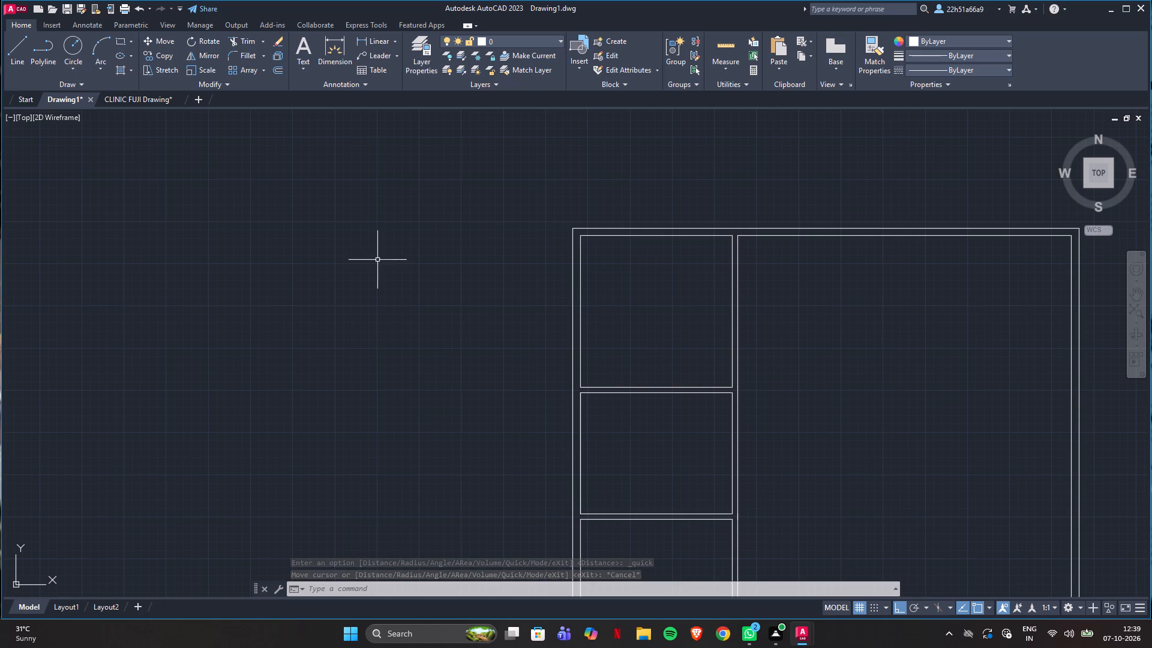
Compare the Drawing1 plan with CLINIC FUJI Drawing, examining the rooms above the reception and the doctor's consulting room.
{"action": "scroll", "coordinate": [514, 301], "scroll_direction": "down", "scroll_amount": 3}
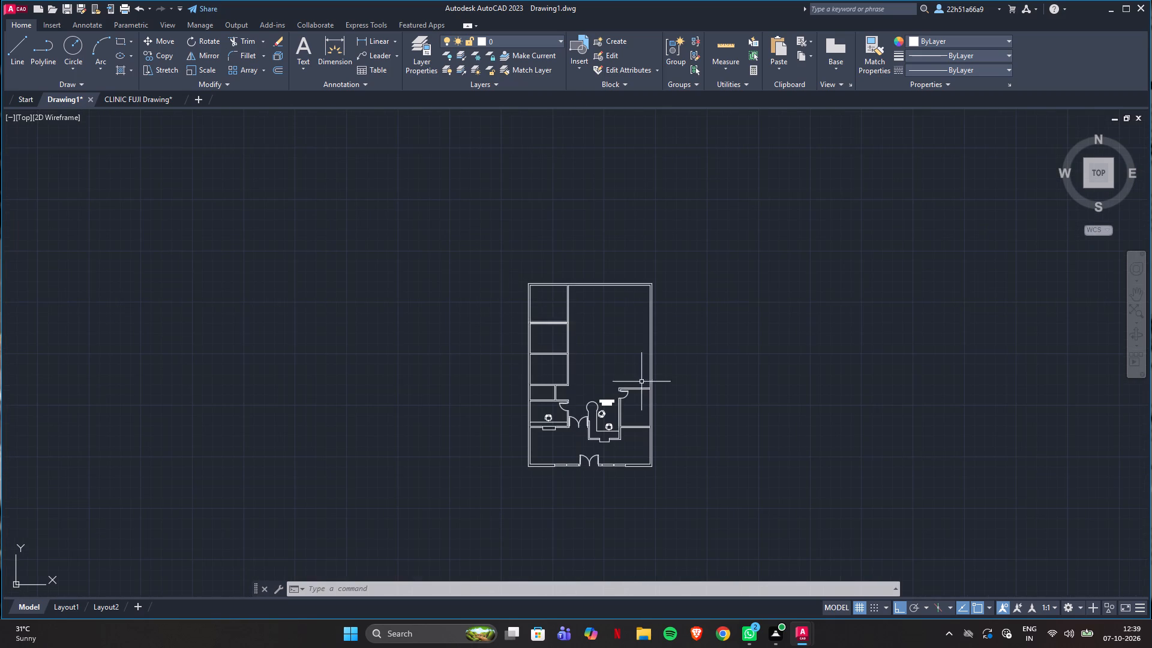
{"action": "scroll", "coordinate": [644, 423], "scroll_direction": "up", "scroll_amount": 2}
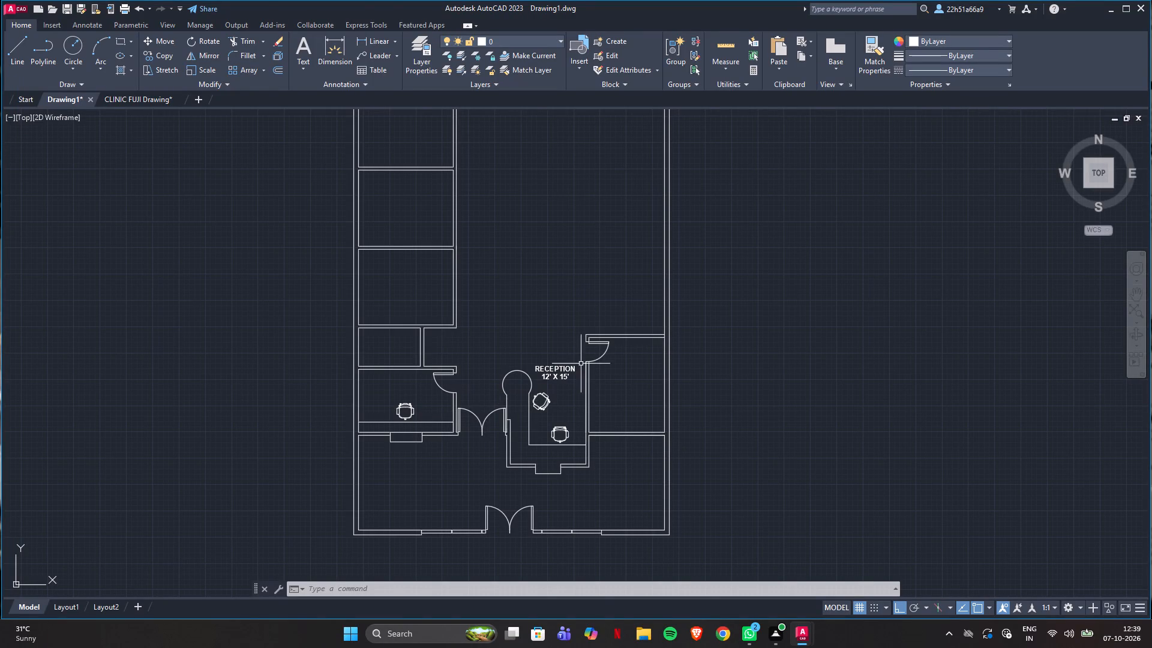
{"action": "left_click", "coordinate": [131, 97]}
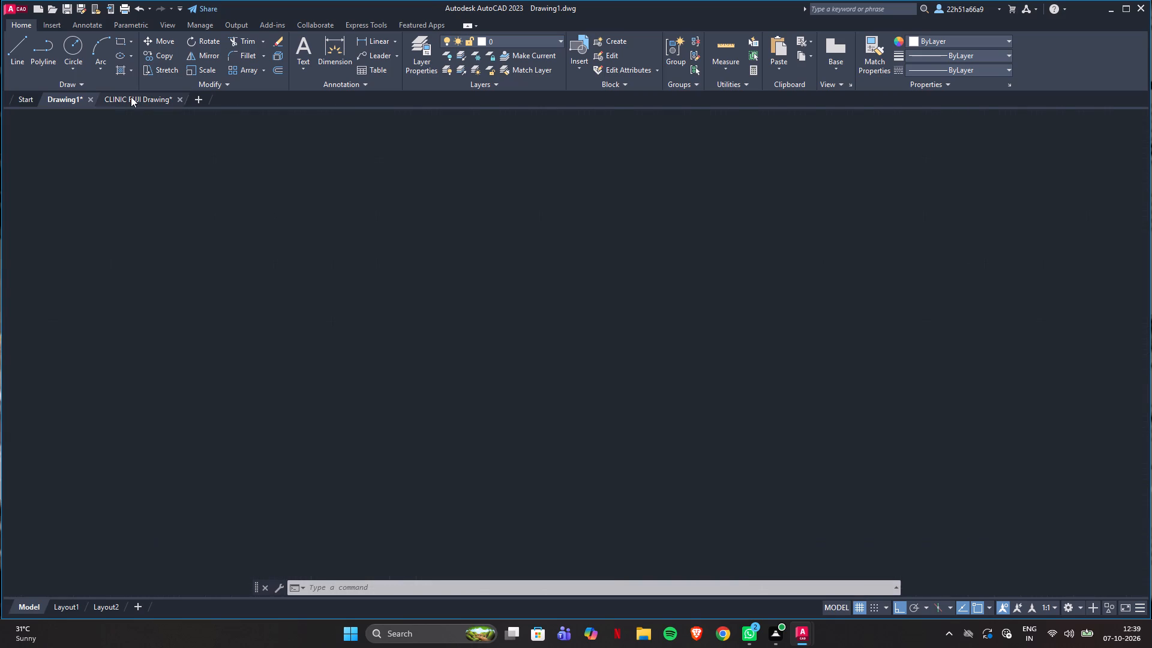
{"action": "left_click", "coordinate": [58, 100]}
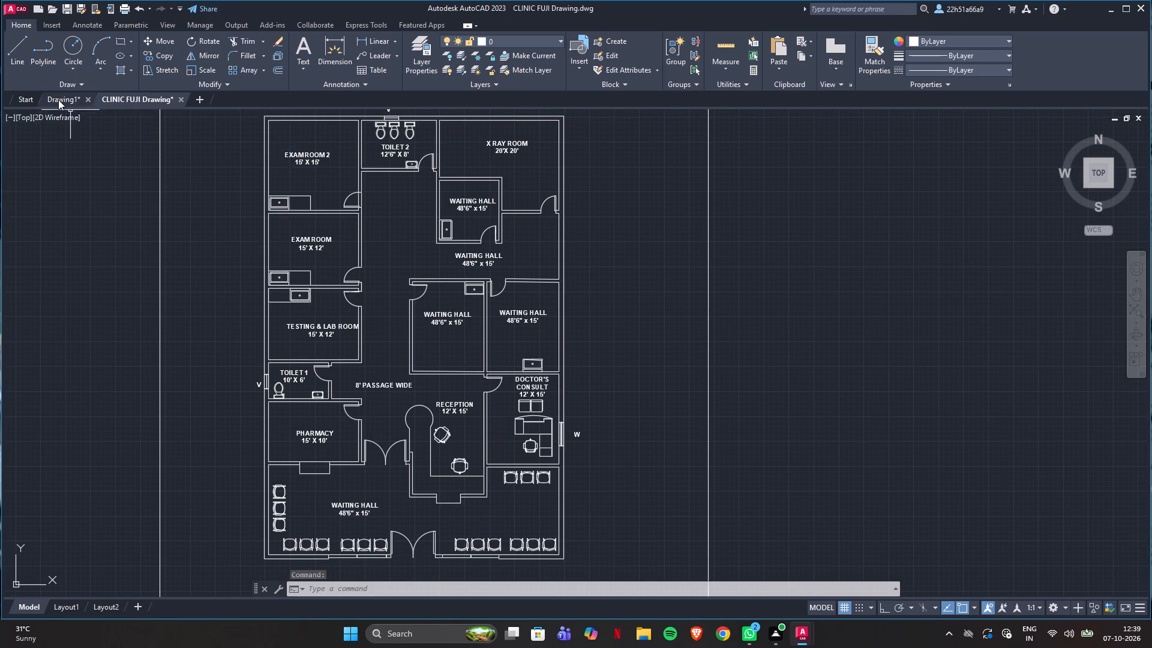
{"action": "left_click", "coordinate": [113, 100]}
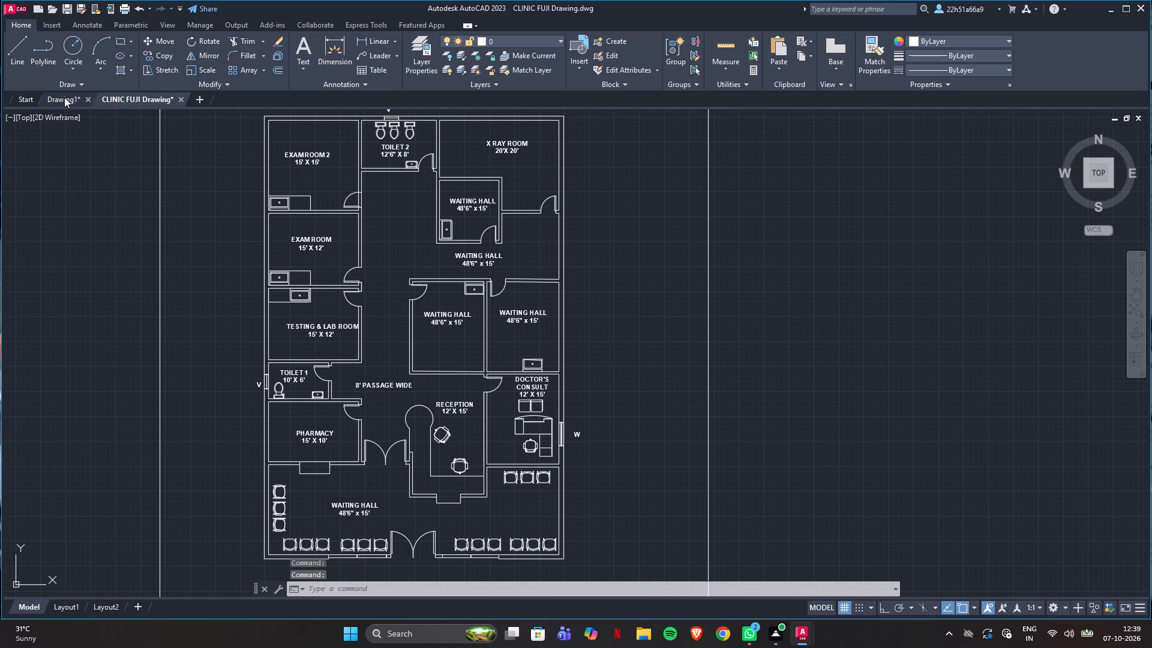
{"action": "left_click", "coordinate": [58, 96]}
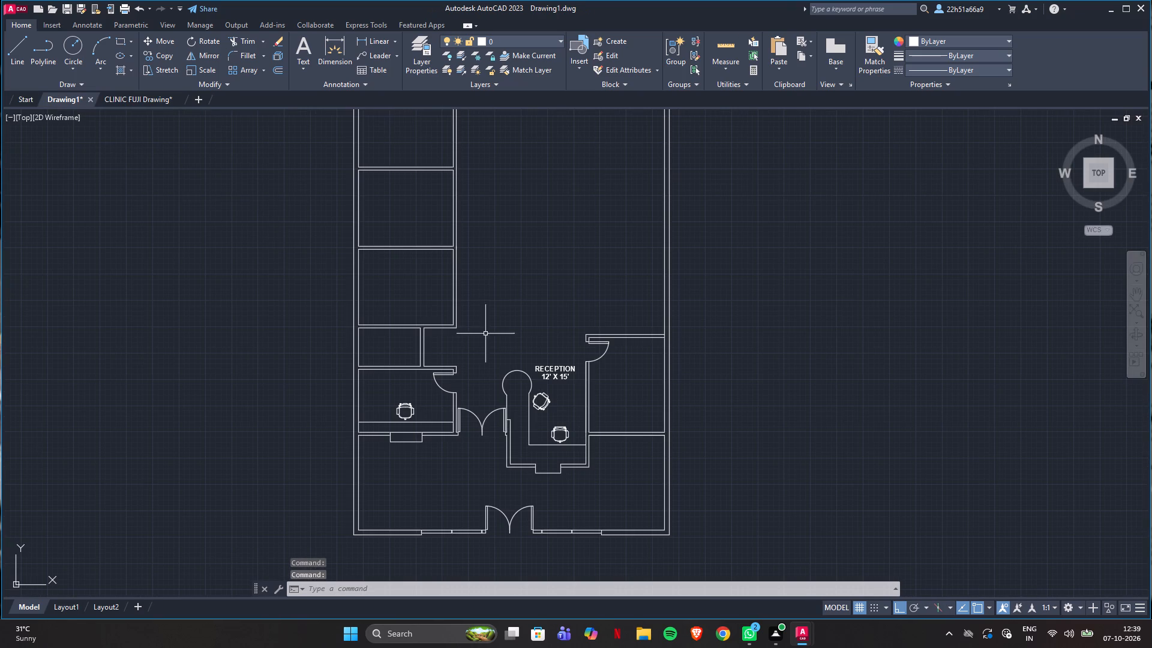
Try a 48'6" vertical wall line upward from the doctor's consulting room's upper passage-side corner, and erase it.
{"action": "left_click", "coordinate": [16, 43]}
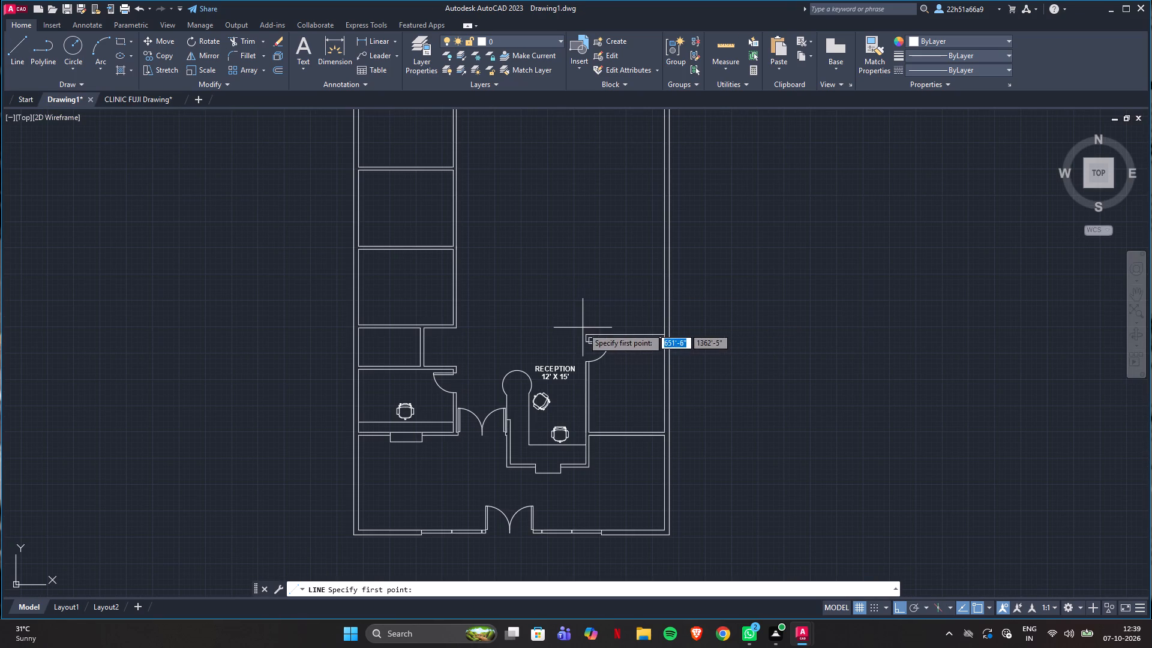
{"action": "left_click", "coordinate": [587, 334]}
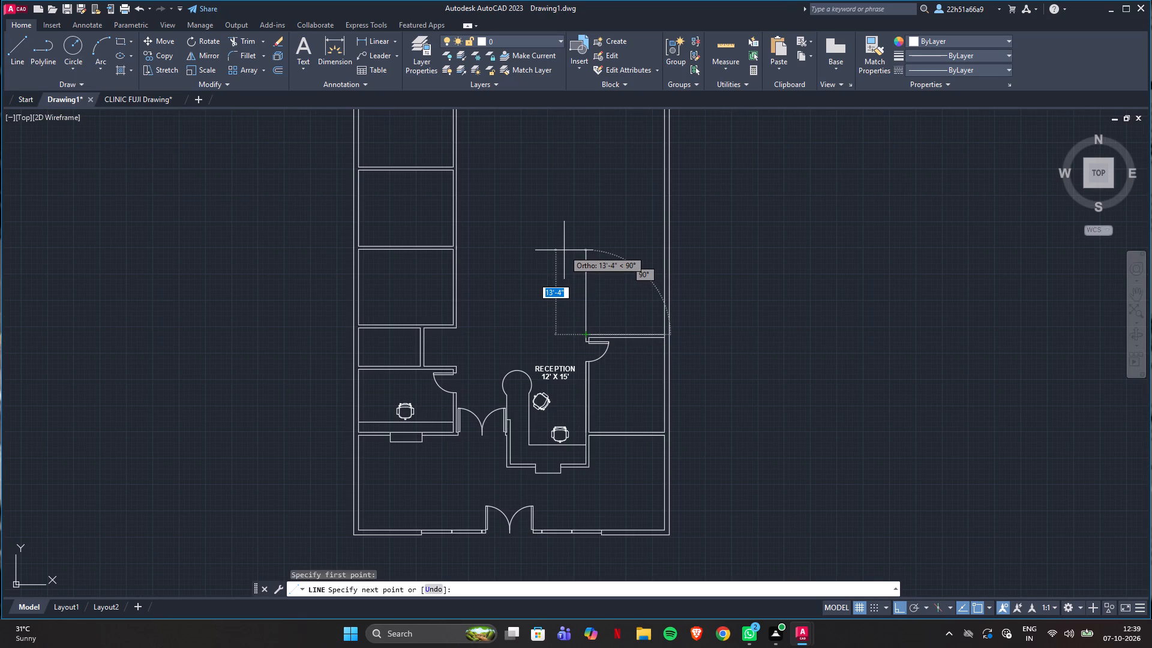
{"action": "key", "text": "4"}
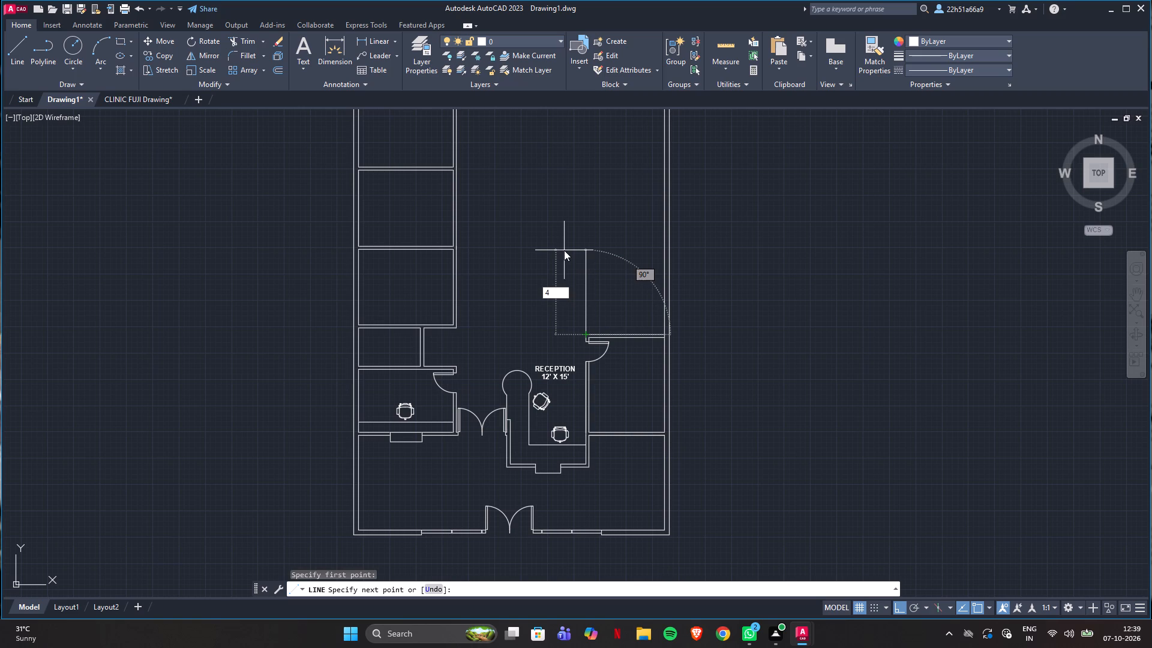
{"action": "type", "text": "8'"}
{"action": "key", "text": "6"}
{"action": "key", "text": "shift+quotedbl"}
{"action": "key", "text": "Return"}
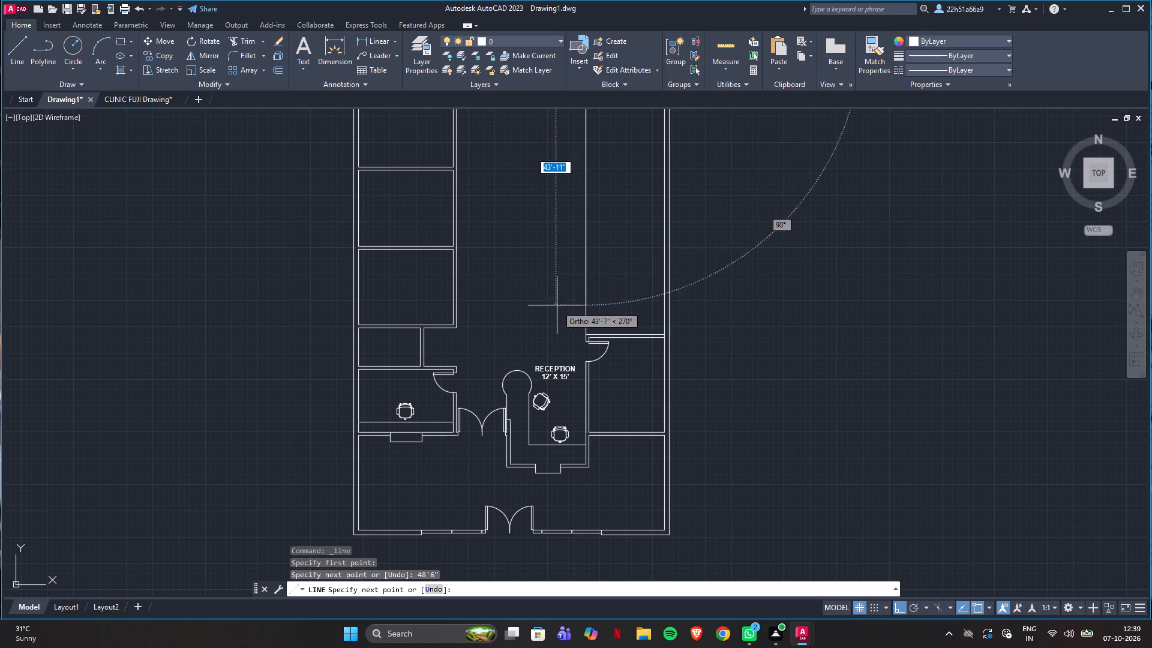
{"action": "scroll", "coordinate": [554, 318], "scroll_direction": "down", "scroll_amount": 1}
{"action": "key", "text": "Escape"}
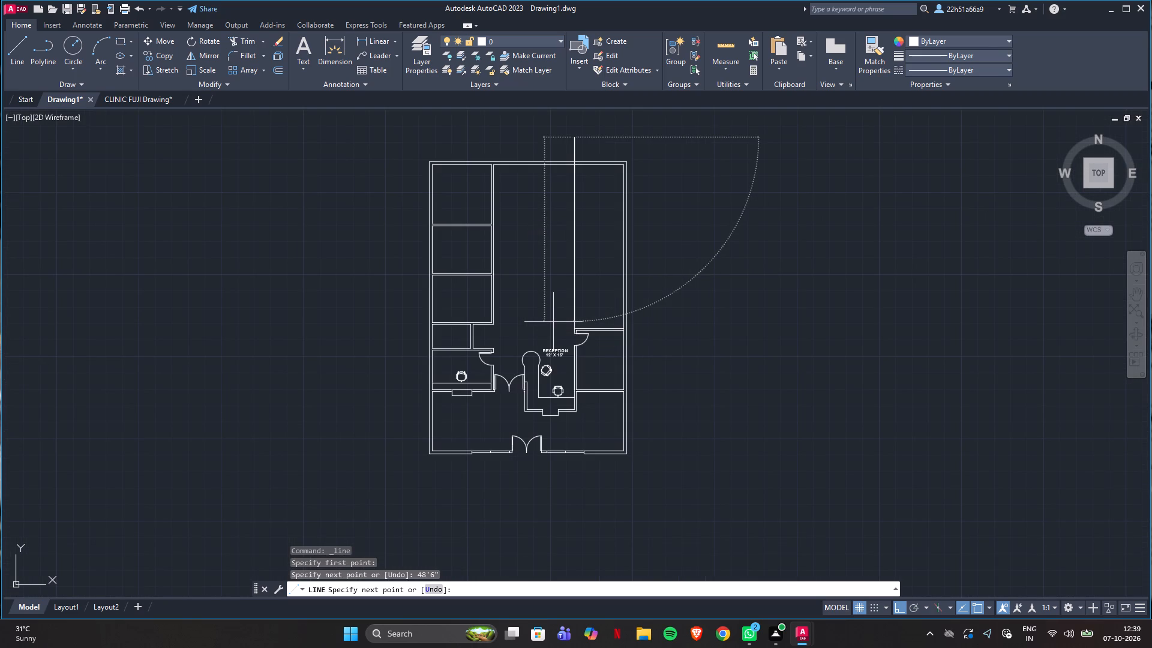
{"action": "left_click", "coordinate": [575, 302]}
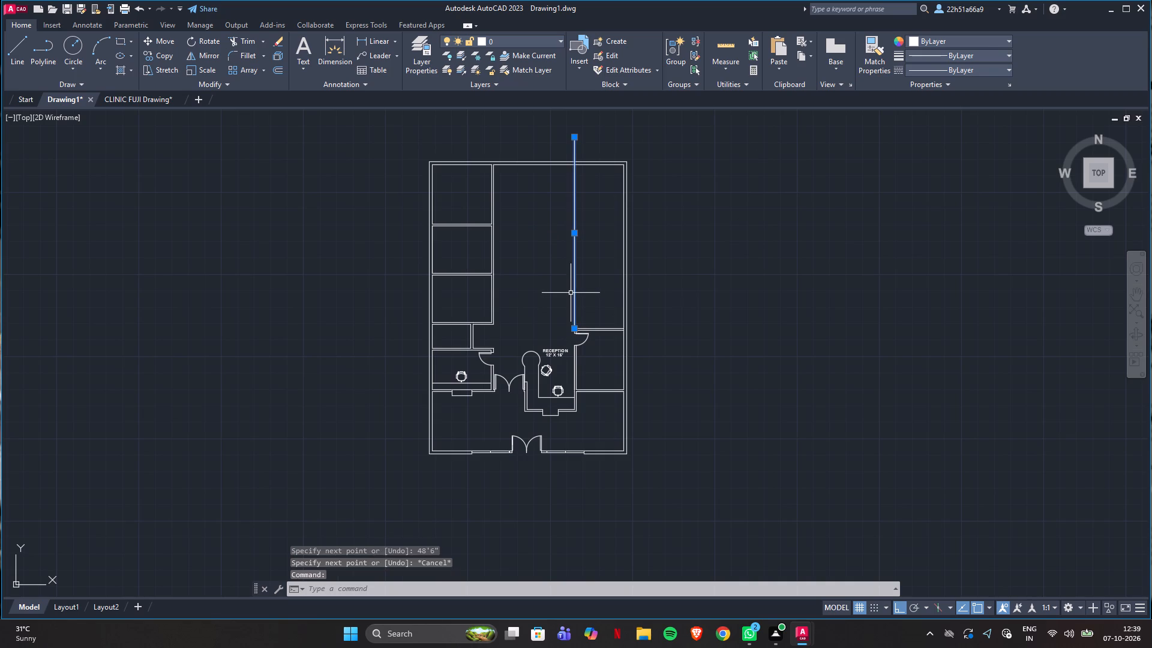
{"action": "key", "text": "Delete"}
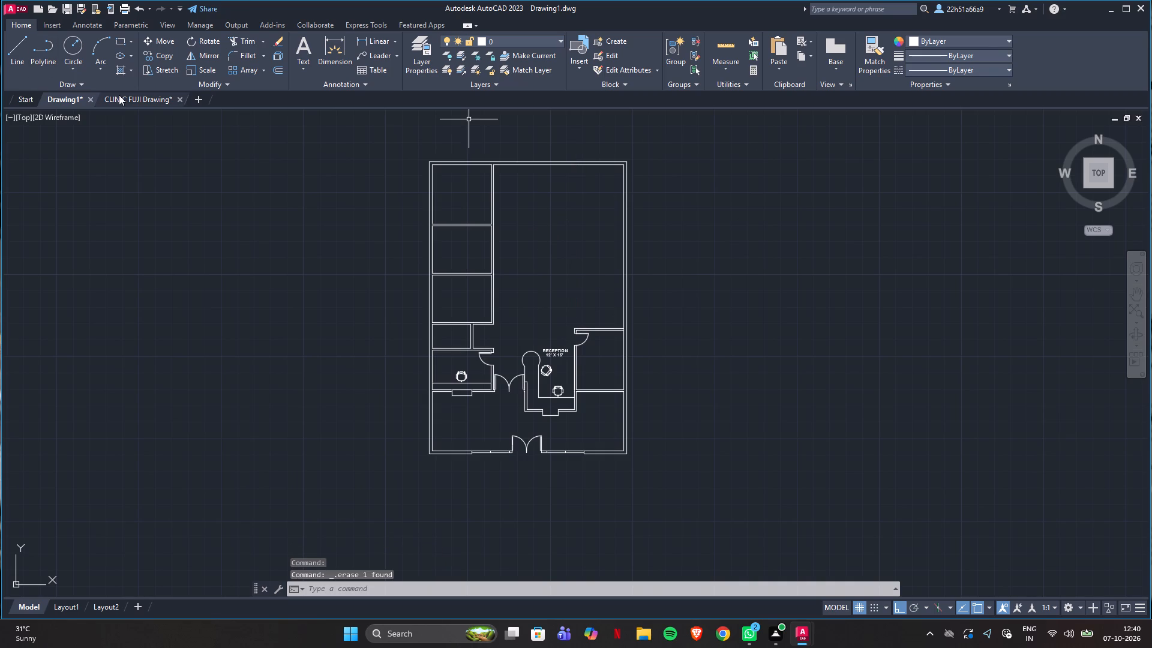
Measure the waiting hall directly above the reception in CLINIC FUJI Drawing with Quick measure.
{"action": "left_click", "coordinate": [121, 96]}
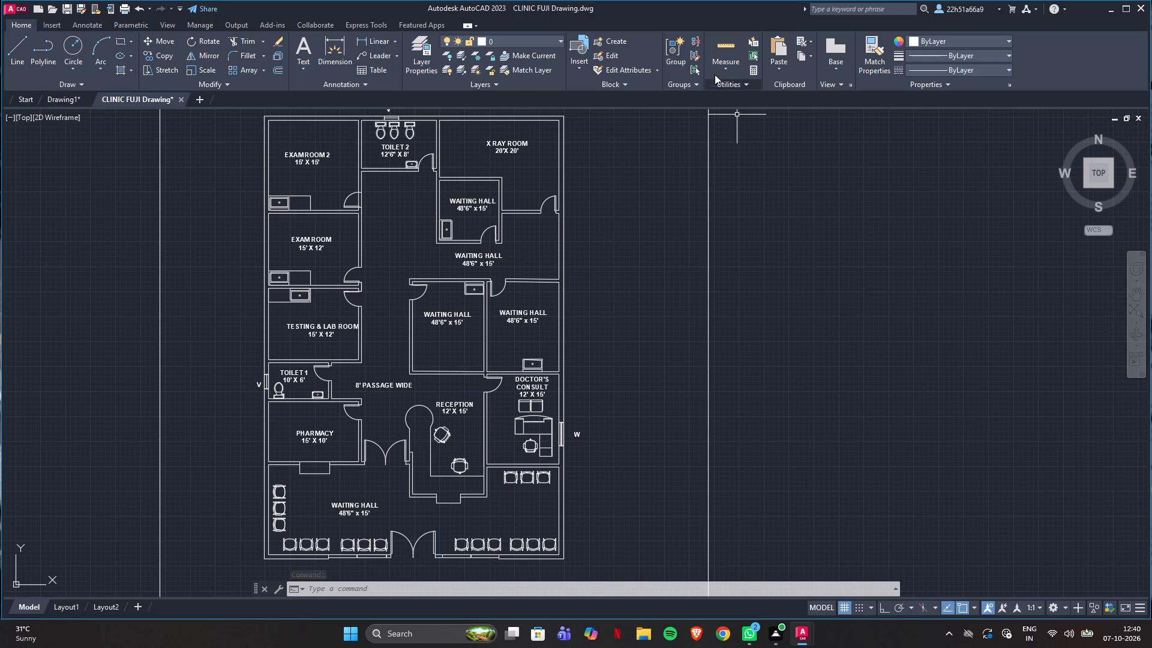
{"action": "left_click", "coordinate": [730, 50]}
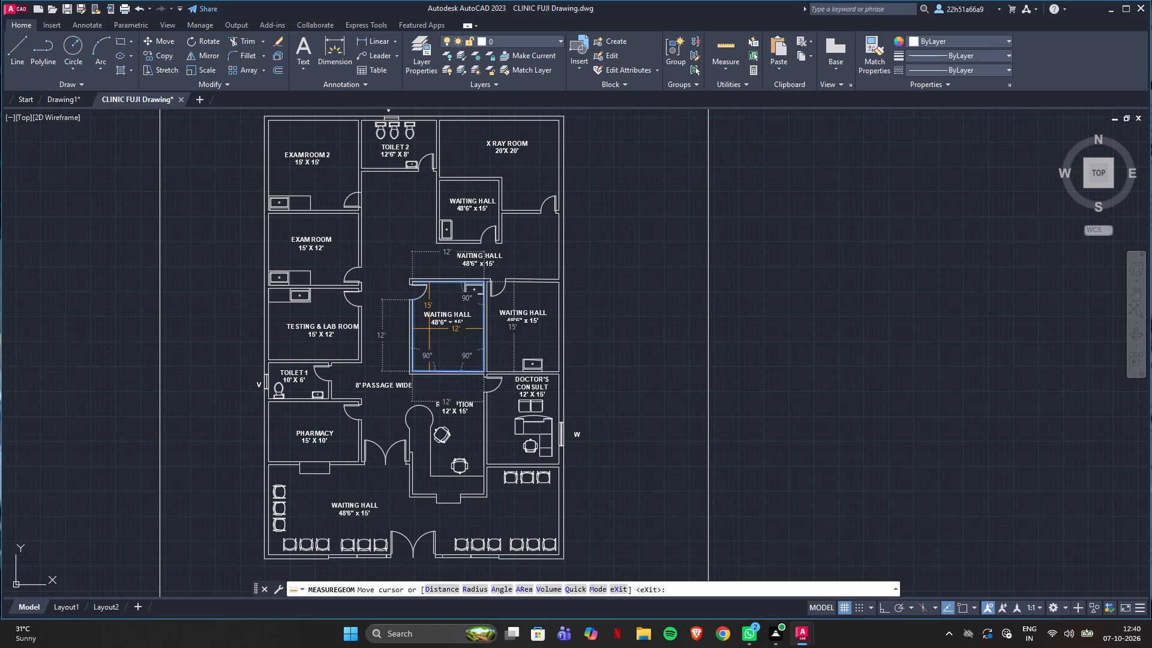
{"action": "key", "text": "Escape"}
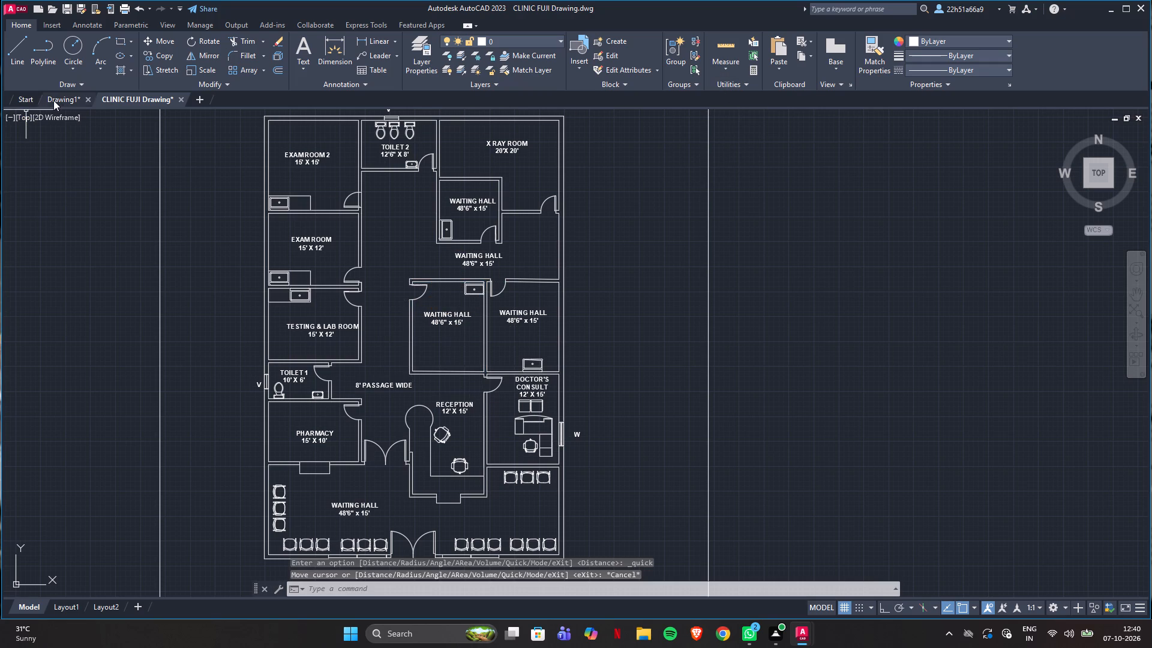
In Drawing1, draw the inner wall lines of the room above the doctor's consulting room, 15' up and across to the outer wall.
{"action": "left_click", "coordinate": [56, 100]}
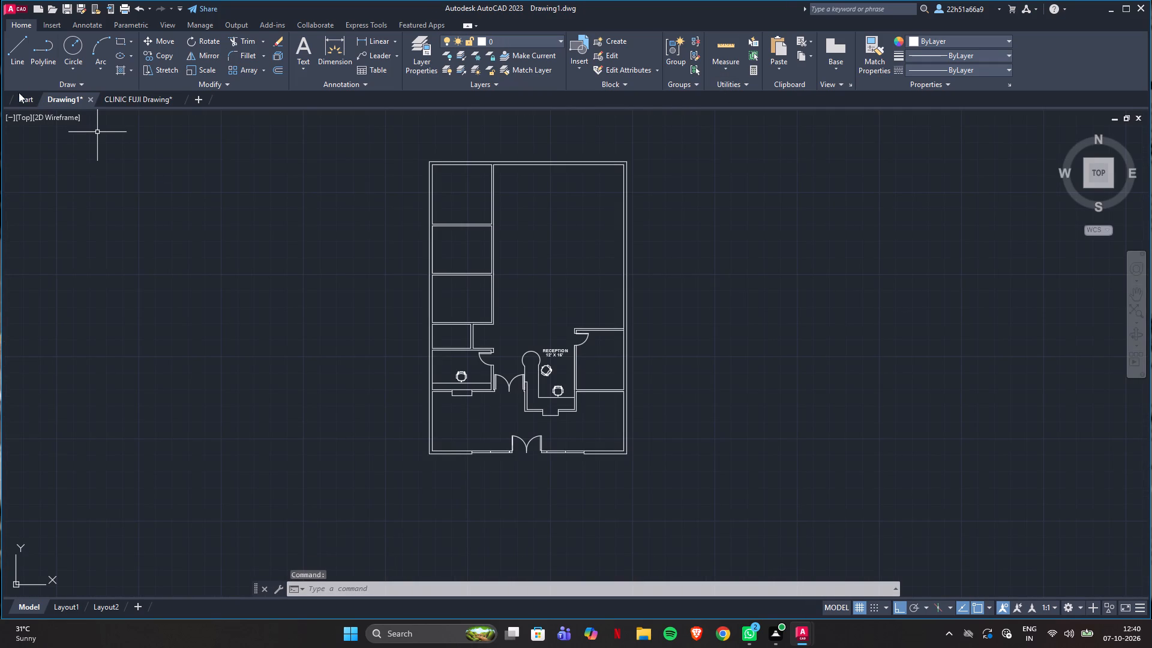
{"action": "left_click", "coordinate": [16, 52]}
{"action": "scroll", "coordinate": [567, 329], "scroll_direction": "up", "scroll_amount": 3}
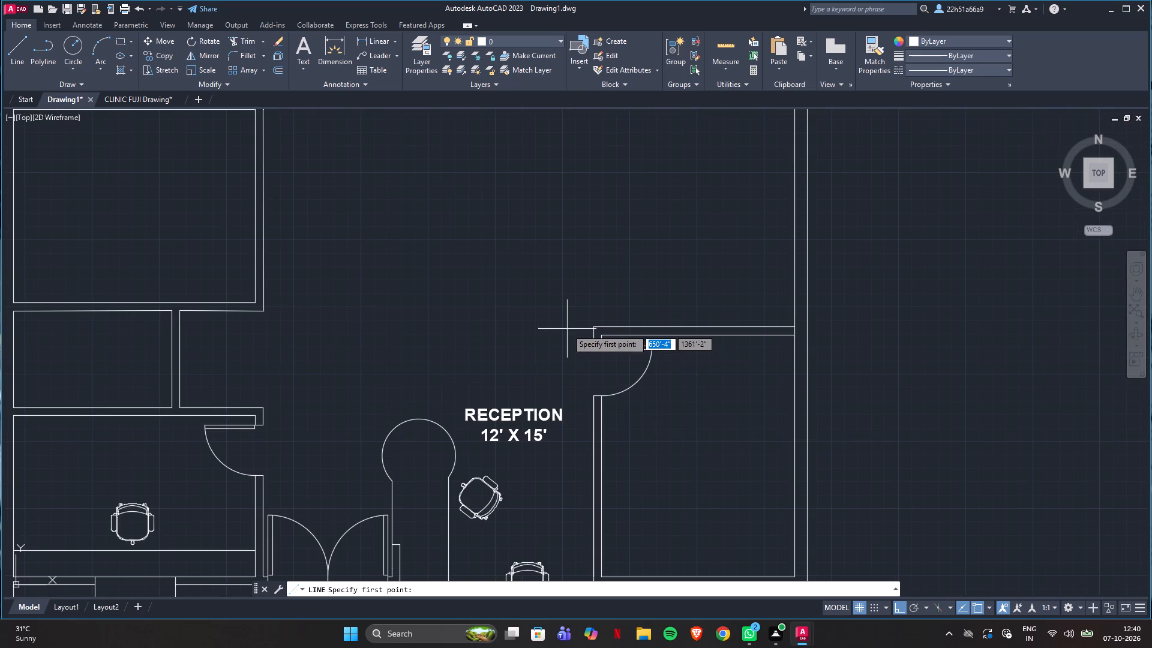
{"action": "left_click", "coordinate": [598, 333]}
{"action": "left_click", "coordinate": [598, 326]}
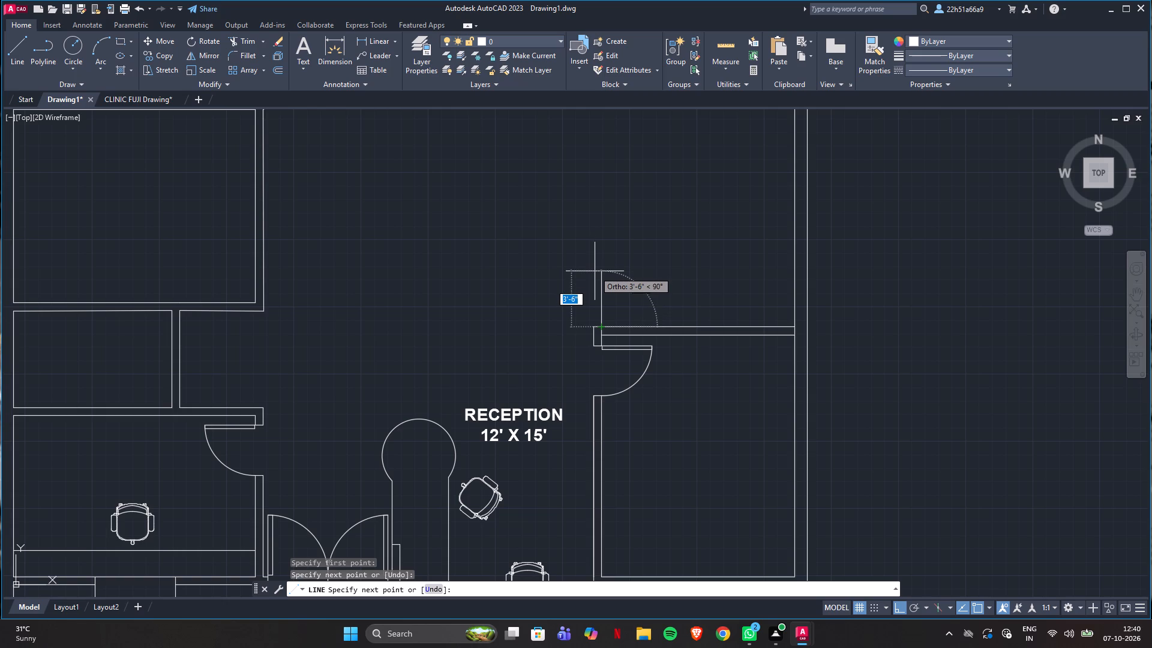
{"action": "scroll", "coordinate": [595, 271], "scroll_direction": "down", "scroll_amount": 2}
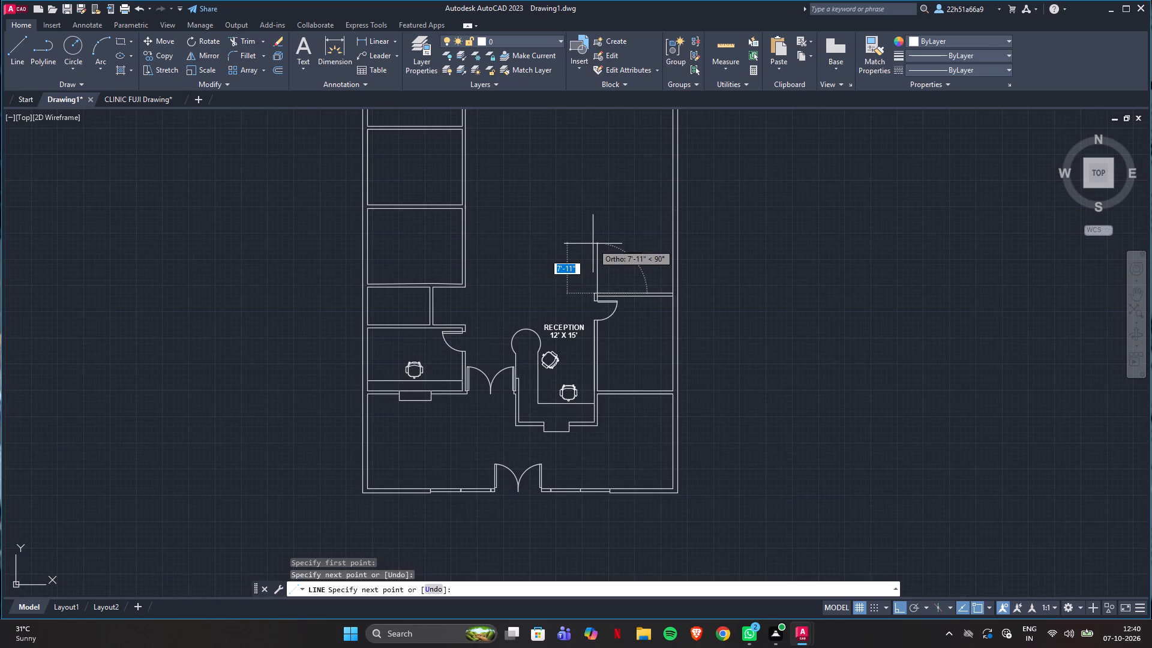
{"action": "key", "text": "1"}
{"action": "key", "text": "5"}
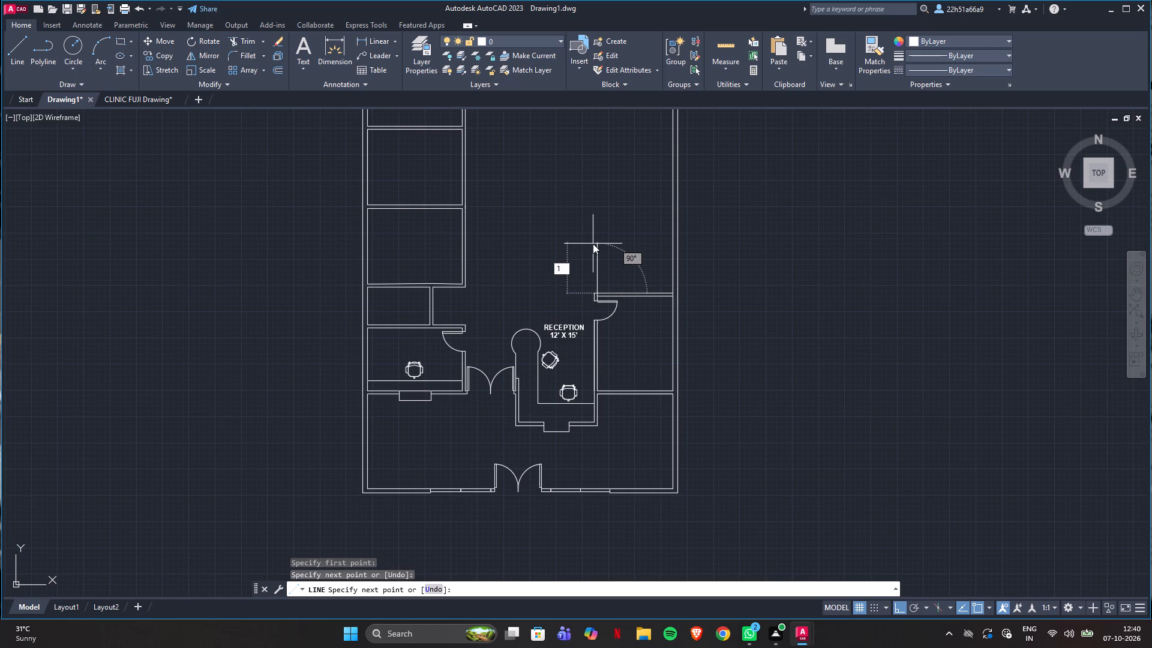
{"action": "key", "text": "apostrophe"}
{"action": "key", "text": "Return"}
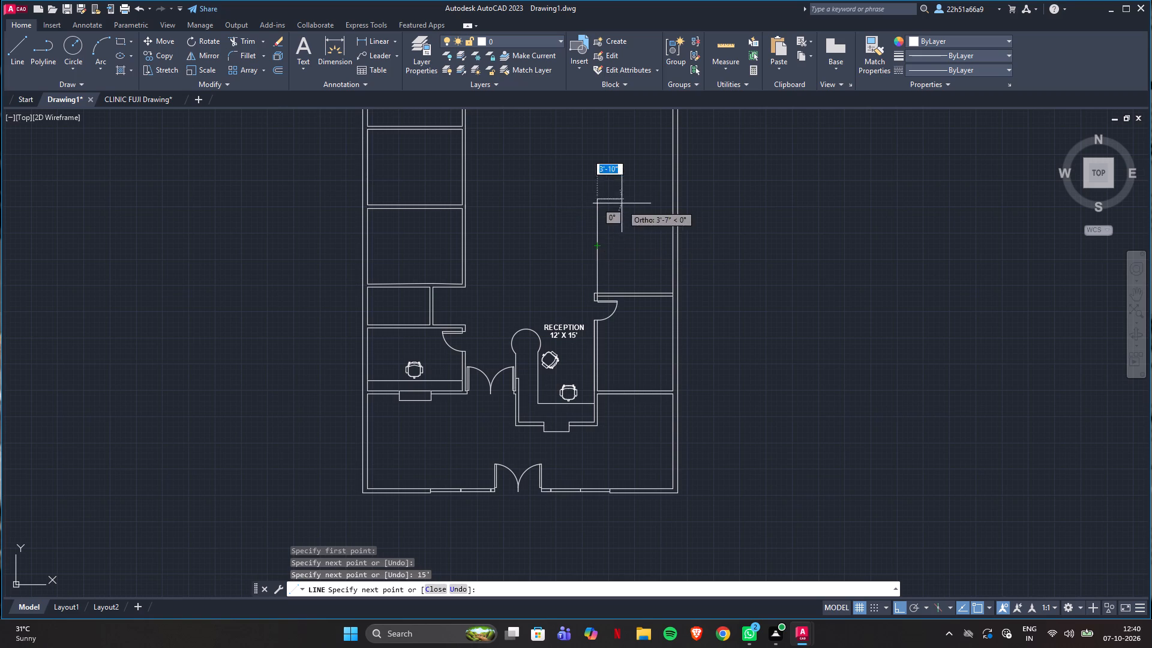
{"action": "left_click", "coordinate": [670, 203]}
{"action": "key", "text": "Escape"}
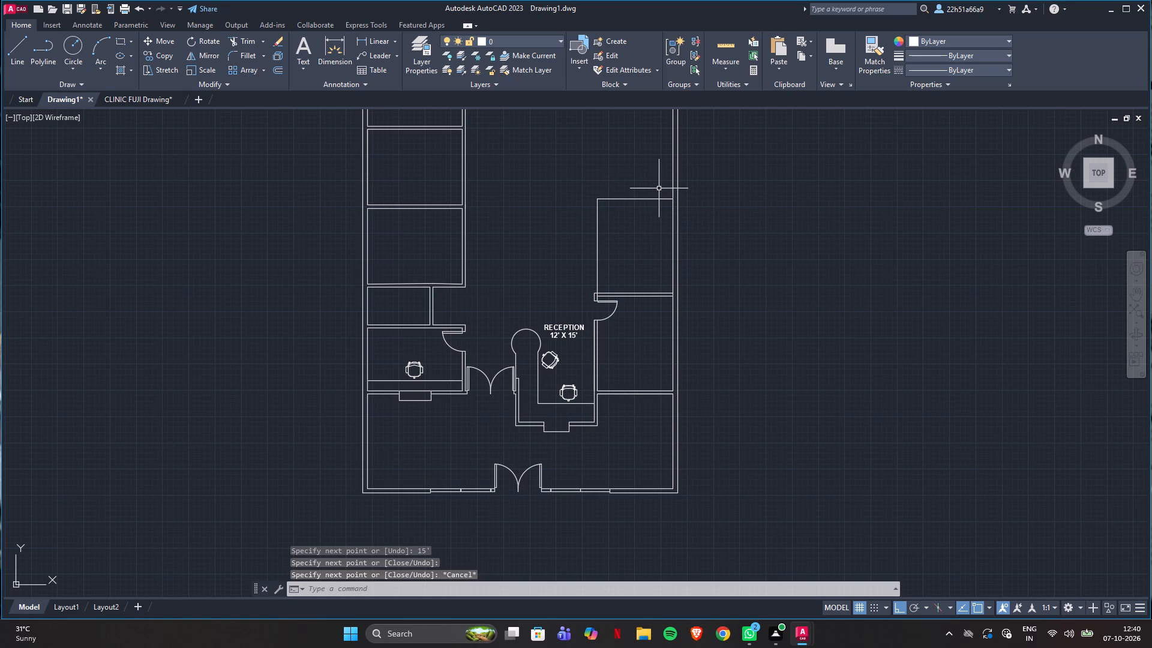
Draw the room's outer wall lines 6" outside the inner ones, along its upper side and down its passage side to the lower wall.
{"action": "key", "text": "l"}
{"action": "key", "text": "Return"}
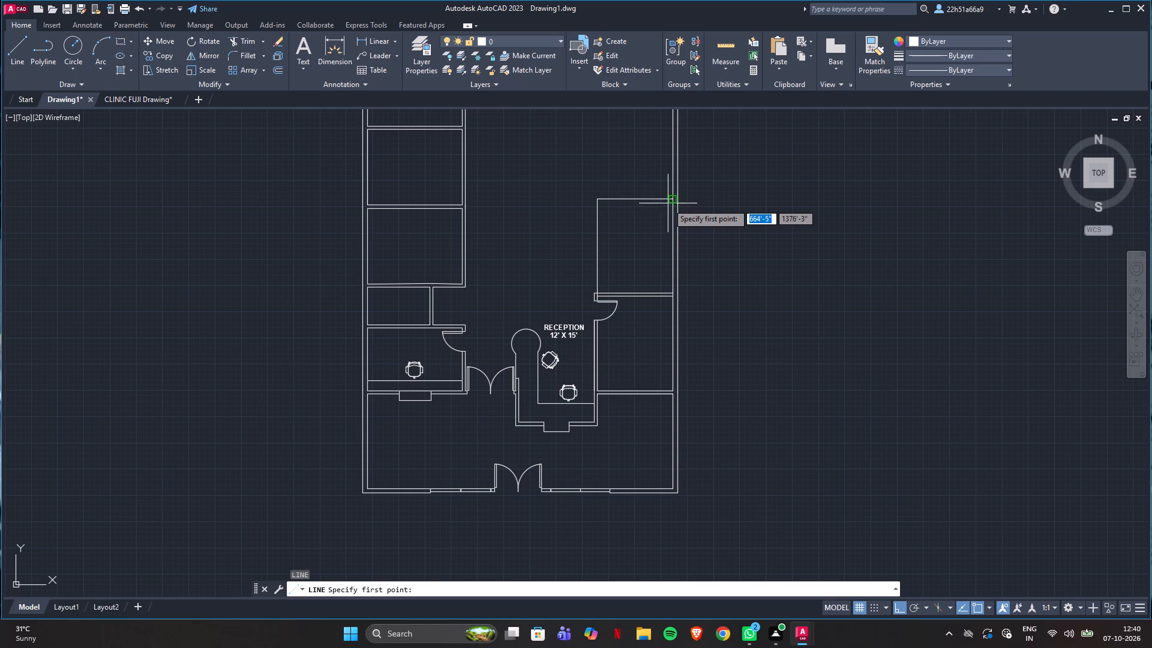
{"action": "left_click", "coordinate": [670, 202]}
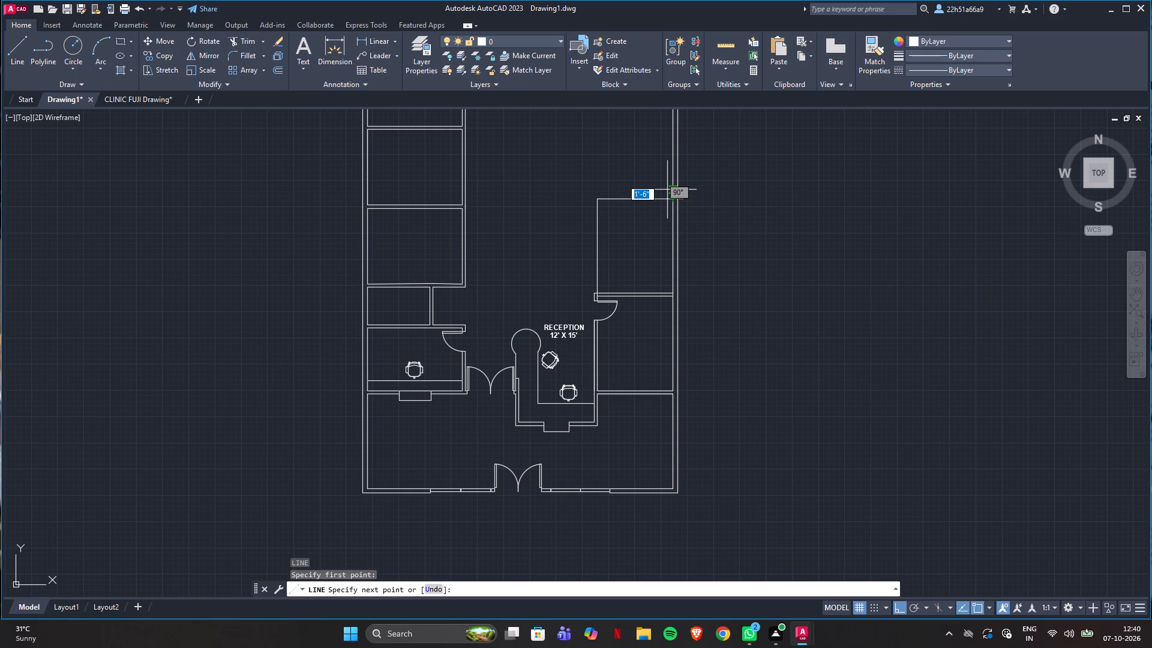
{"action": "key", "text": "6"}
{"action": "key", "text": "shift+quotedbl"}
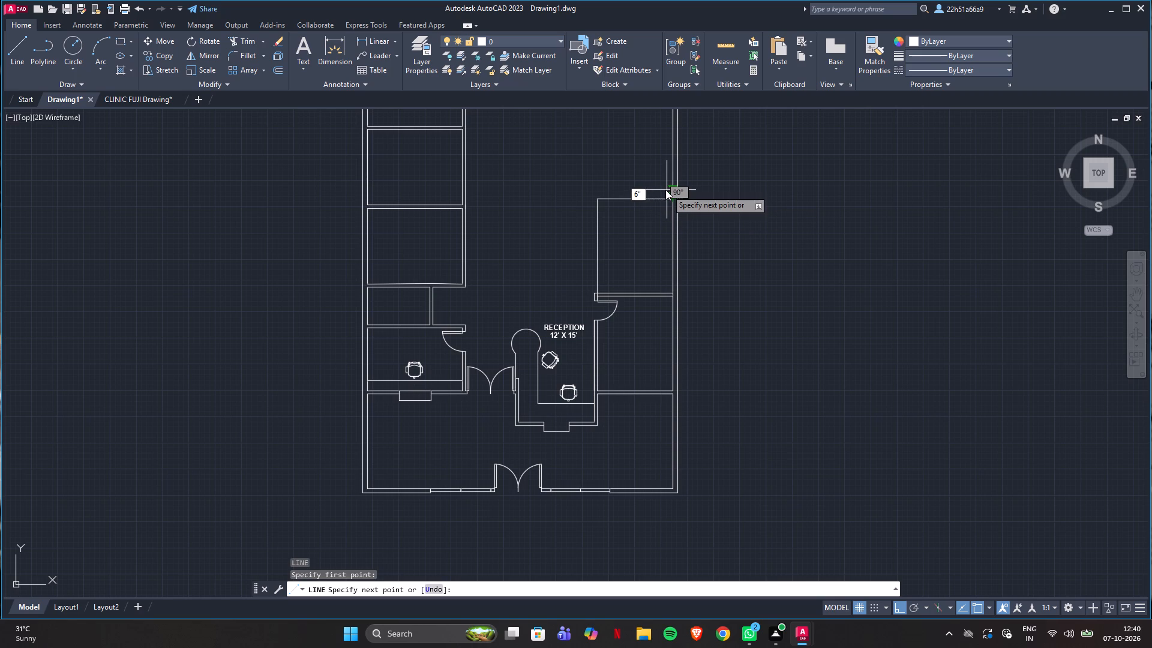
{"action": "key", "text": "Return"}
{"action": "scroll", "coordinate": [590, 205], "scroll_direction": "up", "scroll_amount": 2}
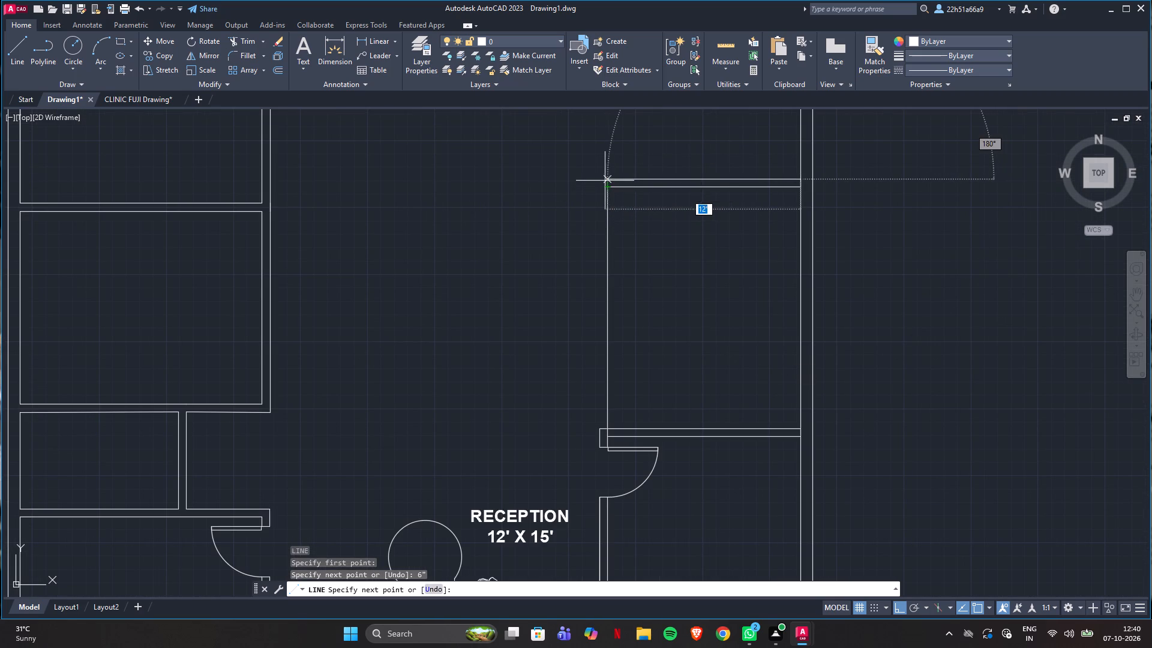
{"action": "left_click", "coordinate": [606, 180]}
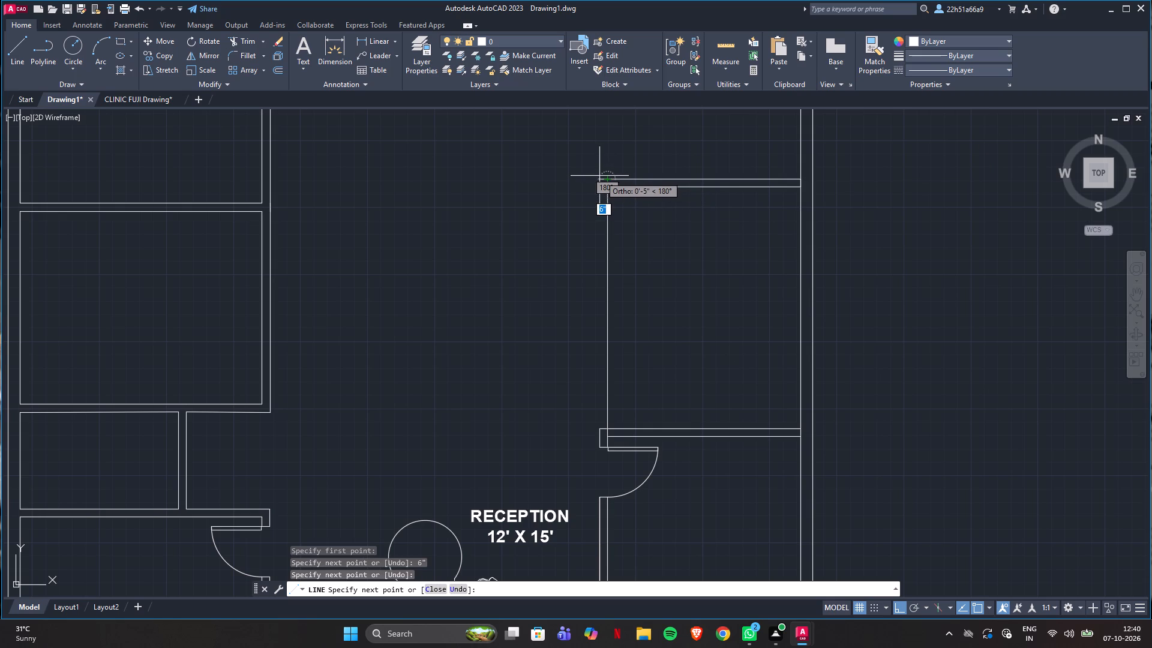
{"action": "left_click", "coordinate": [599, 176]}
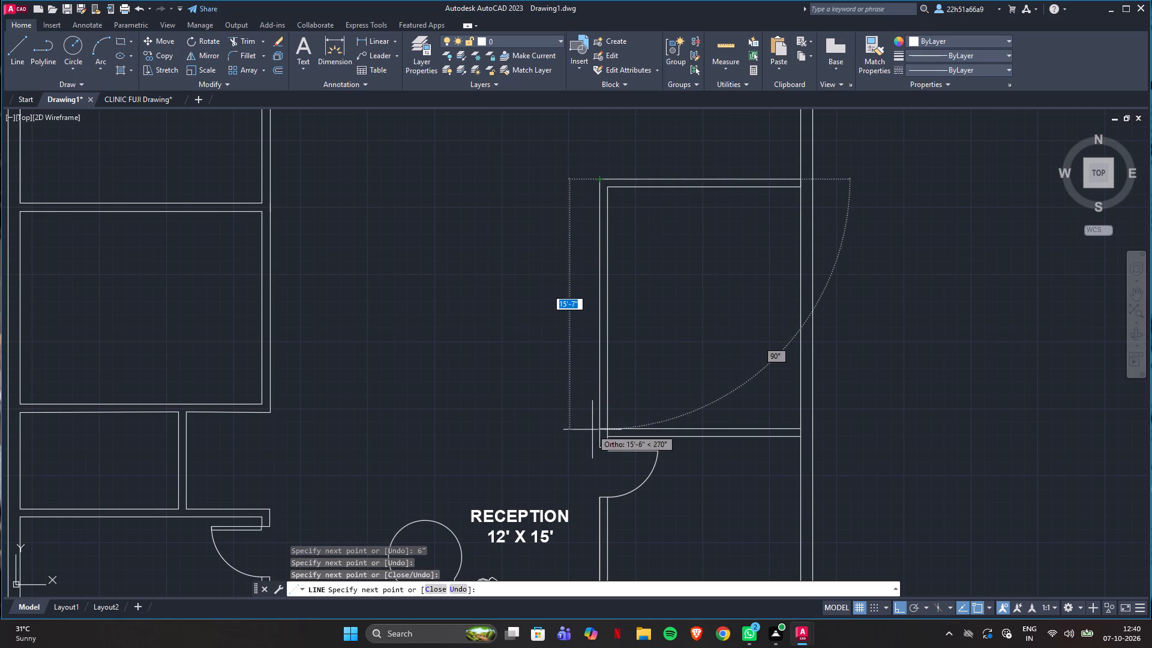
{"action": "left_click", "coordinate": [599, 431]}
{"action": "key", "text": "Escape"}
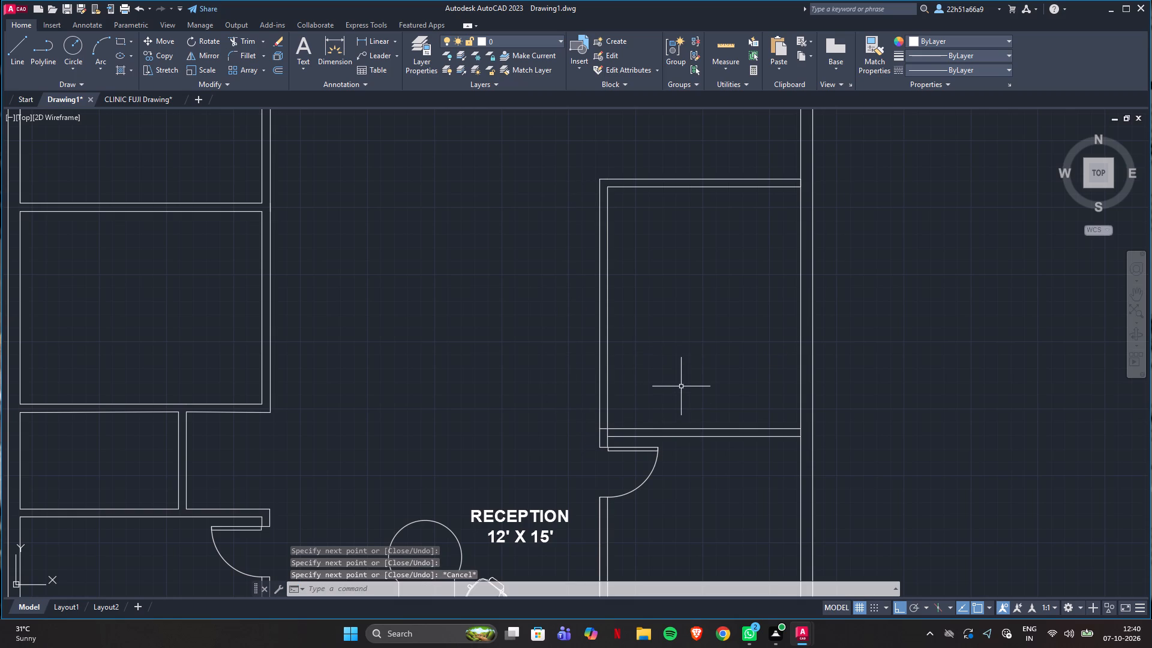
Draw a short 6" line across the wall thickness at the new room's lower junction above the doctor's consulting room door.
{"action": "scroll", "coordinate": [682, 401], "scroll_direction": "down", "scroll_amount": 1}
{"action": "scroll", "coordinate": [668, 415], "scroll_direction": "up", "scroll_amount": 2}
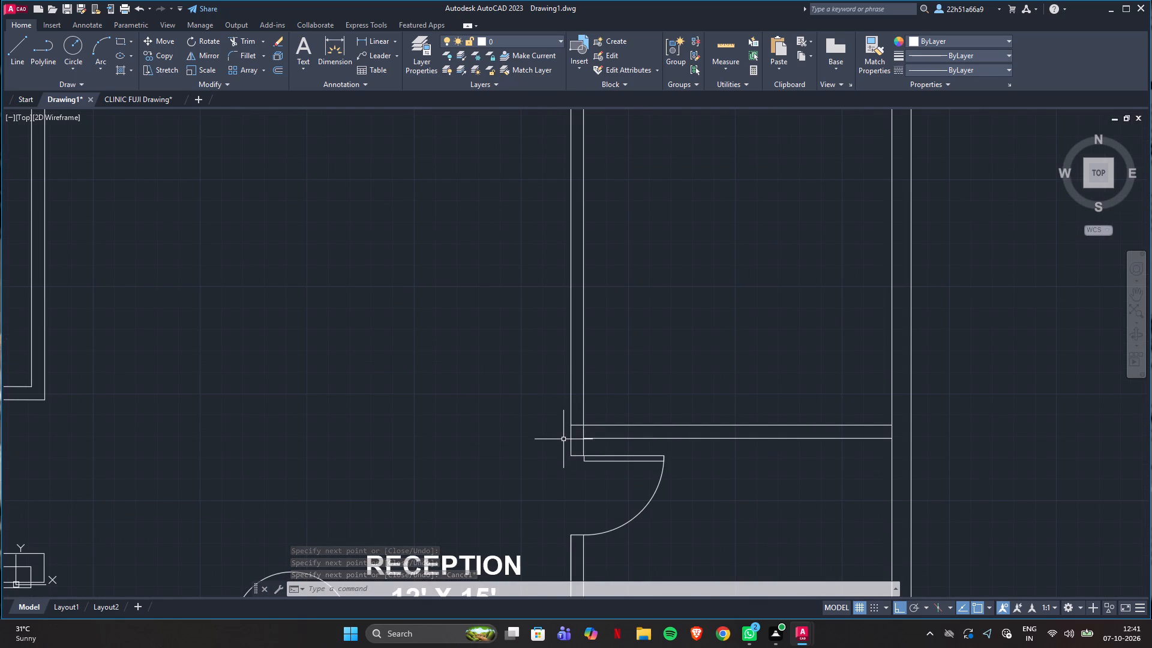
{"action": "key", "text": "l"}
{"action": "key", "text": "Return"}
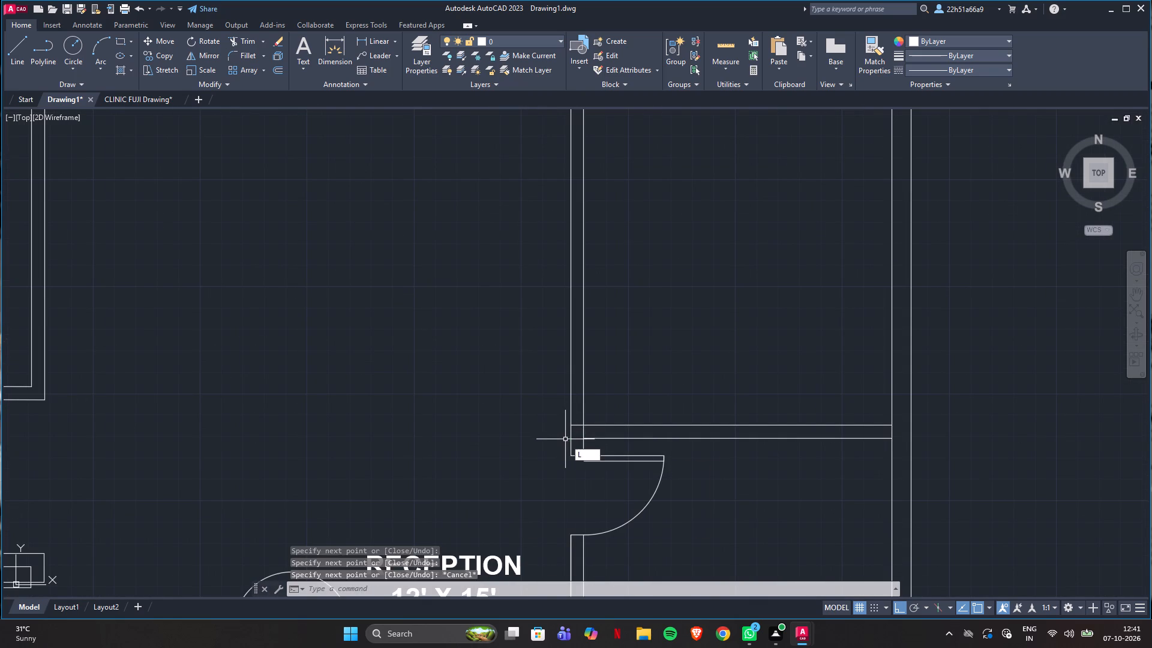
{"action": "left_click", "coordinate": [586, 442]}
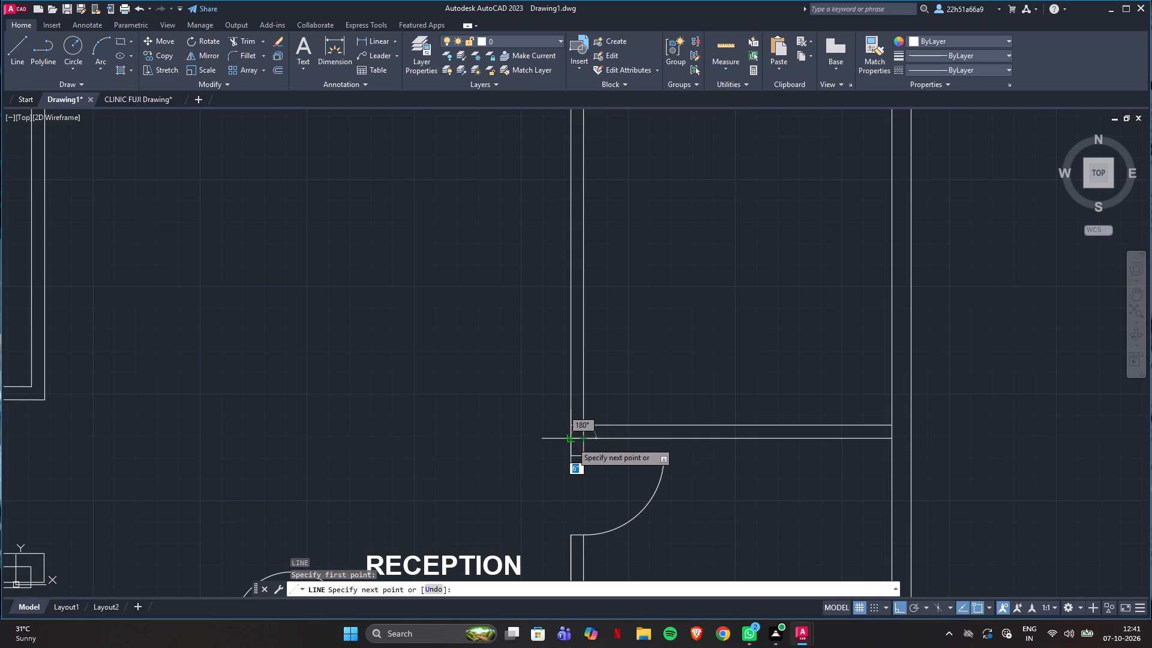
{"action": "left_click", "coordinate": [572, 442]}
{"action": "scroll", "coordinate": [353, 370], "scroll_direction": "down", "scroll_amount": 2}
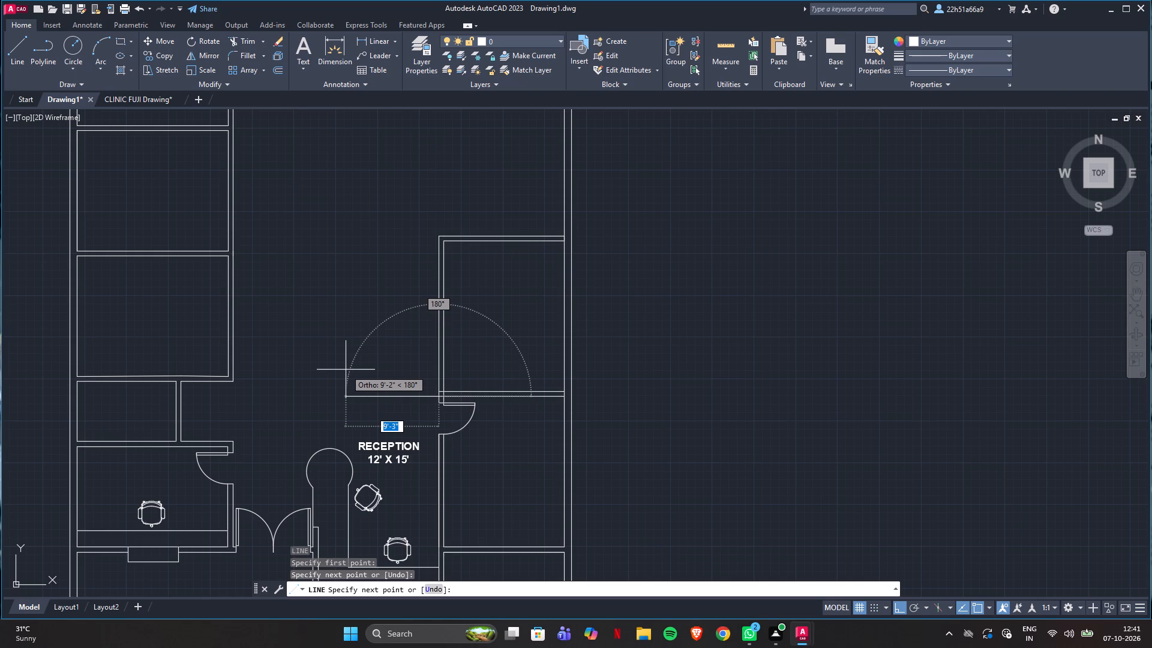
{"action": "key", "text": "Escape"}
Measure the room above the reception in CLINIC FUJI Drawing and the new room in Drawing1 with Quick measure.
{"action": "left_click", "coordinate": [154, 97]}
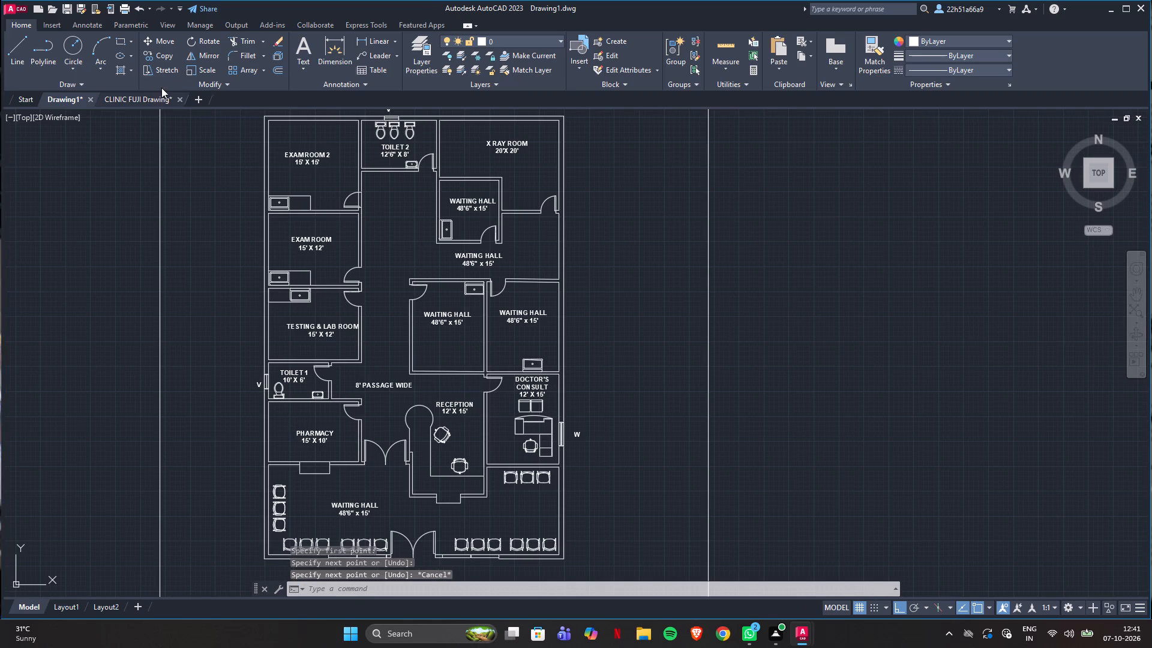
{"action": "left_click", "coordinate": [719, 41]}
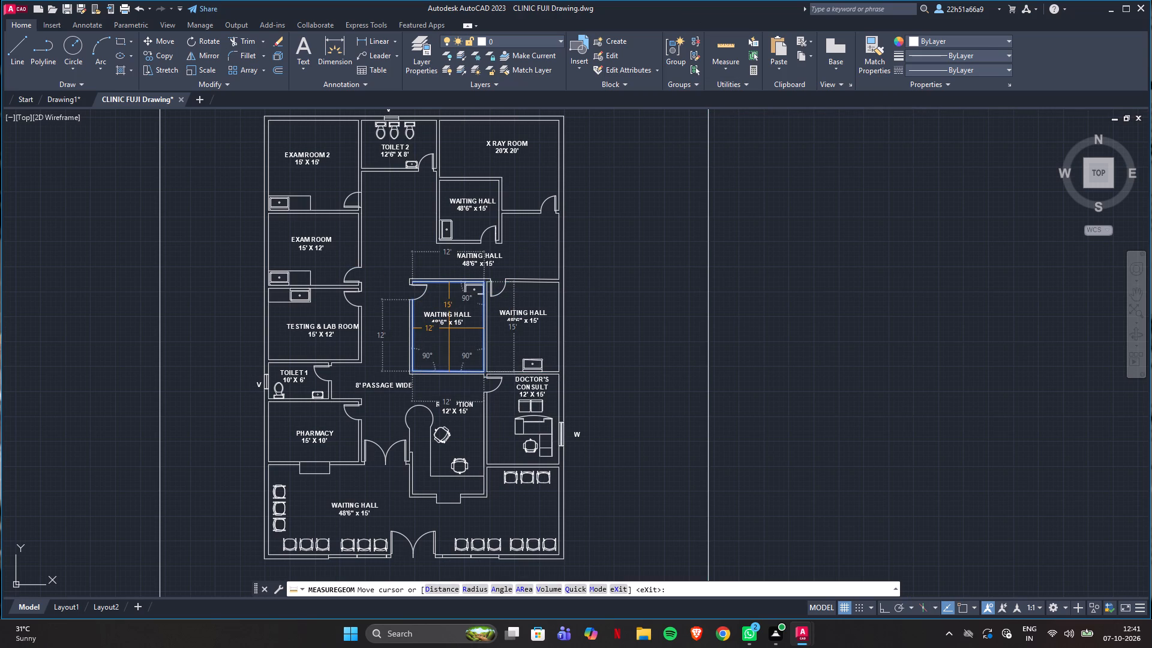
{"action": "key", "text": "Escape"}
{"action": "left_click", "coordinate": [64, 95]}
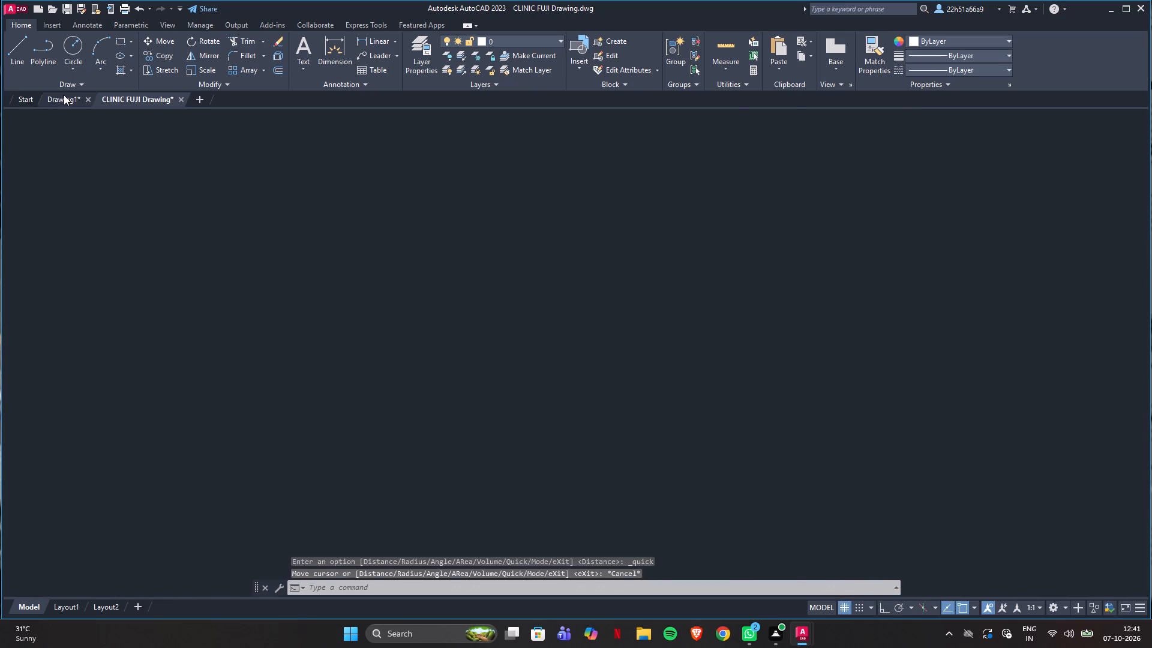
{"action": "left_click", "coordinate": [719, 48]}
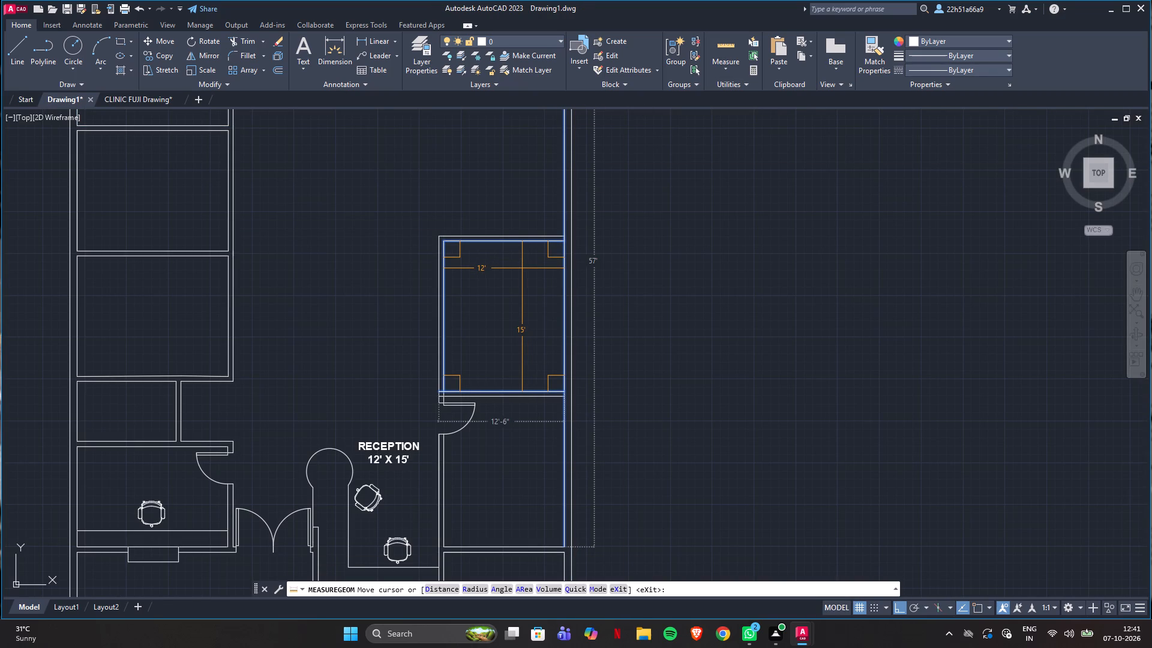
{"action": "key", "text": "Escape"}
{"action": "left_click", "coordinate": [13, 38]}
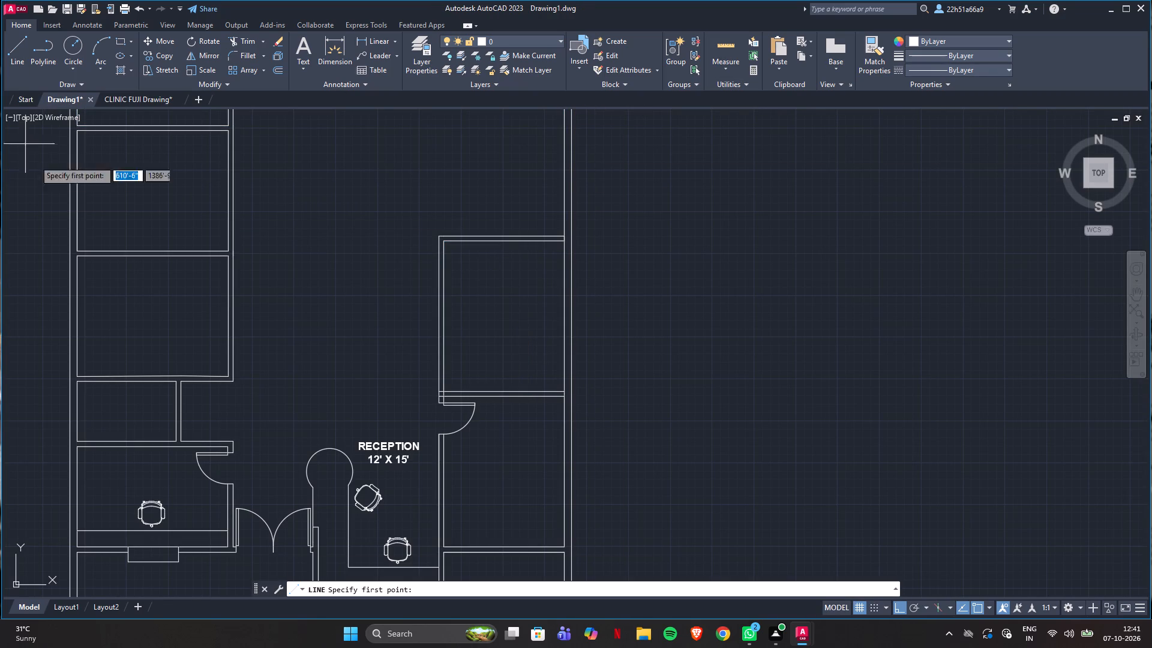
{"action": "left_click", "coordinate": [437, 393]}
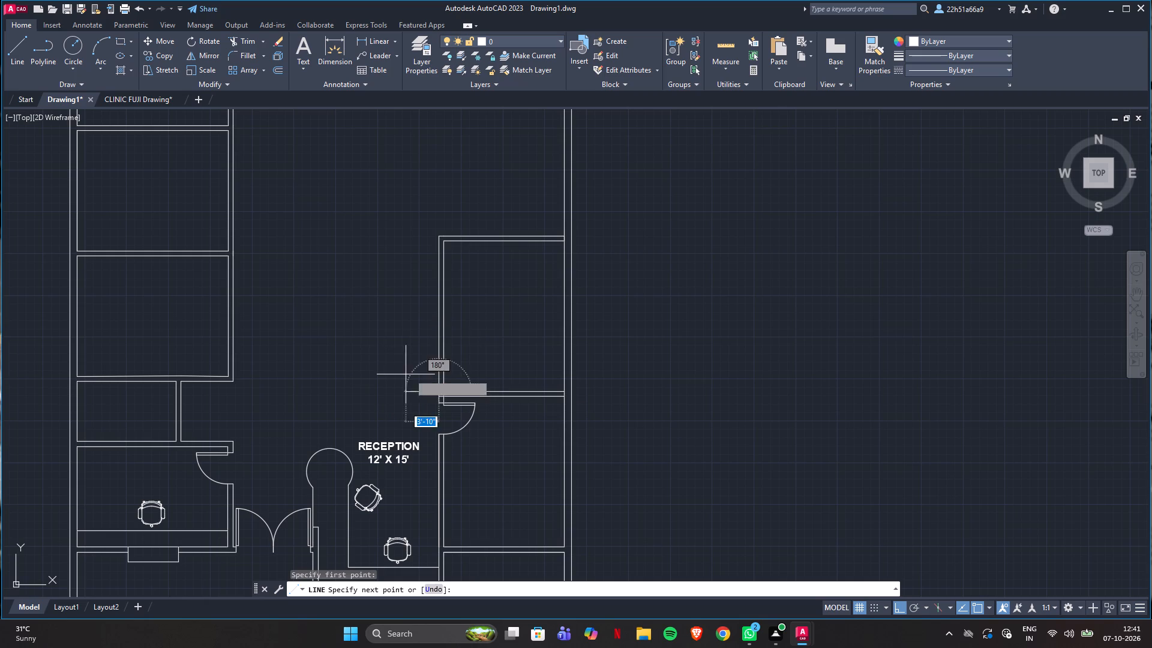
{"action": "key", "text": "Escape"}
Measure the room above the doctor's consulting room again with Quick measure.
{"action": "left_click", "coordinate": [724, 40]}
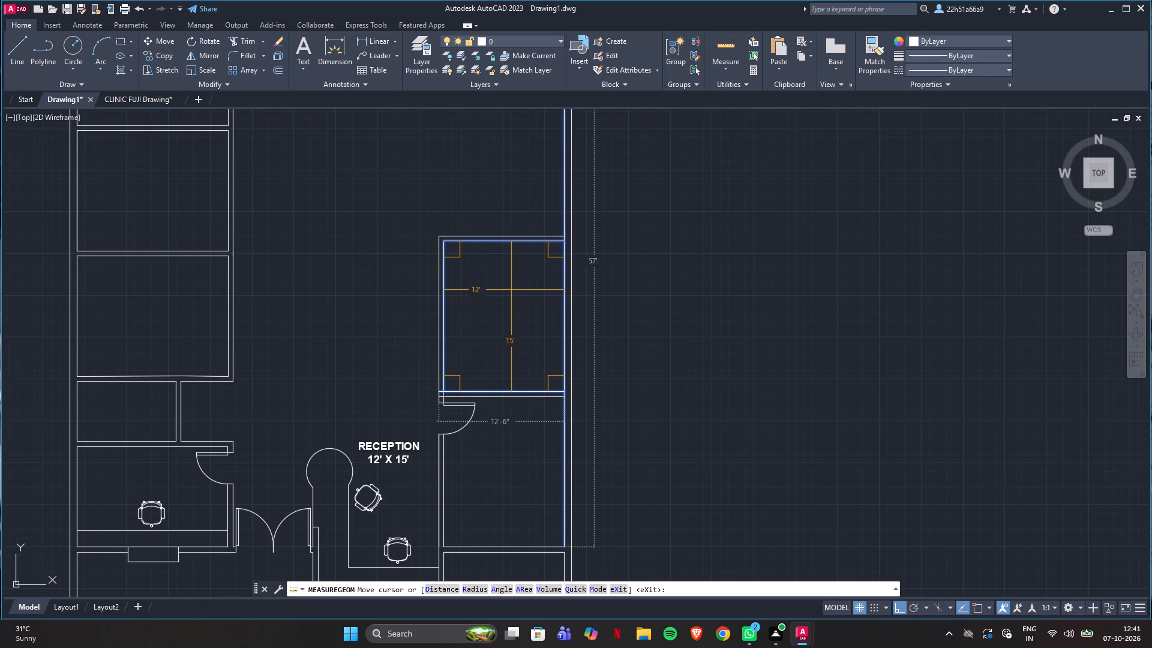
{"action": "key", "text": "Escape"}
Draw the inner wall lines of the room above the reception, 12' toward the passage, 15' up and back to the adjoining room's wall.
{"action": "left_click", "coordinate": [11, 38]}
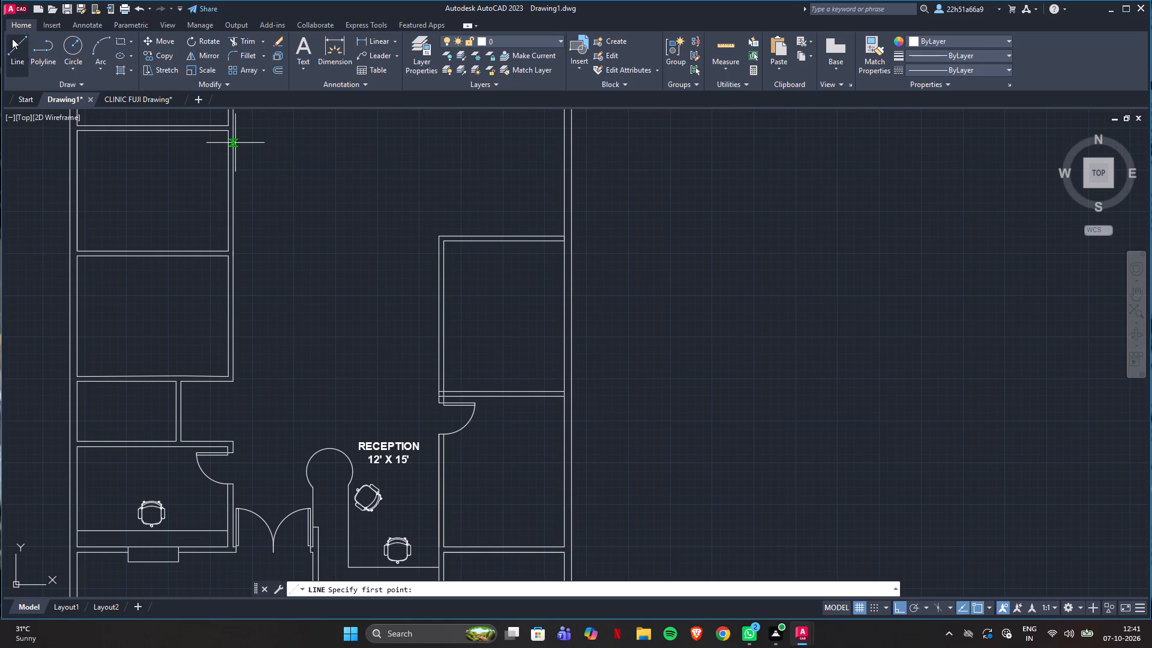
{"action": "left_click", "coordinate": [436, 389]}
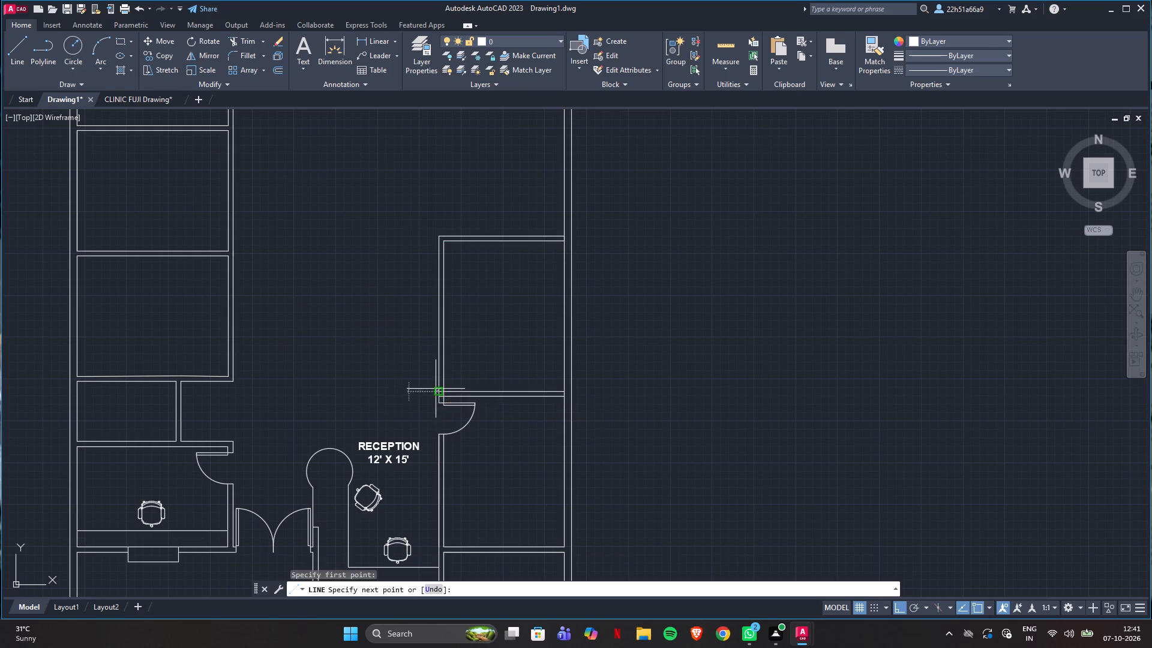
{"action": "key", "text": "1"}
{"action": "key", "text": "2"}
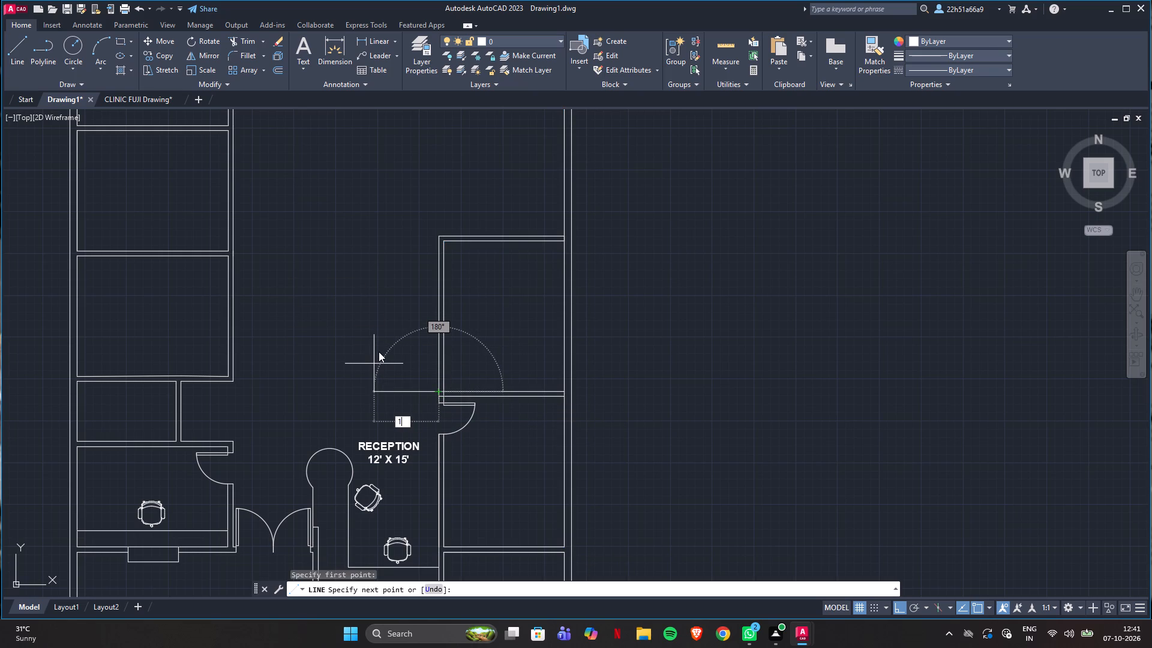
{"action": "key", "text": "apostrophe"}
{"action": "key", "text": "Return"}
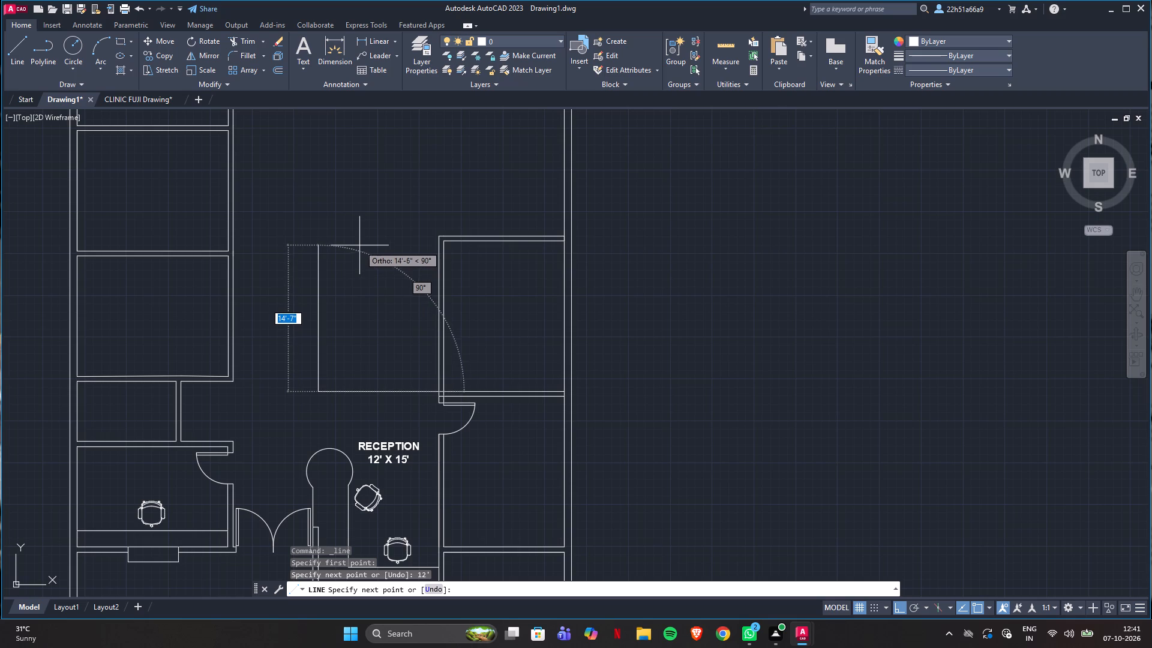
{"action": "type", "text": "15"}
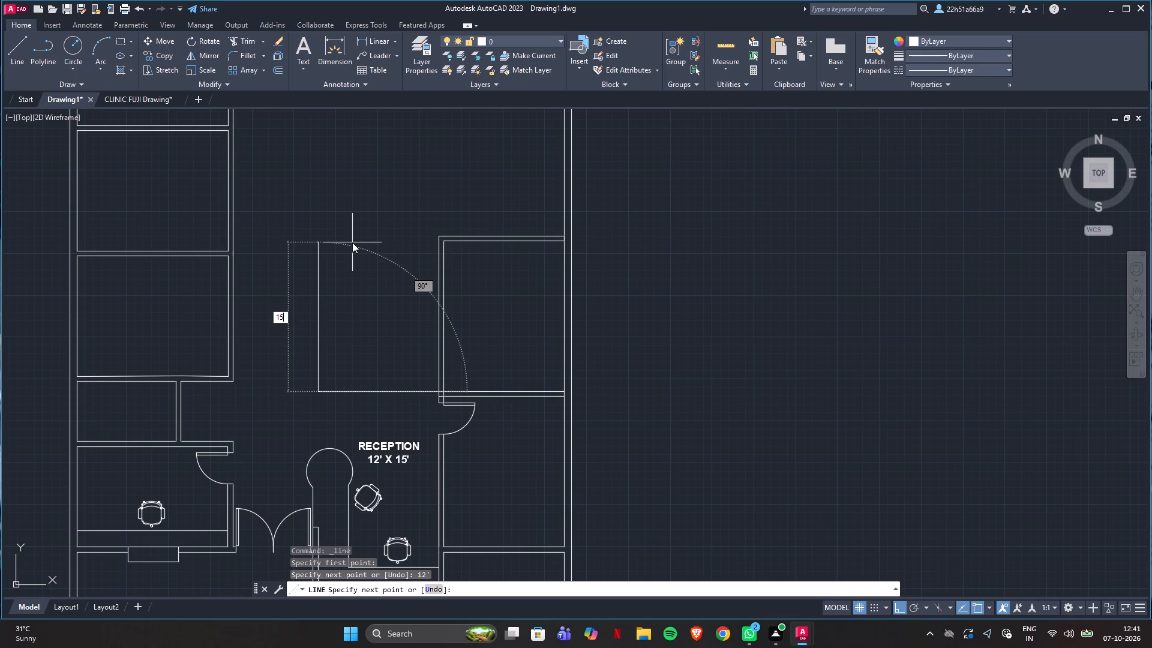
{"action": "key", "text": "apostrophe"}
{"action": "key", "text": "Return"}
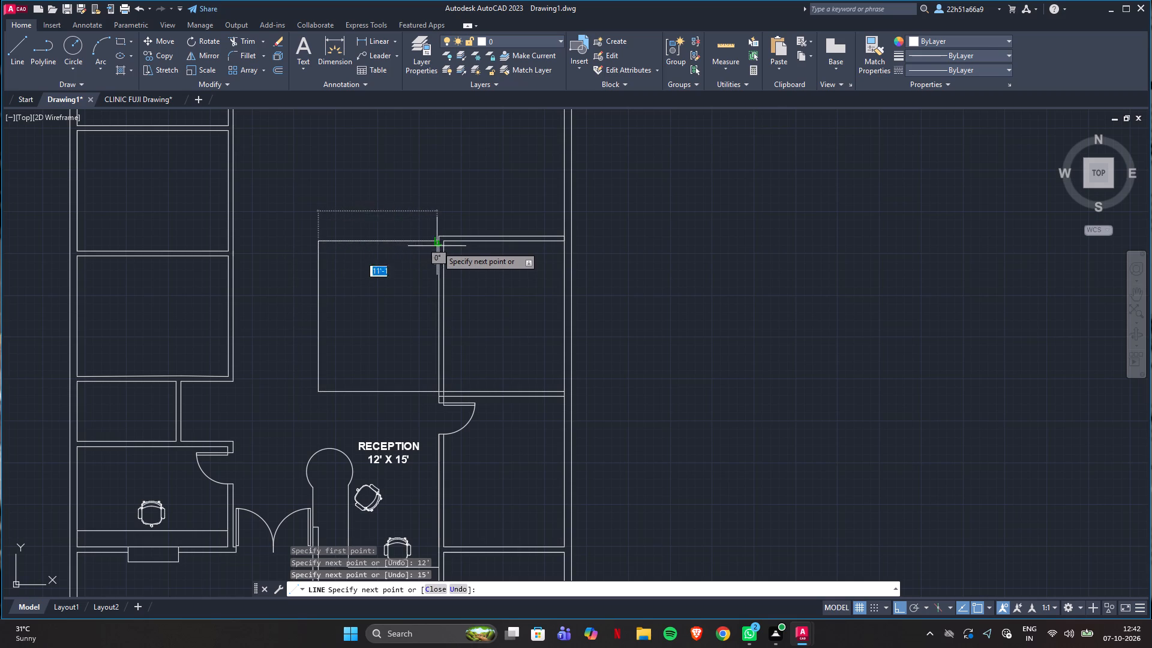
{"action": "scroll", "coordinate": [437, 246], "scroll_direction": "up", "scroll_amount": 3}
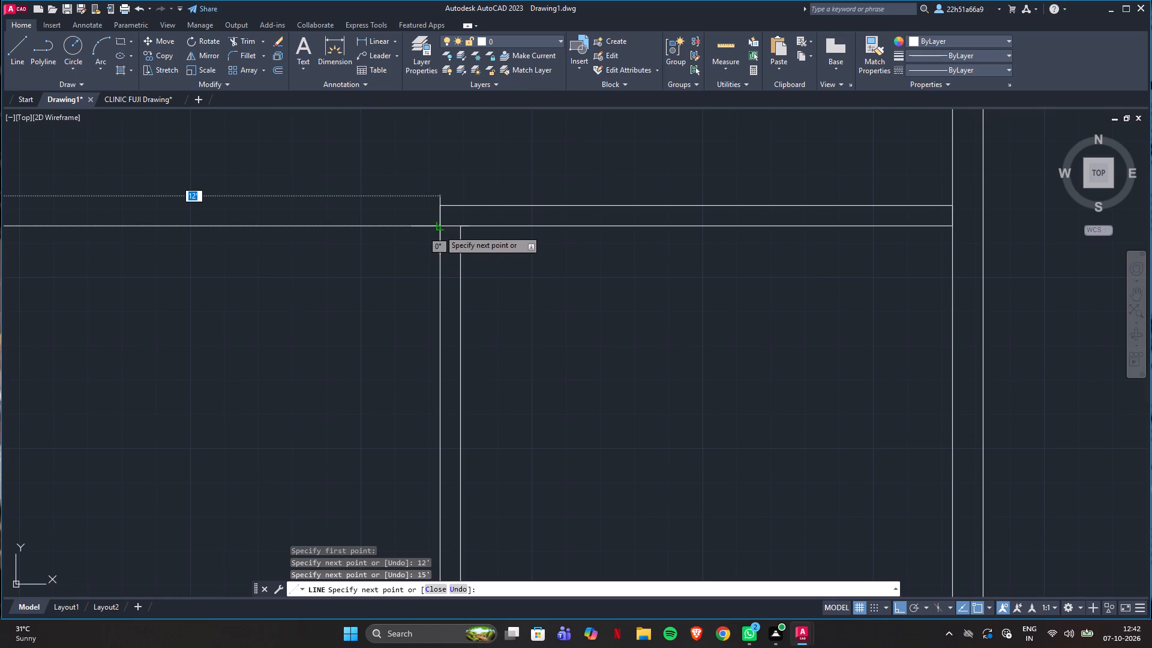
{"action": "left_click", "coordinate": [439, 230]}
{"action": "key", "text": "Escape"}
Draw the outer wall lines of the room above the reception, 6" outside its upper, passage-side and lower inner lines.
{"action": "scroll", "coordinate": [1028, 352], "scroll_direction": "down", "scroll_amount": 3}
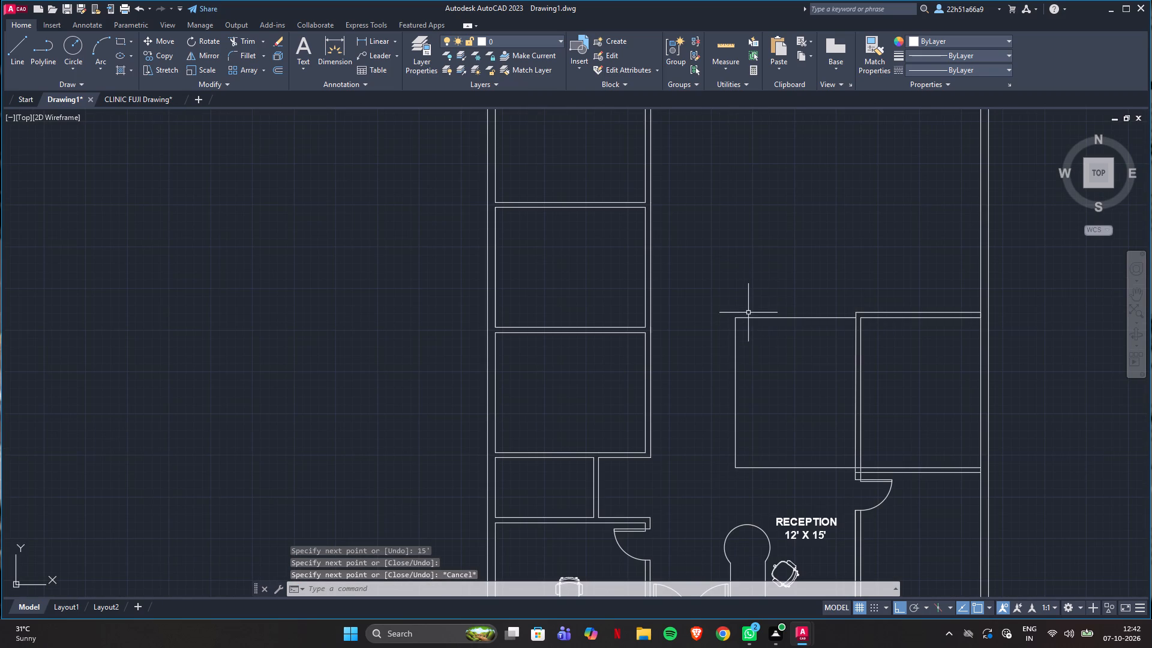
{"action": "key", "text": "l"}
{"action": "key", "text": "Return"}
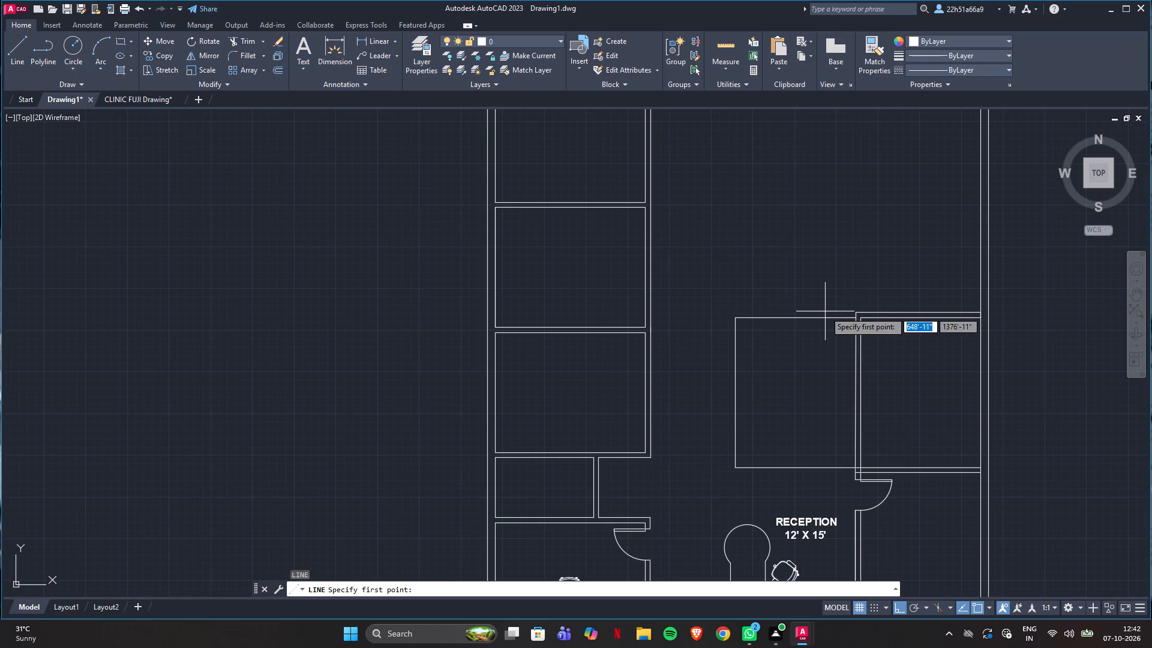
{"action": "left_click", "coordinate": [854, 311]}
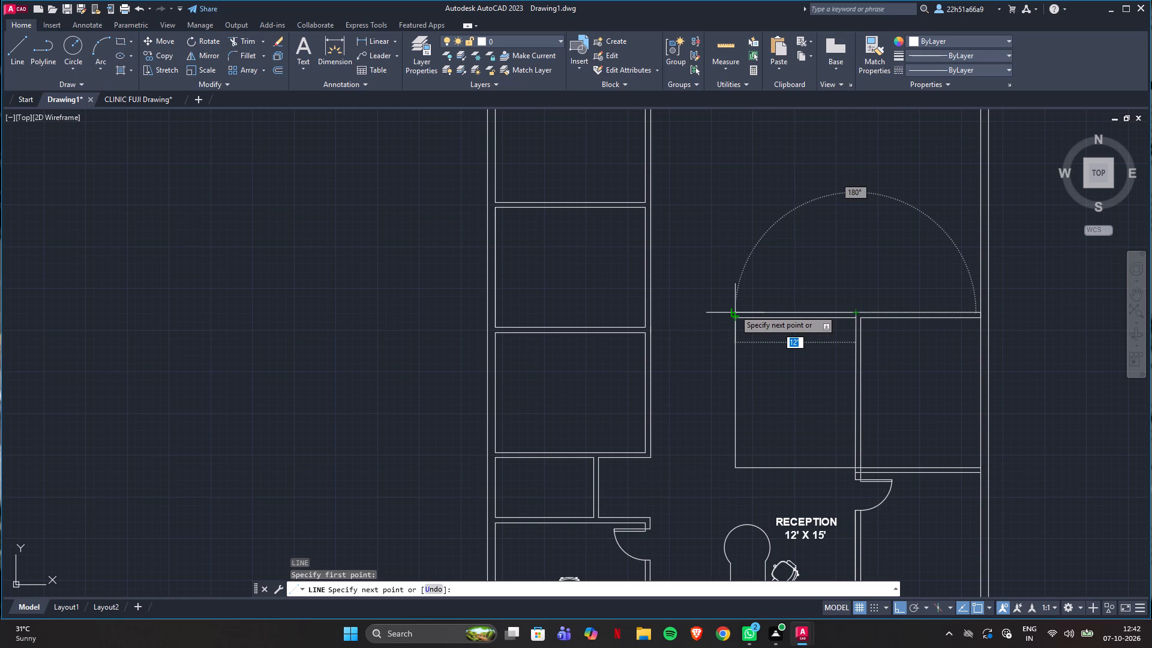
{"action": "left_click", "coordinate": [734, 310]}
{"action": "type", "text": "6\""}
{"action": "key", "text": "Return"}
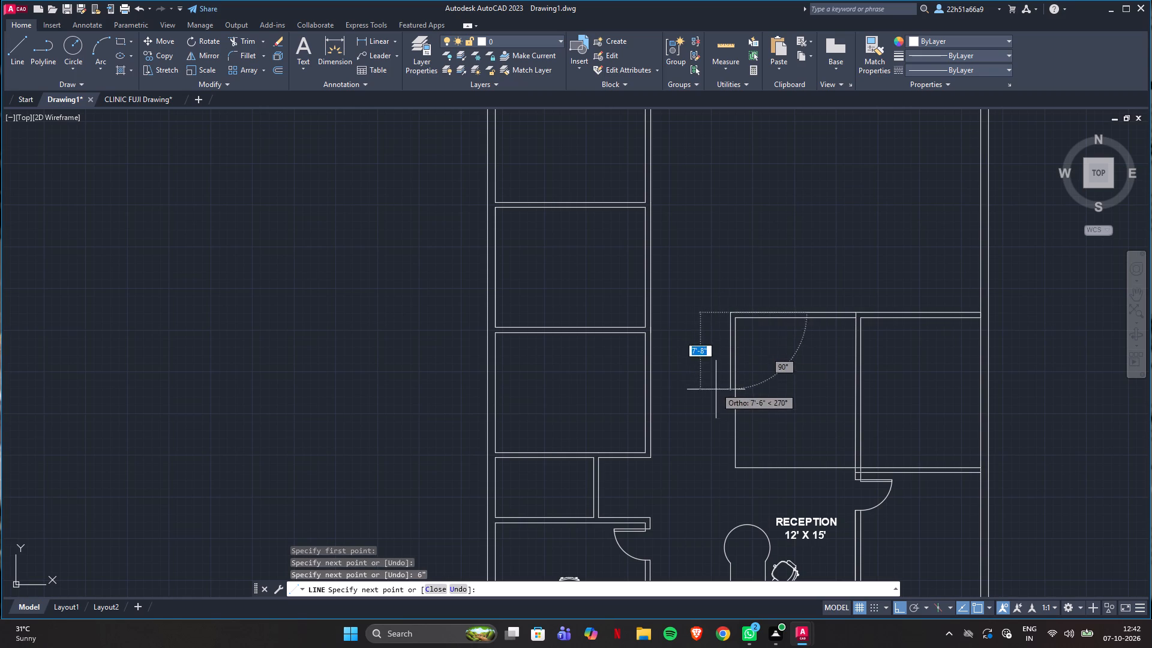
{"action": "scroll", "coordinate": [718, 478], "scroll_direction": "up", "scroll_amount": 1}
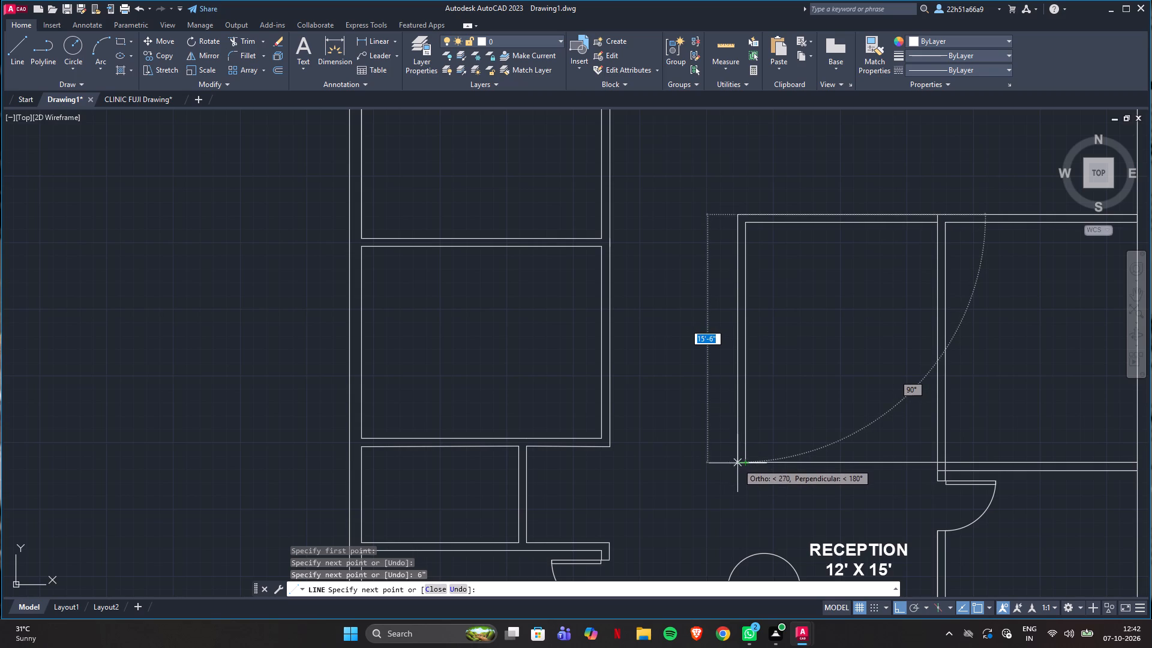
{"action": "left_click", "coordinate": [737, 463]}
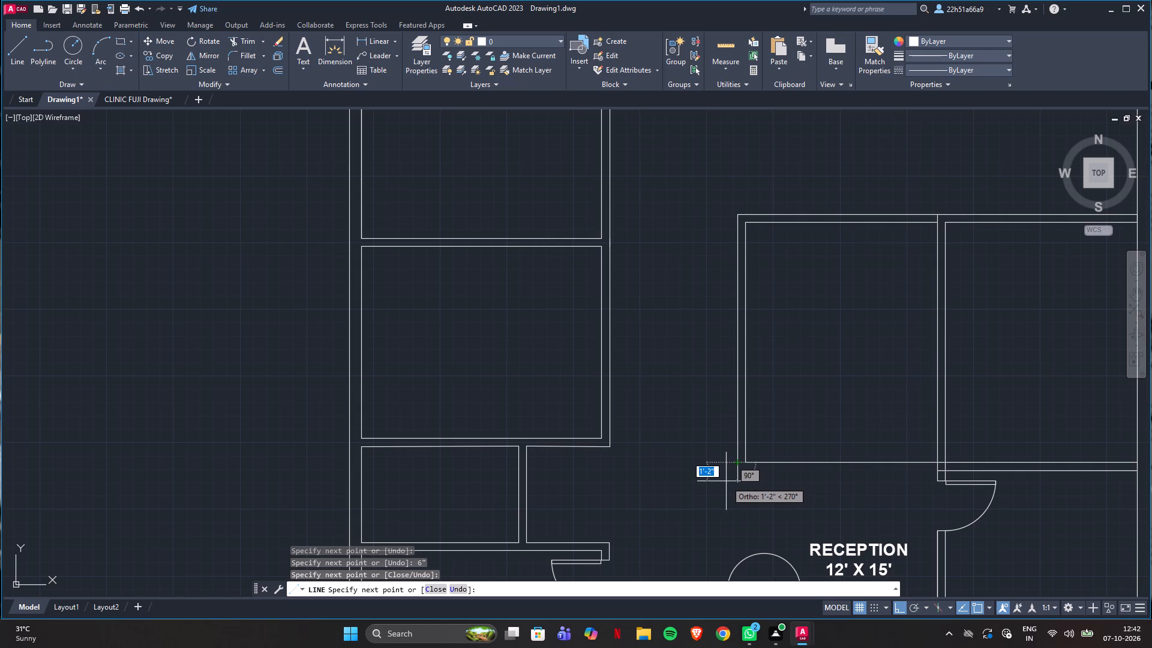
{"action": "key", "text": "6"}
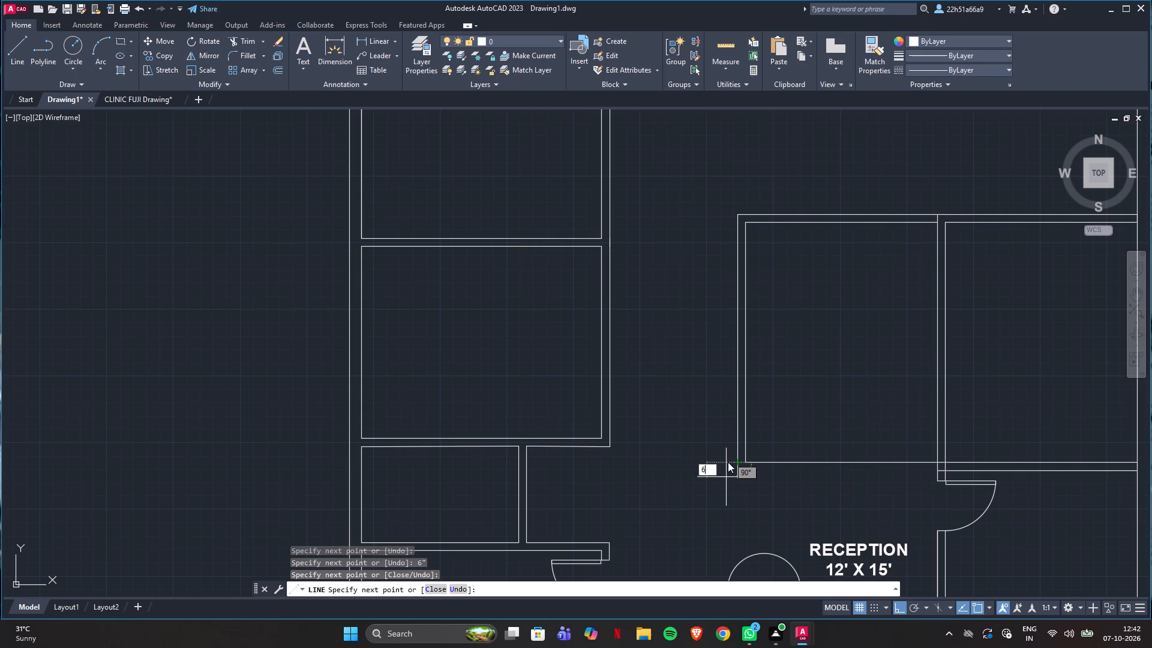
{"action": "key", "text": "shift+quotedbl"}
{"action": "key", "text": "Return"}
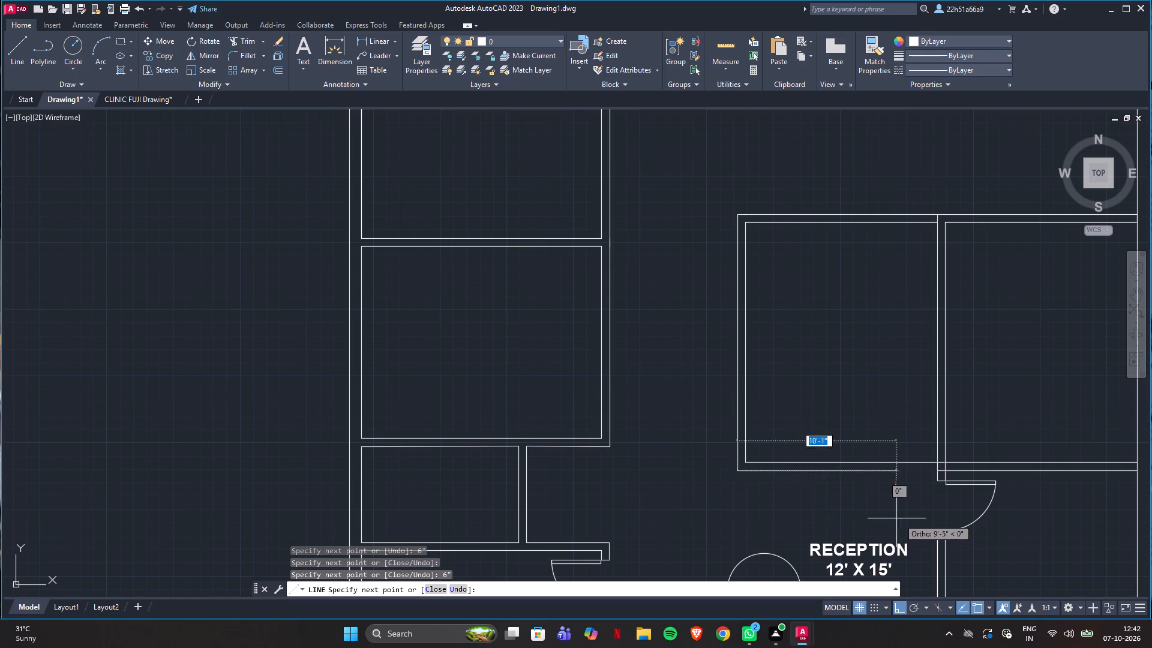
{"action": "left_click", "coordinate": [937, 467]}
{"action": "key", "text": "Escape"}
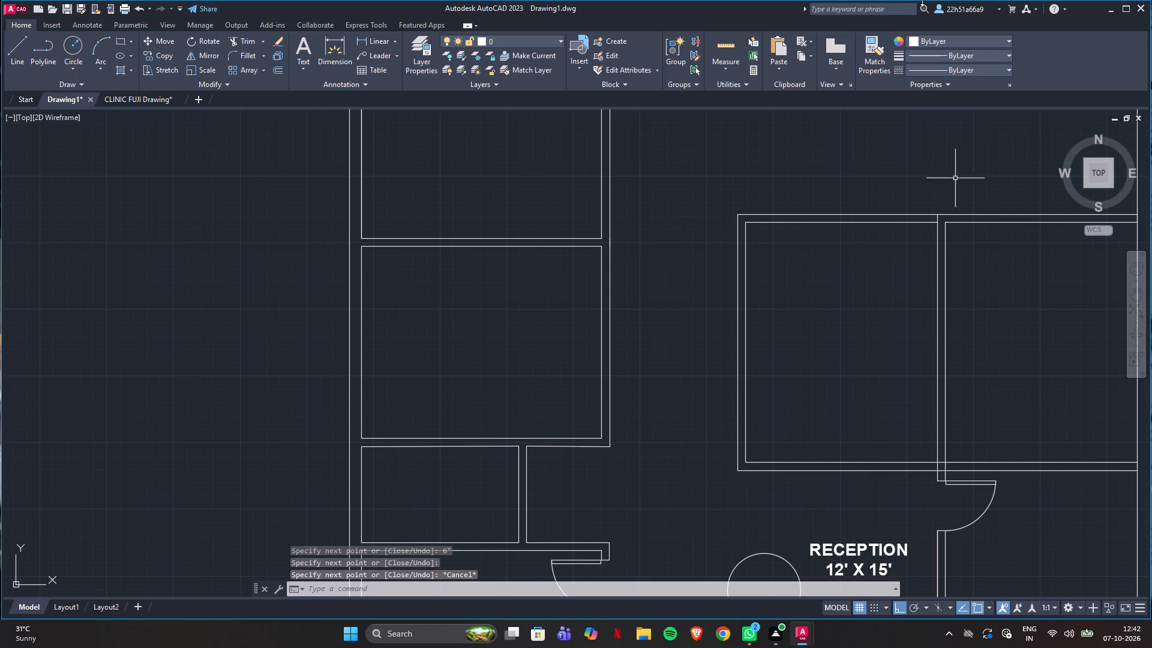
Trim the overlapping wall lines at the lower and upper junctions of the wall between the two new rooms.
{"action": "type", "text": "tr"}
{"action": "key", "text": "Return"}
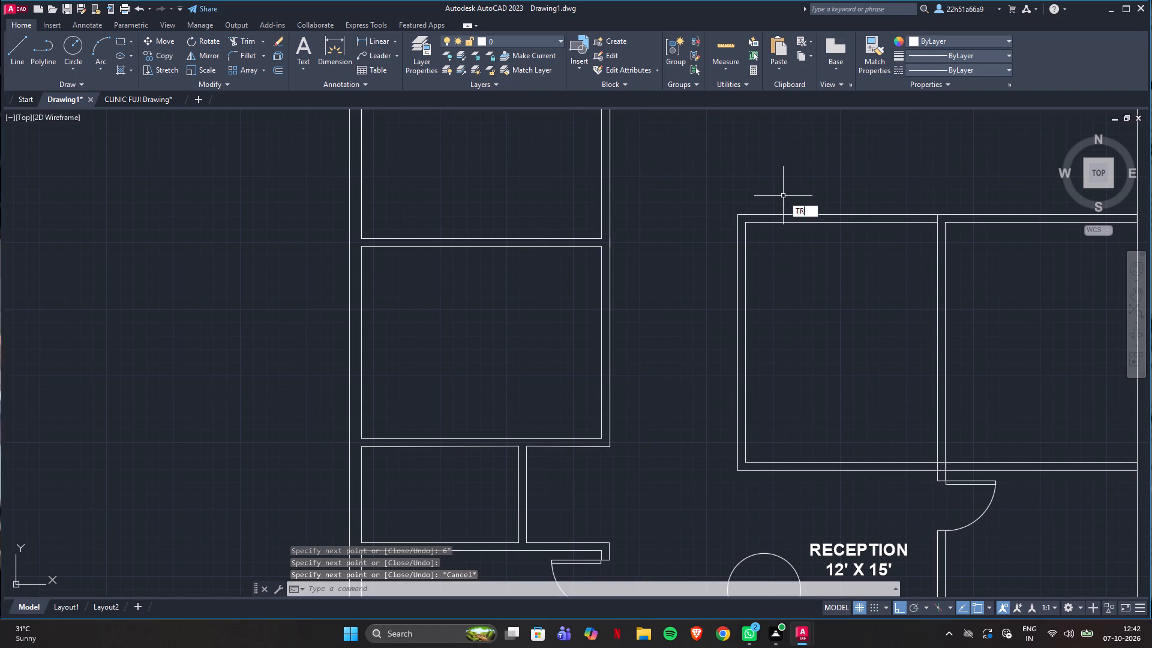
{"action": "scroll", "coordinate": [951, 473], "scroll_direction": "up", "scroll_amount": 5}
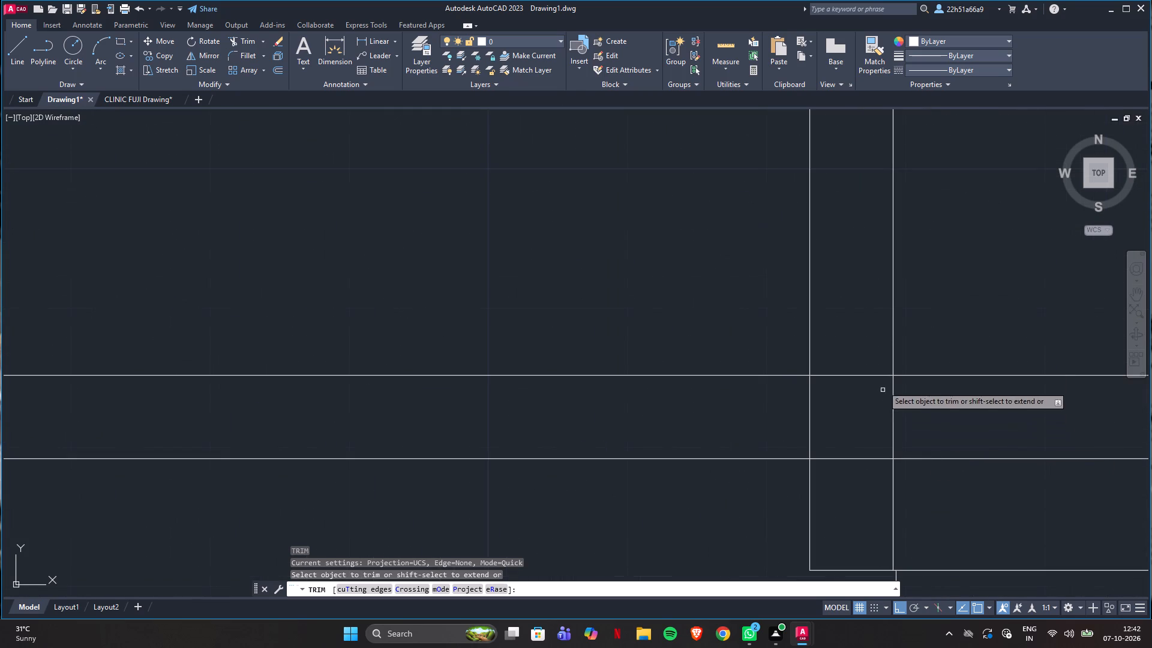
{"action": "left_click_drag", "start_coordinate": [858, 348], "coordinate": [854, 479]}
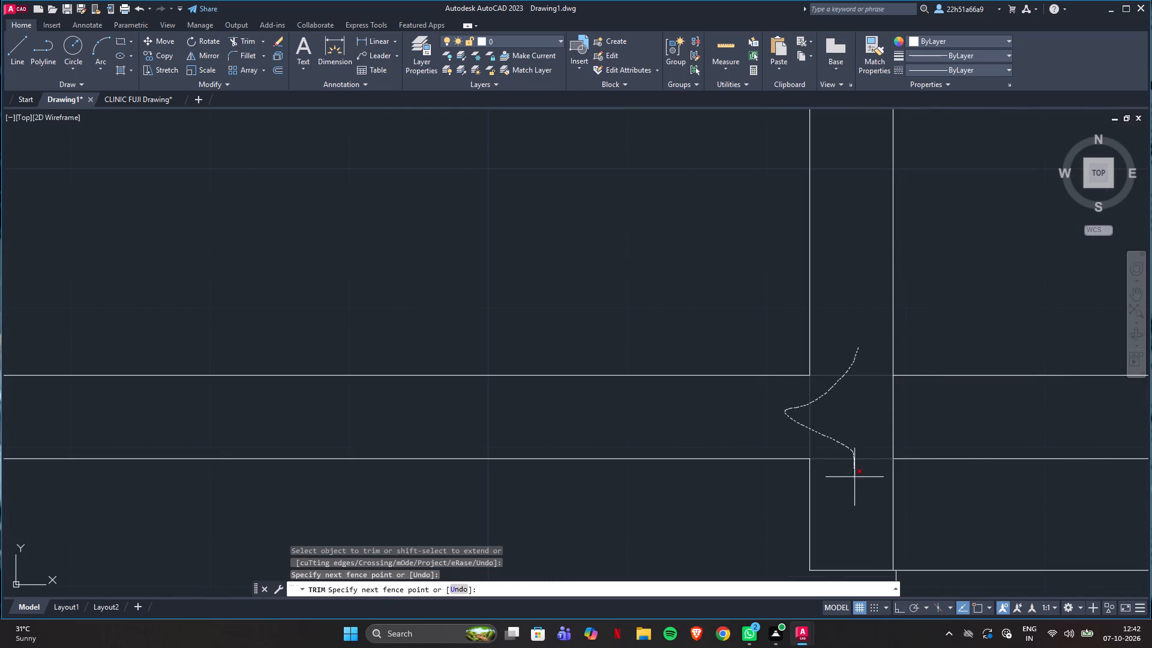
{"action": "left_click_drag", "start_coordinate": [854, 479], "coordinate": [920, 427]}
{"action": "scroll", "coordinate": [875, 401], "scroll_direction": "down", "scroll_amount": 4}
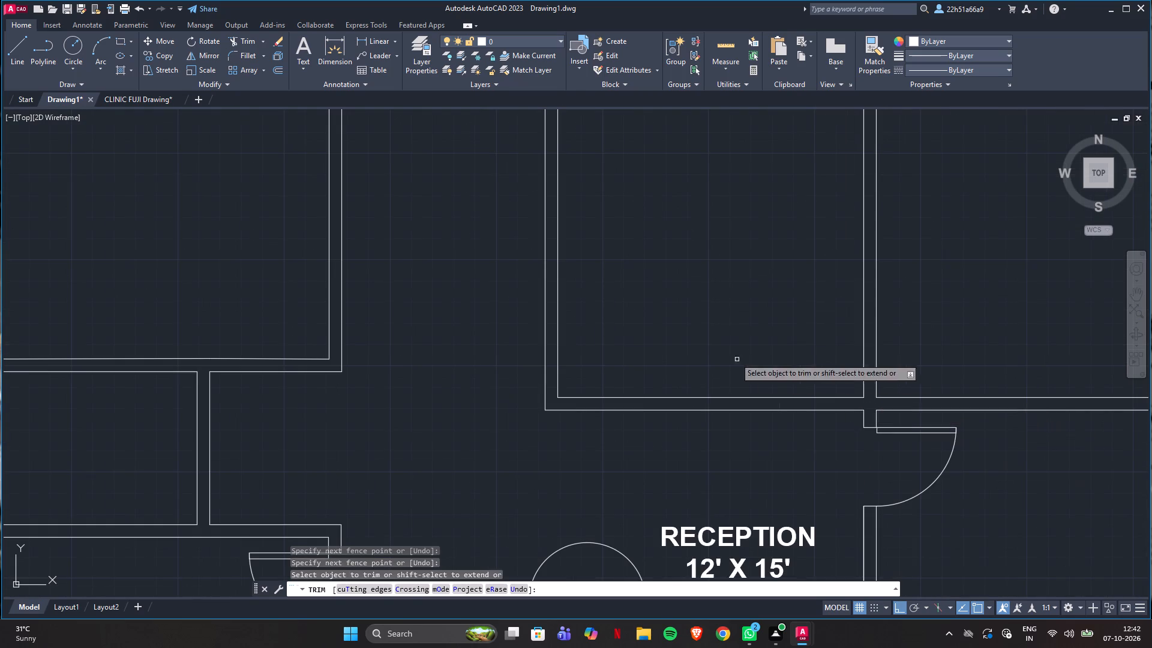
{"action": "scroll", "coordinate": [739, 305], "scroll_direction": "down", "scroll_amount": 5}
{"action": "scroll", "coordinate": [752, 278], "scroll_direction": "up", "scroll_amount": 6}
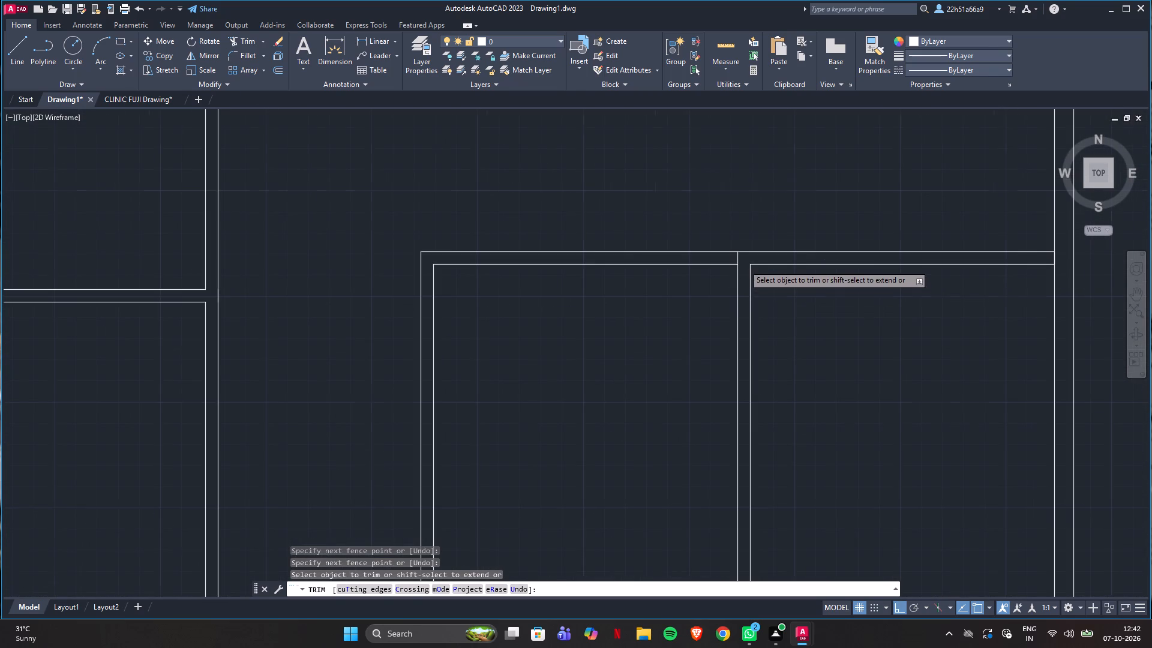
{"action": "scroll", "coordinate": [744, 265], "scroll_direction": "up", "scroll_amount": 3}
{"action": "left_click", "coordinate": [701, 221]}
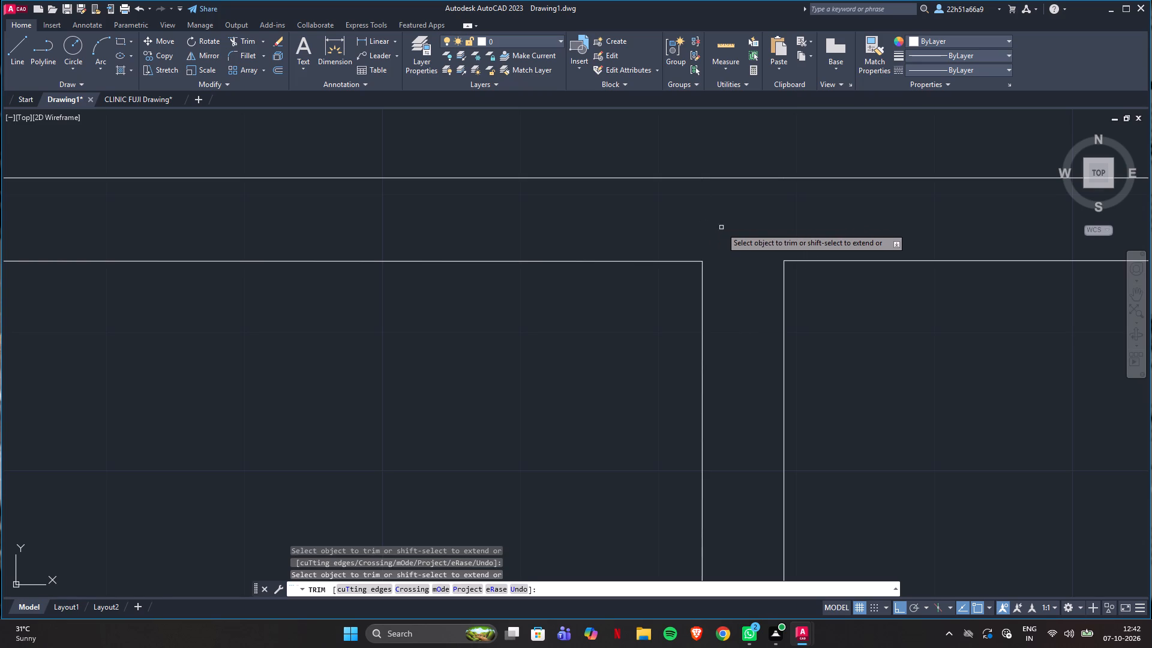
{"action": "key", "text": "Escape"}
Measure the passage between the testing and lab room and the new room above the reception with Quick measure.
{"action": "scroll", "coordinate": [841, 373], "scroll_direction": "down", "scroll_amount": 4}
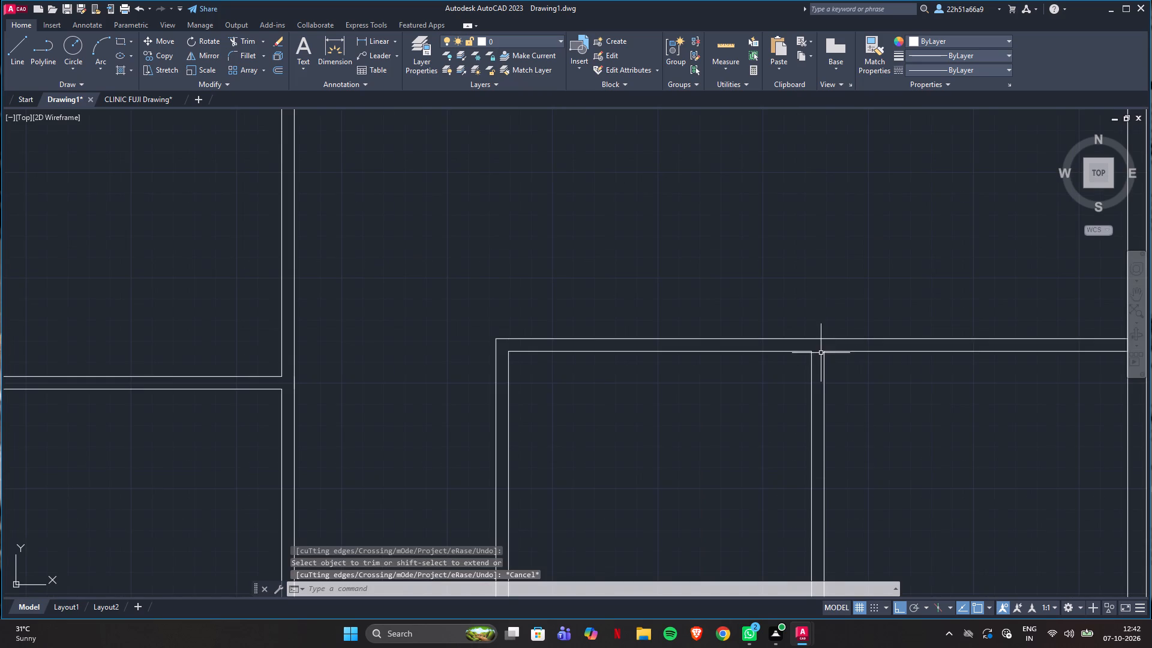
{"action": "scroll", "coordinate": [838, 319], "scroll_direction": "down", "scroll_amount": 3}
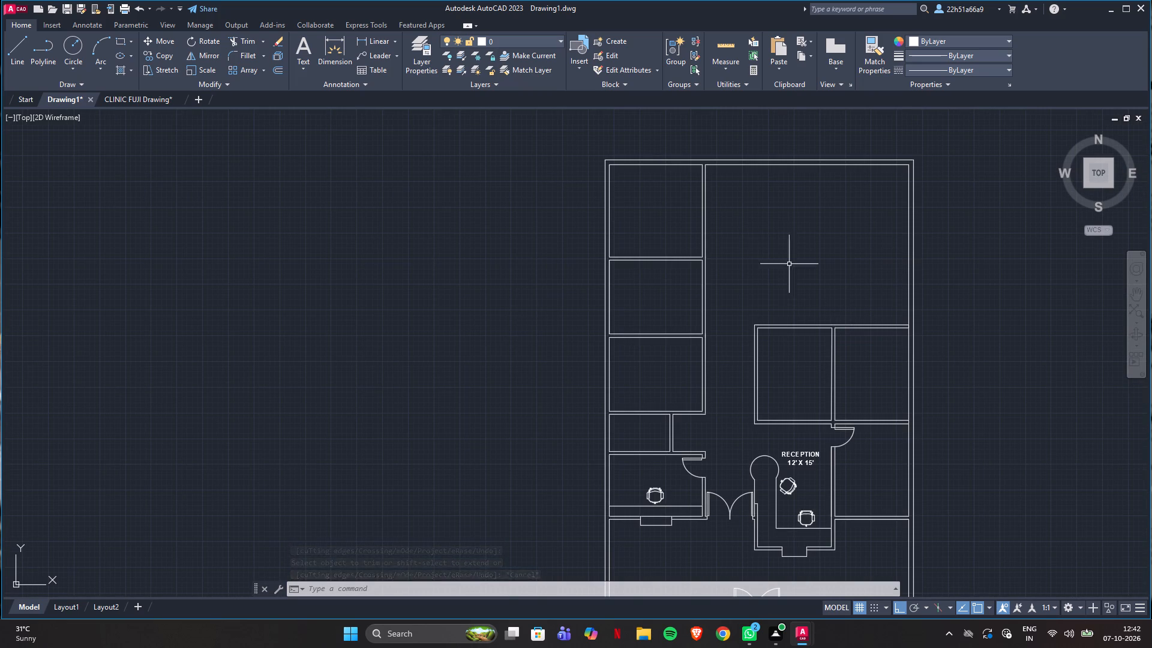
{"action": "scroll", "coordinate": [829, 529], "scroll_direction": "down", "scroll_amount": 1}
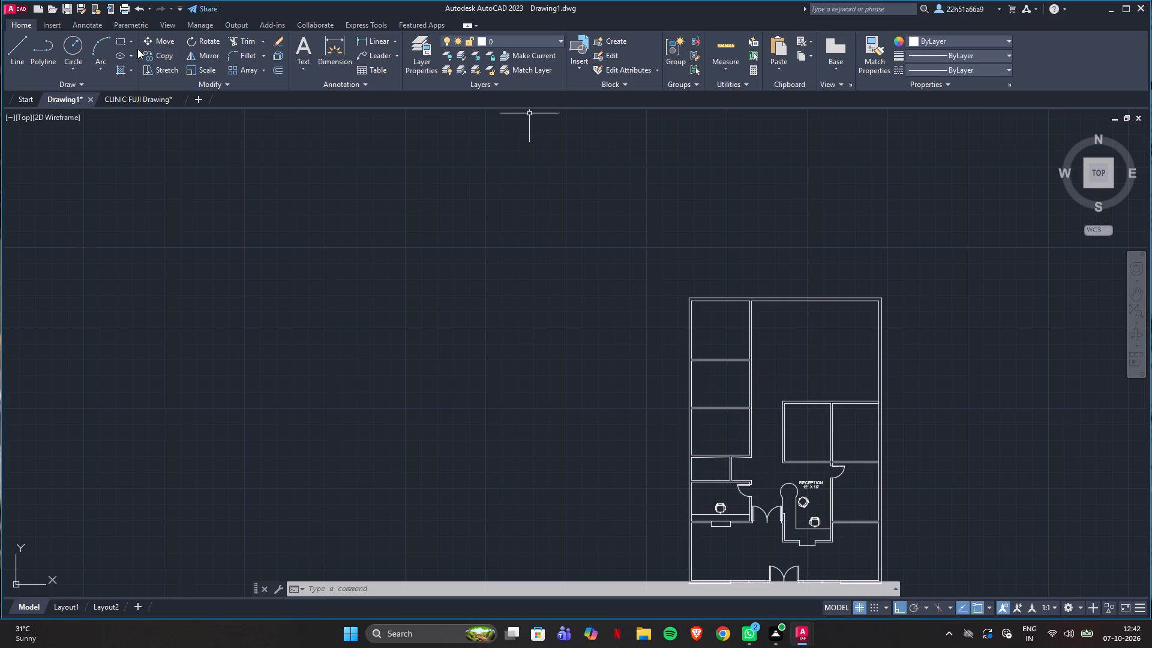
{"action": "left_click", "coordinate": [722, 41]}
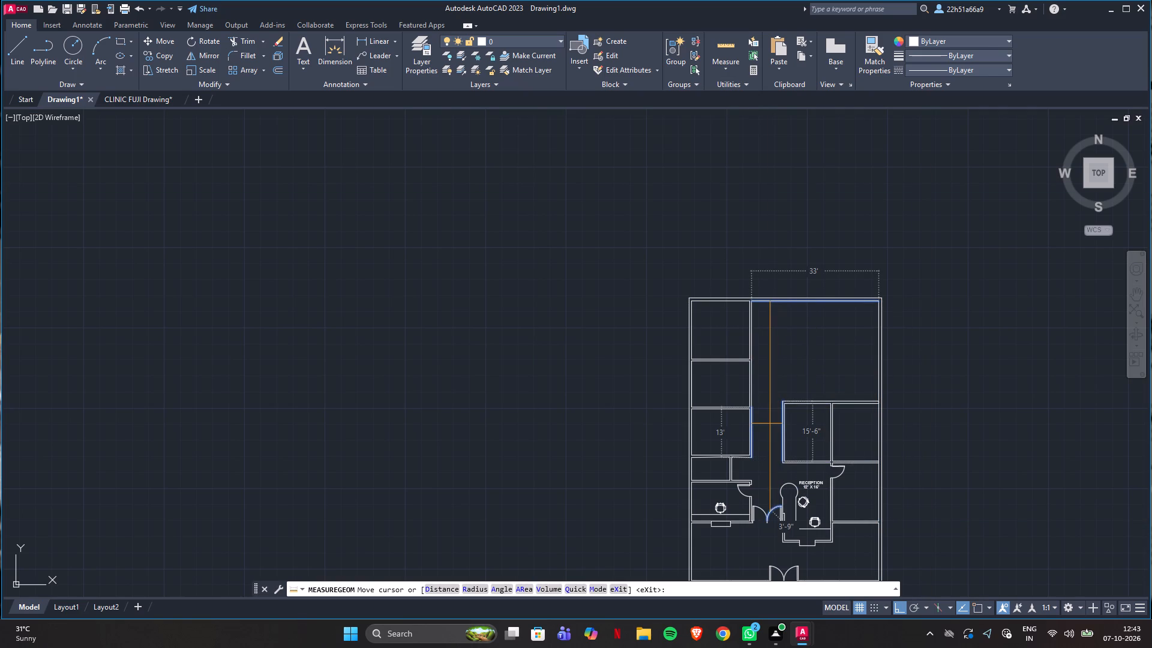
{"action": "scroll", "coordinate": [767, 431], "scroll_direction": "up", "scroll_amount": 1}
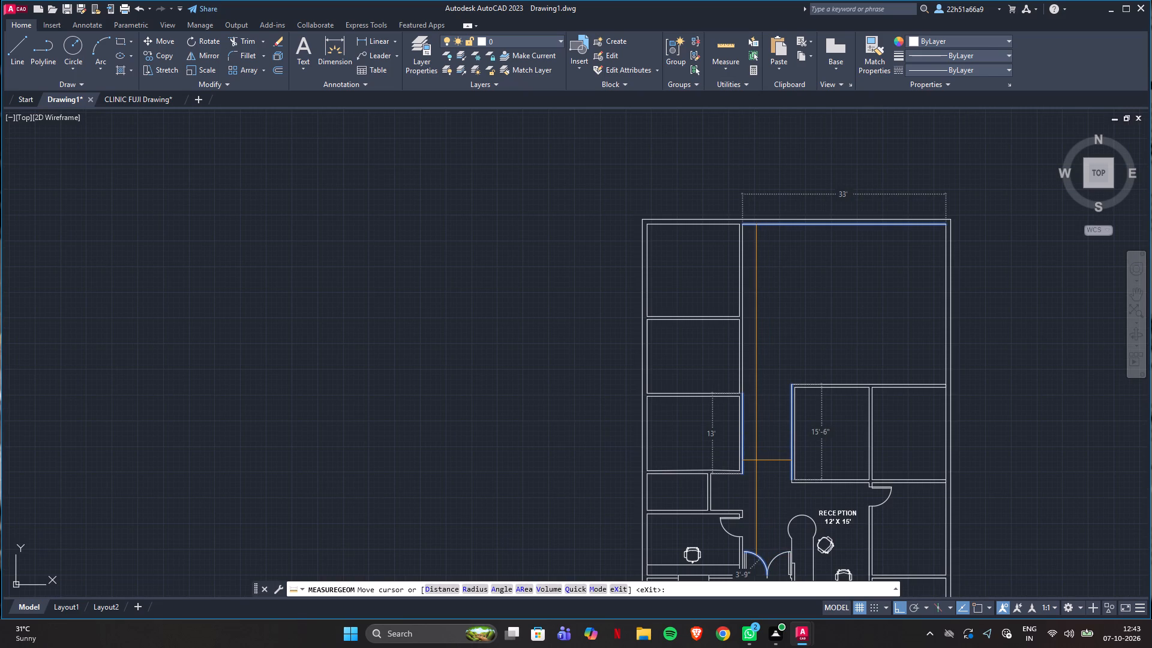
{"action": "scroll", "coordinate": [756, 460], "scroll_direction": "up", "scroll_amount": 2}
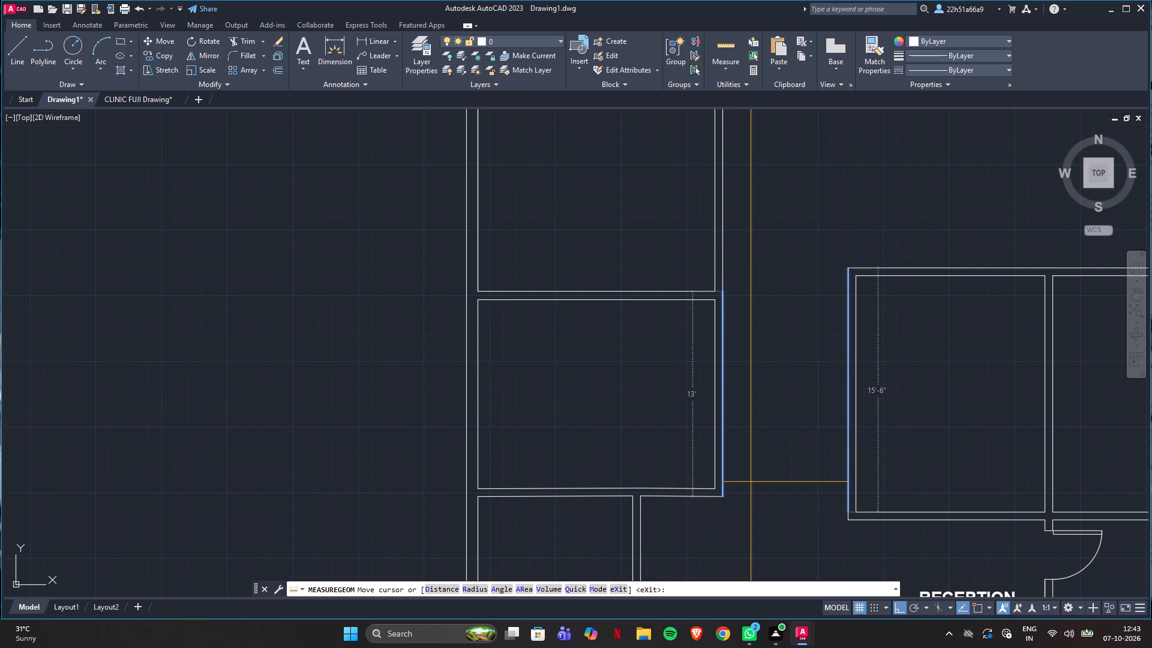
{"action": "scroll", "coordinate": [751, 482], "scroll_direction": "down", "scroll_amount": 2}
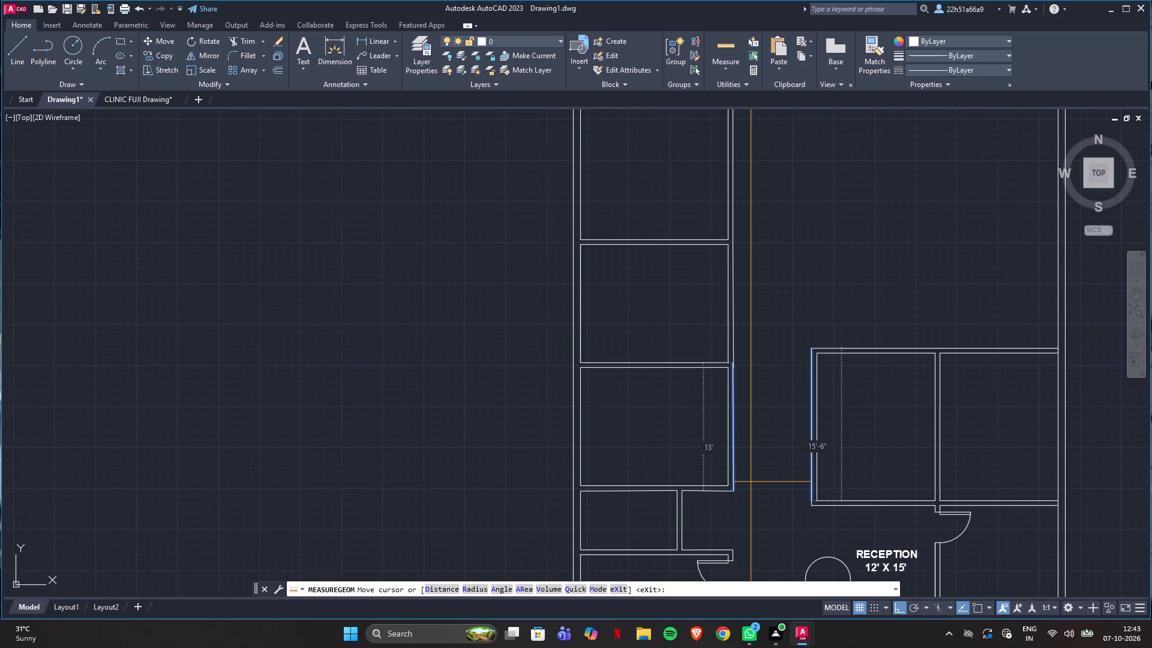
{"action": "scroll", "coordinate": [751, 482], "scroll_direction": "down", "scroll_amount": 1}
{"action": "key", "text": "Escape"}
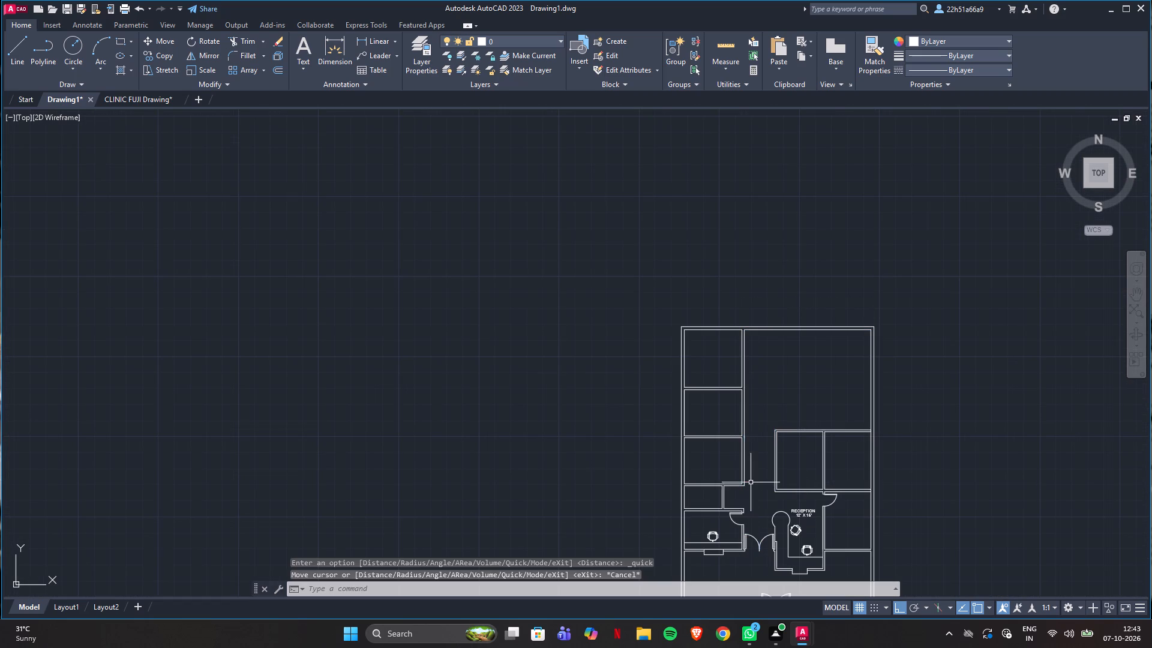
Check the room layout in CLINIC FUJI Drawing and return to Drawing1.
{"action": "left_click", "coordinate": [118, 104]}
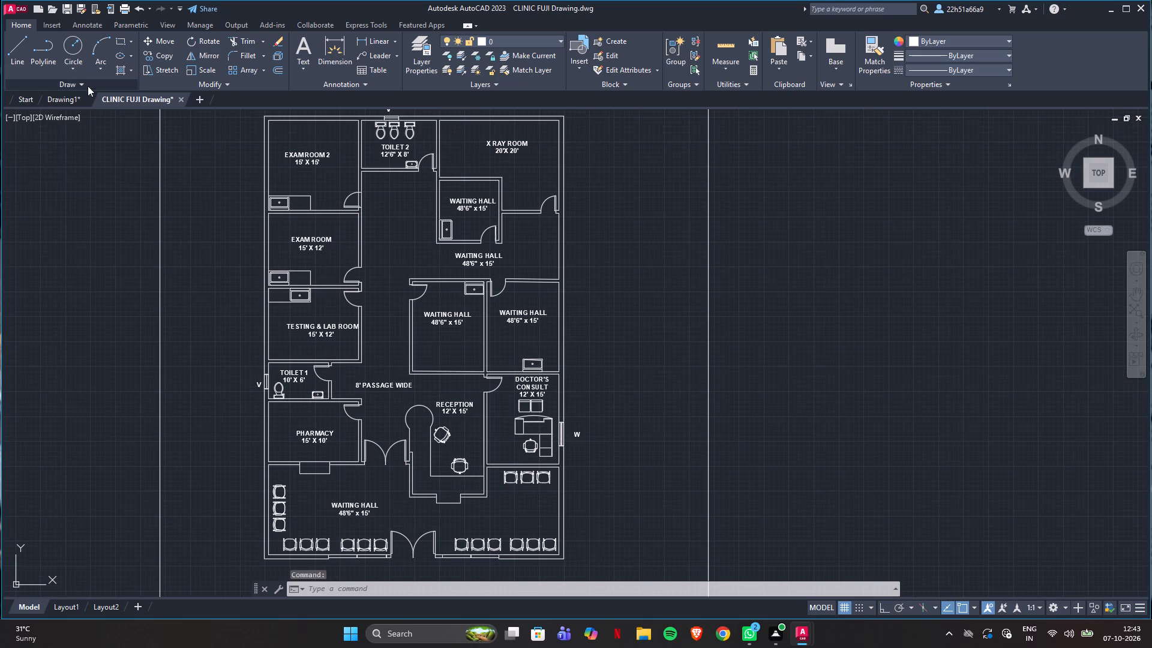
{"action": "left_click", "coordinate": [60, 102]}
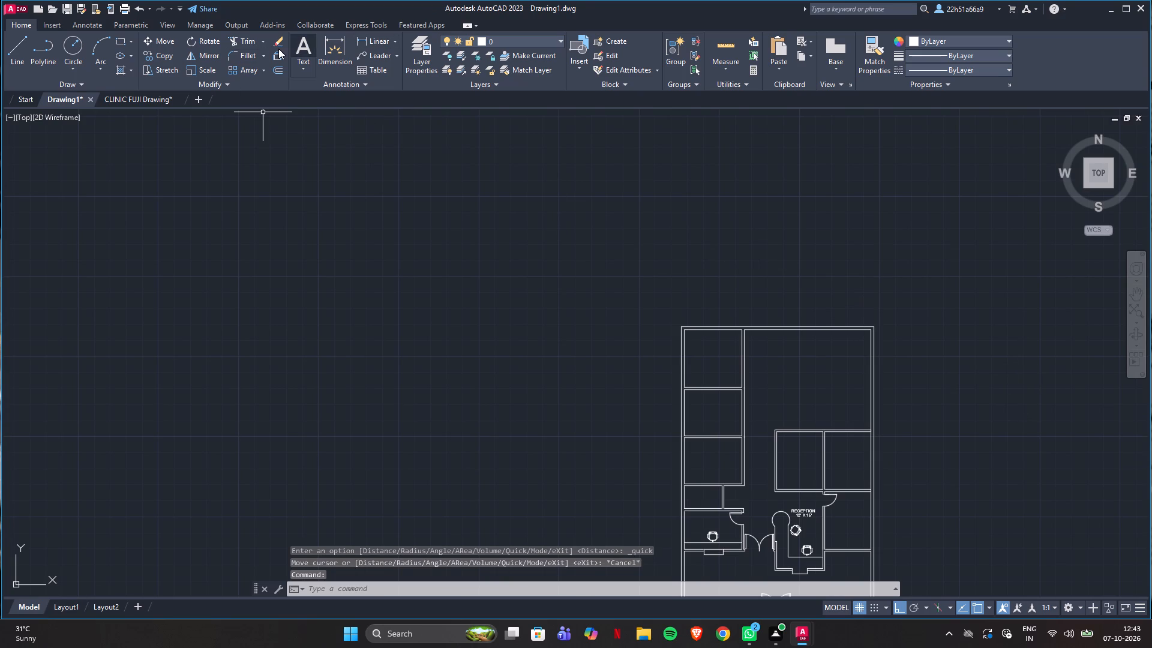
Draw the X-ray room's passage-side and lower wall lines in Drawing1, each 20' long, starting 20' from the inner upper-right building corner.
{"action": "left_click", "coordinate": [128, 97]}
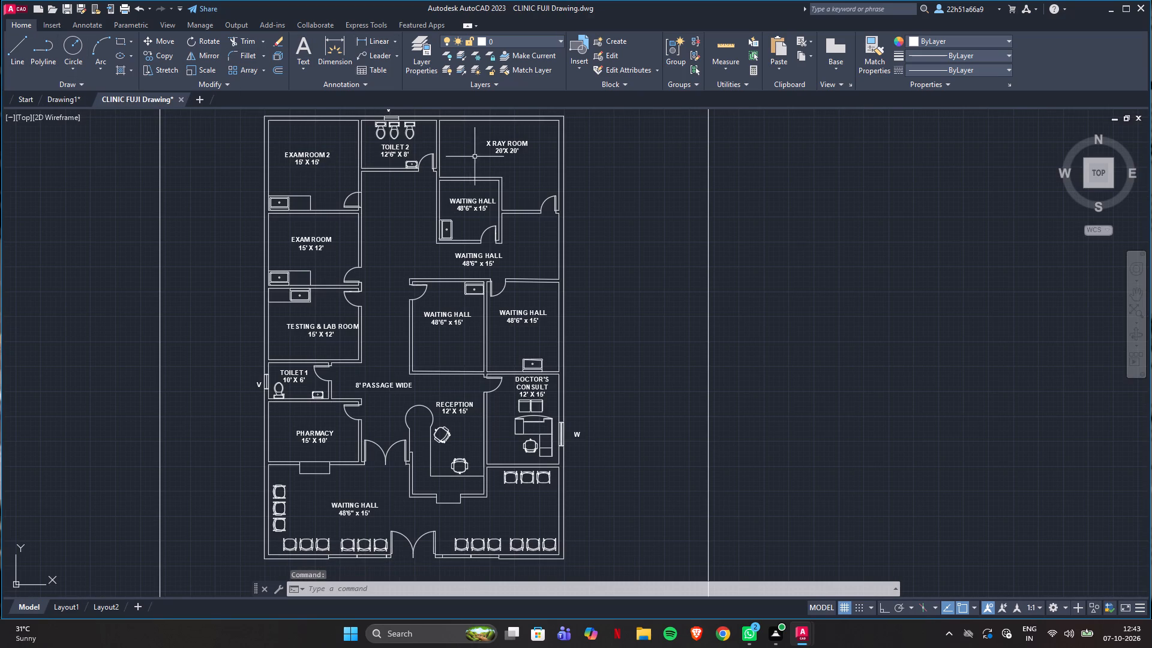
{"action": "left_click", "coordinate": [55, 100]}
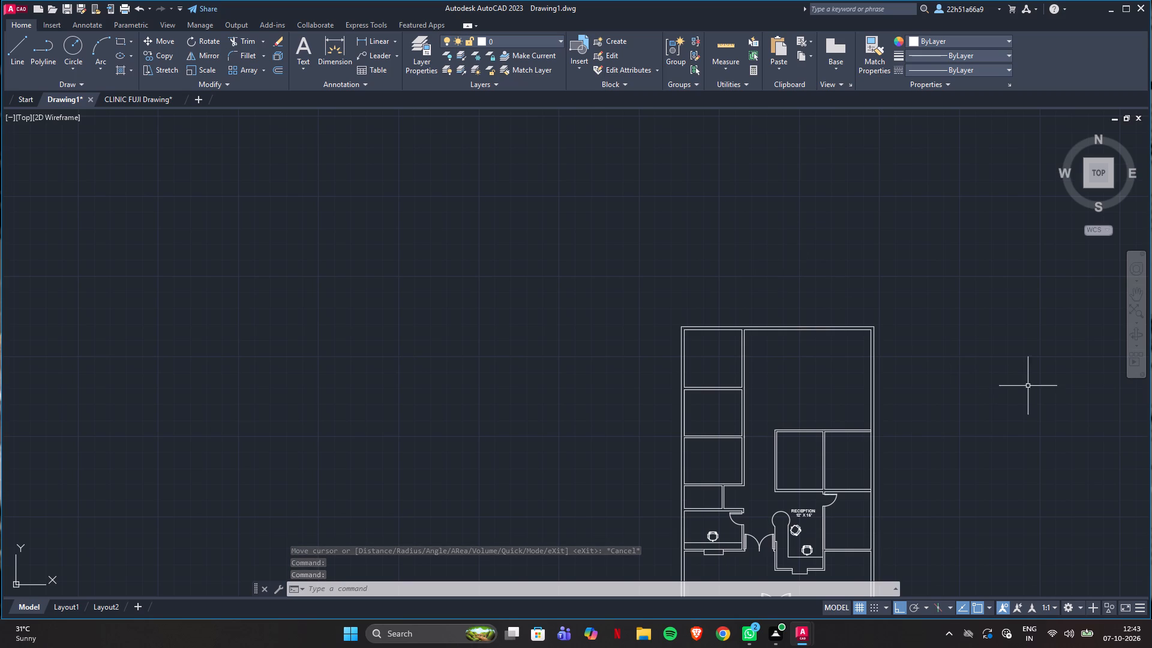
{"action": "scroll", "coordinate": [768, 363], "scroll_direction": "down", "scroll_amount": 2}
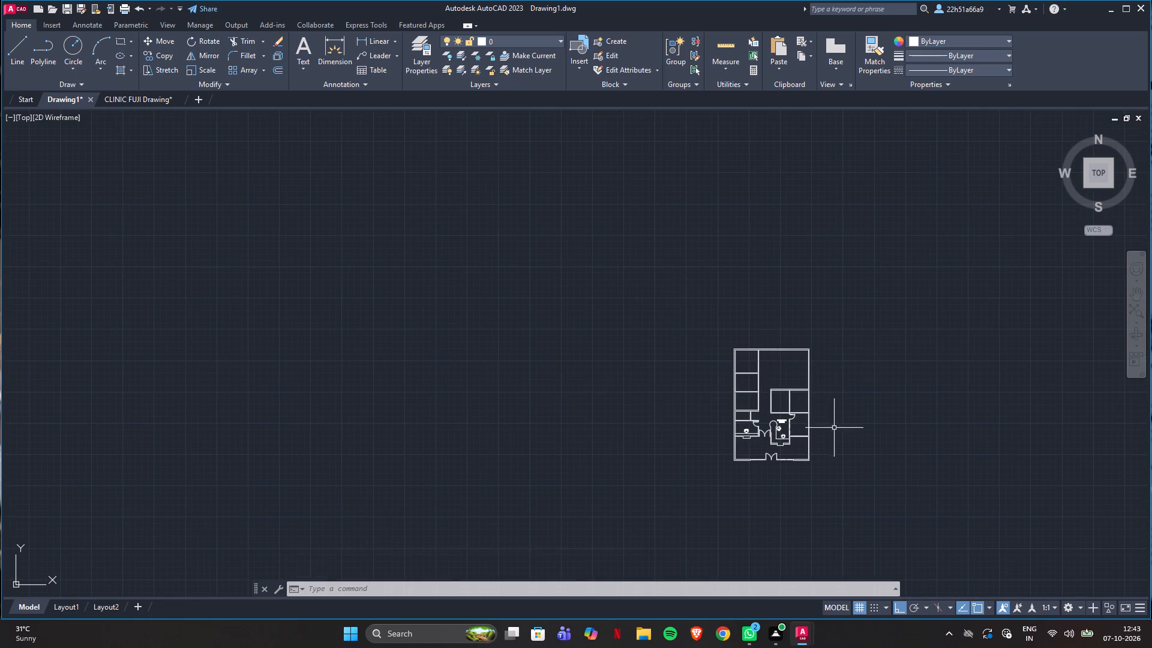
{"action": "scroll", "coordinate": [807, 422], "scroll_direction": "up", "scroll_amount": 3}
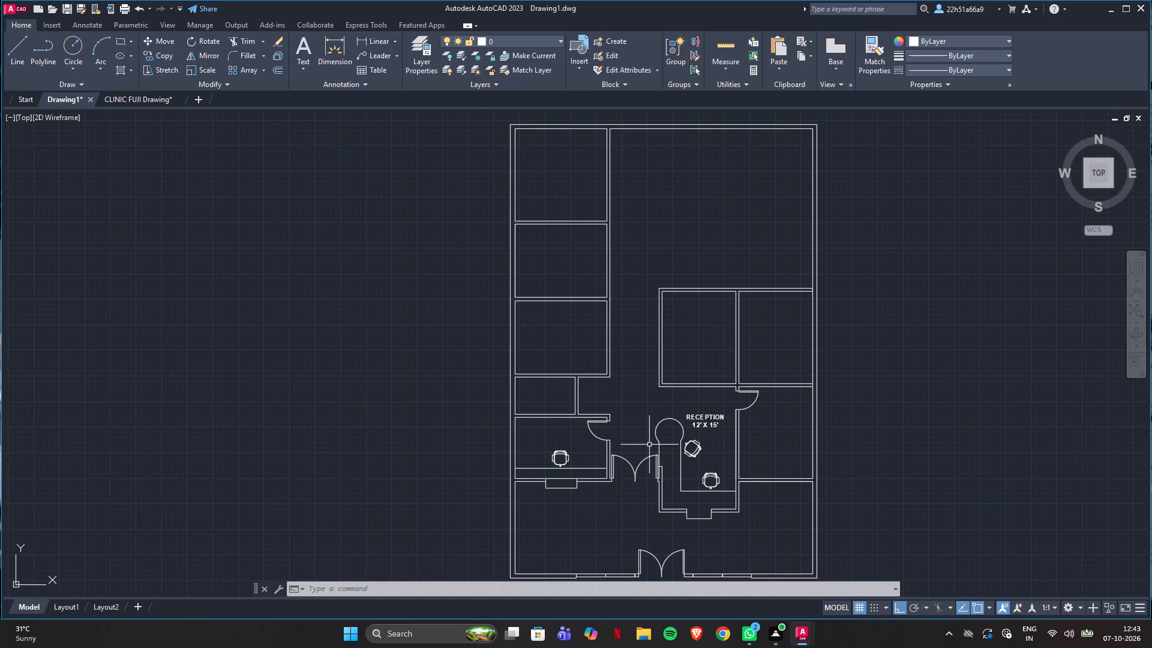
{"action": "left_click", "coordinate": [15, 42]}
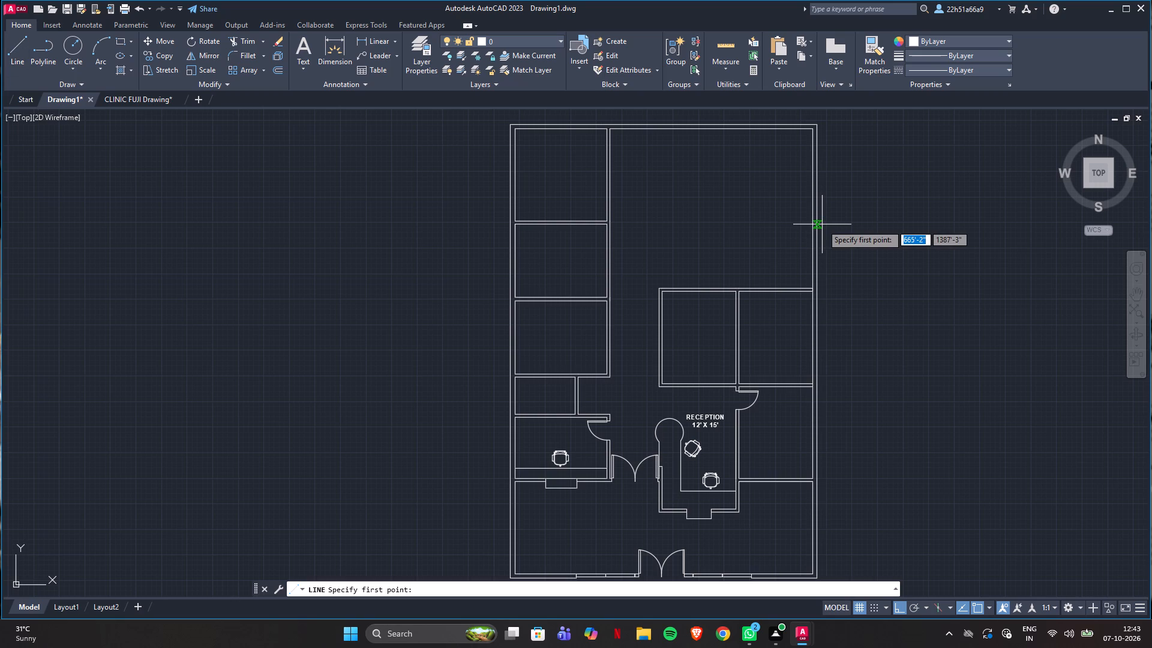
{"action": "key", "text": "t"}
{"action": "key", "text": "r"}
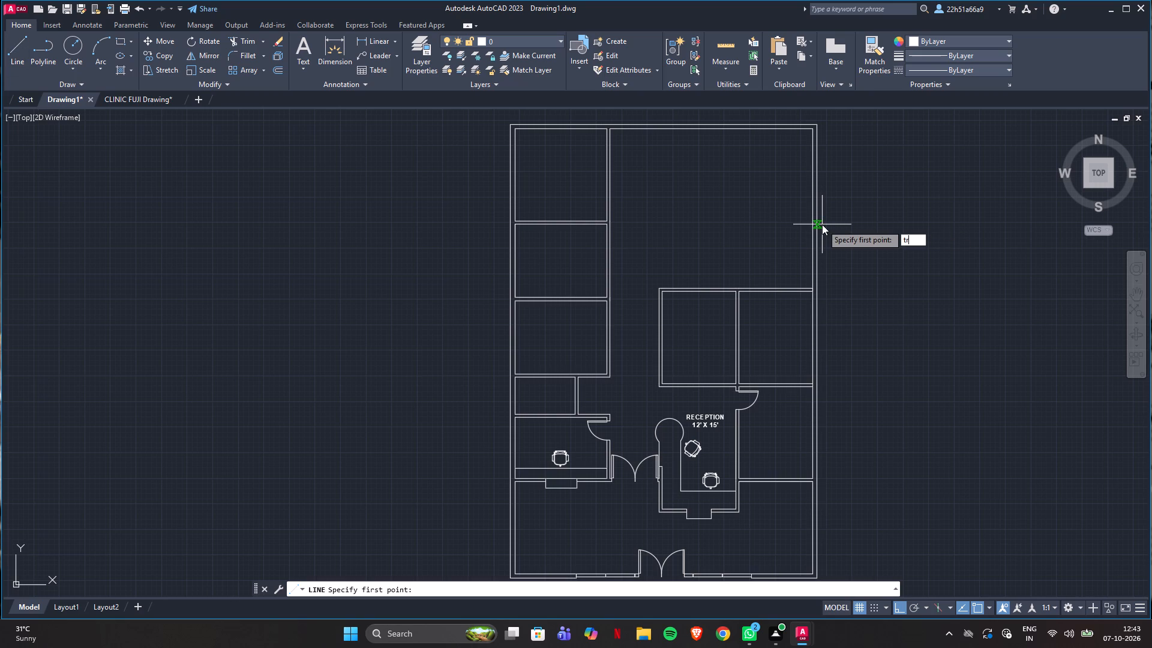
{"action": "key", "text": "a"}
{"action": "key", "text": "Return"}
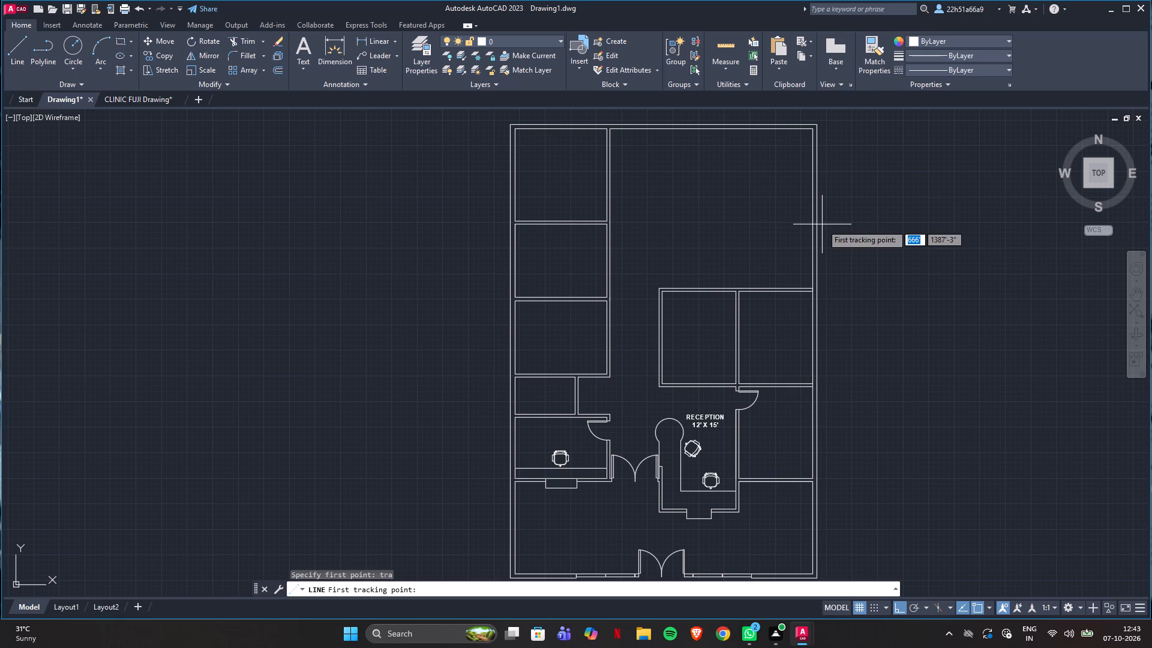
{"action": "scroll", "coordinate": [809, 127], "scroll_direction": "up", "scroll_amount": 3}
{"action": "left_click", "coordinate": [819, 134]}
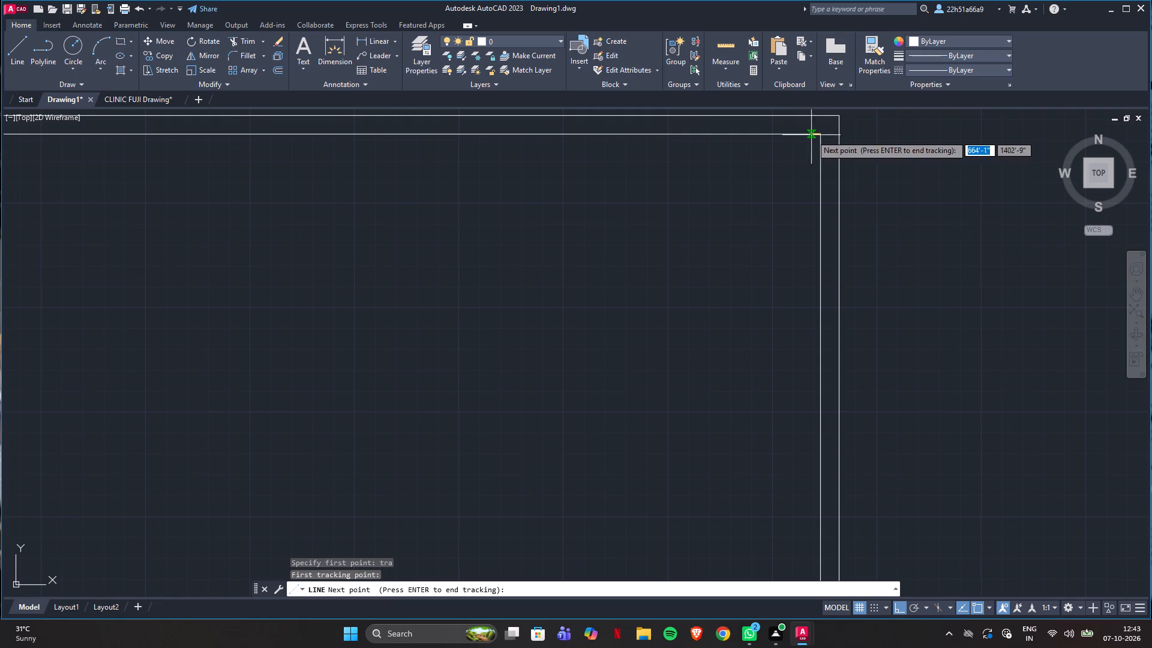
{"action": "key", "text": "2"}
{"action": "type", "text": "0'"}
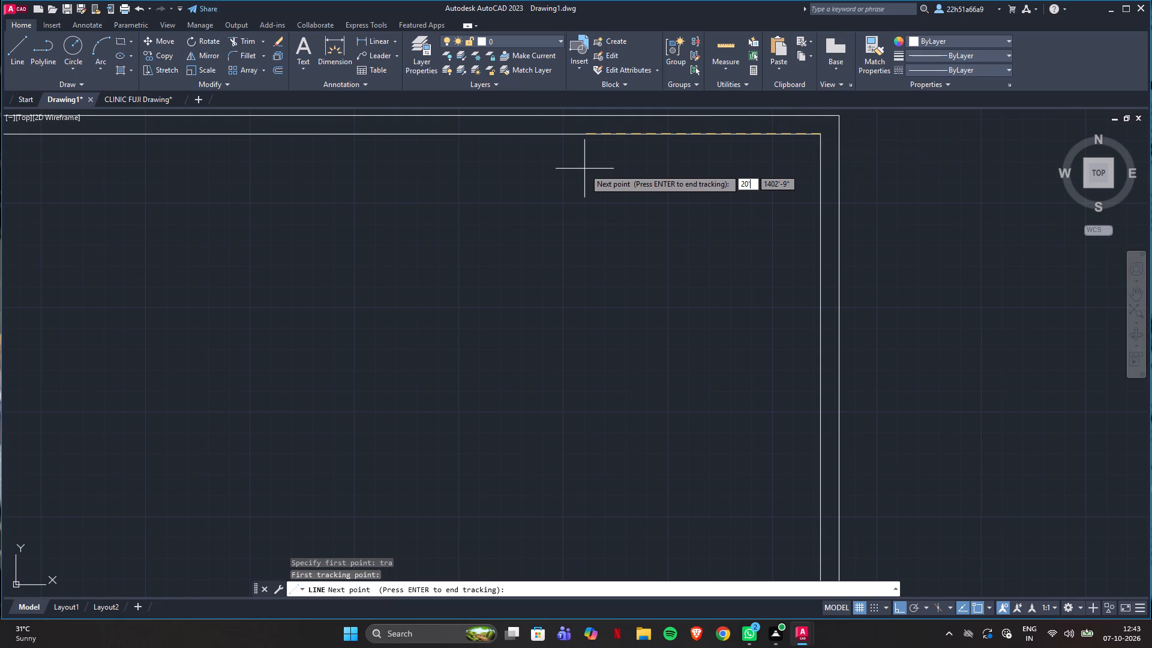
{"action": "key", "text": "Return"}
{"action": "key", "text": "Return"}
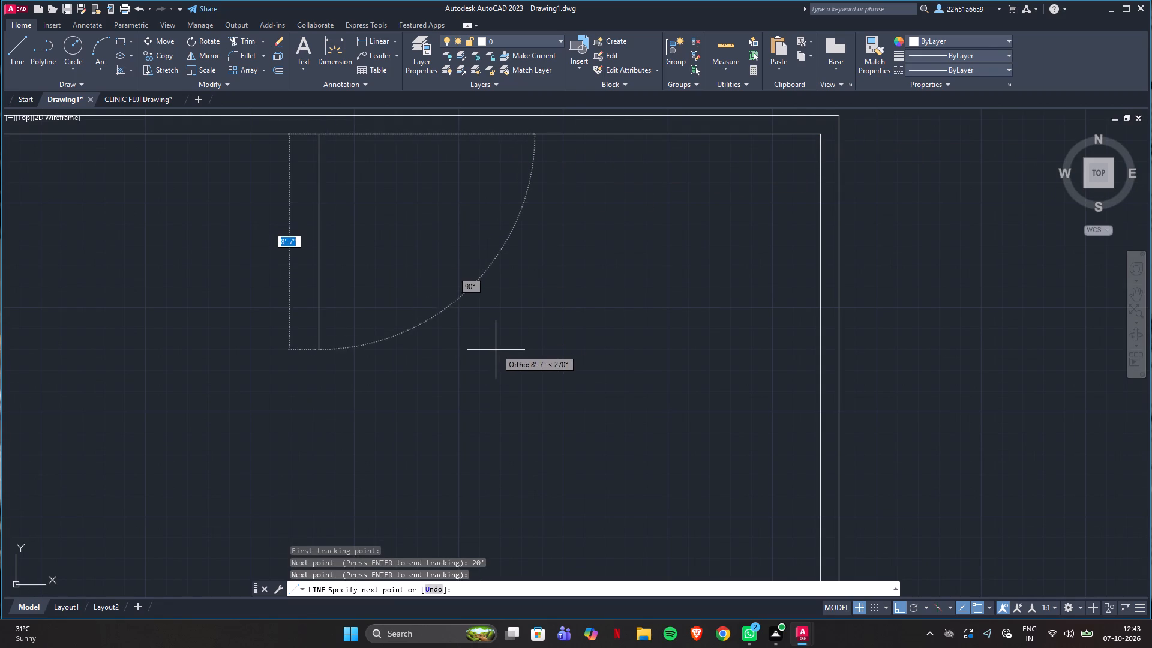
{"action": "type", "text": "20'"}
{"action": "key", "text": "Return"}
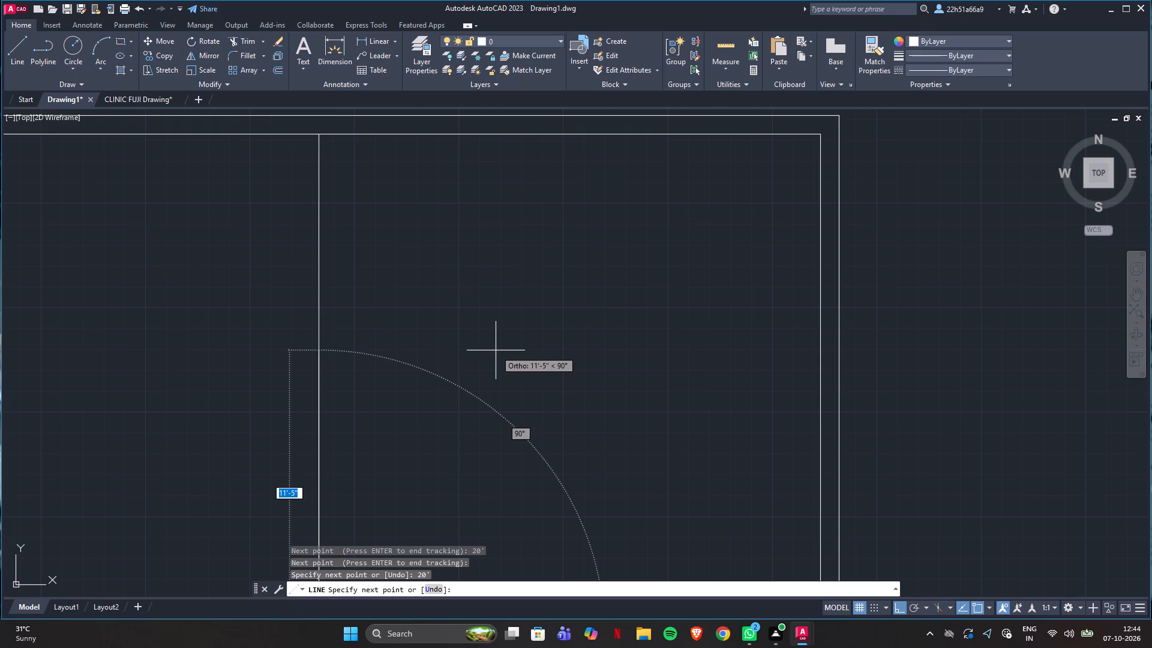
{"action": "scroll", "coordinate": [527, 294], "scroll_direction": "down", "scroll_amount": 3}
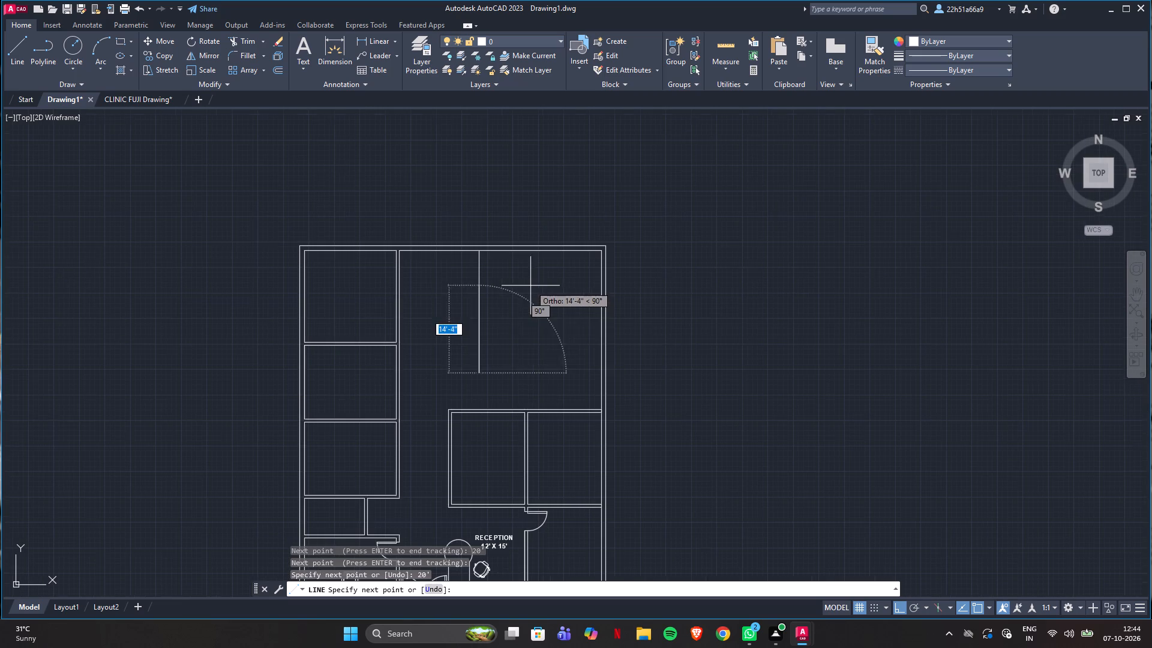
{"action": "left_click", "coordinate": [599, 373]}
{"action": "key", "text": "Escape"}
Measure the gap between the X-ray room and the rooms below it with Quick measure, and check it against CLINIC FUJI Drawing.
{"action": "left_click", "coordinate": [730, 43]}
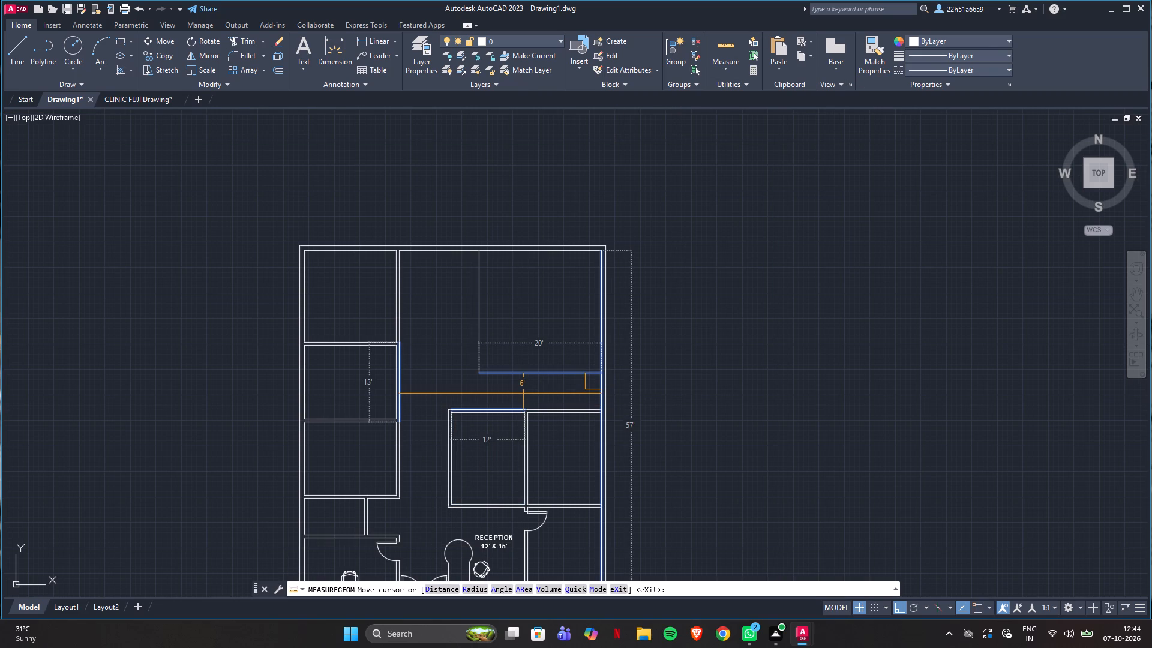
{"action": "scroll", "coordinate": [523, 394], "scroll_direction": "down", "scroll_amount": 1}
{"action": "scroll", "coordinate": [521, 394], "scroll_direction": "up", "scroll_amount": 2}
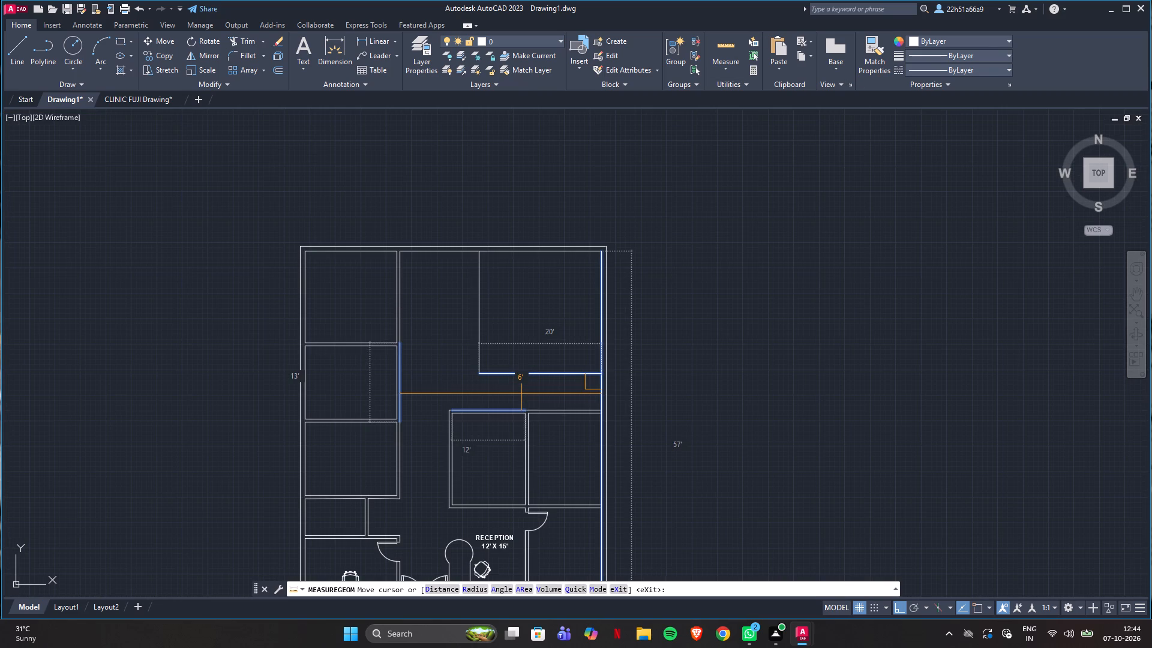
{"action": "key", "text": "Escape"}
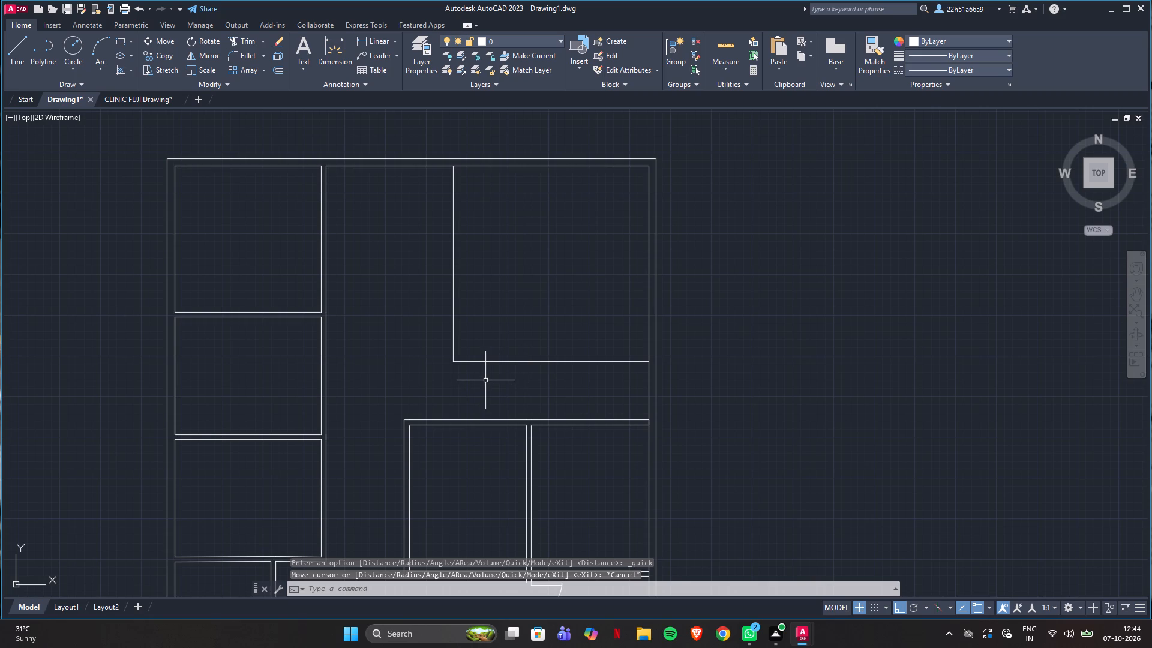
{"action": "left_click", "coordinate": [124, 99]}
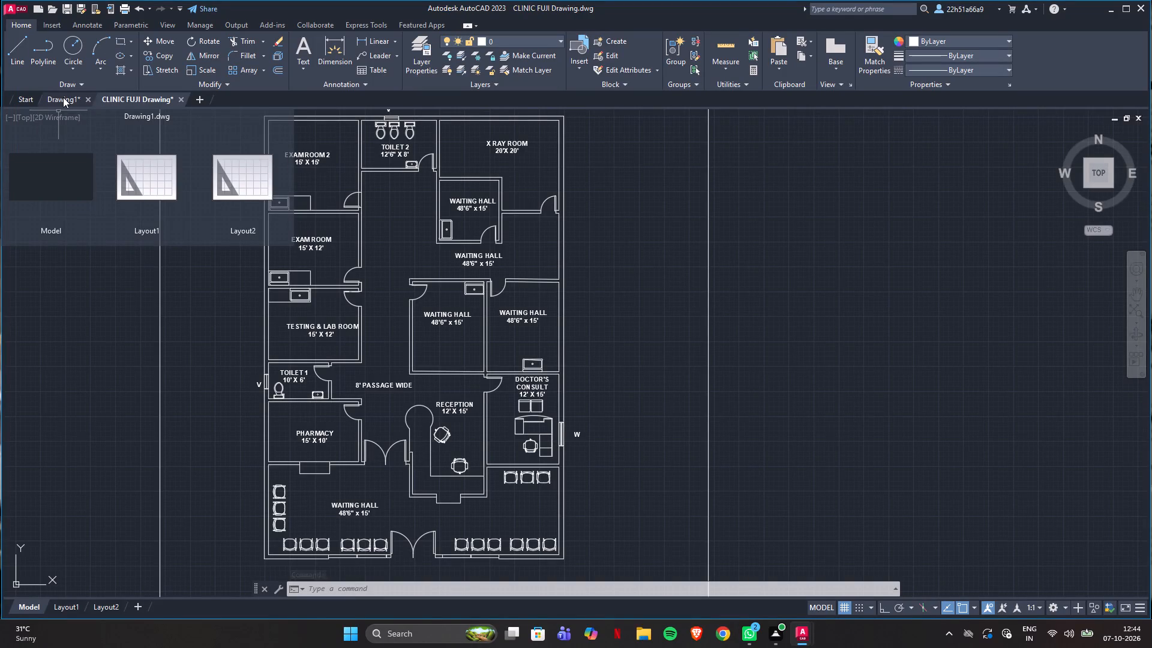
{"action": "left_click", "coordinate": [63, 97]}
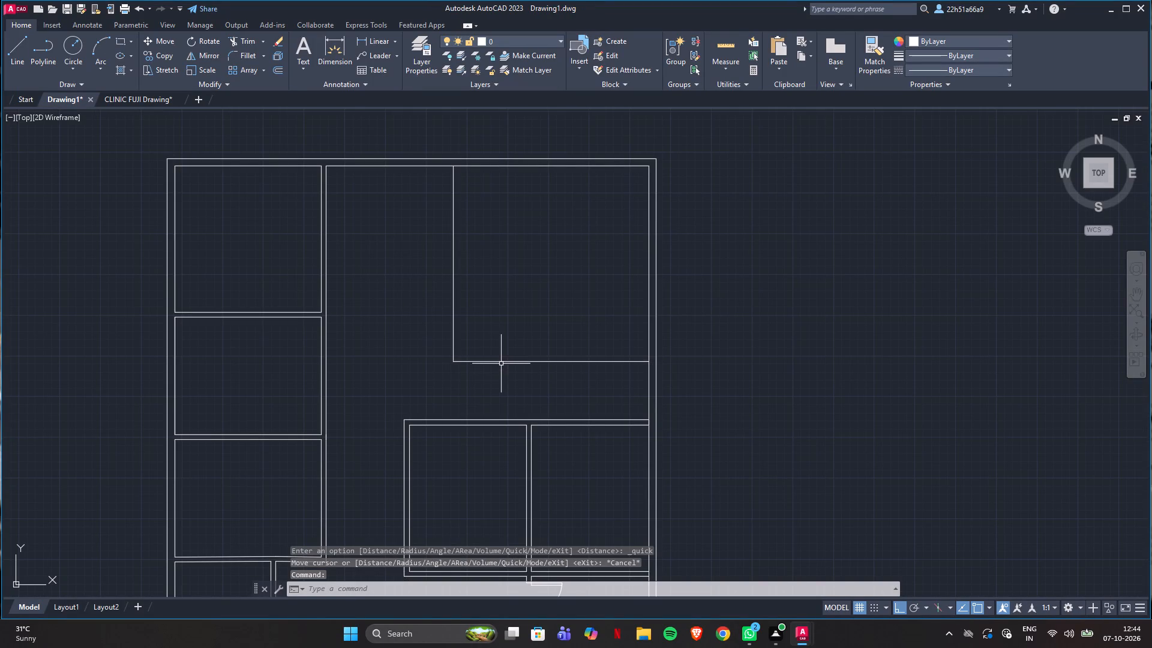
Offset the X-ray room's lower wall line 6" into the room and its passage-side wall line 6" toward the passage.
{"action": "type", "text": "of"}
{"action": "key", "text": "Return"}
{"action": "key", "text": "6"}
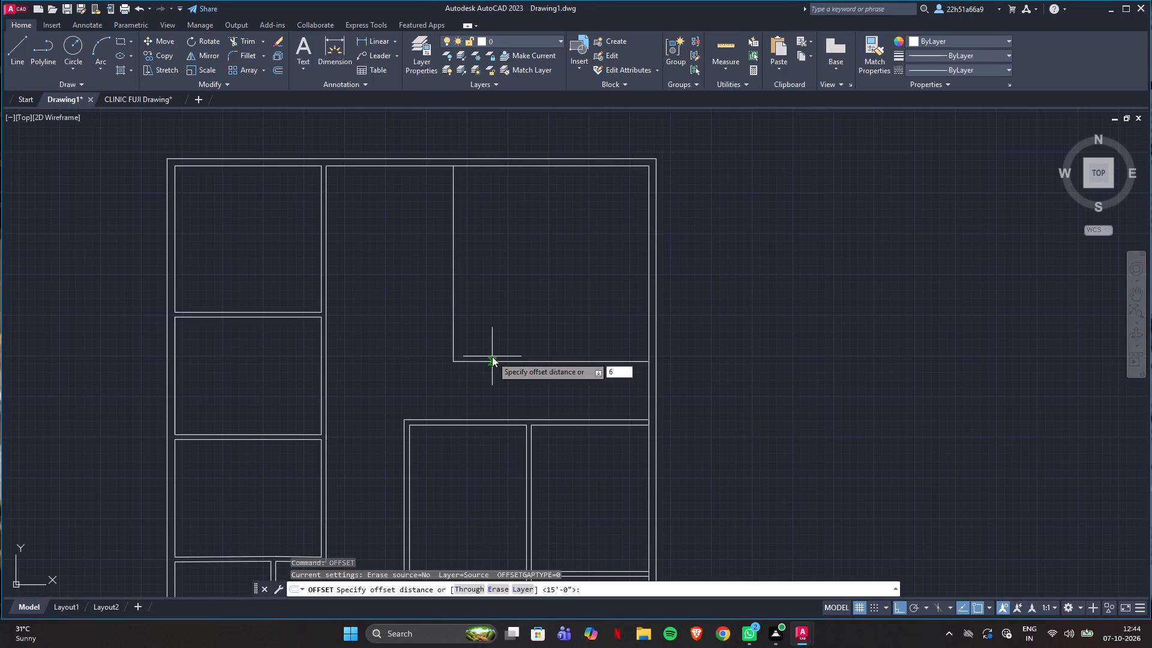
{"action": "key", "text": "shift+quotedbl"}
{"action": "key", "text": "Return"}
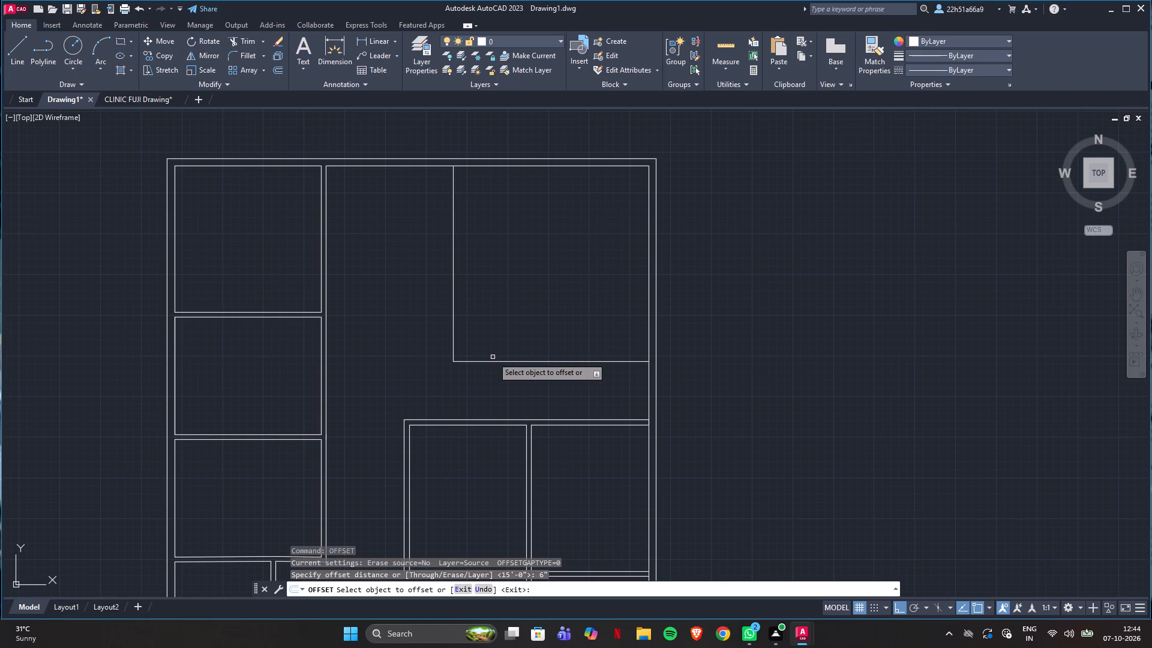
{"action": "left_click", "coordinate": [497, 362]}
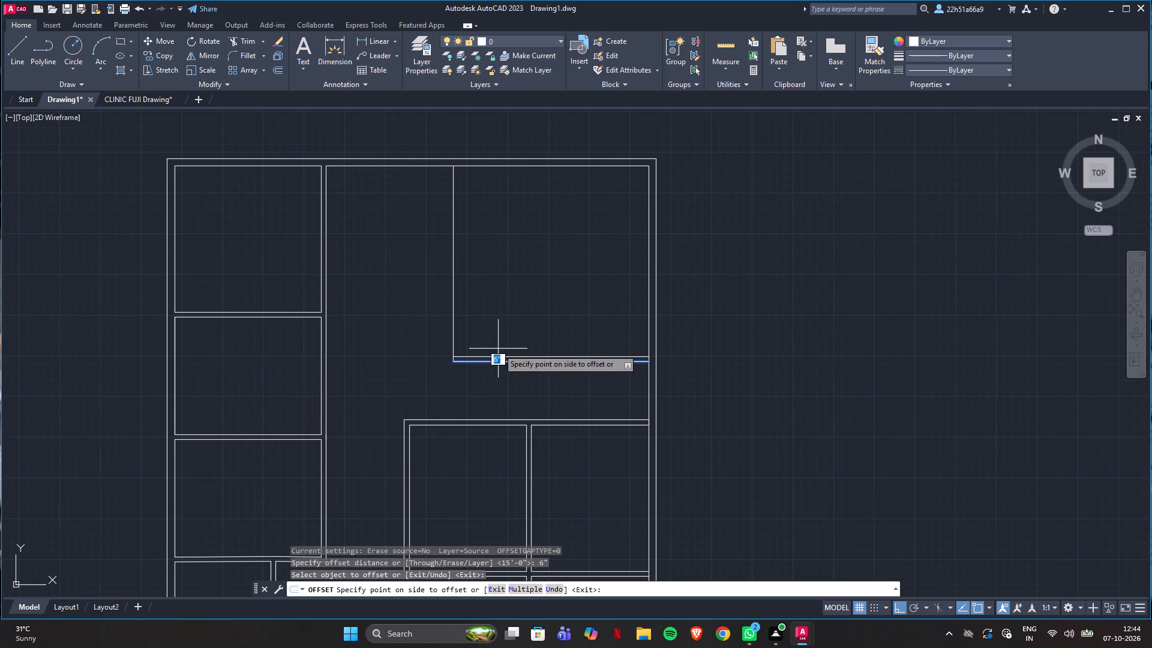
{"action": "left_click", "coordinate": [498, 349]}
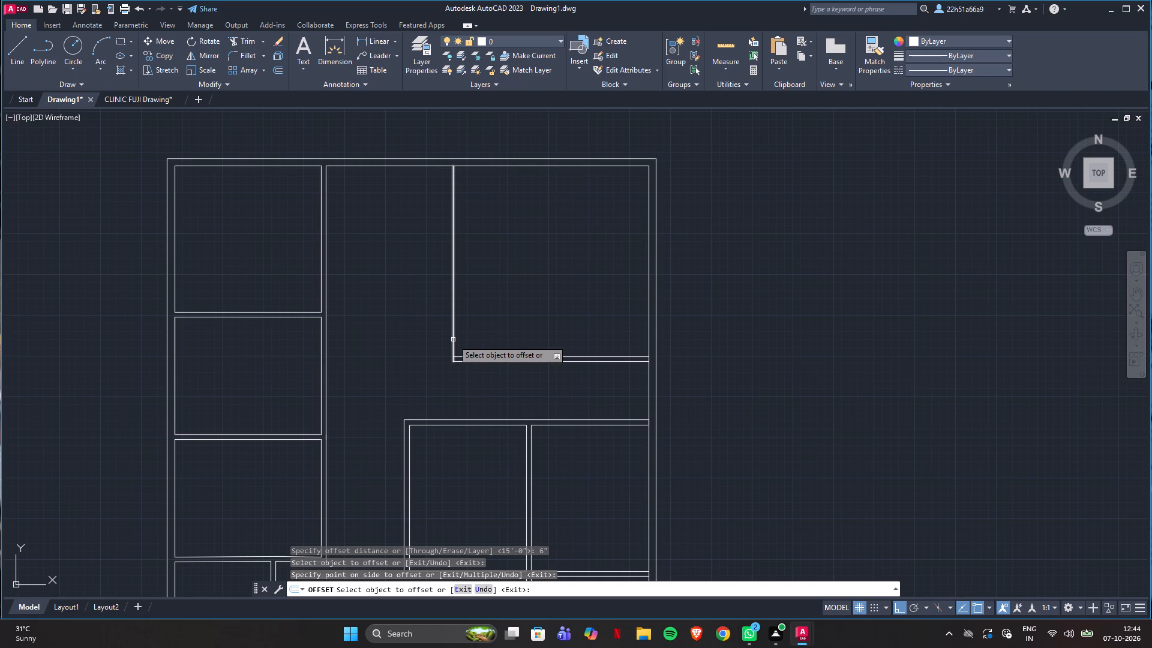
{"action": "left_click", "coordinate": [453, 340]}
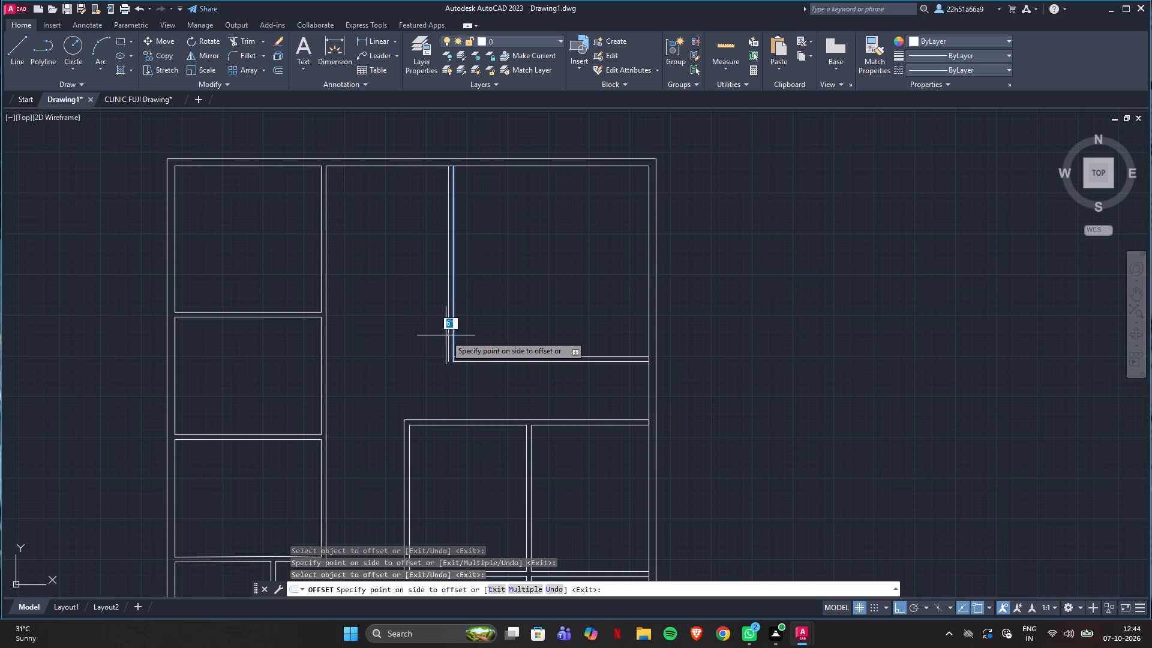
{"action": "left_click", "coordinate": [446, 335]}
{"action": "key", "text": "Escape"}
Close the X-ray room's open lower wall corner with a 6" line and trim the leftover wall line inside that corner.
{"action": "scroll", "coordinate": [453, 358], "scroll_direction": "up", "scroll_amount": 1}
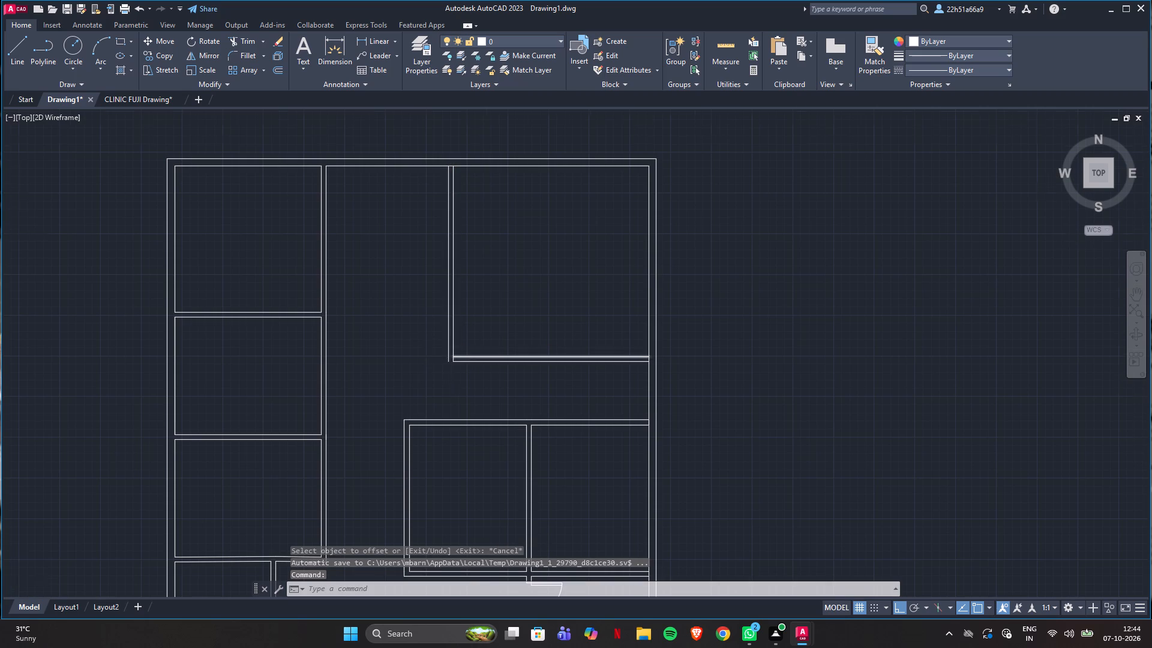
{"action": "scroll", "coordinate": [453, 359], "scroll_direction": "up", "scroll_amount": 5}
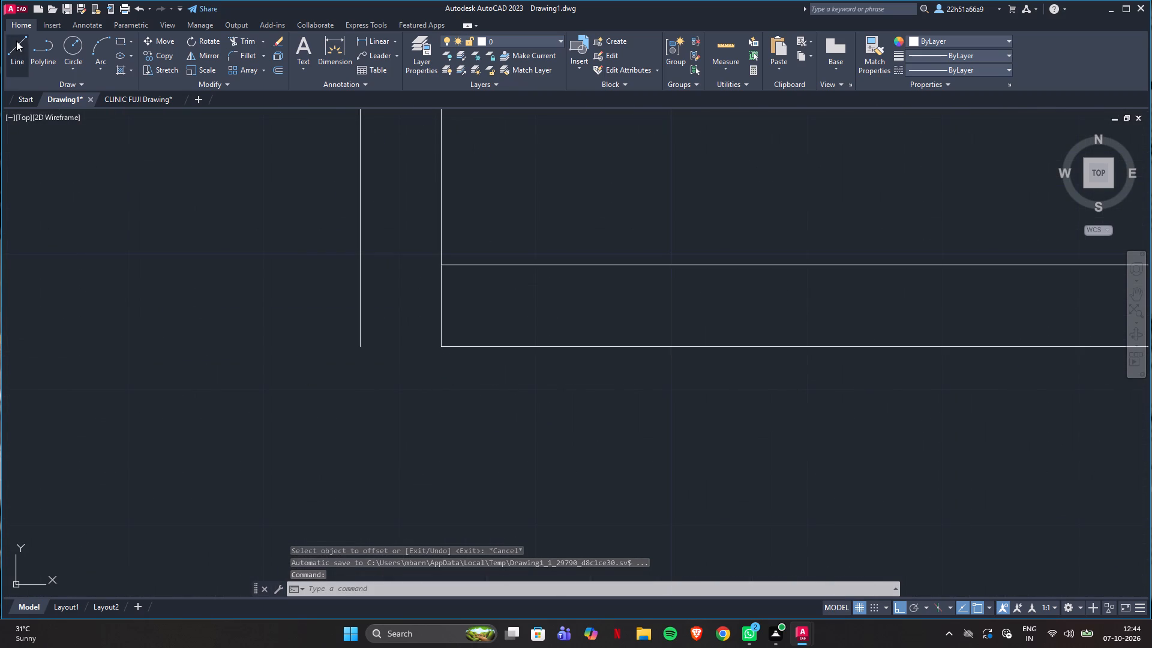
{"action": "left_click", "coordinate": [16, 41]}
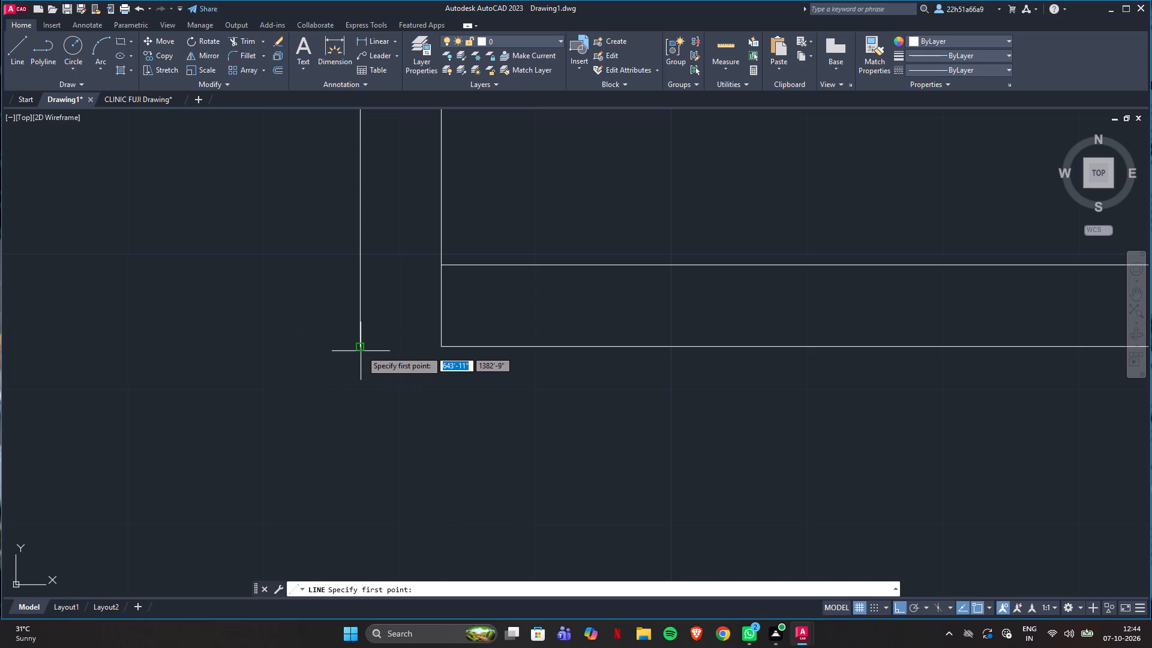
{"action": "left_click", "coordinate": [361, 350]}
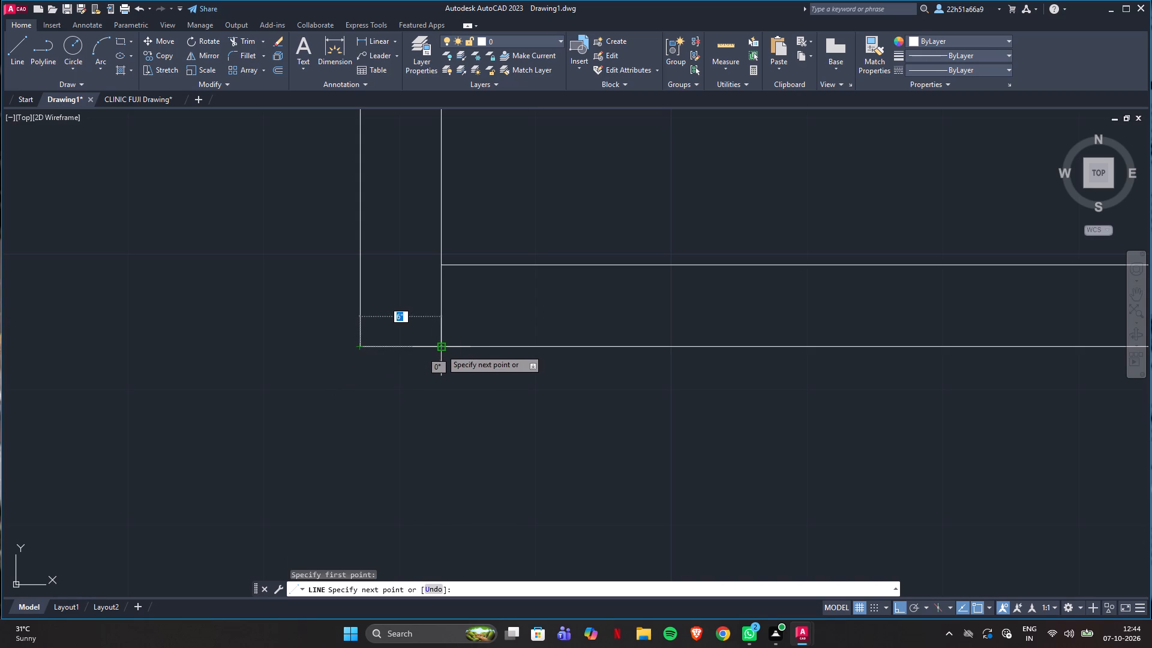
{"action": "left_click", "coordinate": [441, 349]}
{"action": "key", "text": "Escape"}
{"action": "type", "text": "tr"}
{"action": "key", "text": "Return"}
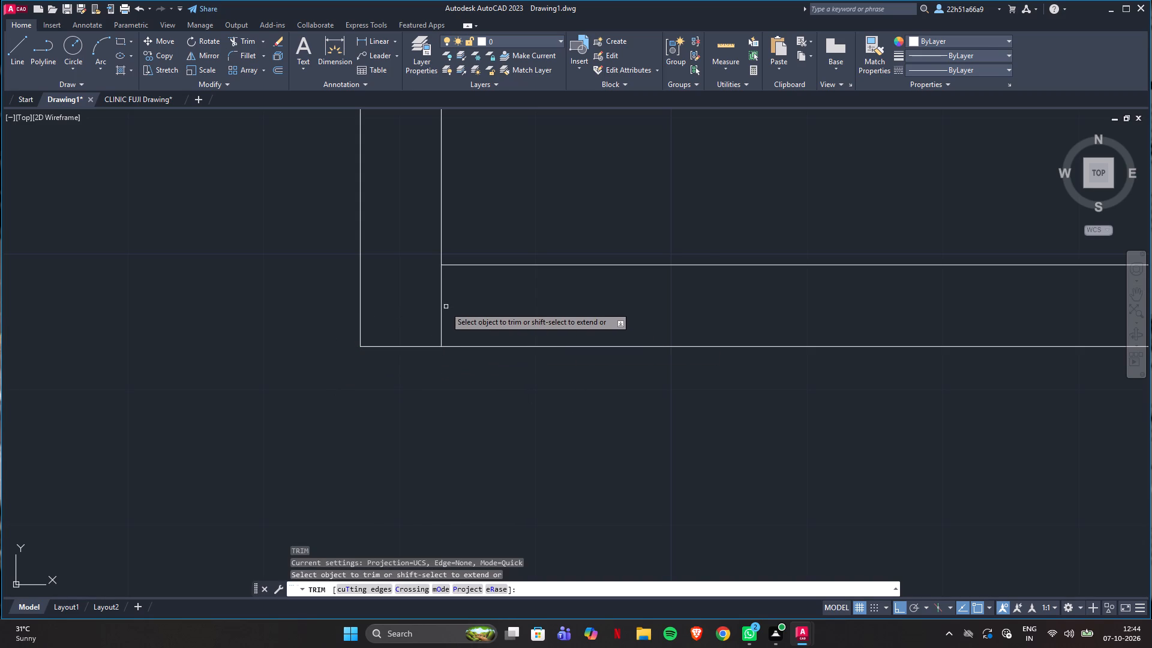
{"action": "left_click", "coordinate": [439, 305]}
{"action": "left_click", "coordinate": [446, 308]}
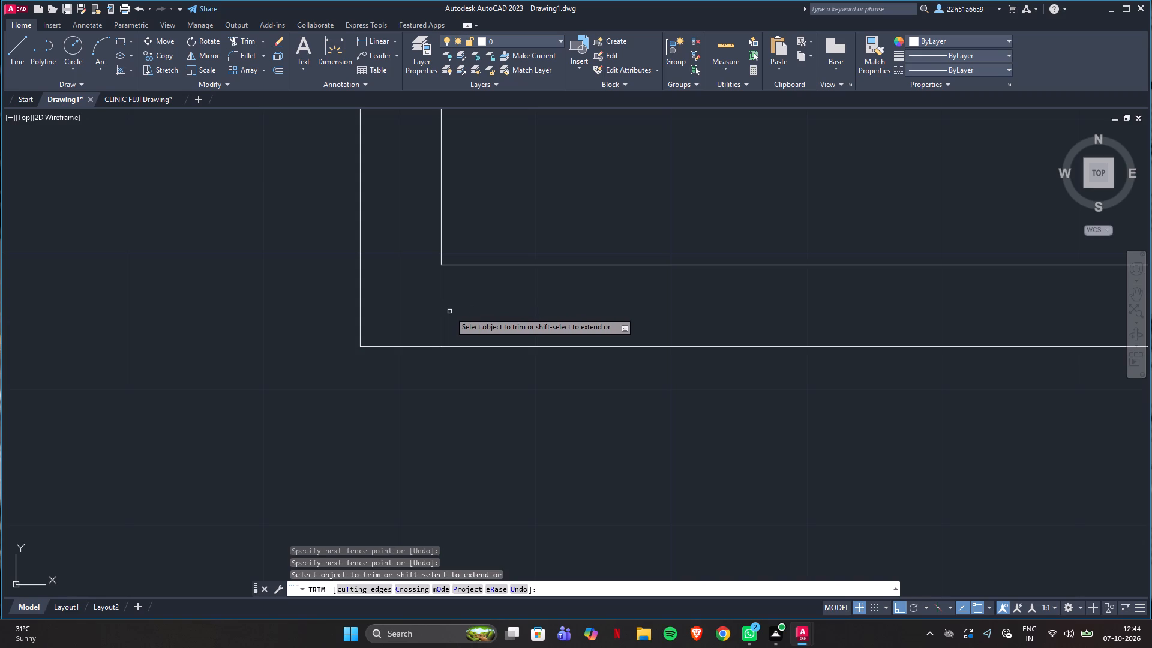
{"action": "key", "text": "Escape"}
Compare the room layout around the X-ray room in Drawing1 with CLINIC FUJI Drawing.
{"action": "scroll", "coordinate": [413, 334], "scroll_direction": "down", "scroll_amount": 3}
{"action": "scroll", "coordinate": [566, 351], "scroll_direction": "down", "scroll_amount": 3}
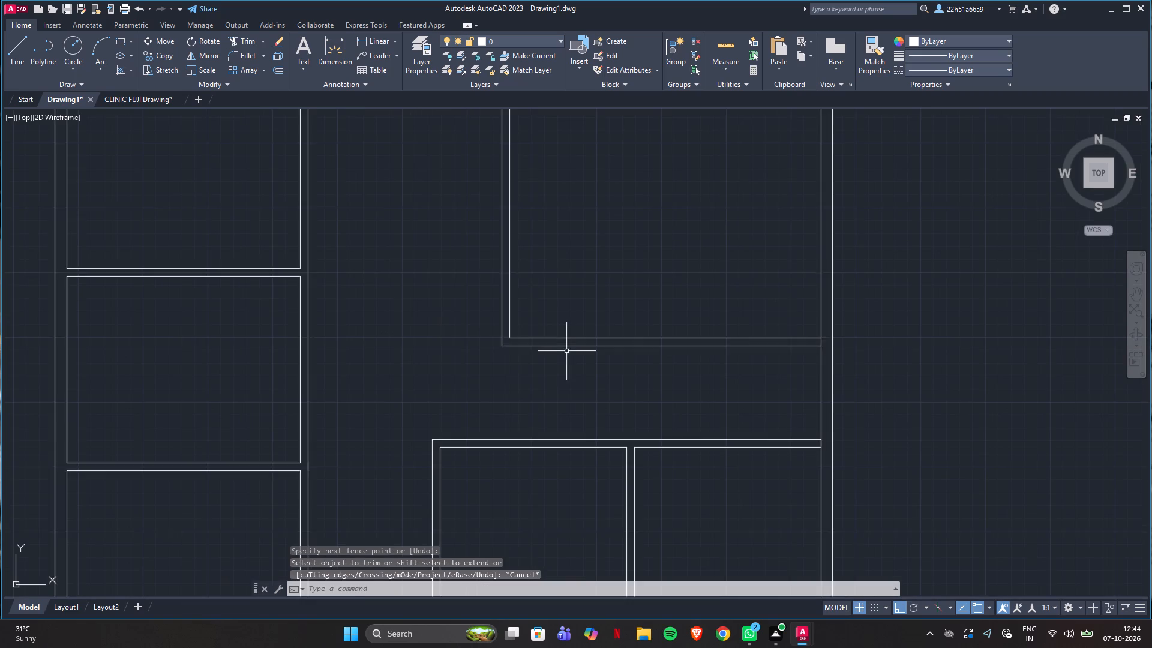
{"action": "left_click", "coordinate": [126, 92]}
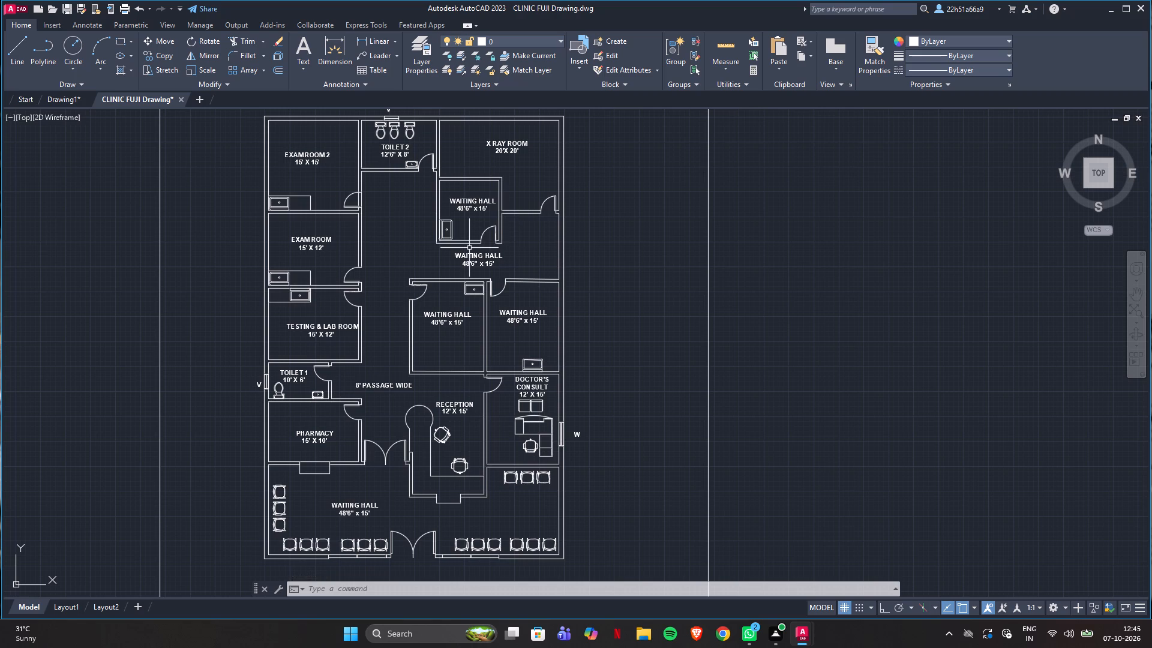
{"action": "left_click", "coordinate": [59, 94]}
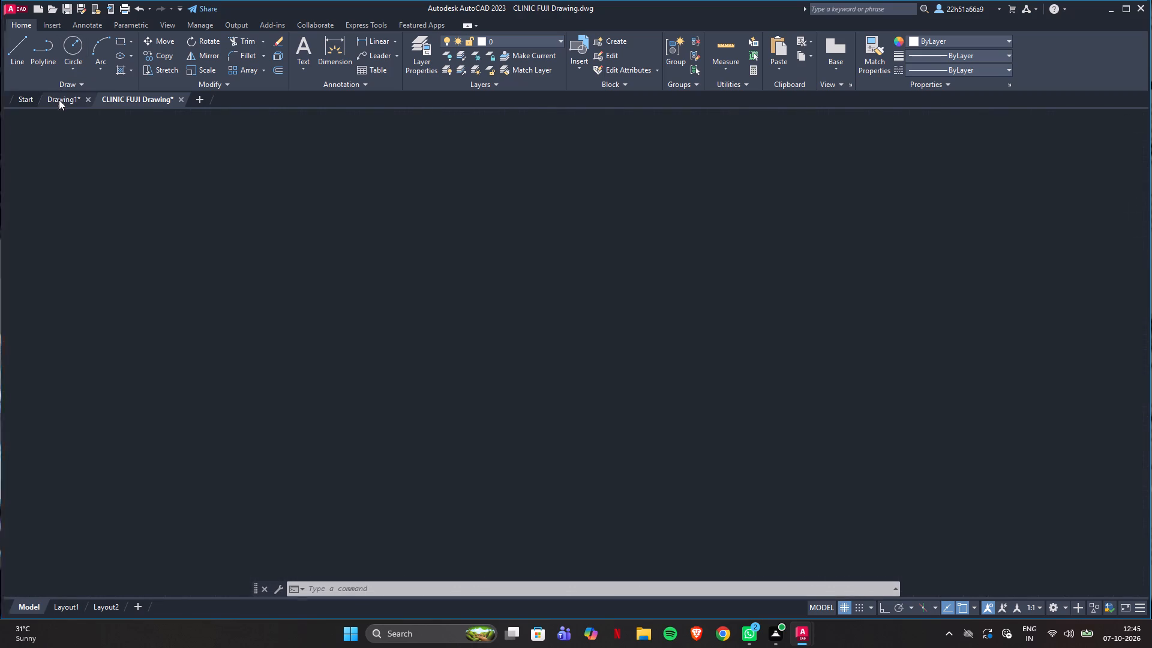
{"action": "scroll", "coordinate": [389, 358], "scroll_direction": "down", "scroll_amount": 1}
{"action": "scroll", "coordinate": [571, 434], "scroll_direction": "down", "scroll_amount": 2}
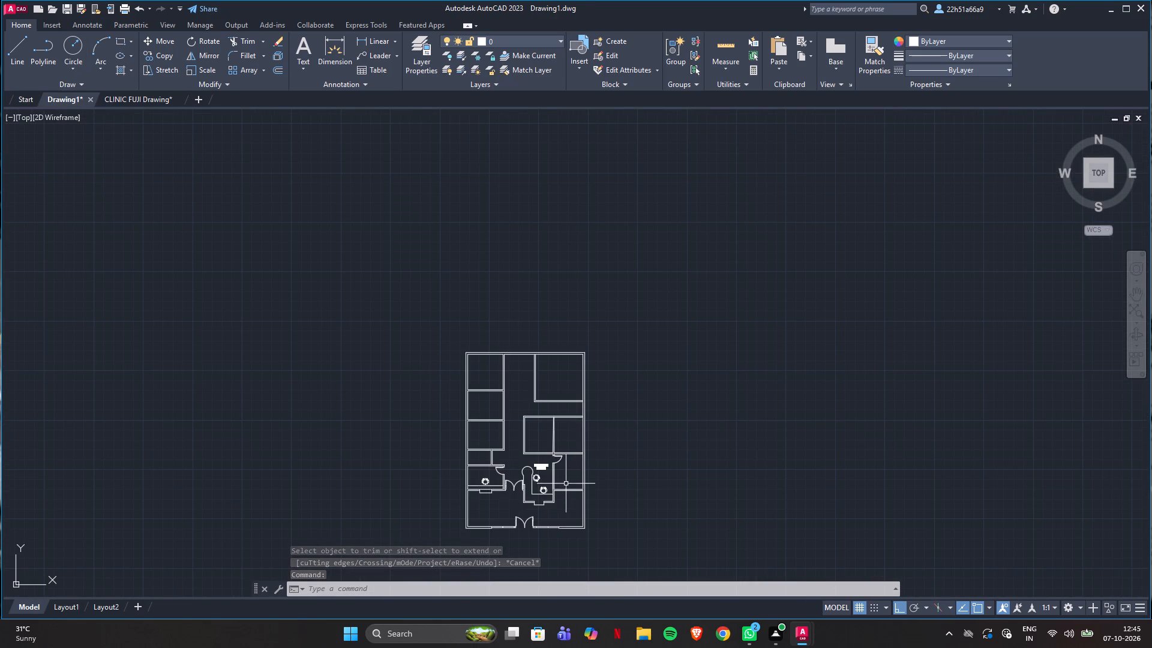
{"action": "left_click", "coordinate": [119, 100]}
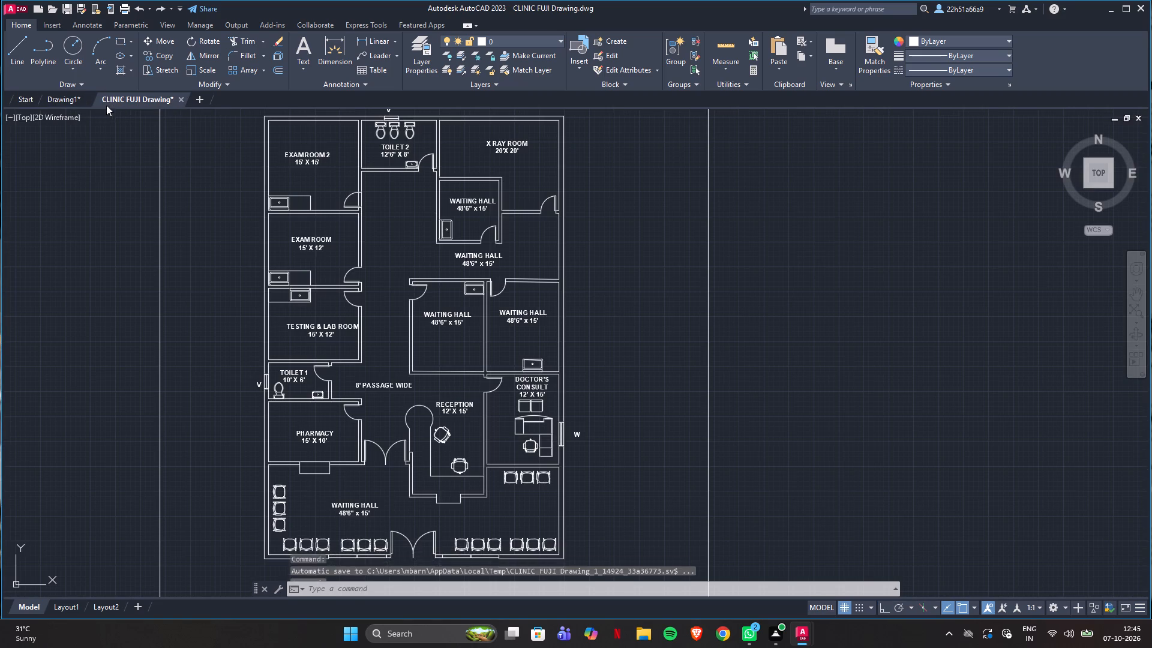
{"action": "left_click", "coordinate": [55, 95]}
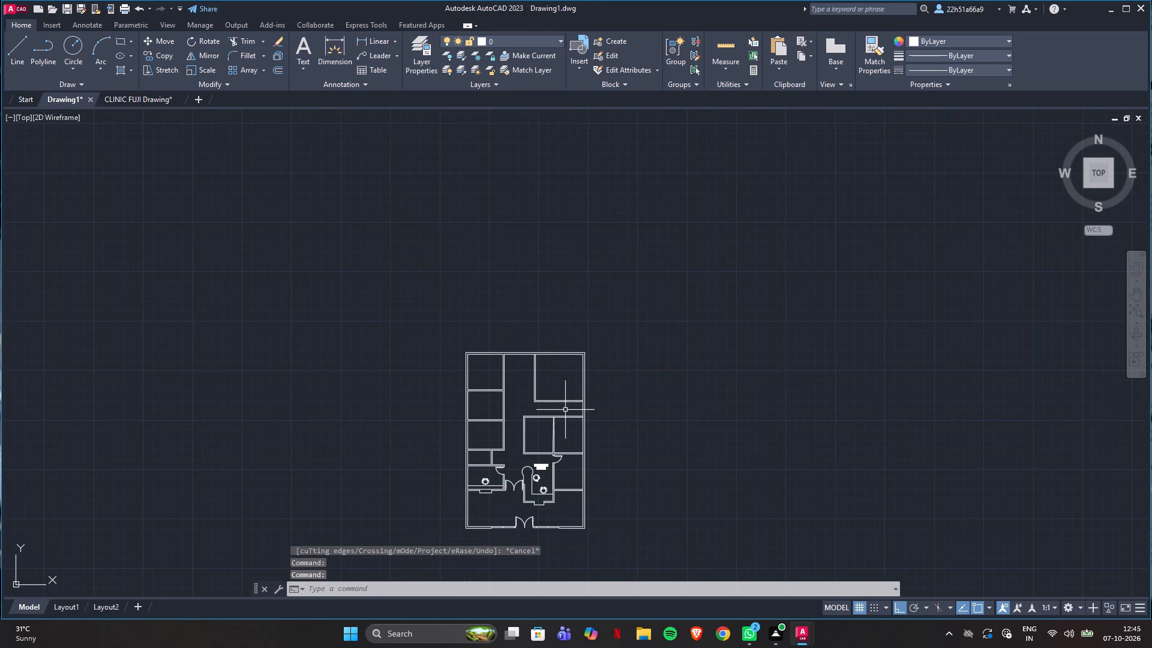
Measure the X-ray room's width and depth in CLINIC FUJI Drawing with Quick measure.
{"action": "scroll", "coordinate": [565, 410], "scroll_direction": "up", "scroll_amount": 2}
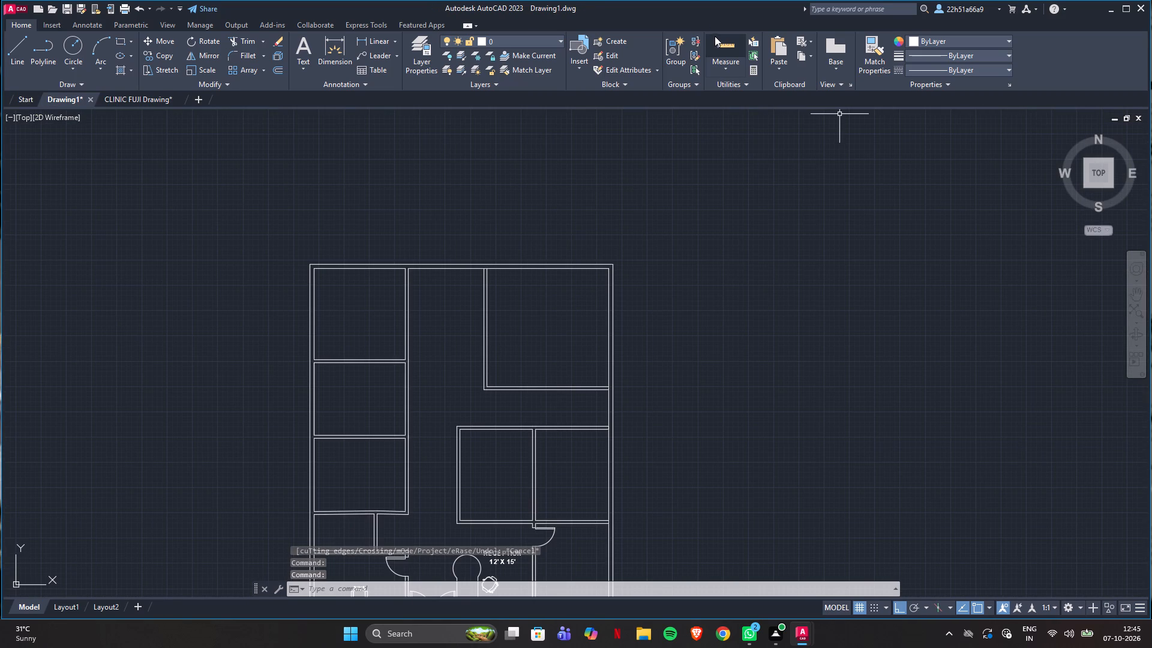
{"action": "left_click", "coordinate": [716, 38]}
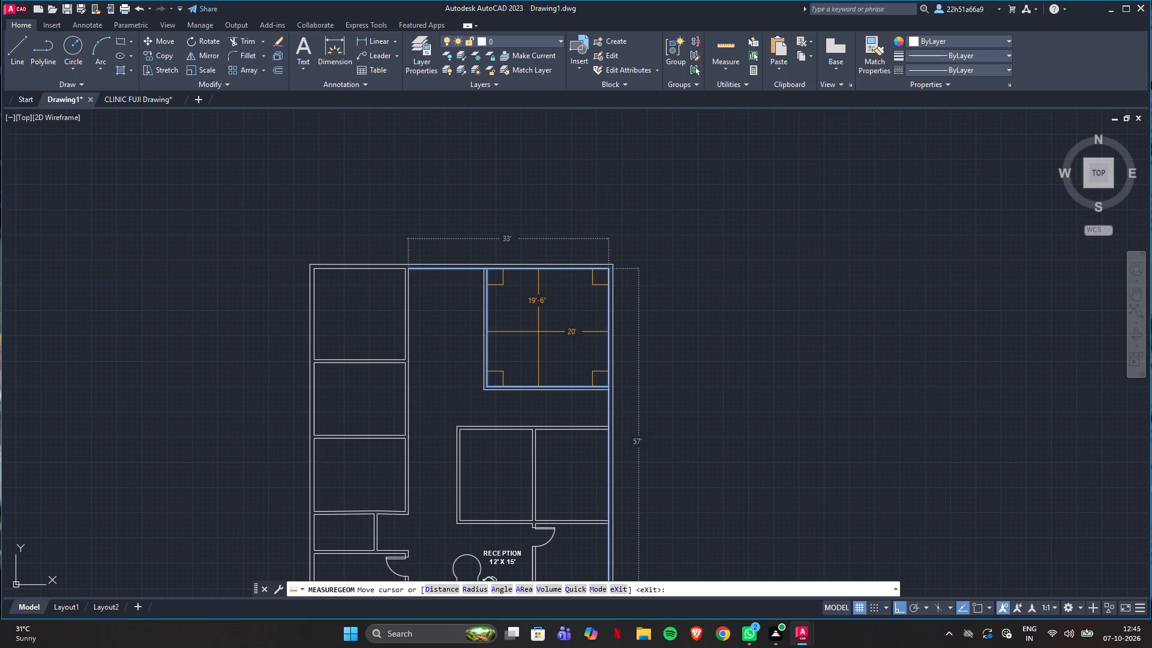
{"action": "left_click", "coordinate": [128, 97]}
{"action": "left_click", "coordinate": [721, 40]}
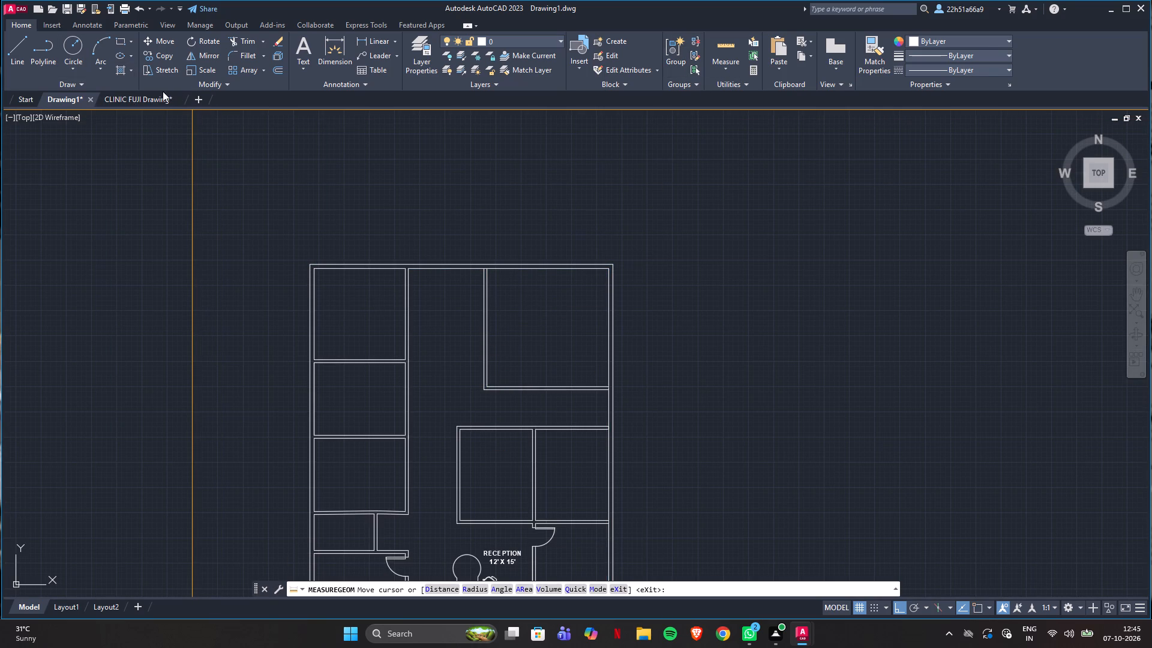
{"action": "left_click", "coordinate": [140, 95]}
{"action": "left_click", "coordinate": [140, 95]}
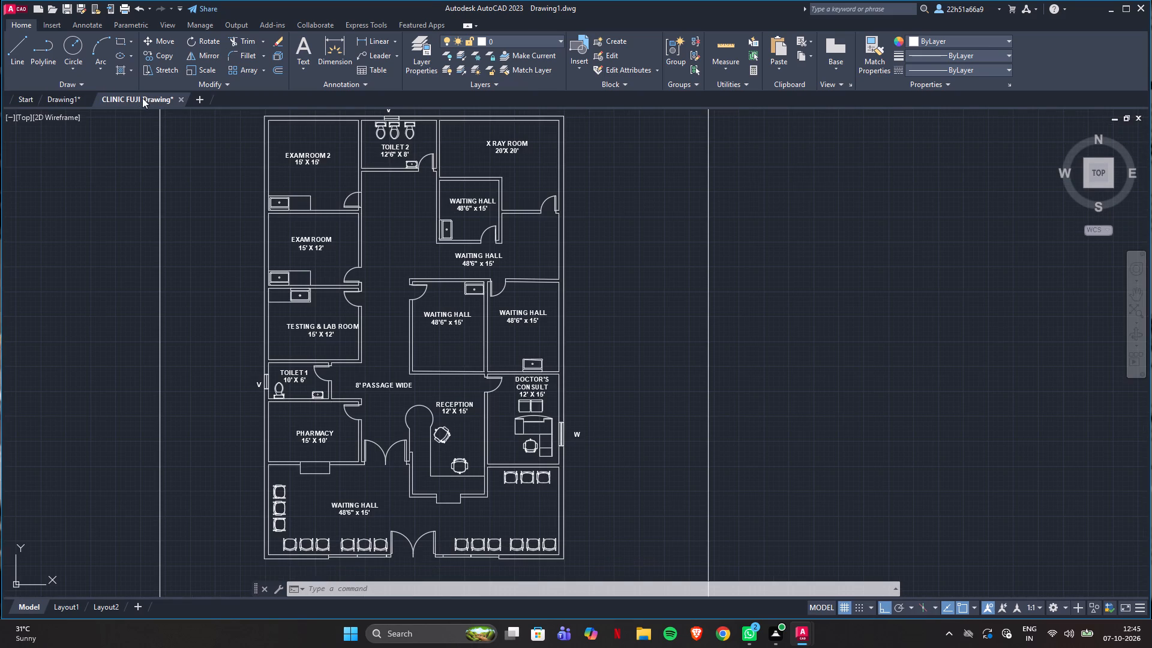
{"action": "left_click", "coordinate": [716, 45]}
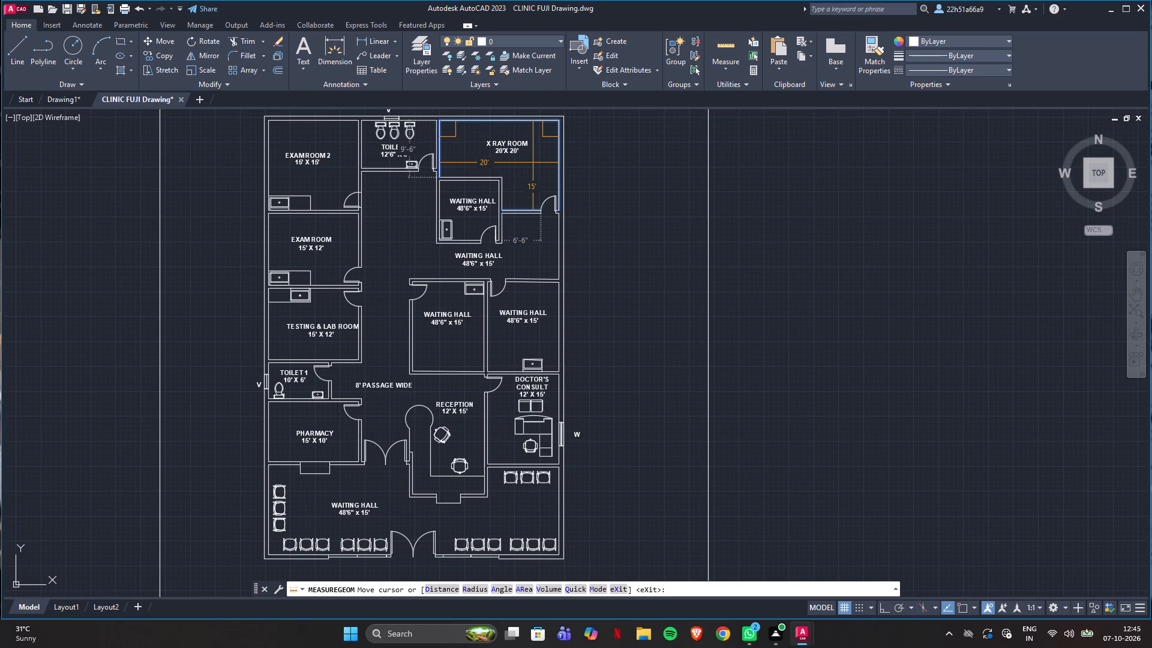
{"action": "key", "text": "Escape"}
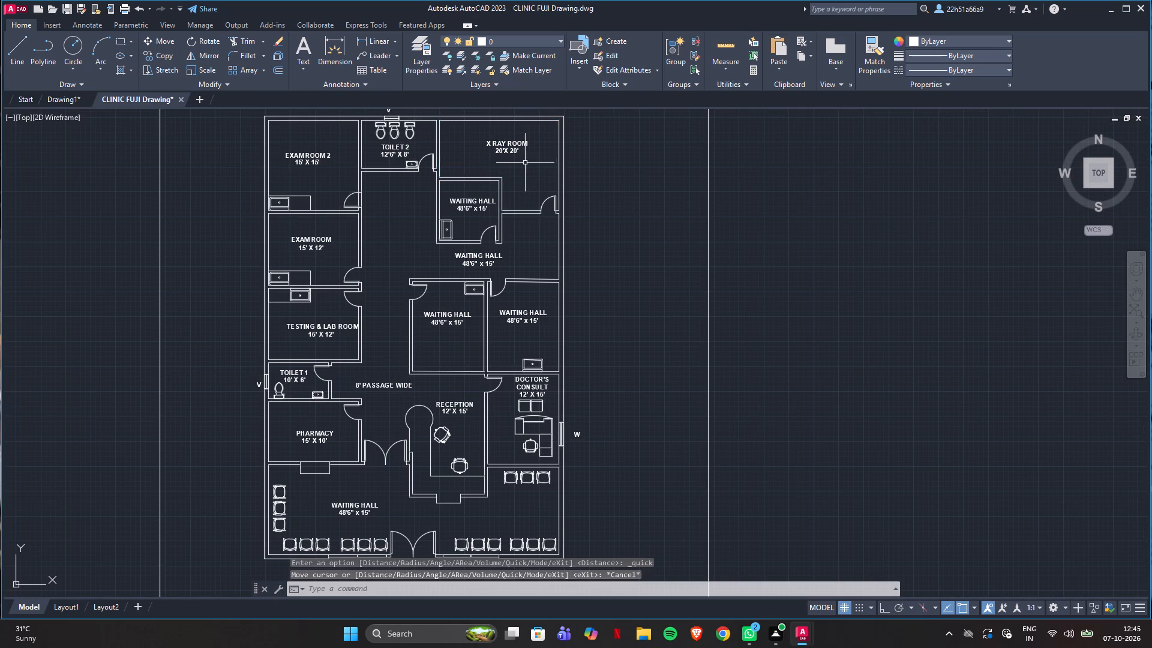
Erase both lines of the X-ray room's lower wall in Drawing1.
{"action": "left_click", "coordinate": [65, 100]}
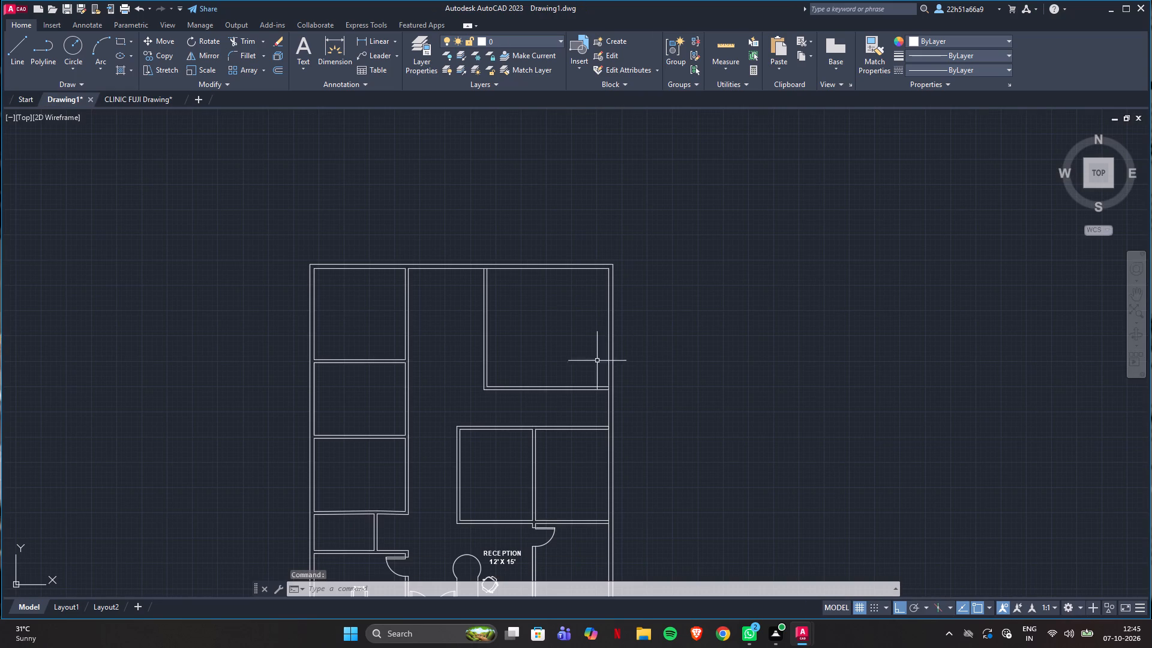
{"action": "left_click_drag", "start_coordinate": [518, 368], "coordinate": [487, 422]}
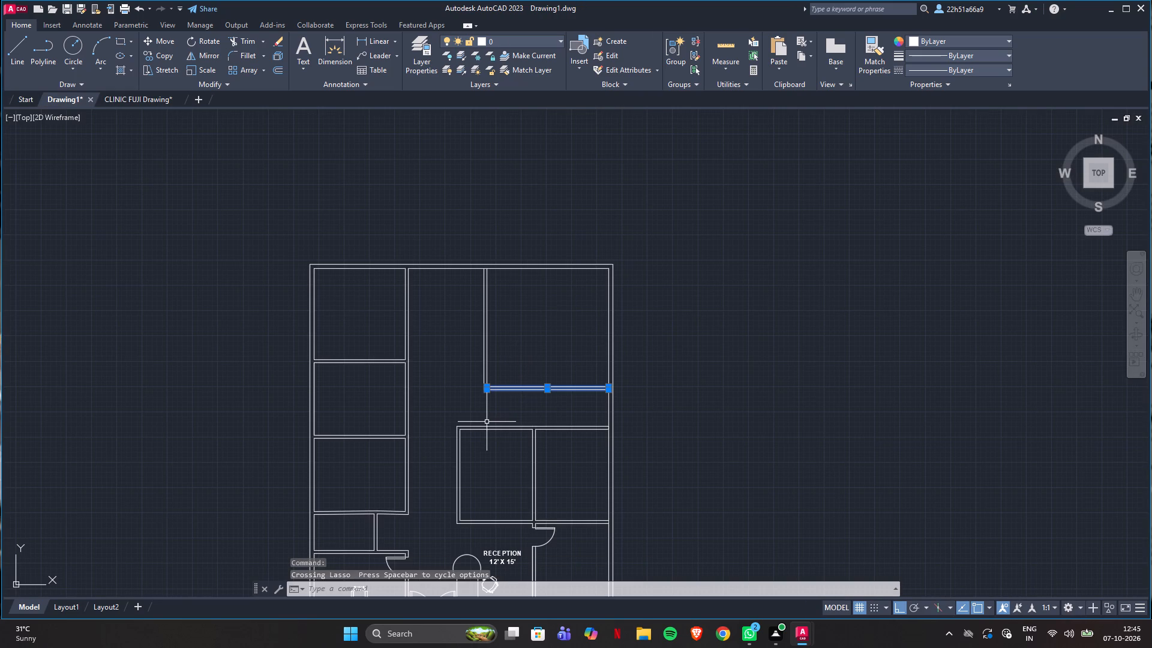
{"action": "key", "text": "Delete"}
Draw a horizontal line from the lower end of the X-ray room's inner passage-side wall line to the outer wall's inner line.
{"action": "scroll", "coordinate": [512, 407], "scroll_direction": "up", "scroll_amount": 3}
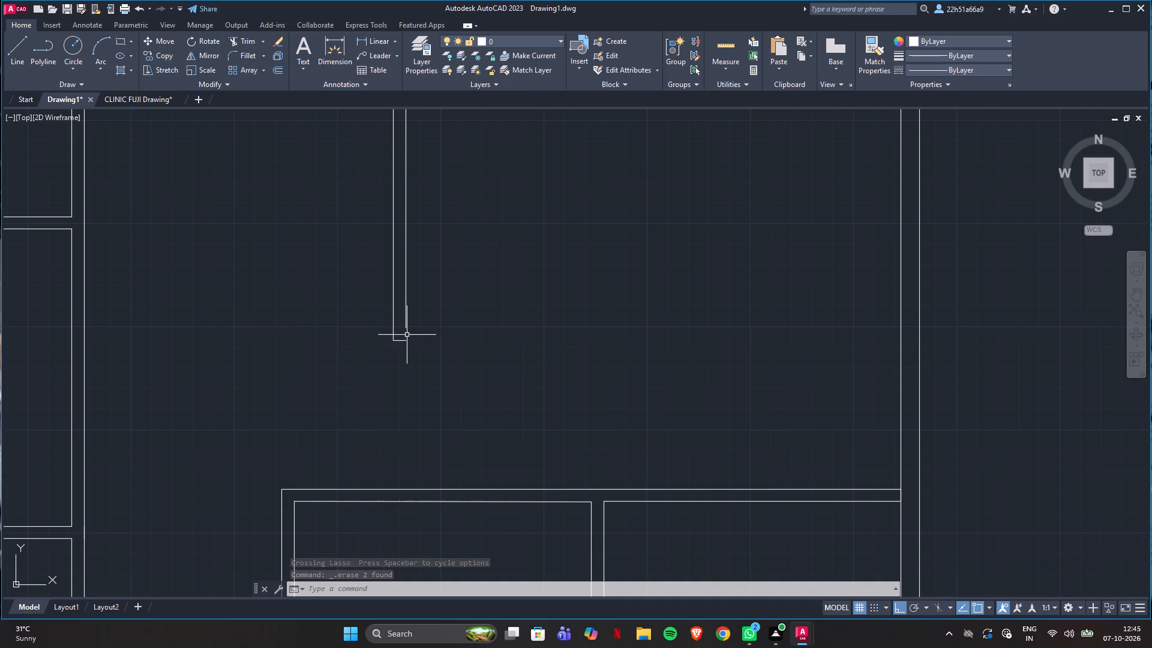
{"action": "left_click", "coordinate": [16, 45]}
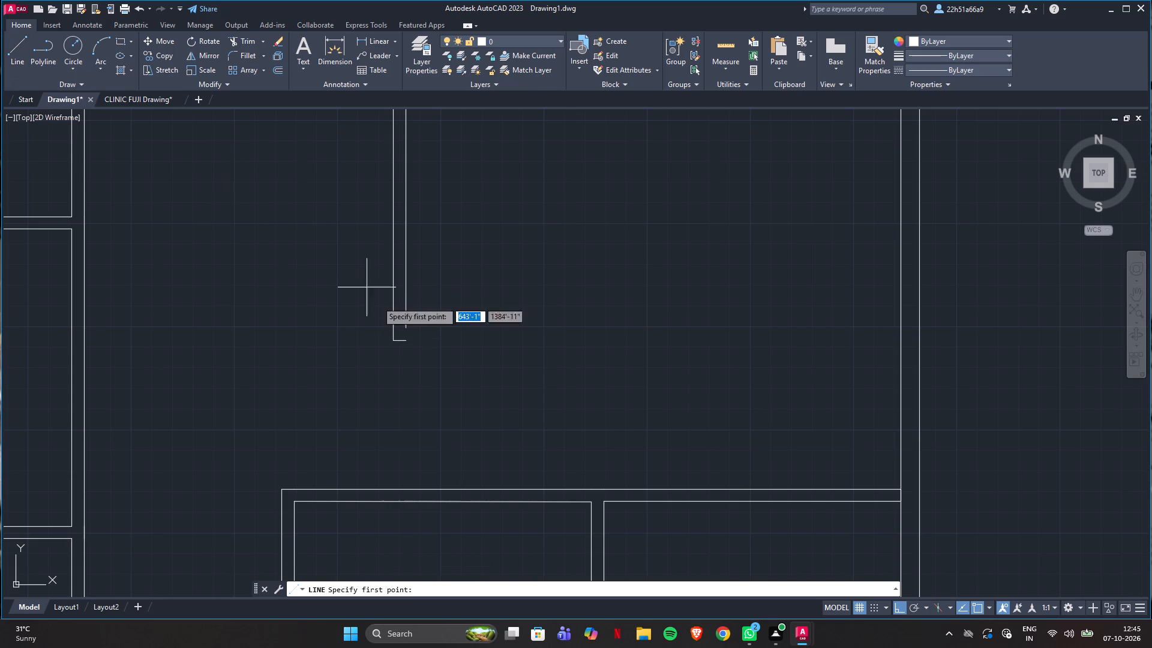
{"action": "left_click", "coordinate": [407, 327]}
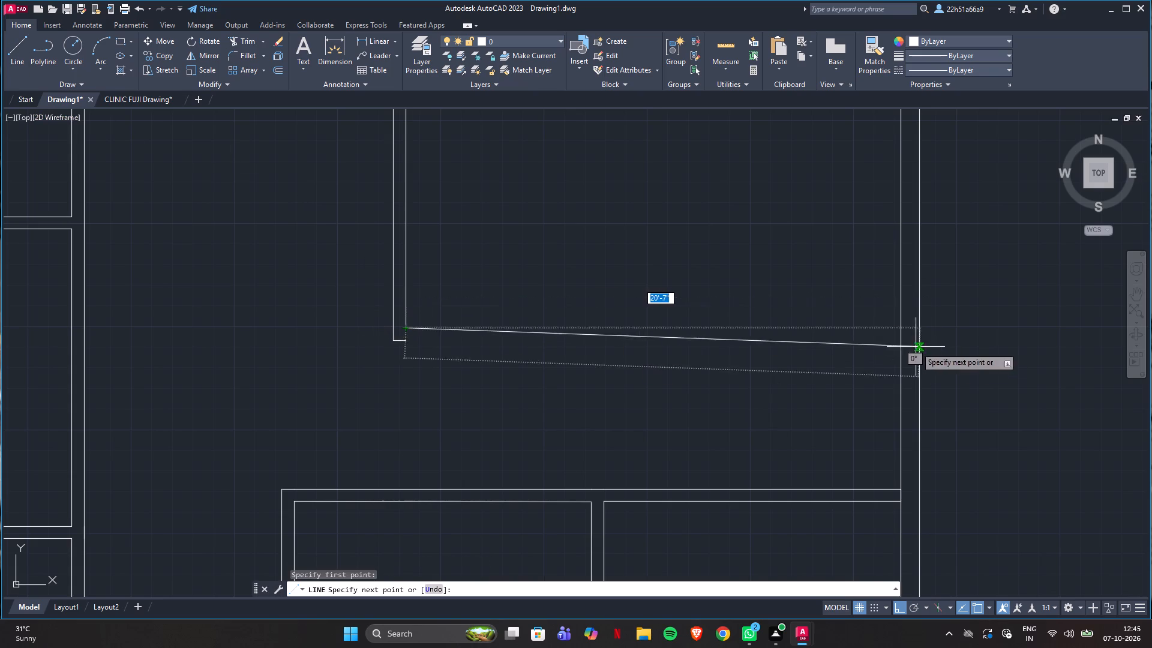
{"action": "left_click", "coordinate": [902, 333]}
{"action": "key", "text": "Escape"}
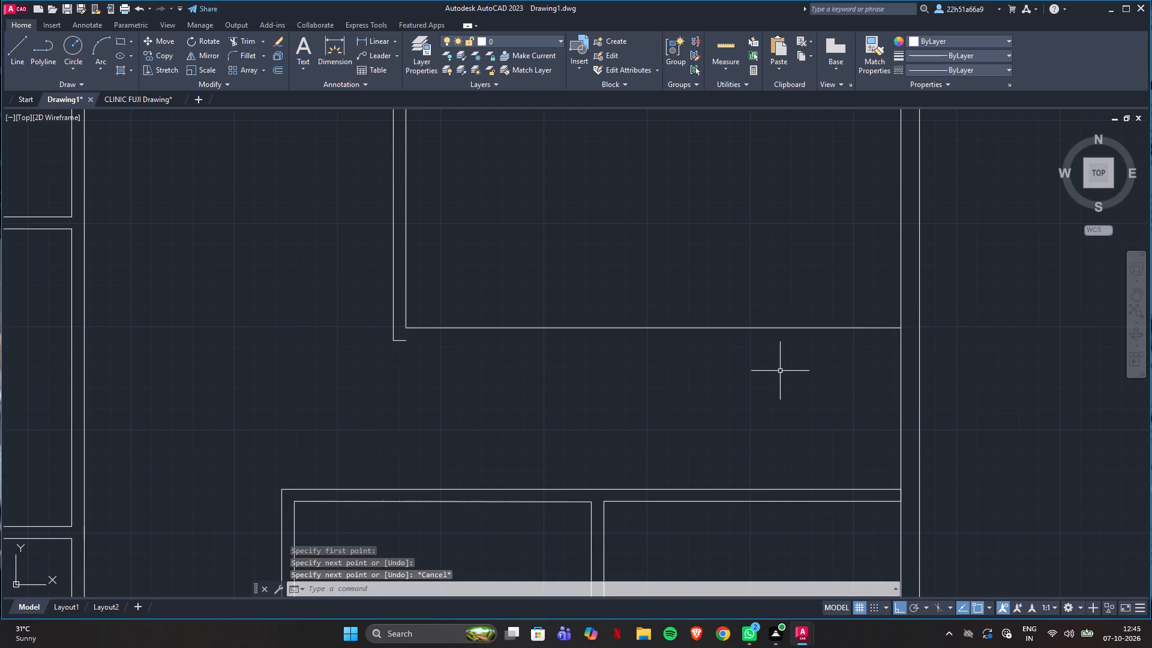
Offset the new horizontal line 4'6" up into the X-ray room.
{"action": "type", "text": "of"}
{"action": "key", "text": "Return"}
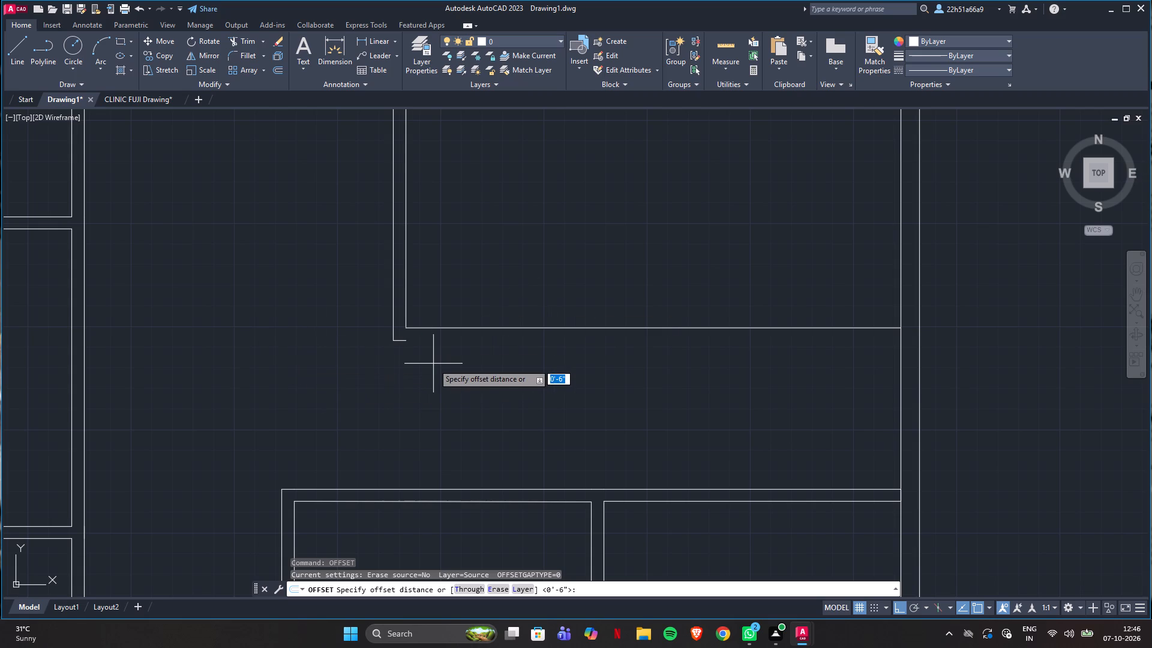
{"action": "type", "text": "4'6"}
{"action": "key", "text": "shift+quotedbl"}
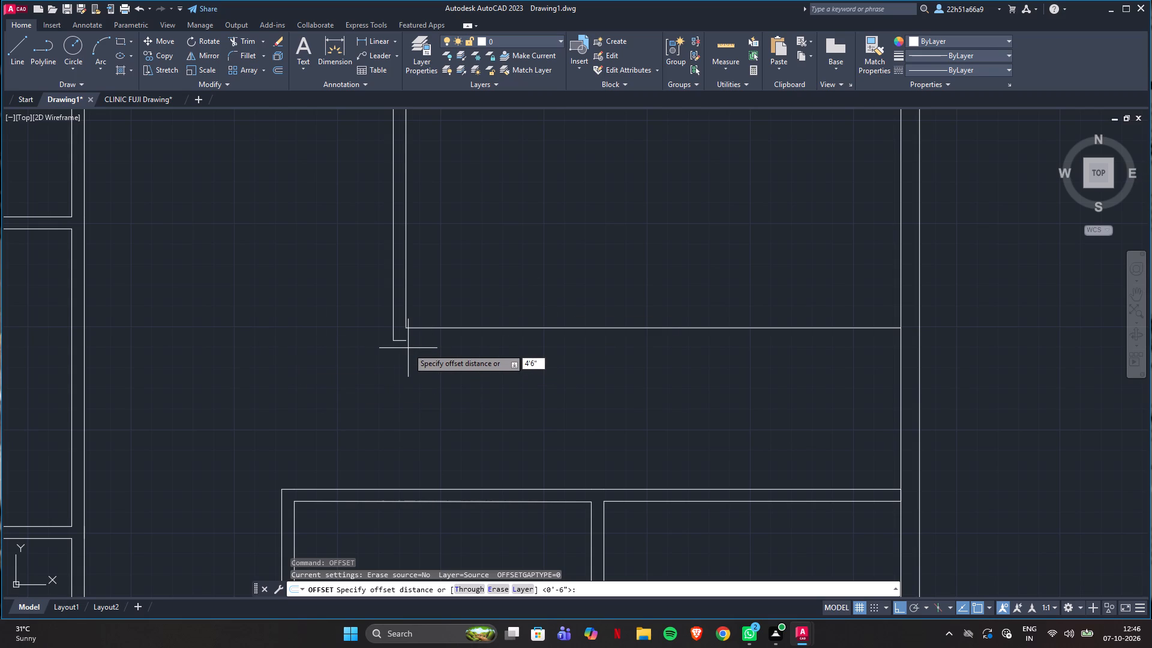
{"action": "key", "text": "Return"}
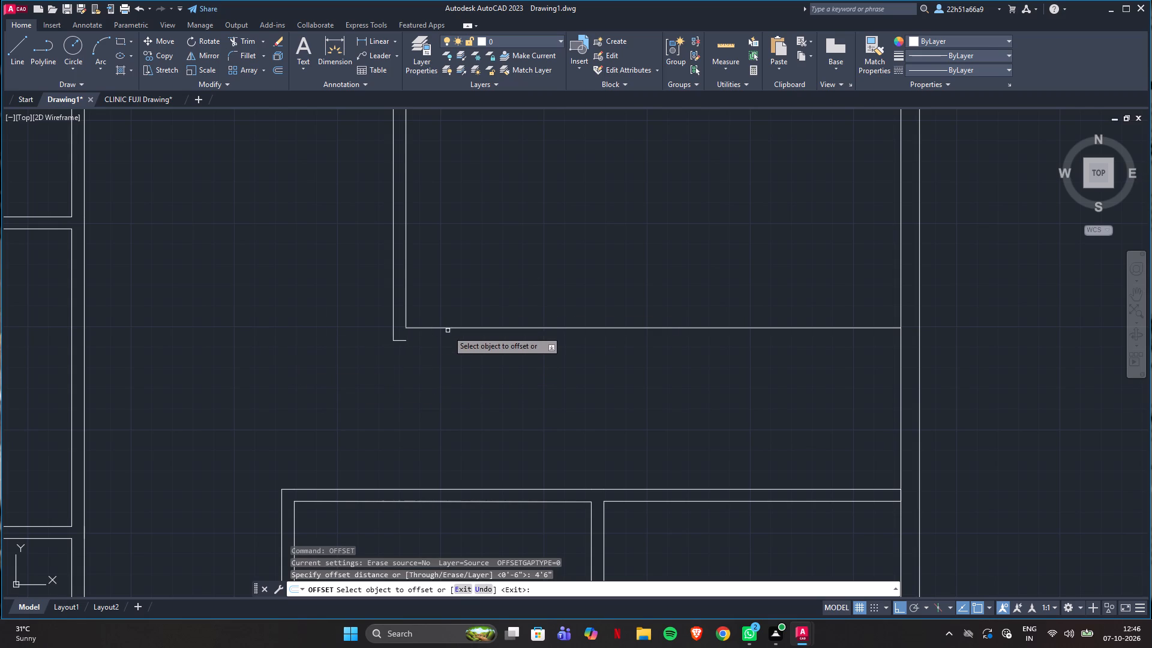
{"action": "left_click", "coordinate": [450, 328]}
{"action": "left_click", "coordinate": [448, 284]}
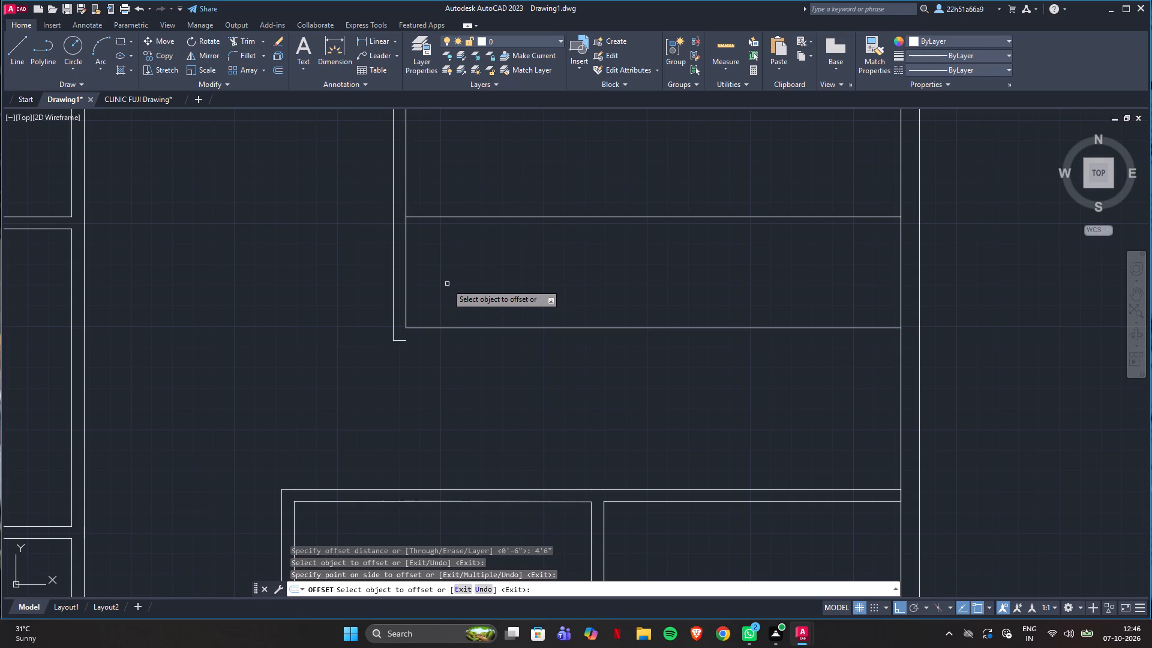
{"action": "key", "text": "Escape"}
Measure the X-ray room's width and depth in Drawing1 with Quick measure.
{"action": "left_click", "coordinate": [718, 42]}
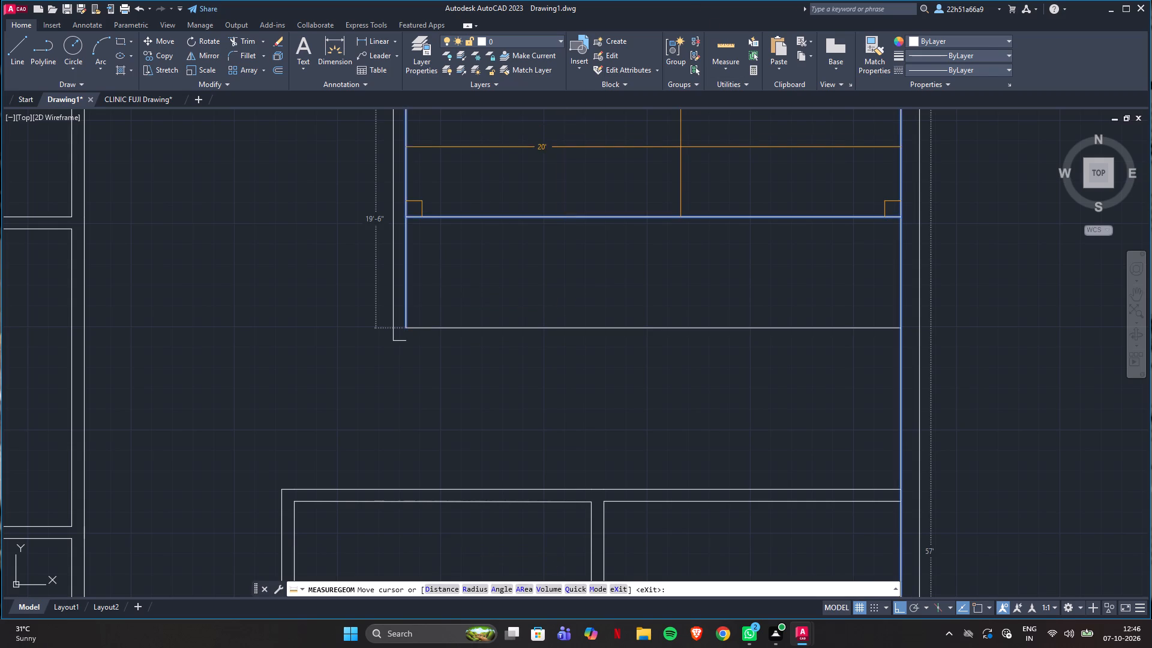
{"action": "scroll", "coordinate": [680, 148], "scroll_direction": "down", "scroll_amount": 5}
{"action": "scroll", "coordinate": [686, 131], "scroll_direction": "up", "scroll_amount": 2}
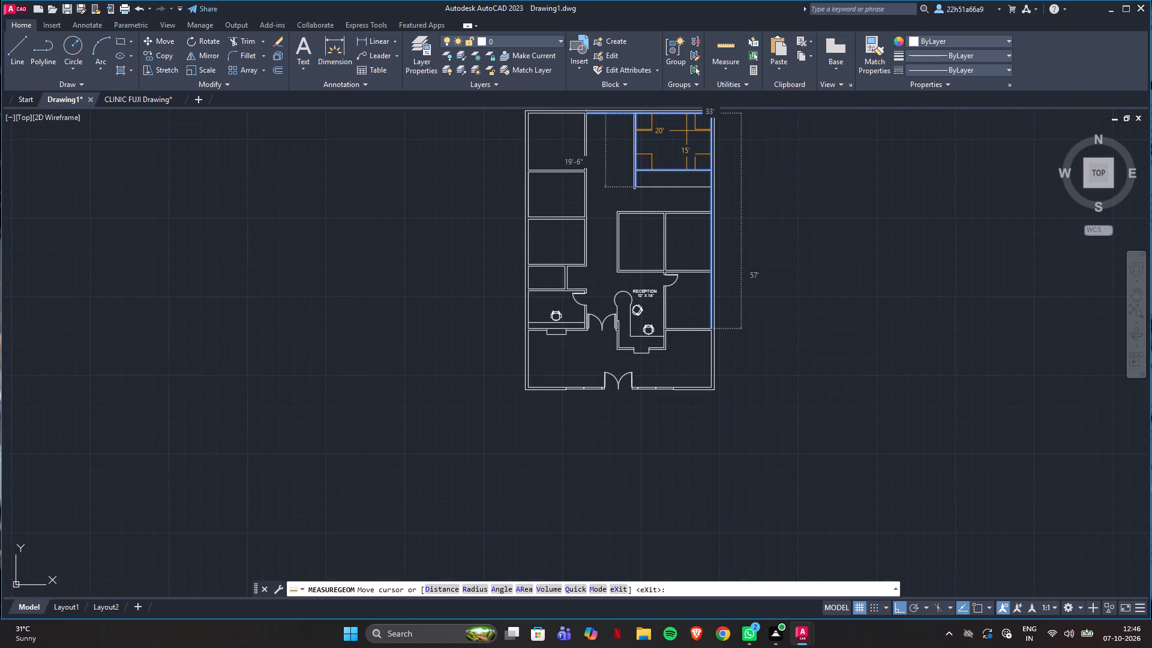
{"action": "key", "text": "Escape"}
Trim away the lower horizontal line that served as the offset source, keeping the offset line.
{"action": "scroll", "coordinate": [681, 217], "scroll_direction": "up", "scroll_amount": 3}
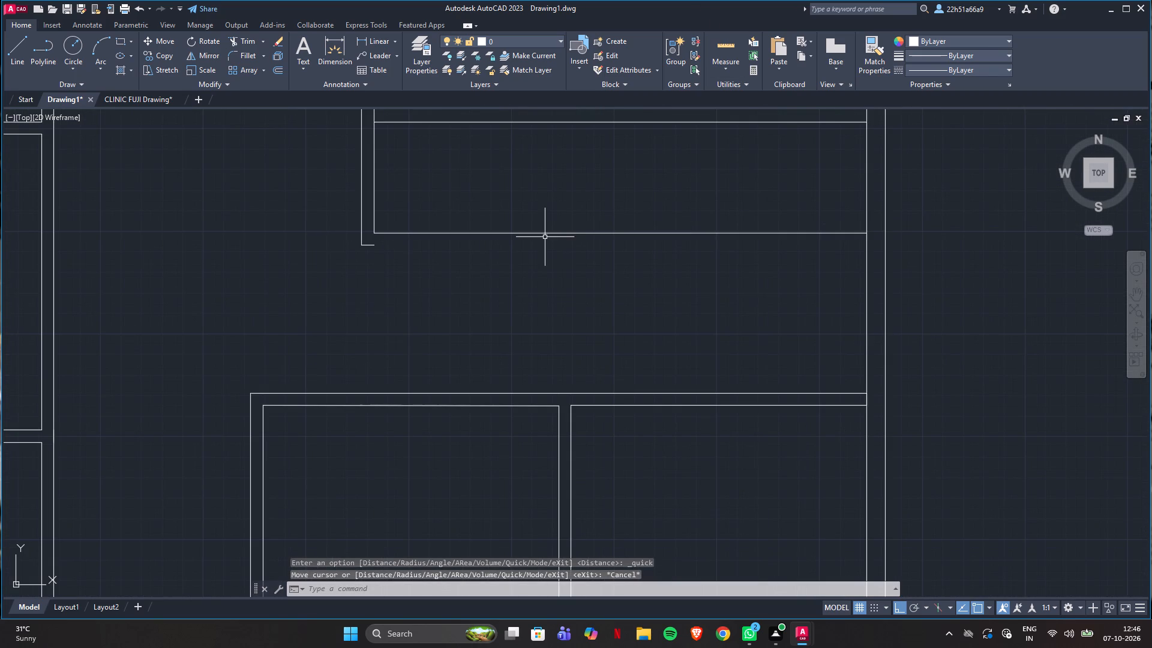
{"action": "type", "text": "tr"}
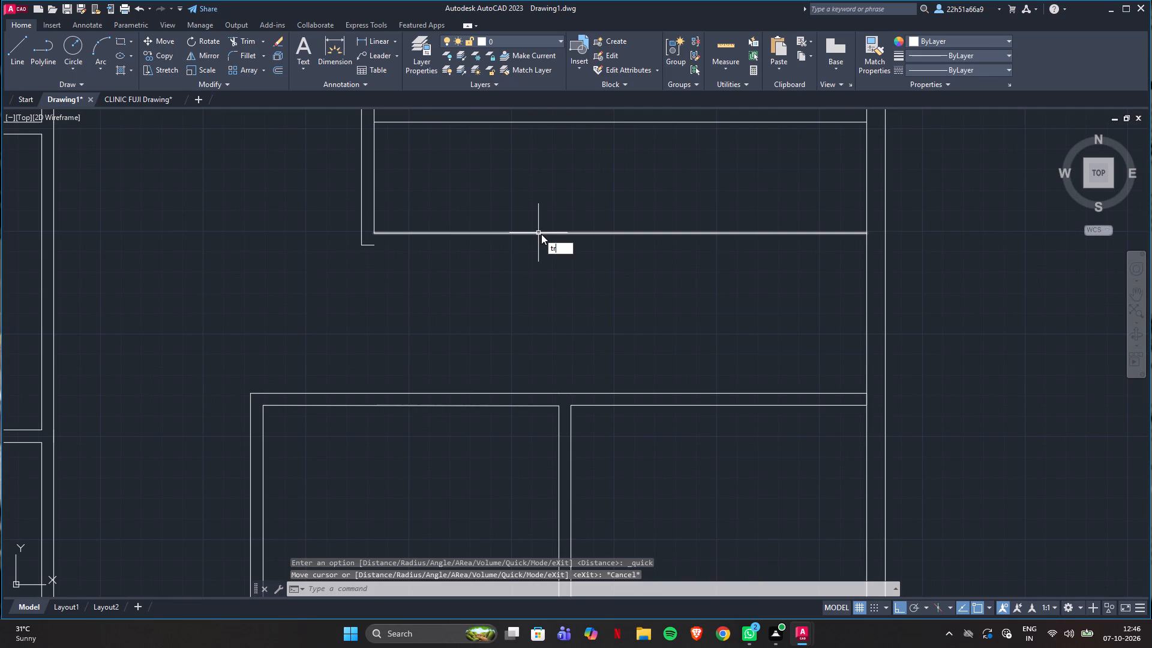
{"action": "key", "text": "Return"}
{"action": "left_click_drag", "start_coordinate": [561, 212], "coordinate": [513, 298]}
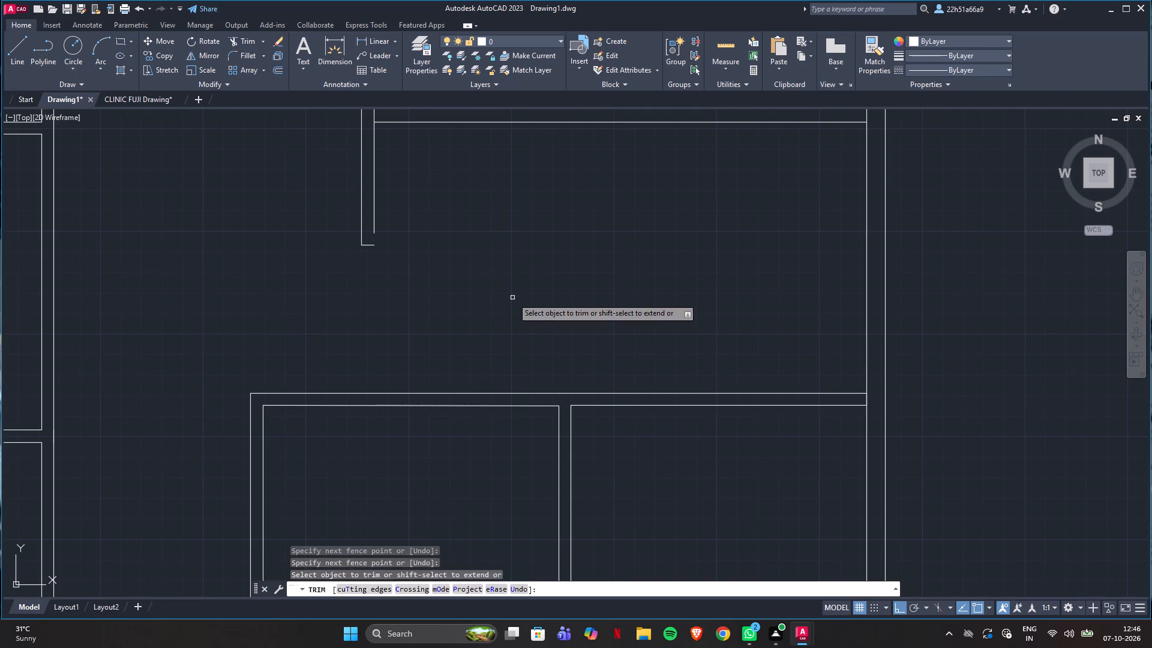
{"action": "key", "text": "Escape"}
Draw a 6" line down the outer wall from the X-ray room's lower wall line, and a parallel line back to the passage-side wall.
{"action": "left_click", "coordinate": [20, 44]}
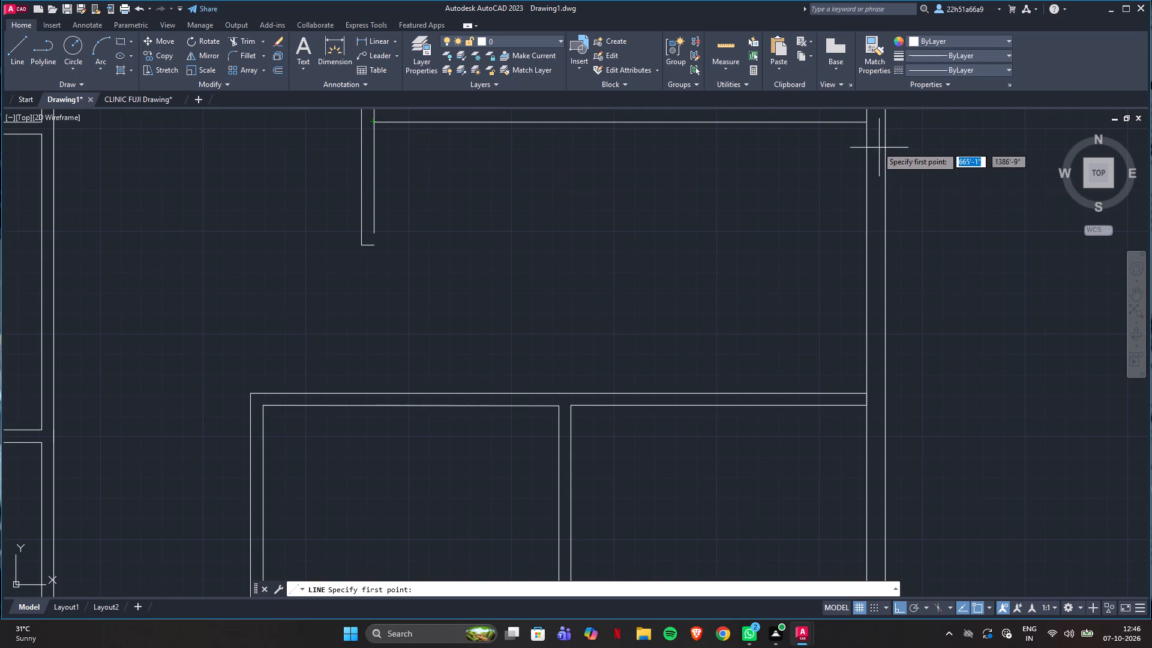
{"action": "left_click", "coordinate": [864, 122]}
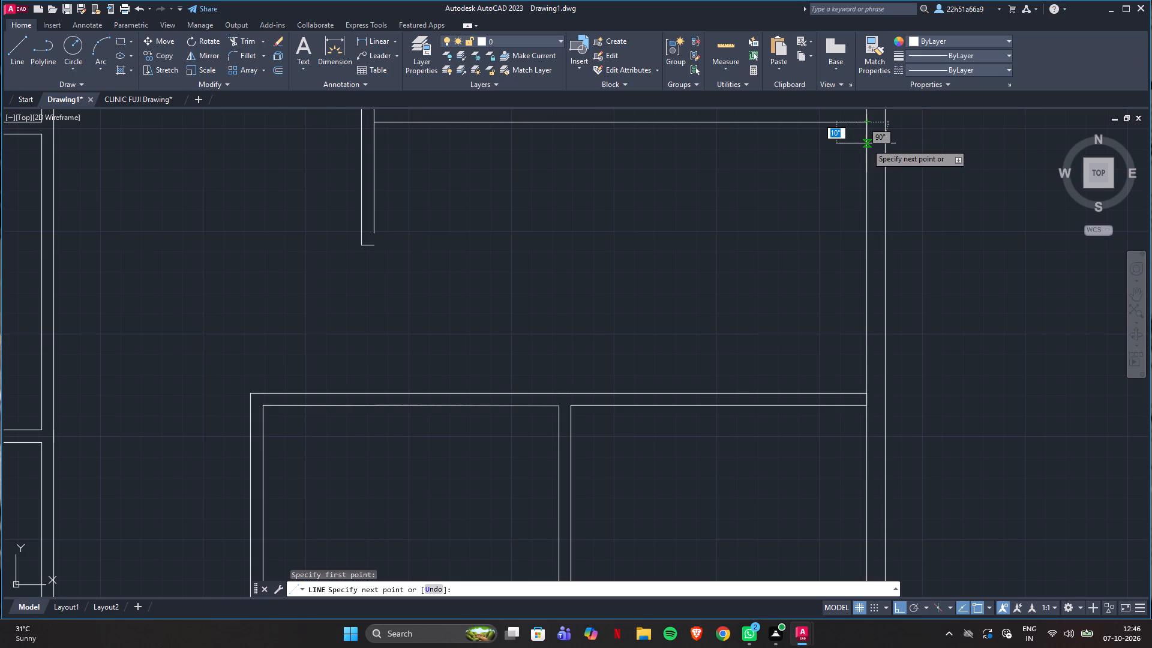
{"action": "key", "text": "6"}
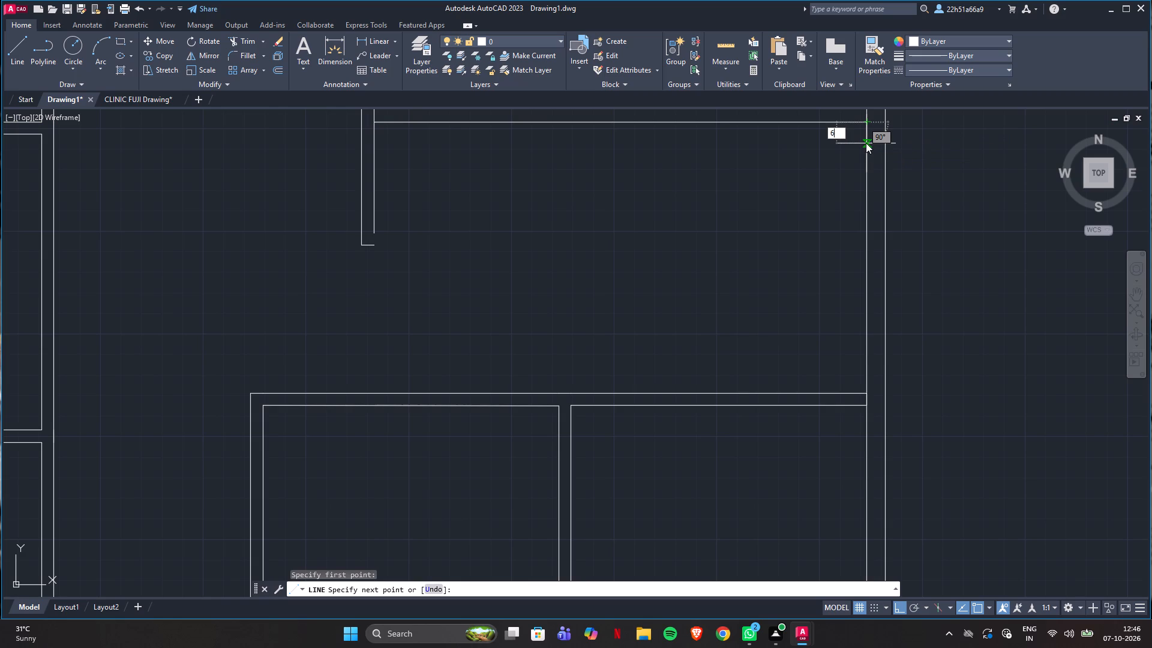
{"action": "key", "text": "shift+quotedbl"}
{"action": "key", "text": "Return"}
{"action": "key", "text": "Return"}
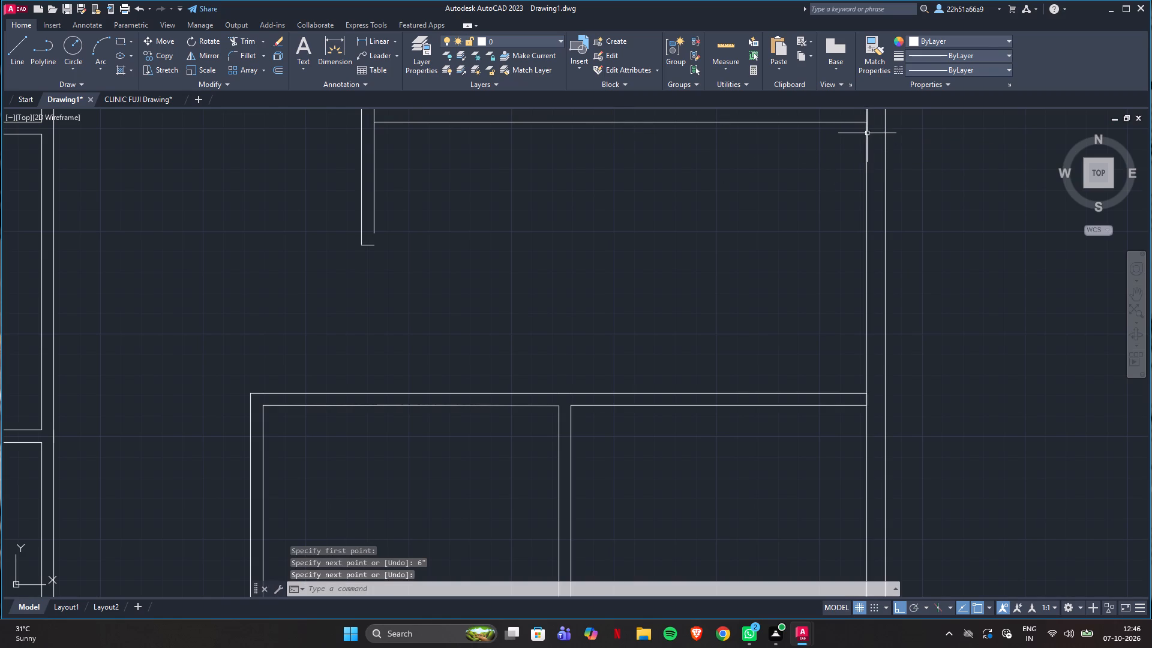
{"action": "key", "text": "Return"}
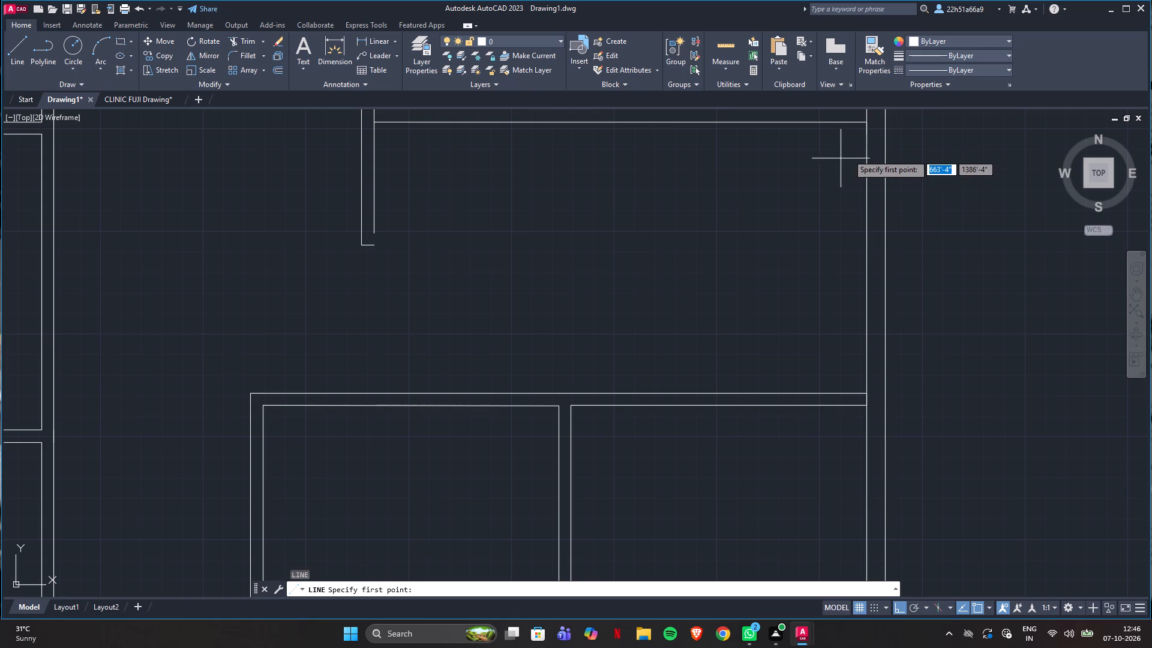
{"action": "left_click", "coordinate": [866, 134]}
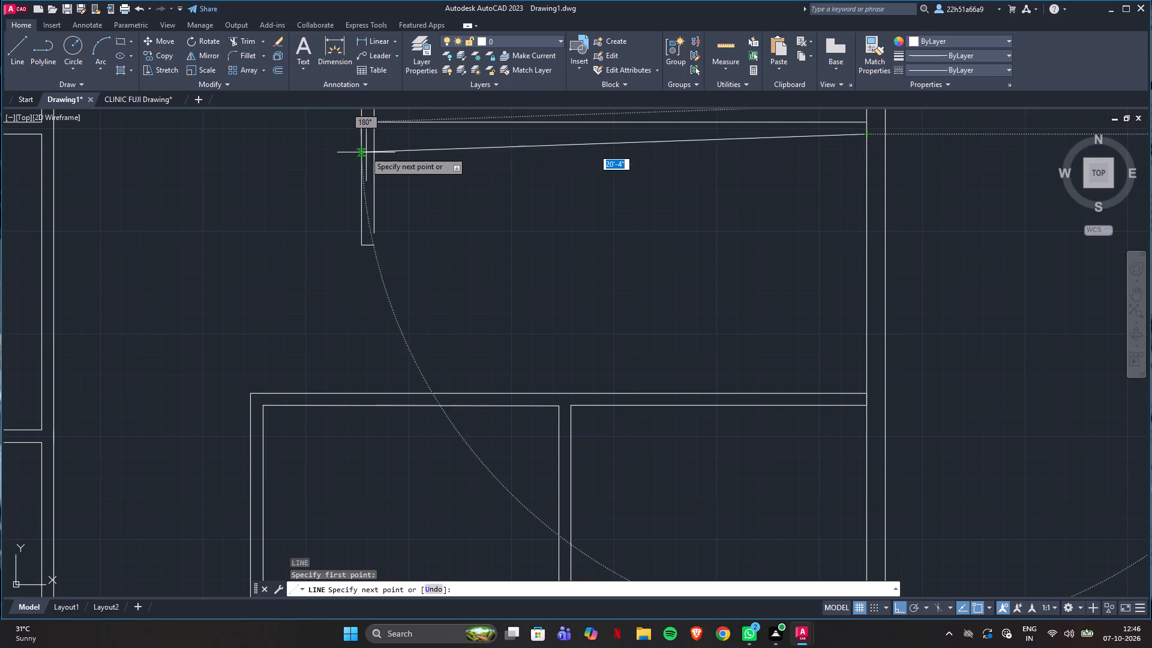
{"action": "left_click", "coordinate": [359, 137]}
{"action": "key", "text": "Escape"}
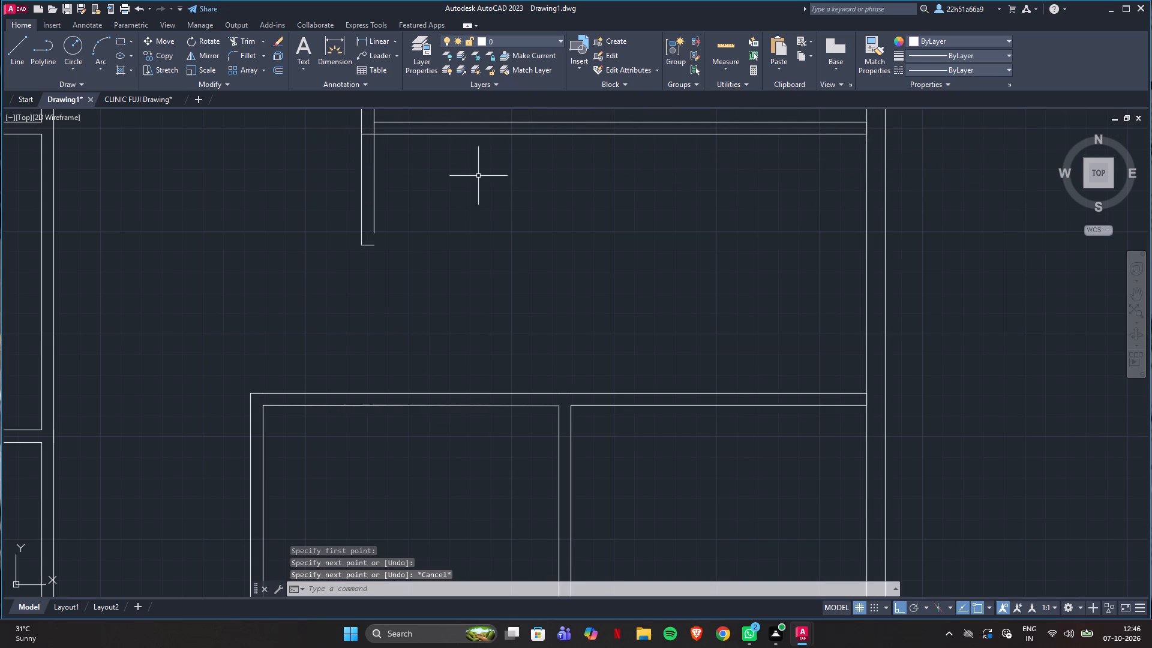
Trim the passage-side wall lines below the X-ray room's new lower wall and the leftover segments at both wall junctions.
{"action": "key", "text": "t"}
{"action": "key", "text": "r"}
{"action": "key", "text": "Return"}
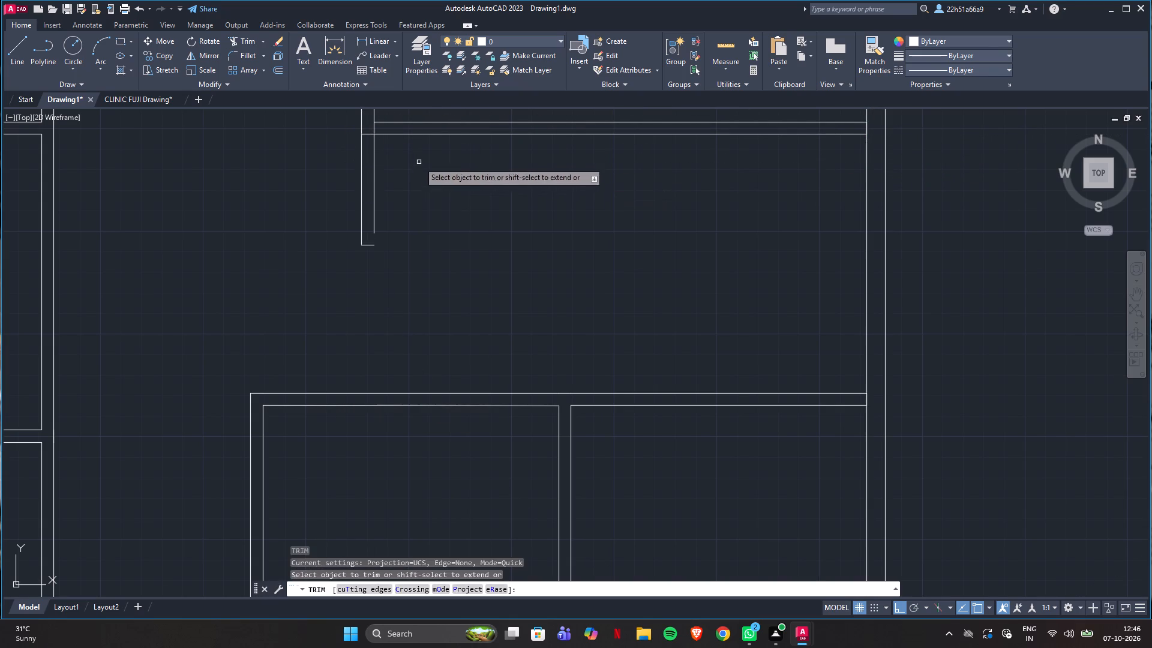
{"action": "left_click_drag", "start_coordinate": [419, 162], "coordinate": [271, 191]}
{"action": "left_click_drag", "start_coordinate": [368, 230], "coordinate": [367, 269]}
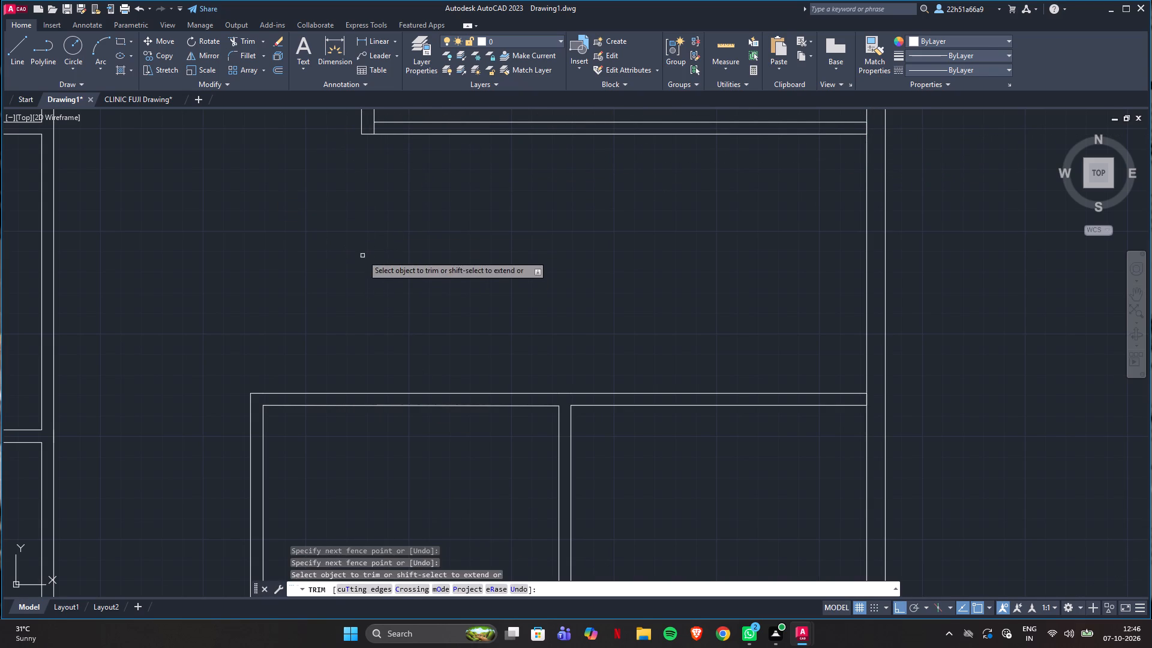
{"action": "left_click", "coordinate": [868, 130]}
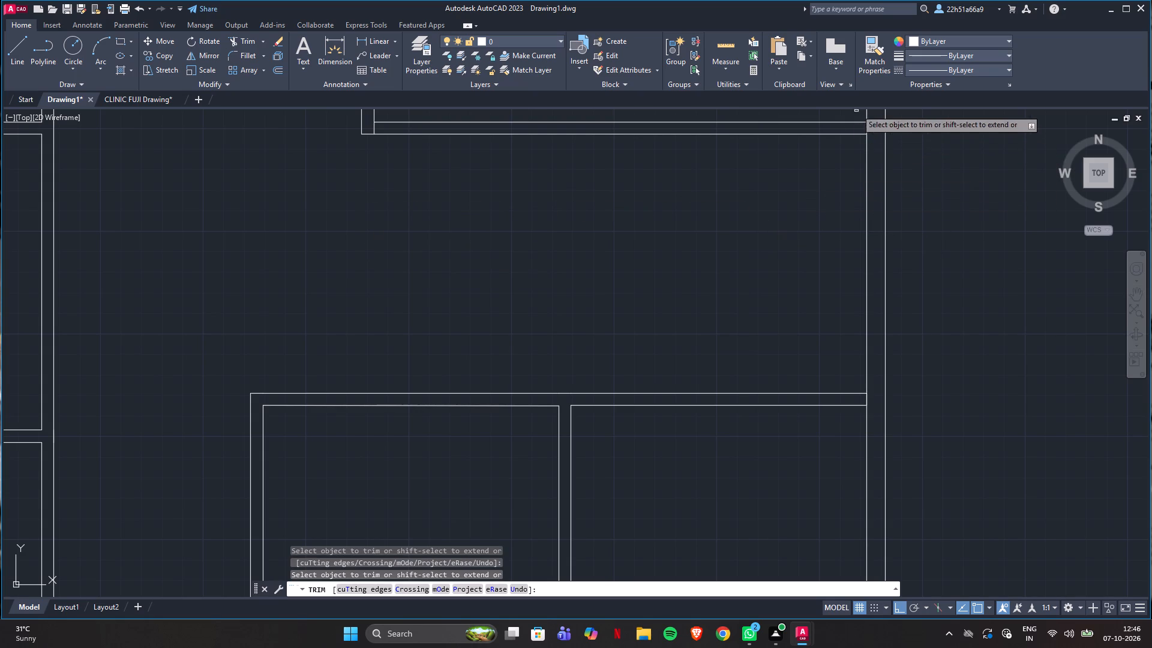
{"action": "left_click", "coordinate": [868, 130]}
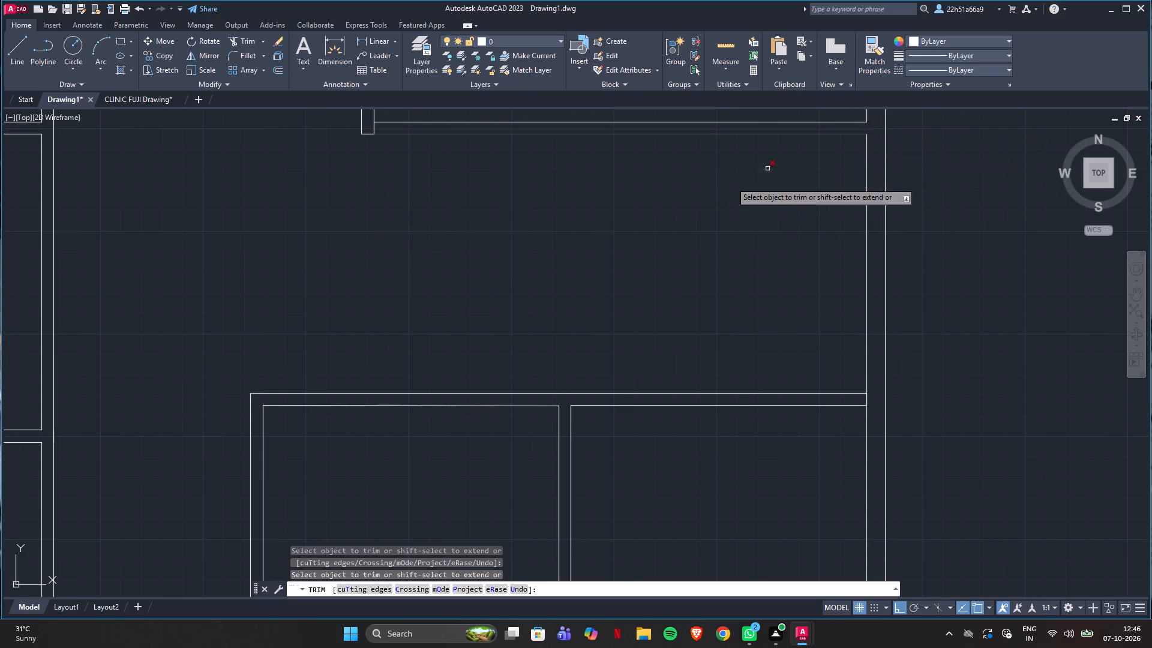
{"action": "scroll", "coordinate": [673, 292], "scroll_direction": "down", "scroll_amount": 2}
{"action": "scroll", "coordinate": [542, 208], "scroll_direction": "up", "scroll_amount": 4}
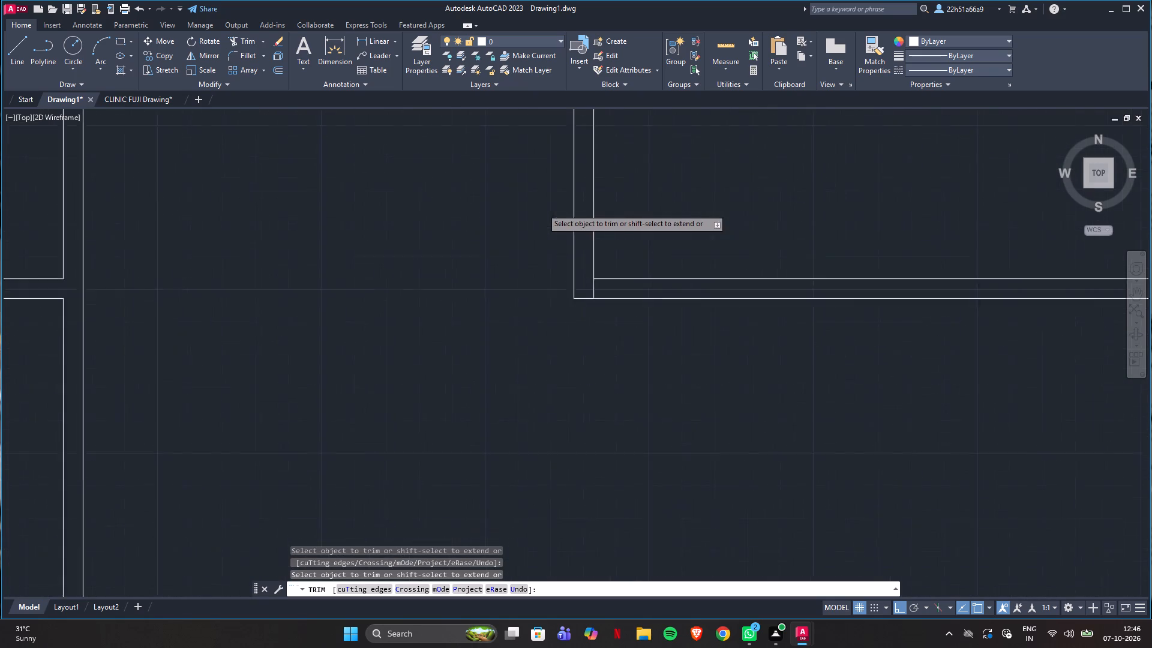
{"action": "left_click_drag", "start_coordinate": [610, 331], "coordinate": [655, 336]}
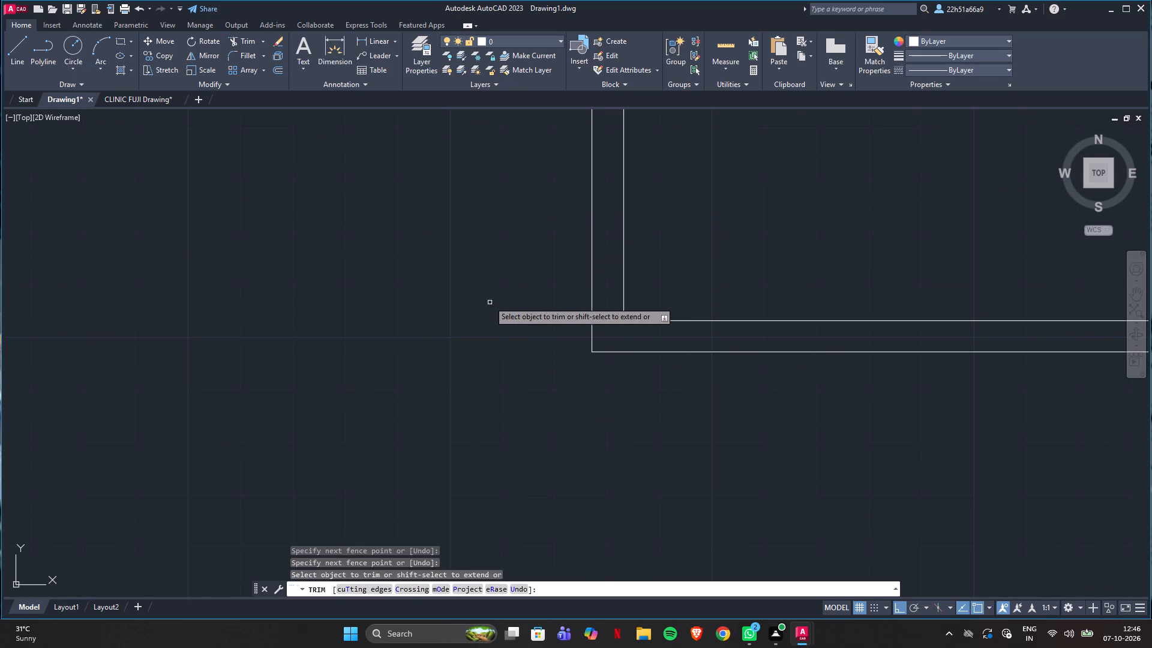
Trim the outer wall's inner line where the upper and lower walls of the two rooms above reception meet it.
{"action": "scroll", "coordinate": [480, 277], "scroll_direction": "down", "scroll_amount": 4}
{"action": "scroll", "coordinate": [739, 419], "scroll_direction": "up", "scroll_amount": 4}
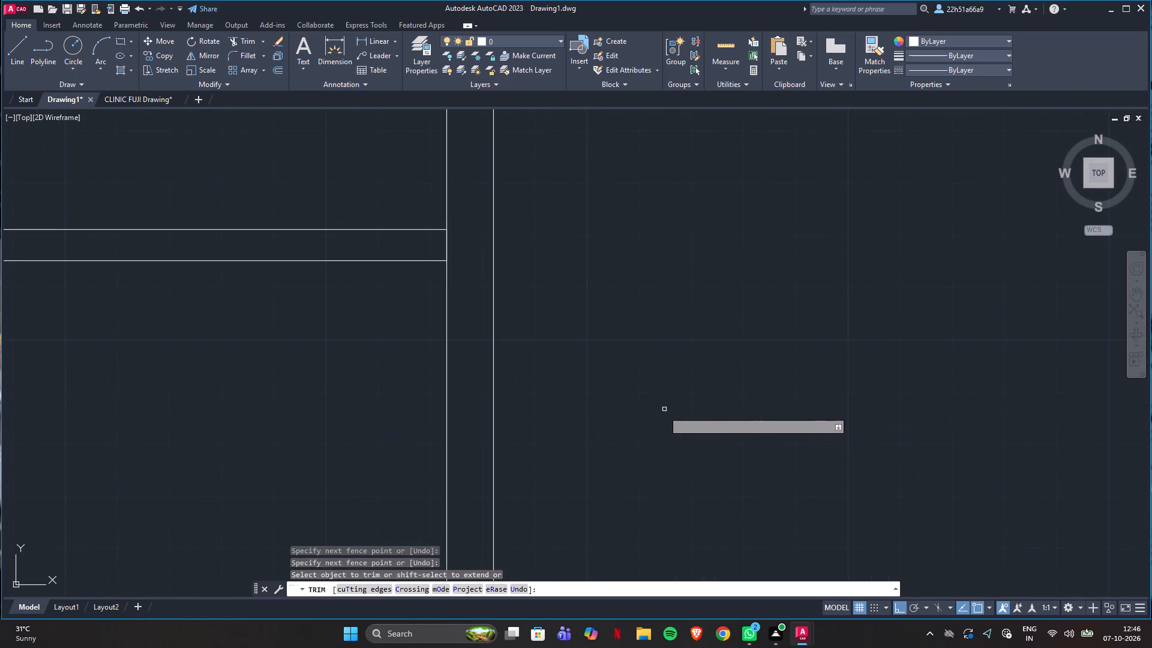
{"action": "left_click", "coordinate": [446, 249]}
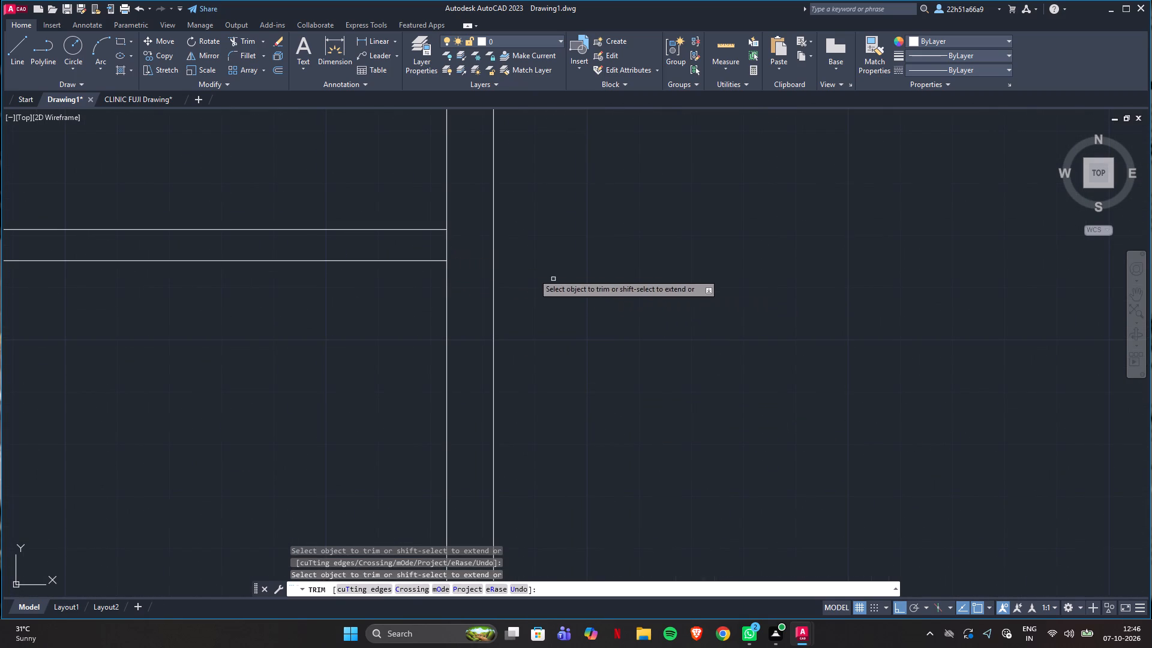
{"action": "left_click_drag", "start_coordinate": [458, 246], "coordinate": [400, 243]}
{"action": "scroll", "coordinate": [845, 315], "scroll_direction": "down", "scroll_amount": 3}
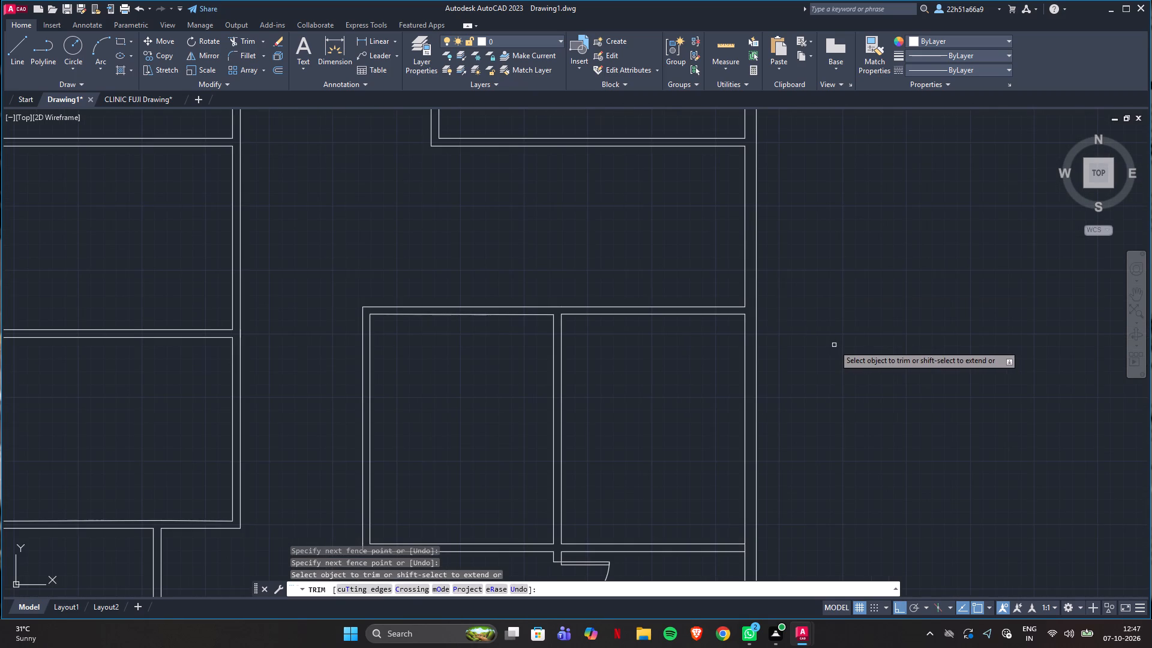
{"action": "scroll", "coordinate": [834, 345], "scroll_direction": "down", "scroll_amount": 1}
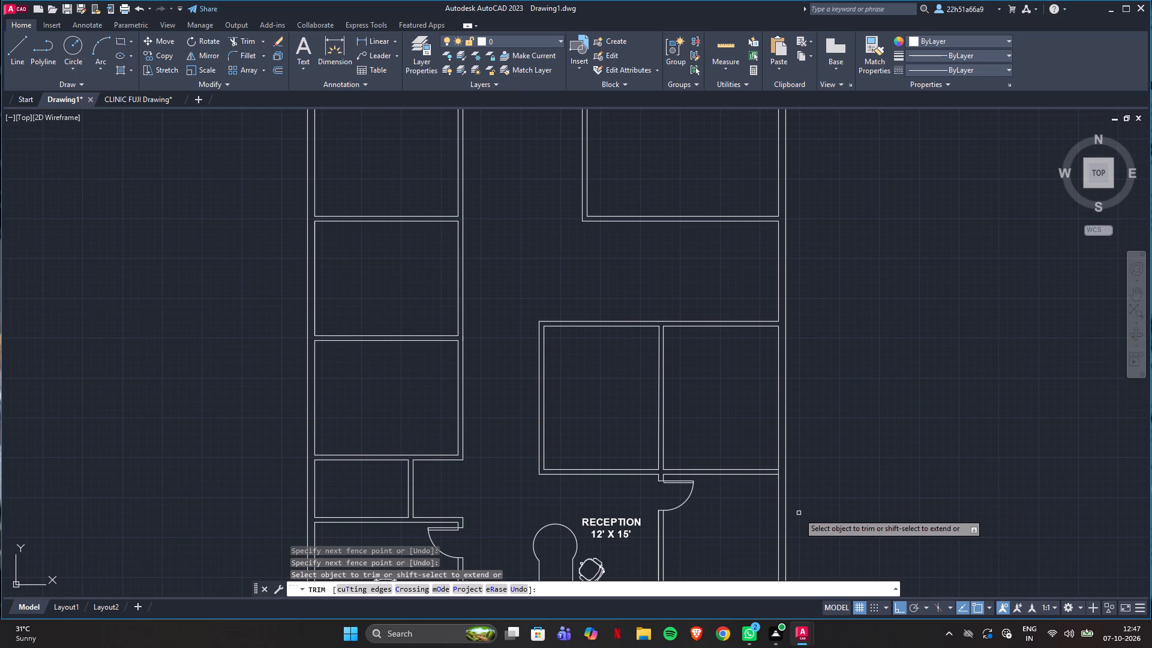
{"action": "scroll", "coordinate": [806, 513], "scroll_direction": "up", "scroll_amount": 5}
{"action": "scroll", "coordinate": [762, 443], "scroll_direction": "down", "scroll_amount": 1}
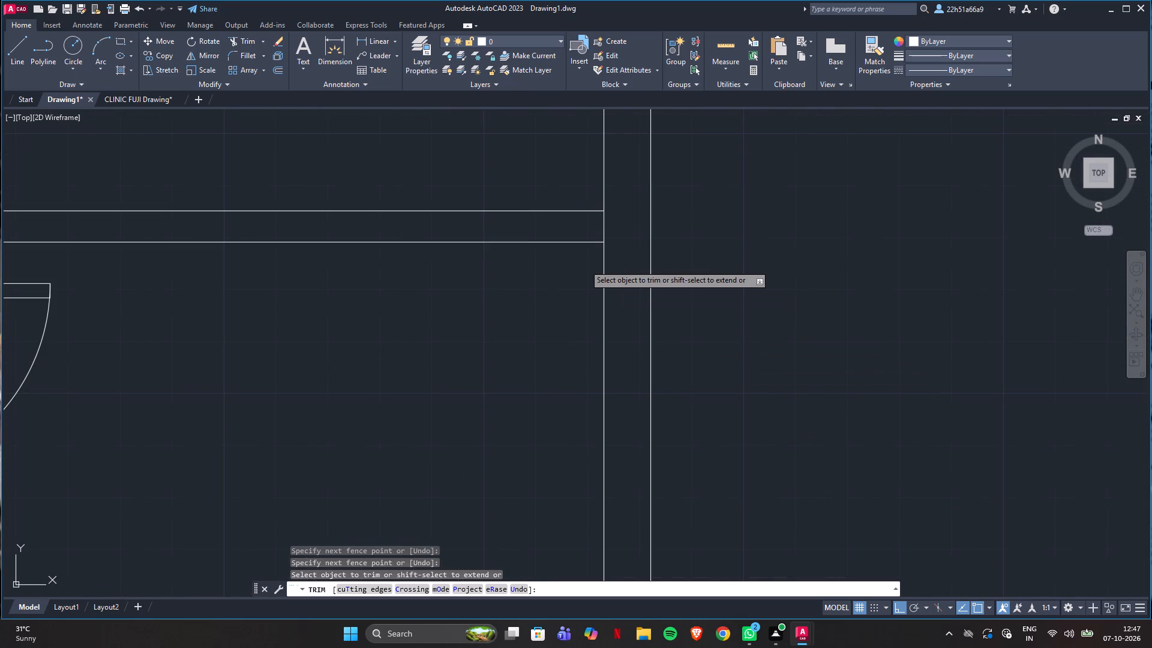
{"action": "left_click_drag", "start_coordinate": [589, 229], "coordinate": [629, 229]}
{"action": "scroll", "coordinate": [677, 313], "scroll_direction": "down", "scroll_amount": 4}
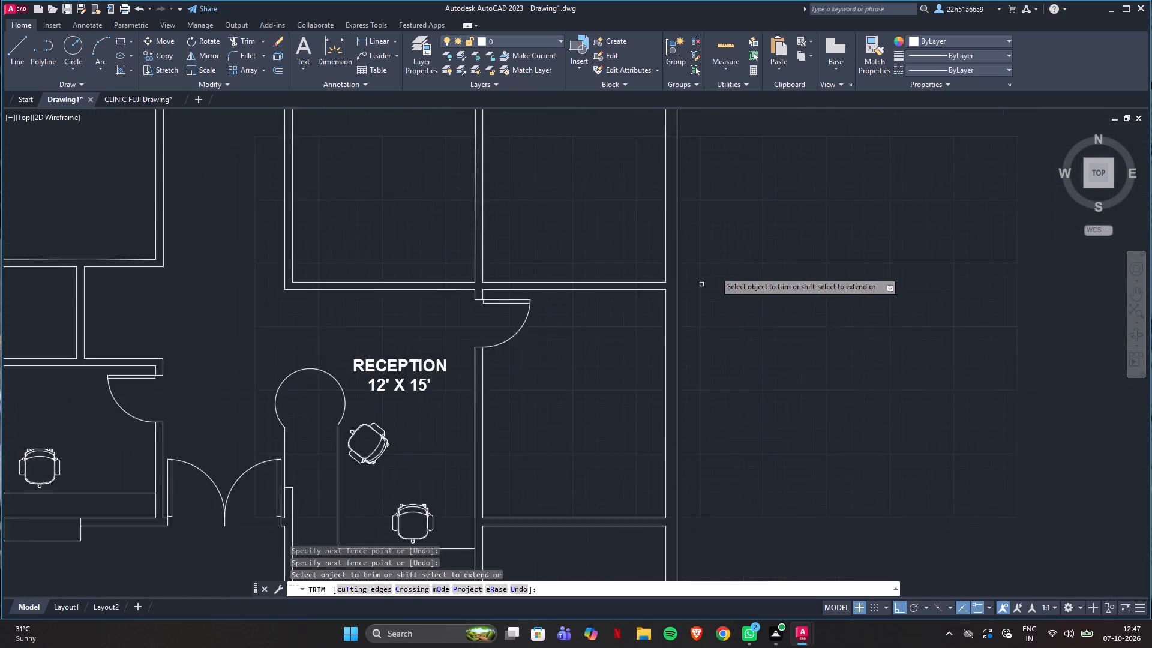
Trim the top outer wall's inner line between the two lines of the X-ray room's passage-side wall.
{"action": "scroll", "coordinate": [754, 248], "scroll_direction": "down", "scroll_amount": 1}
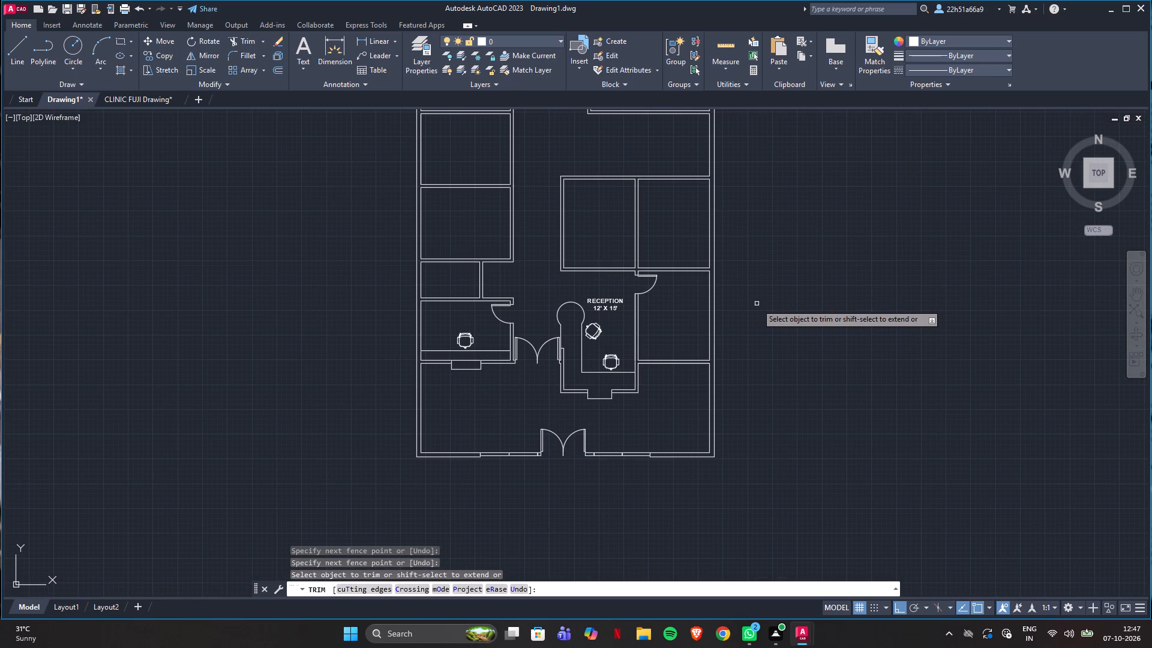
{"action": "scroll", "coordinate": [761, 330], "scroll_direction": "down", "scroll_amount": 1}
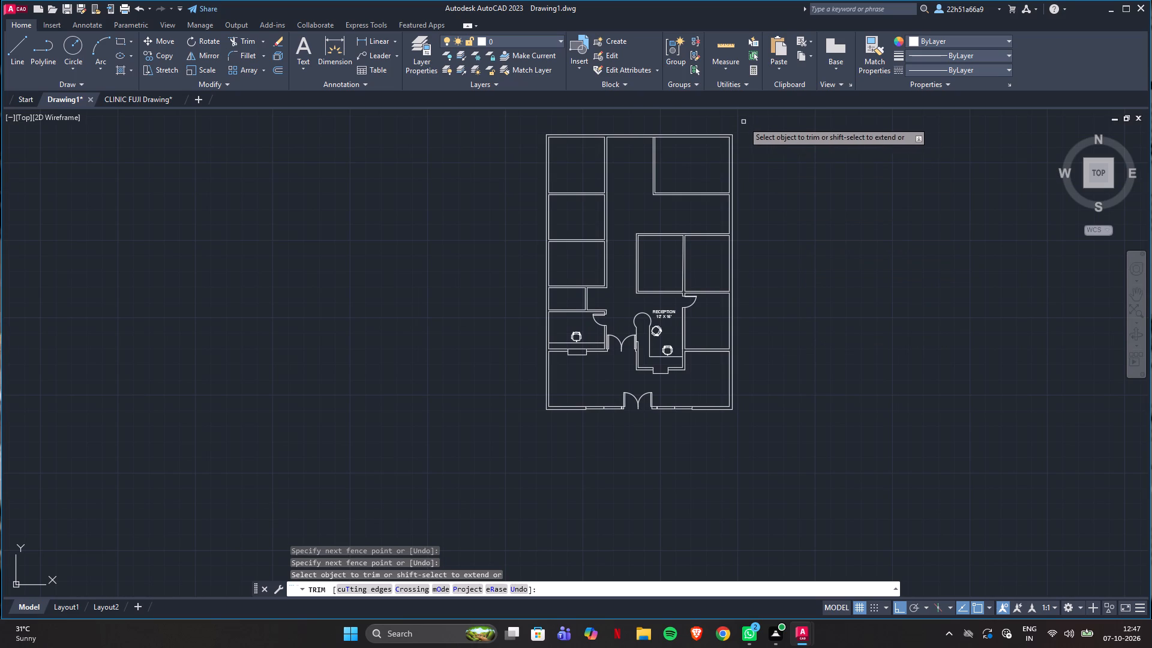
{"action": "scroll", "coordinate": [716, 122], "scroll_direction": "up", "scroll_amount": 2}
{"action": "scroll", "coordinate": [531, 197], "scroll_direction": "up", "scroll_amount": 3}
{"action": "scroll", "coordinate": [524, 293], "scroll_direction": "down", "scroll_amount": 1}
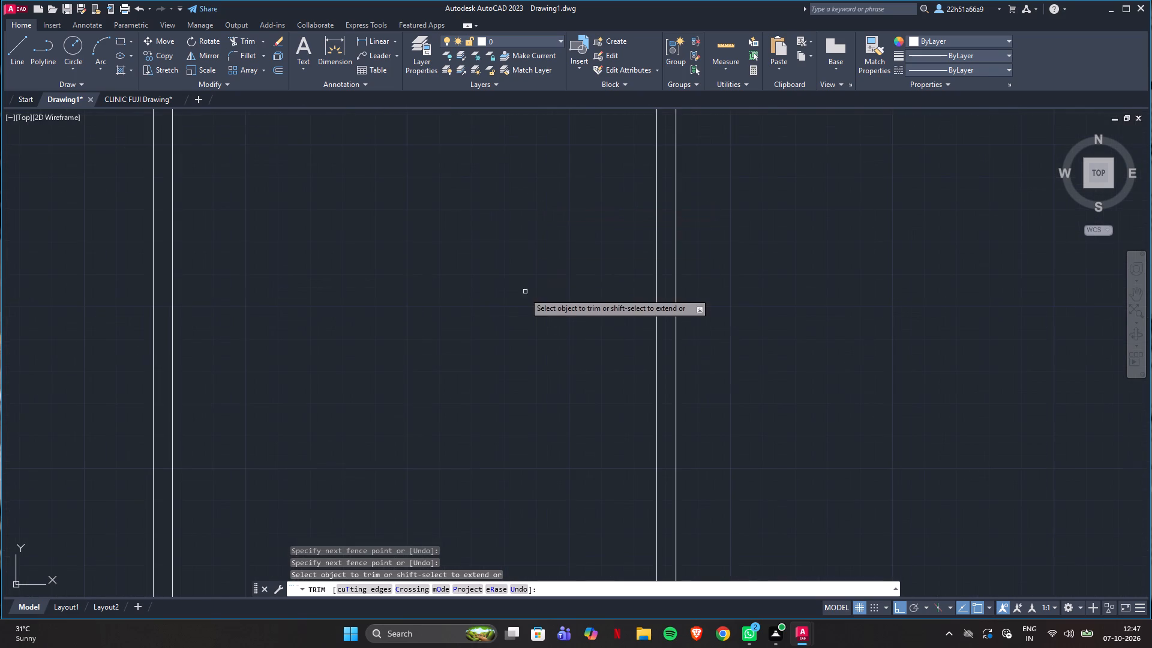
{"action": "scroll", "coordinate": [524, 293], "scroll_direction": "down", "scroll_amount": 1}
{"action": "scroll", "coordinate": [562, 213], "scroll_direction": "up", "scroll_amount": 2}
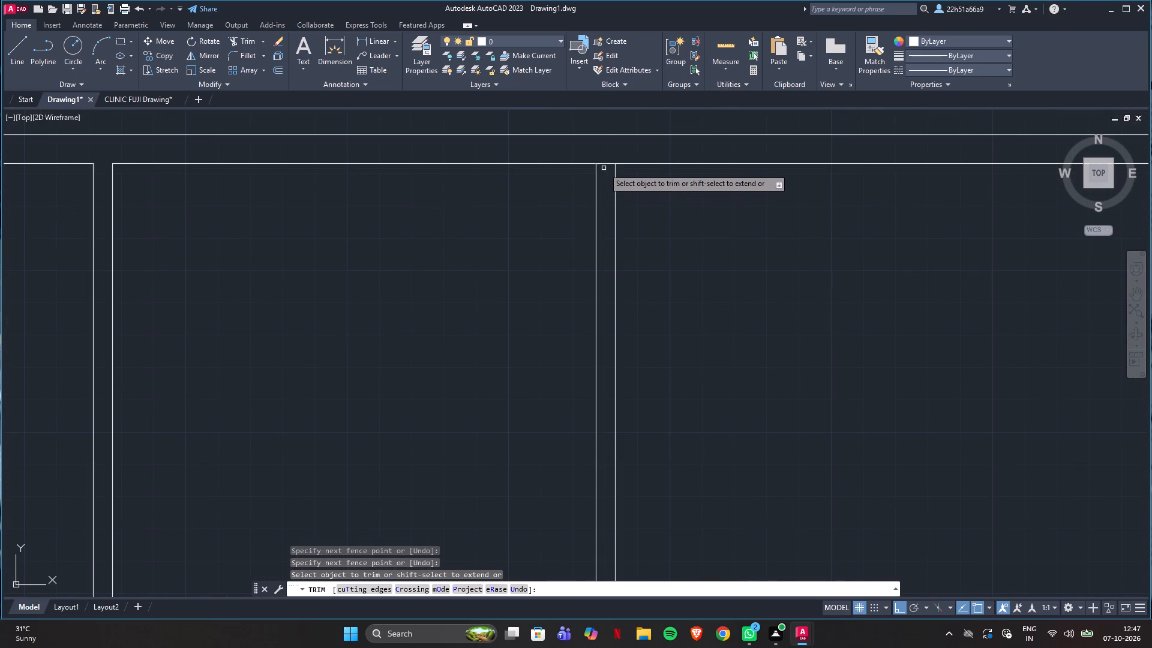
{"action": "left_click", "coordinate": [605, 163]}
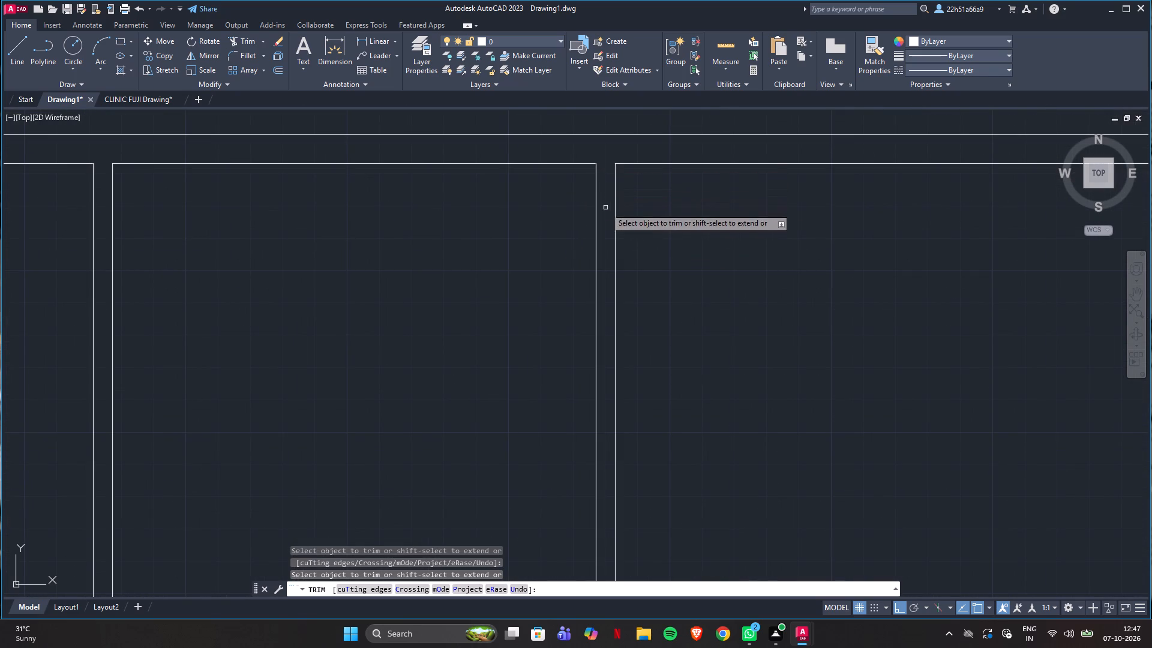
{"action": "scroll", "coordinate": [679, 277], "scroll_direction": "down", "scroll_amount": 5}
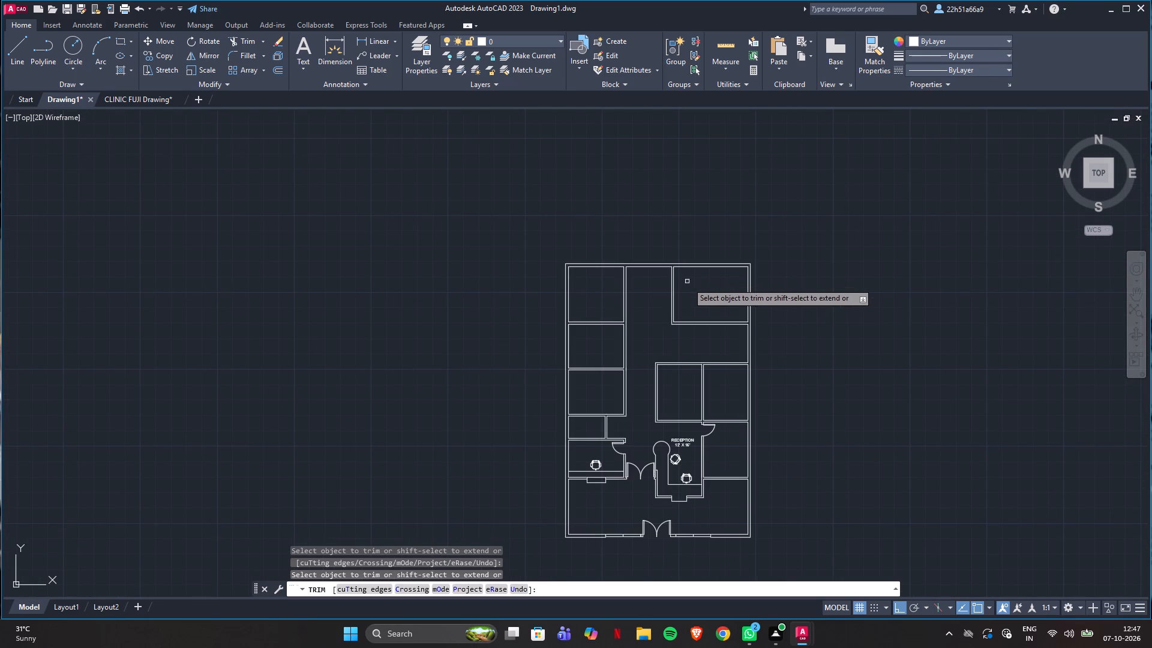
{"action": "scroll", "coordinate": [718, 293], "scroll_direction": "up", "scroll_amount": 1}
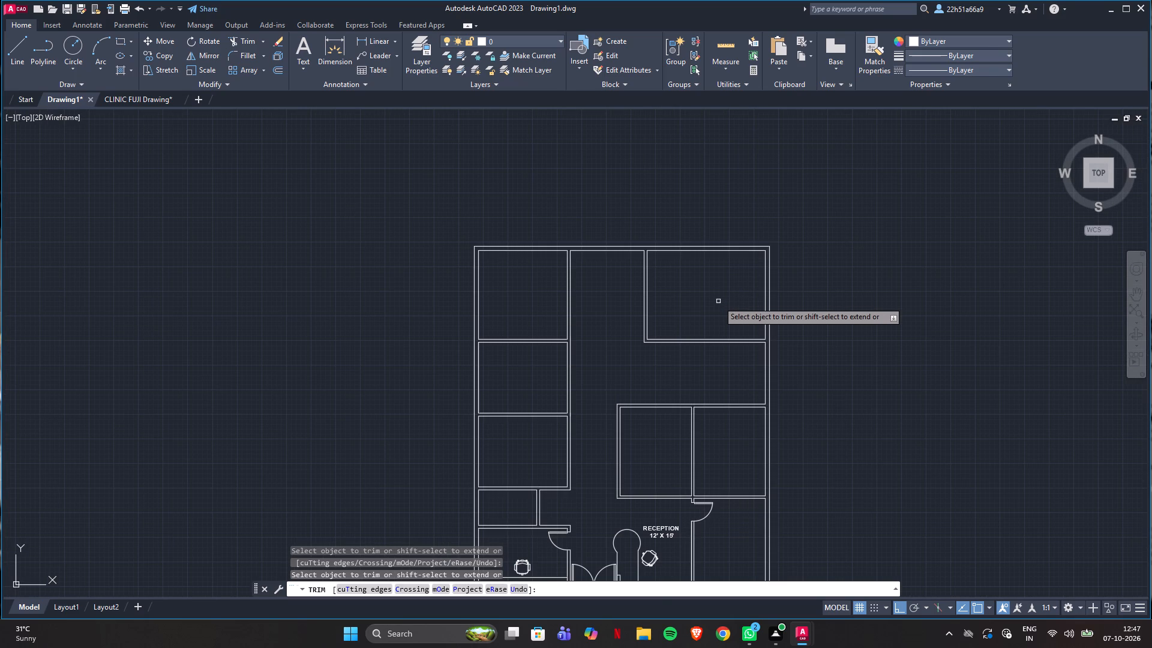
{"action": "key", "text": "Escape"}
In CLINIC FUJI Drawing, use Quick measure on the X-ray room and the small waiting hall notched into it.
{"action": "left_click", "coordinate": [133, 96]}
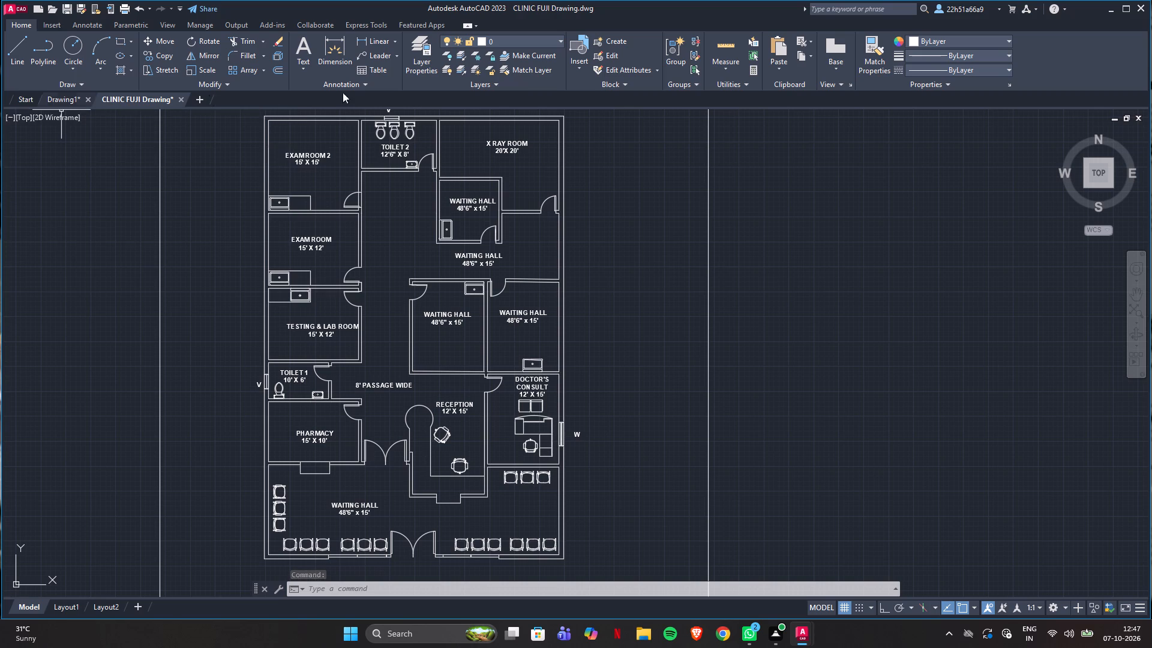
{"action": "left_click", "coordinate": [724, 44]}
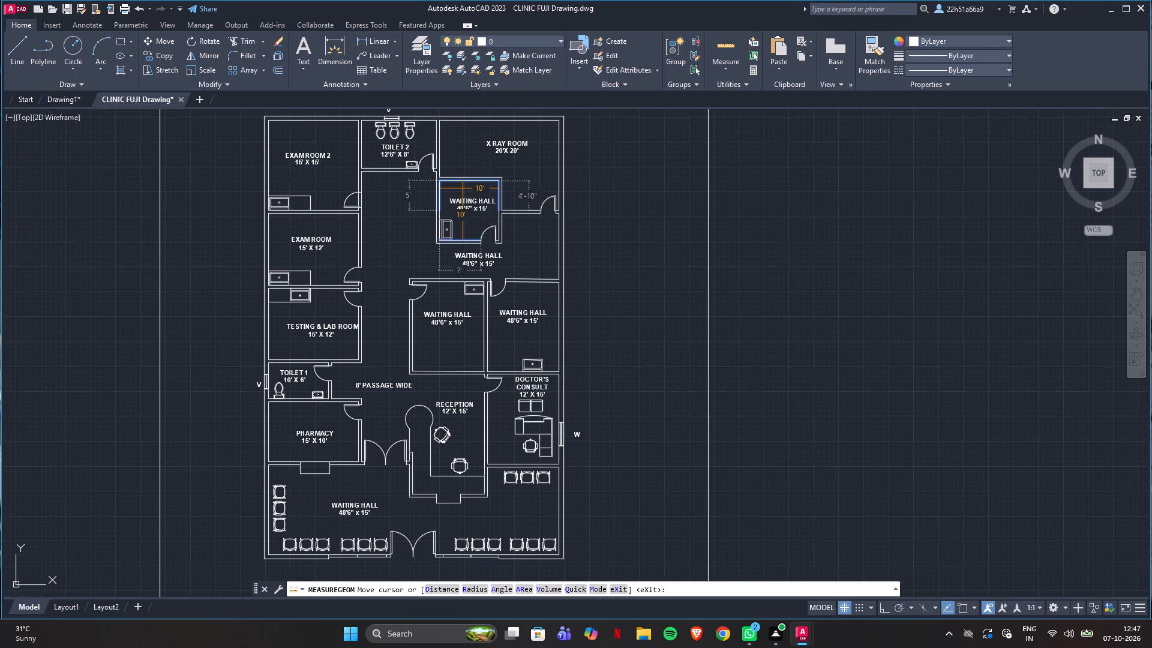
{"action": "key", "text": "Escape"}
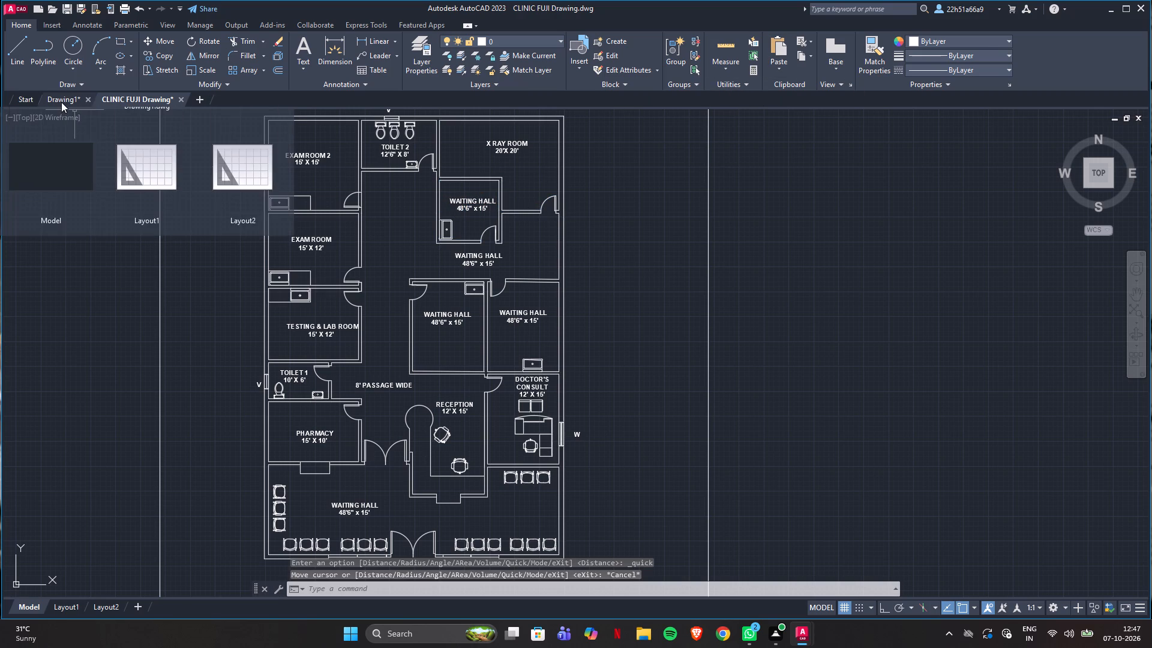
{"action": "left_click", "coordinate": [61, 102]}
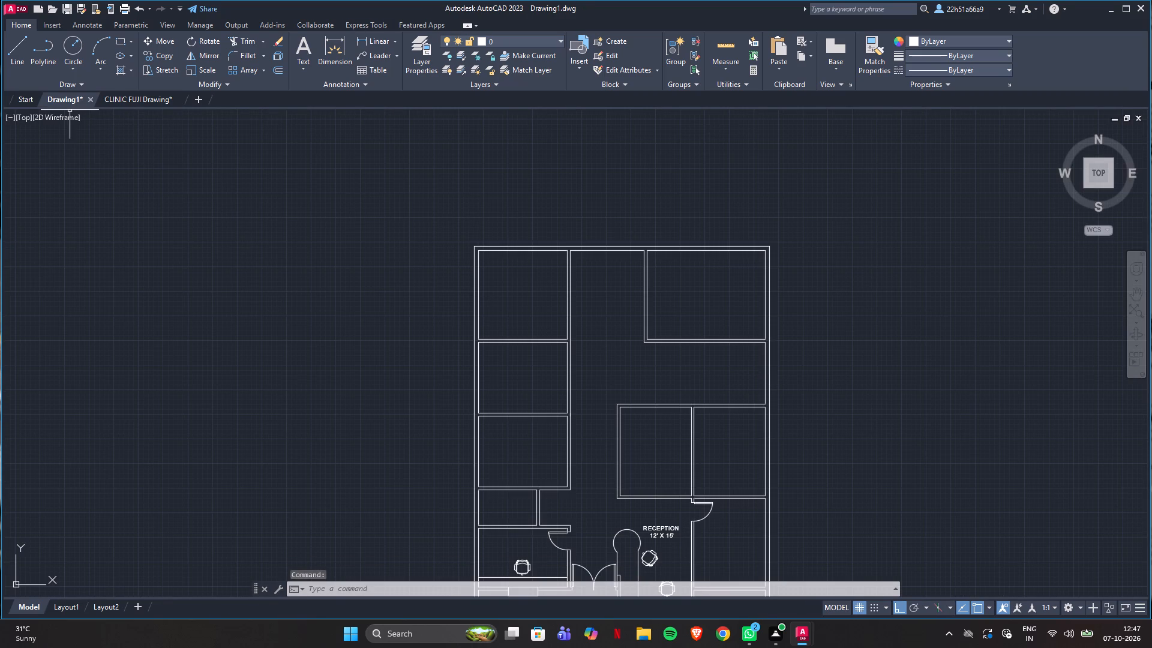
{"action": "left_click", "coordinate": [133, 96]}
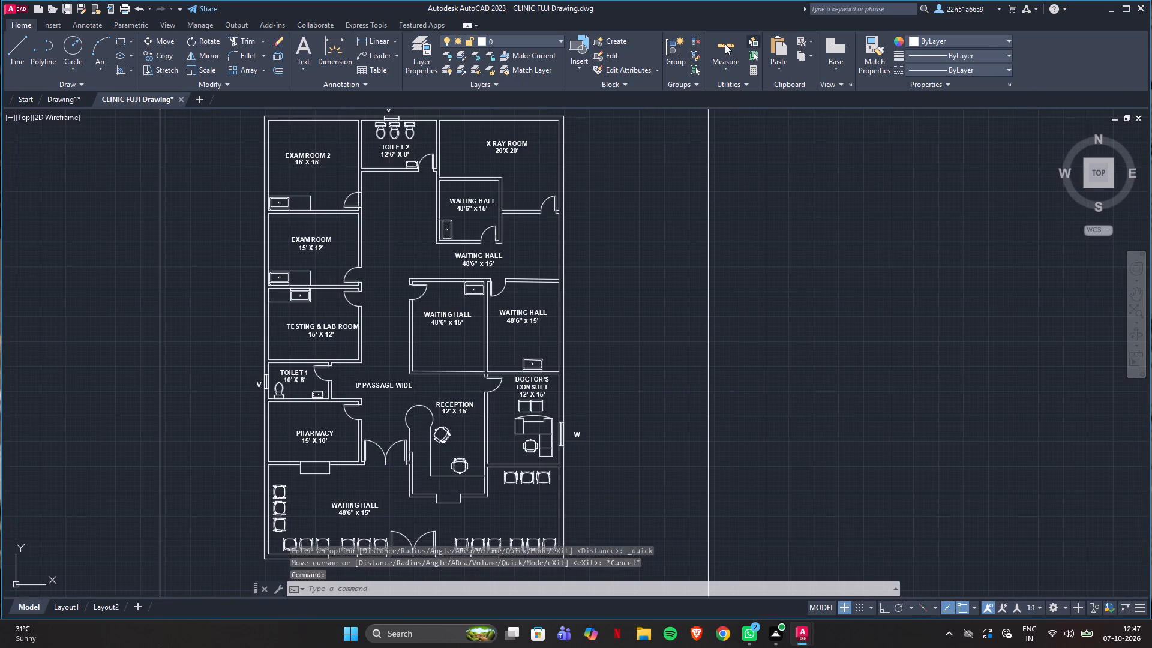
{"action": "left_click", "coordinate": [725, 44]}
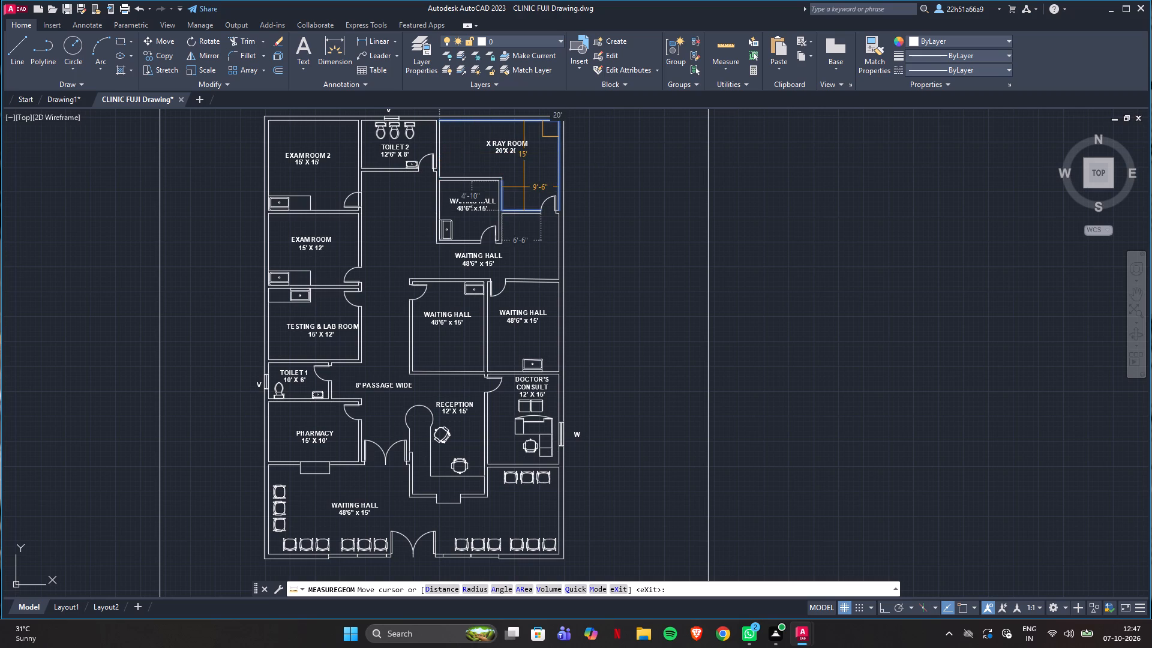
{"action": "key", "text": "Escape"}
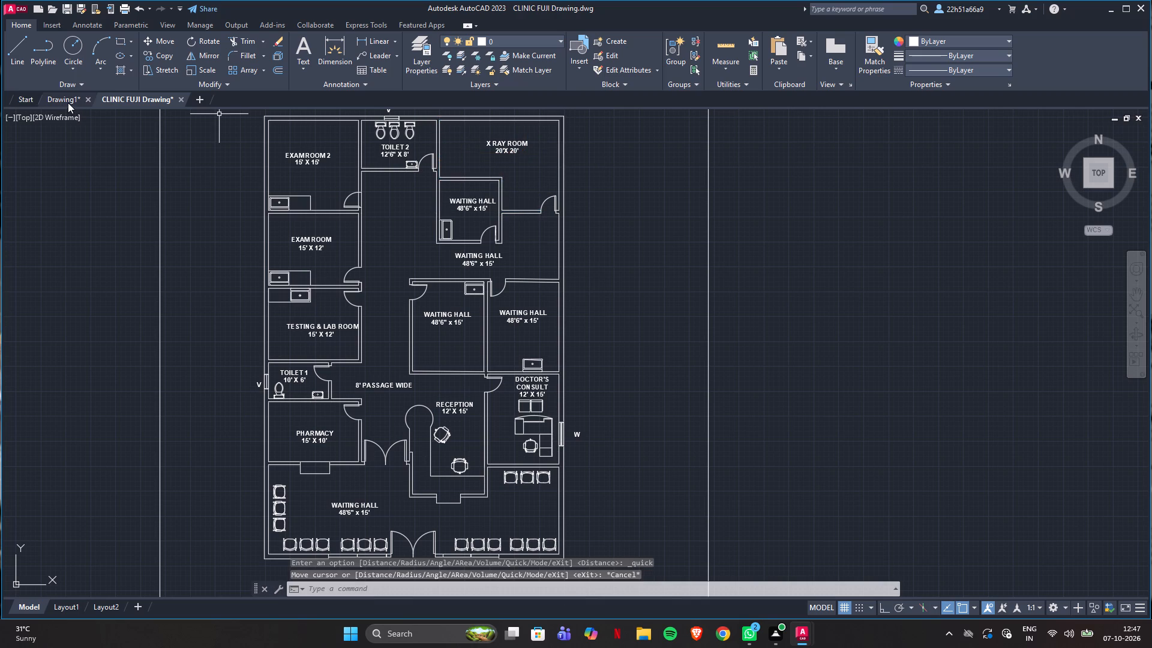
In Drawing1, draw a horizontal line about 10'-5" long from the X-ray room's passage-side wall, tracked 9'6" down from its upper inner corner.
{"action": "left_click", "coordinate": [66, 103]}
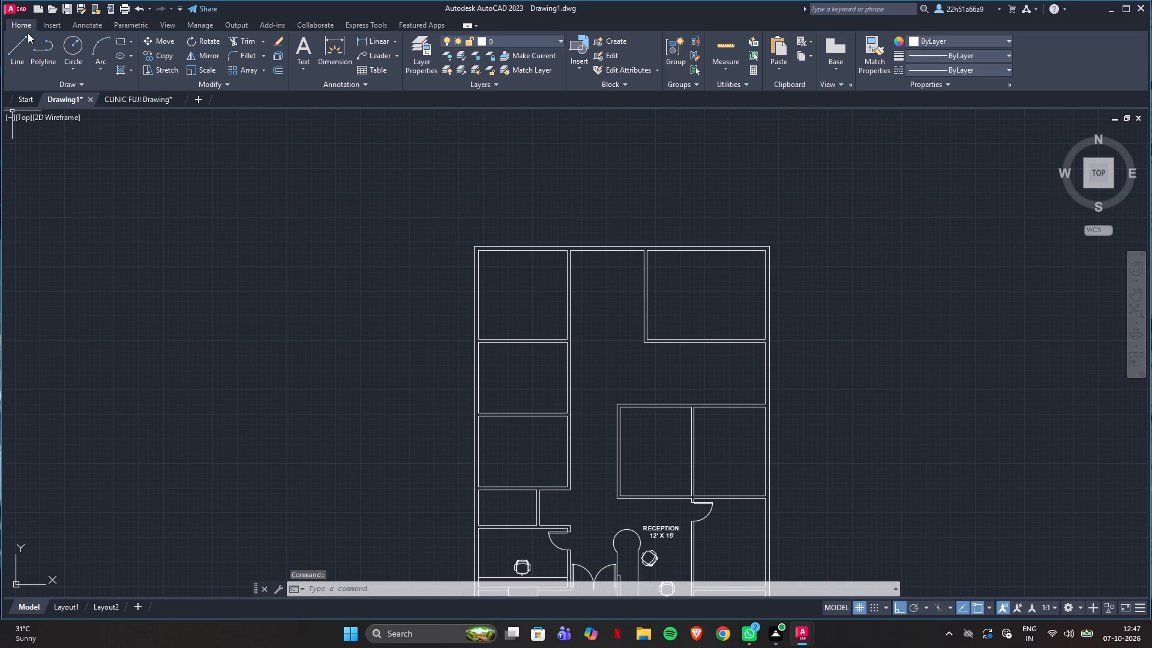
{"action": "left_click", "coordinate": [20, 41]}
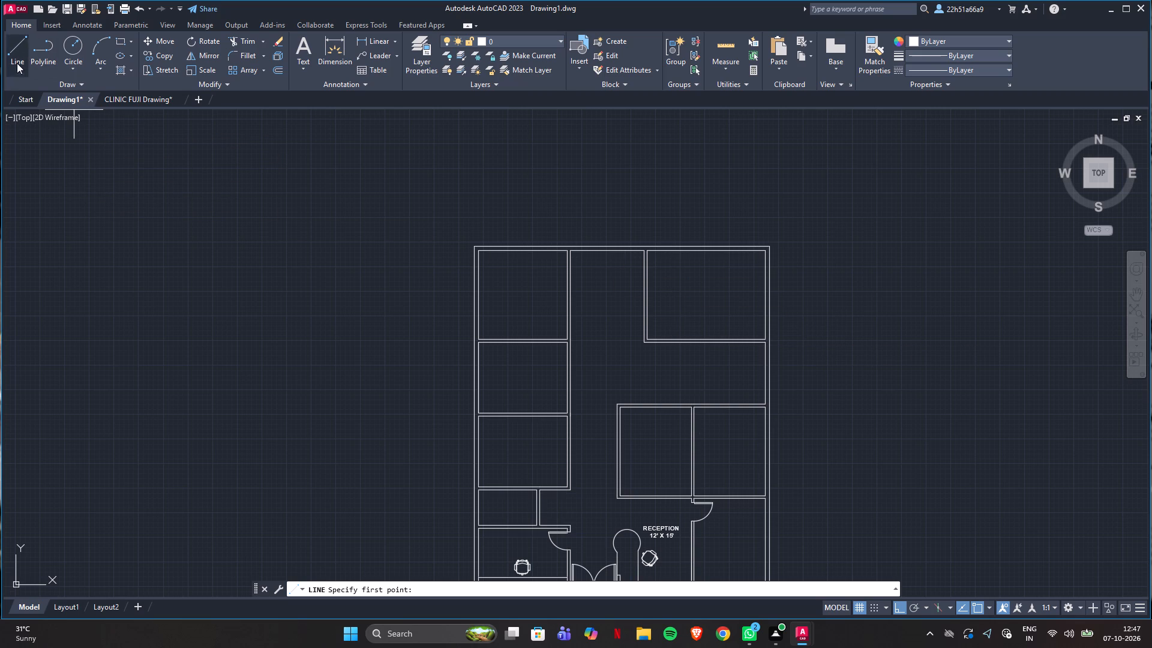
{"action": "type", "text": "tra"}
{"action": "key", "text": "Return"}
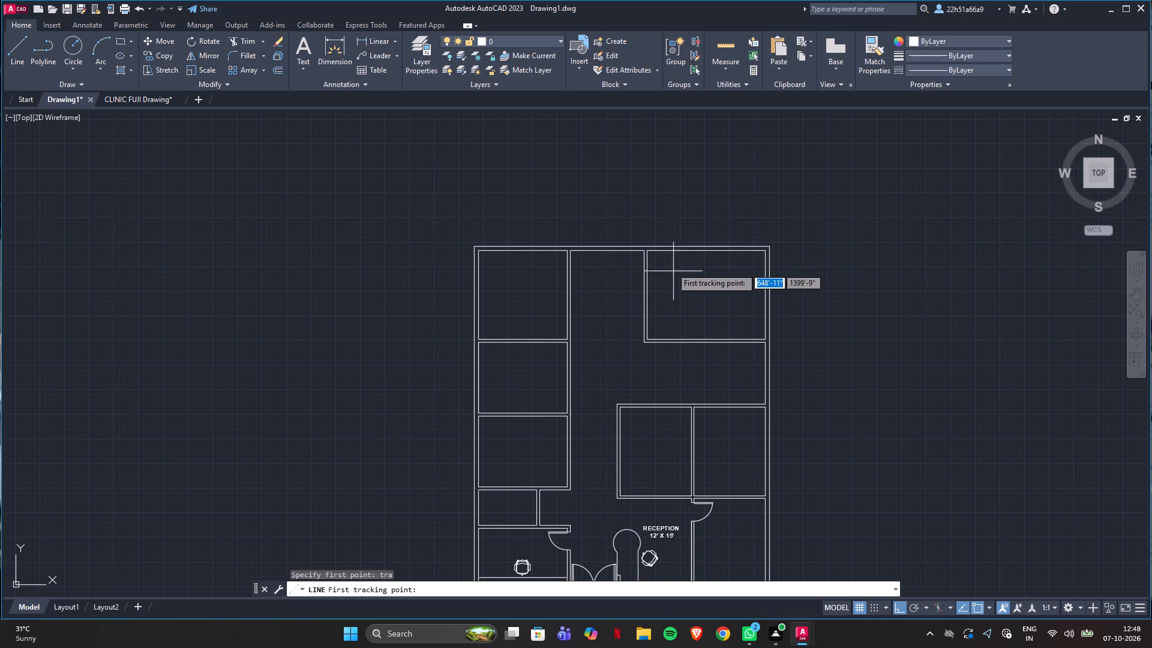
{"action": "left_click", "coordinate": [648, 251]}
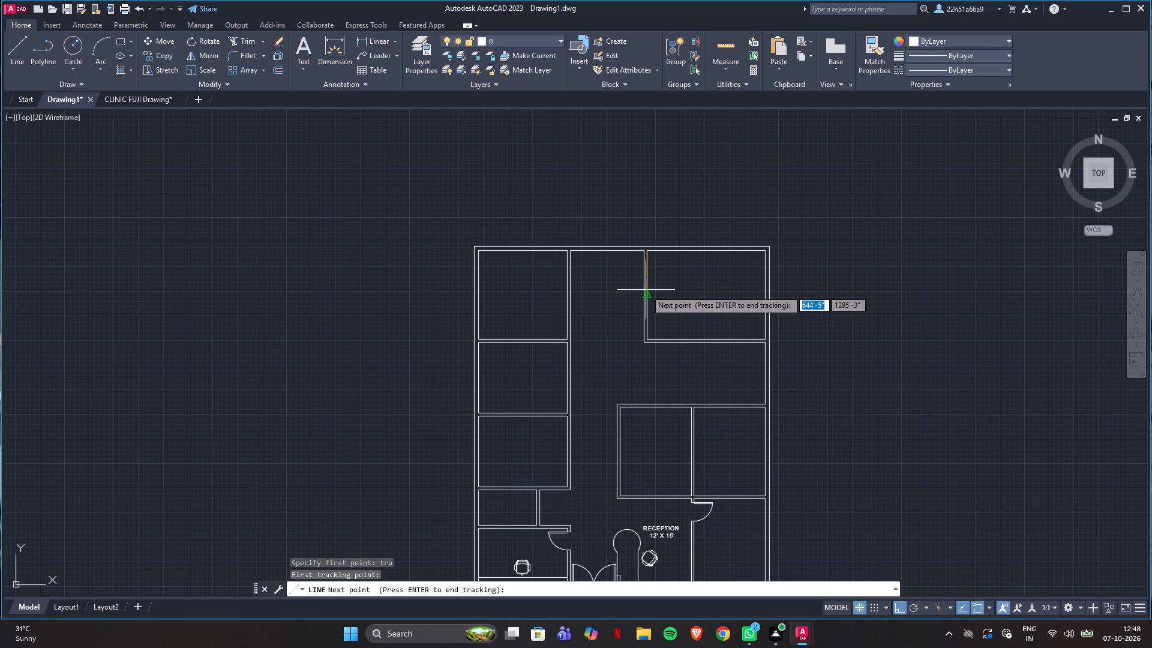
{"action": "type", "text": "9'6\""}
{"action": "key", "text": "Return"}
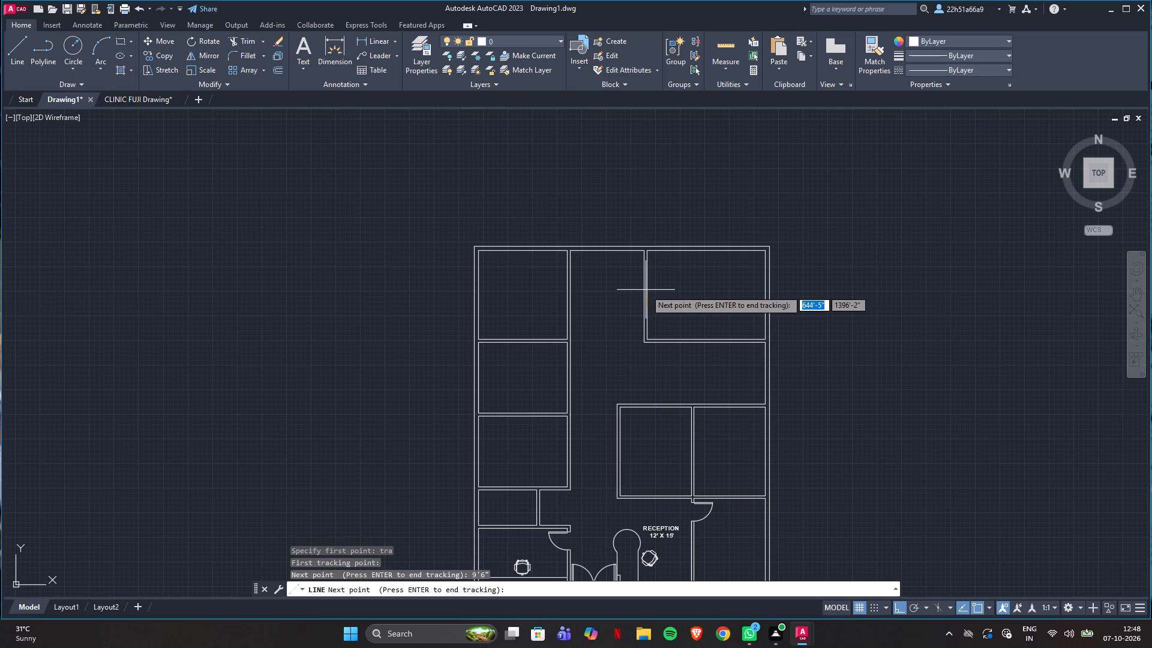
{"action": "key", "text": "Return"}
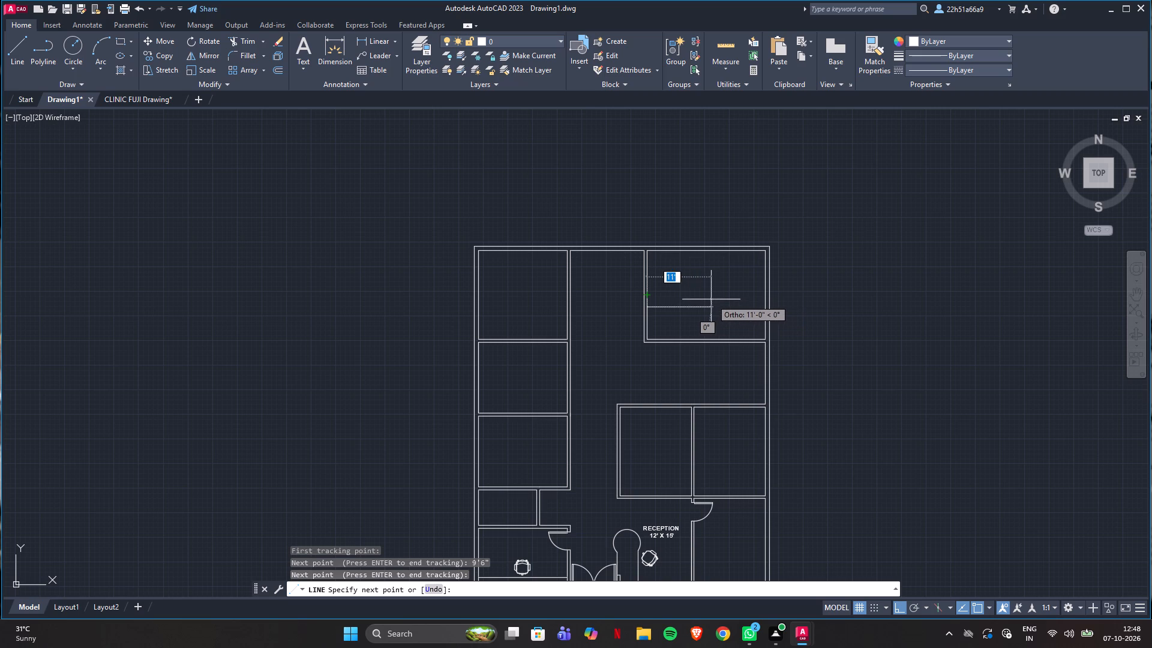
{"action": "scroll", "coordinate": [708, 299], "scroll_direction": "up", "scroll_amount": 2}
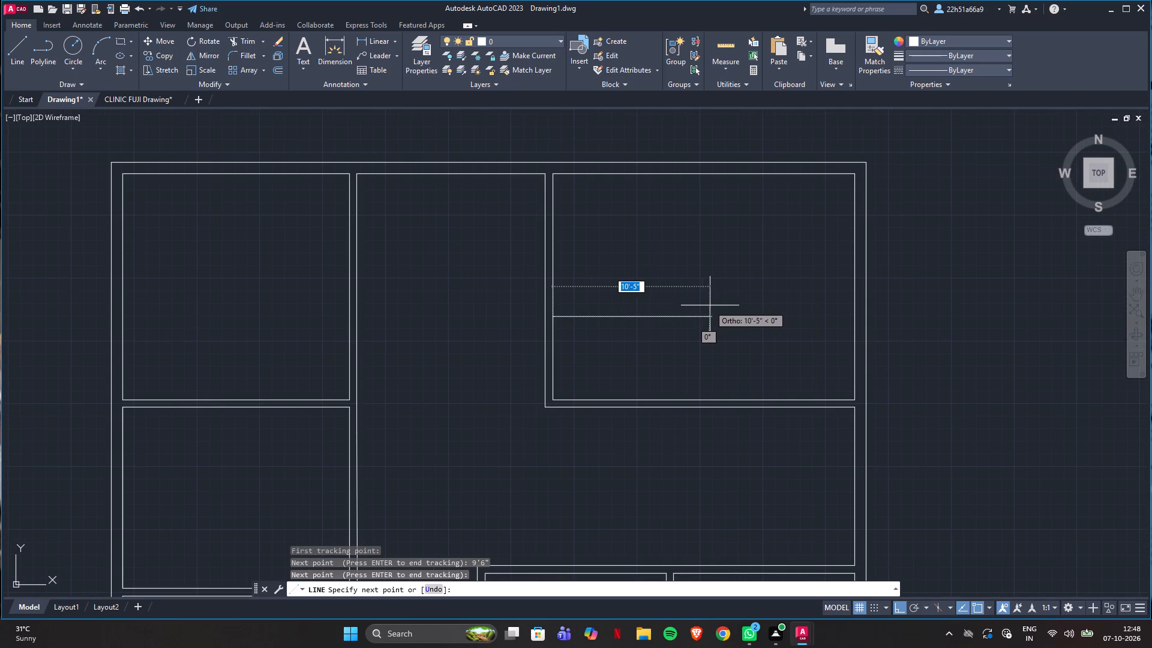
{"action": "left_click", "coordinate": [710, 305]}
{"action": "key", "text": "Escape"}
Draw a vertical line about 5'-7" up from the X-ray room's lower wall, tracked 9'6" from the lower inner corner at the outer wall.
{"action": "key", "text": "l"}
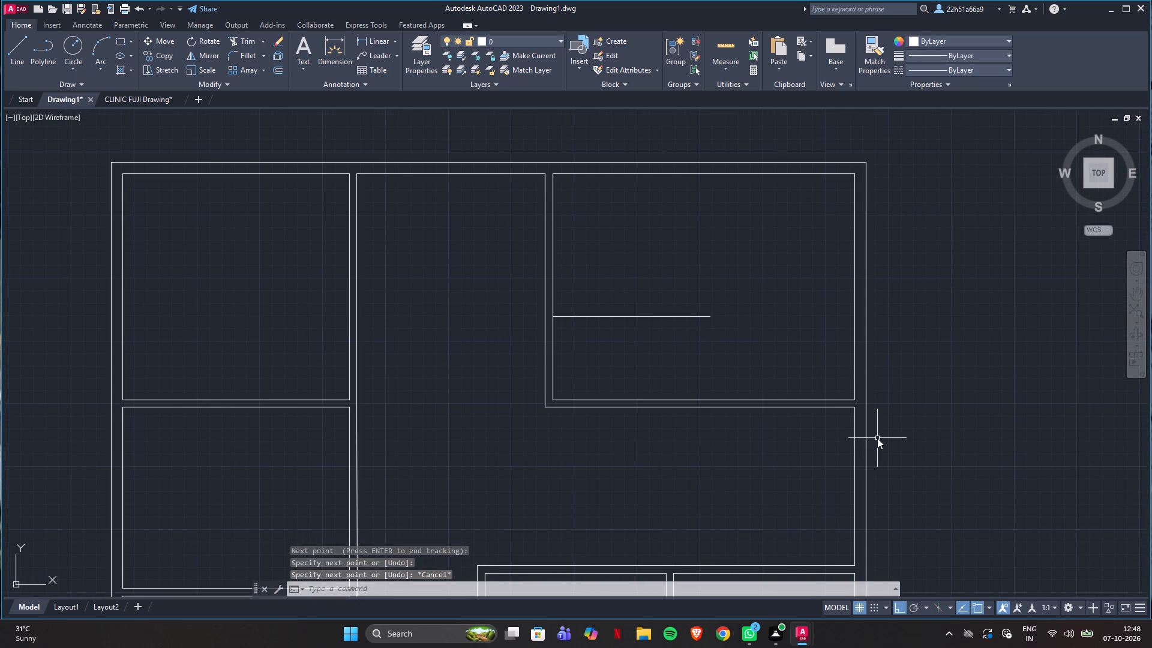
{"action": "key", "text": "Return"}
{"action": "type", "text": "tra"}
{"action": "key", "text": "Return"}
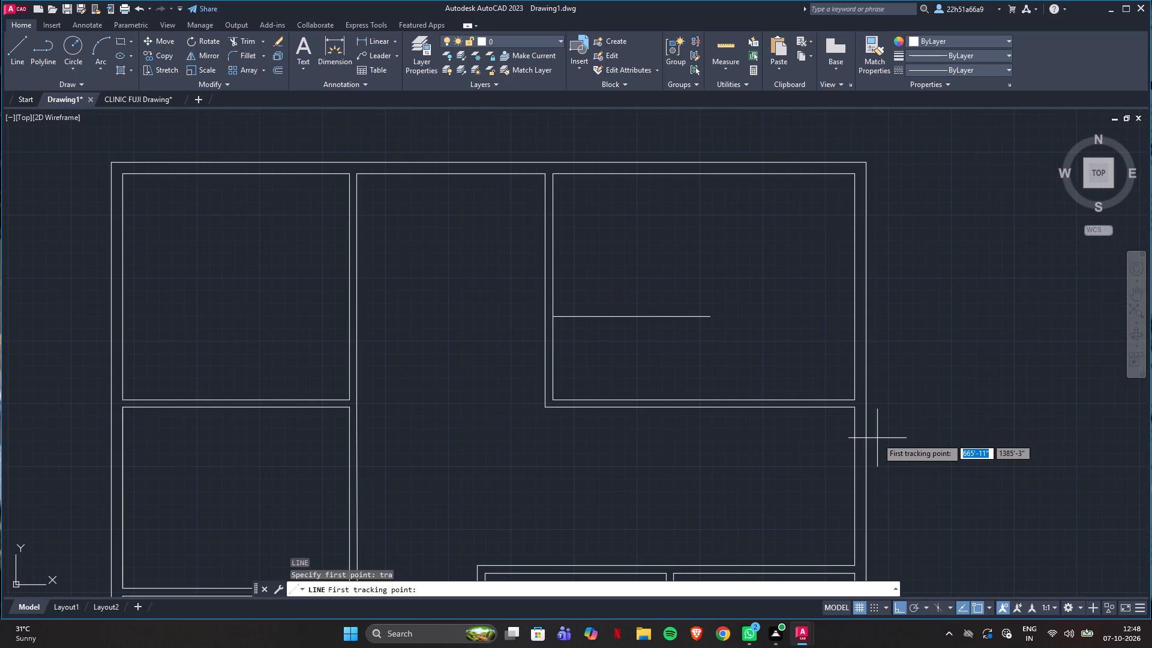
{"action": "left_click", "coordinate": [856, 397]}
{"action": "type", "text": "9'"}
{"action": "key", "text": "6"}
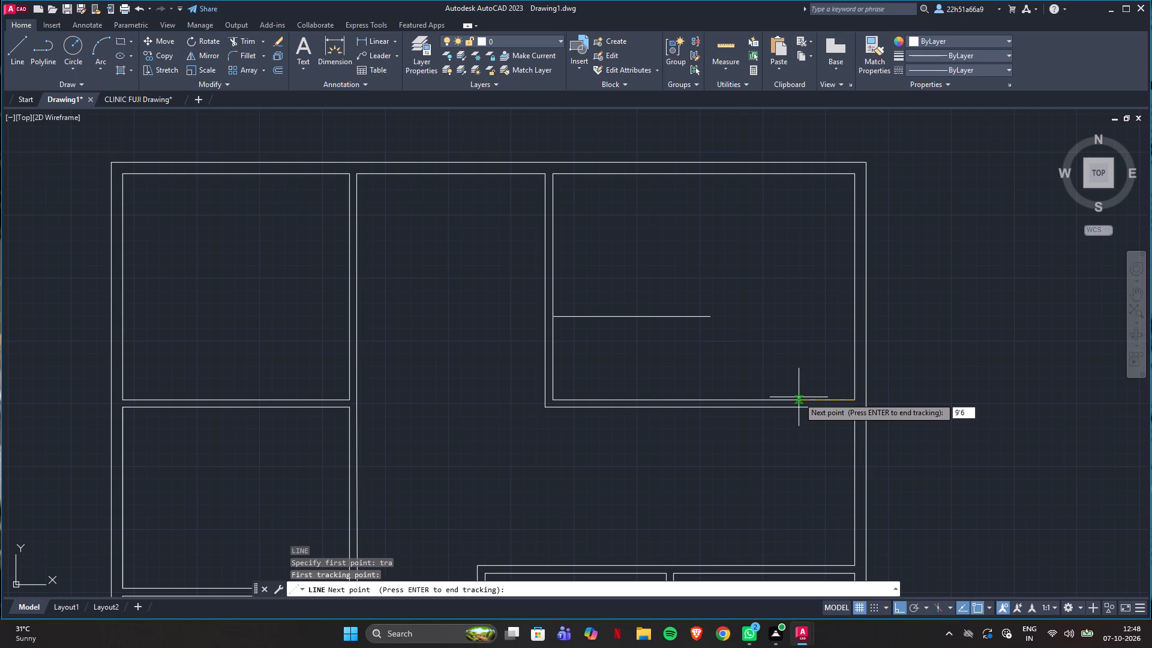
{"action": "key", "text": "shift+quotedbl"}
{"action": "key", "text": "Return"}
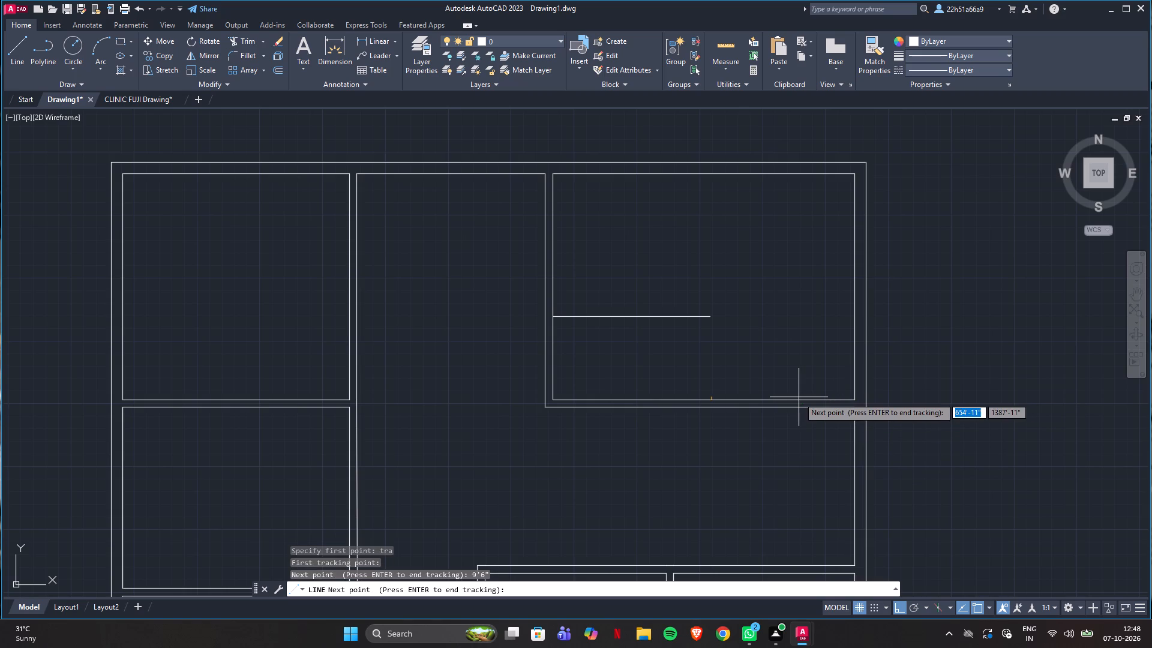
{"action": "key", "text": "Return"}
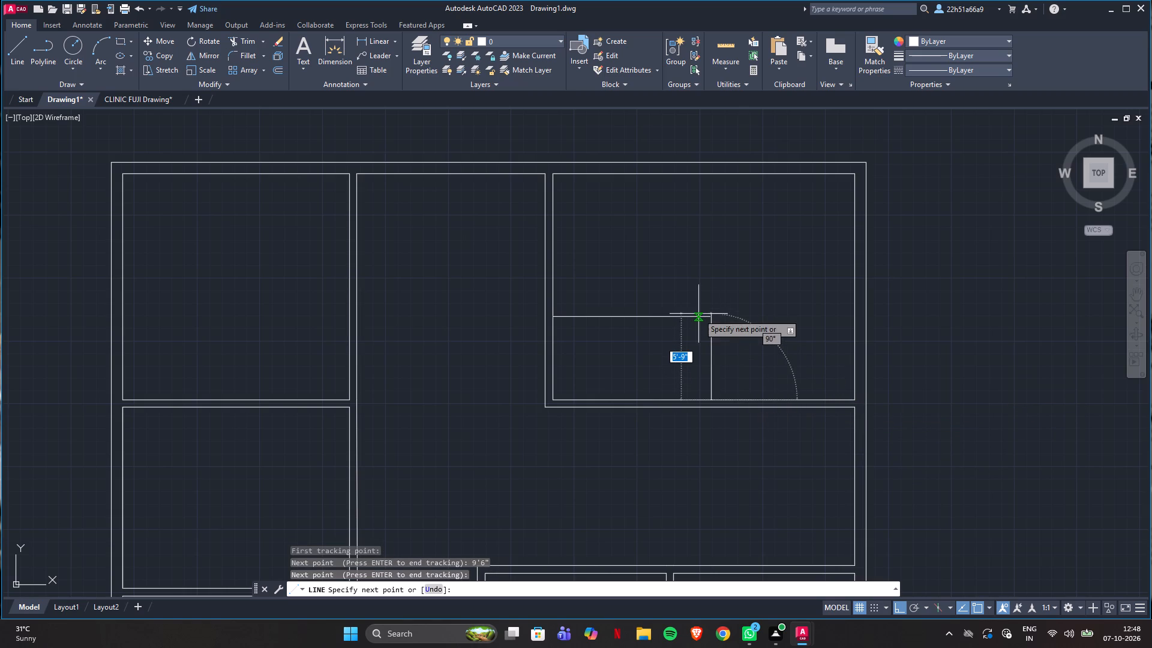
{"action": "scroll", "coordinate": [710, 319], "scroll_direction": "up", "scroll_amount": 3}
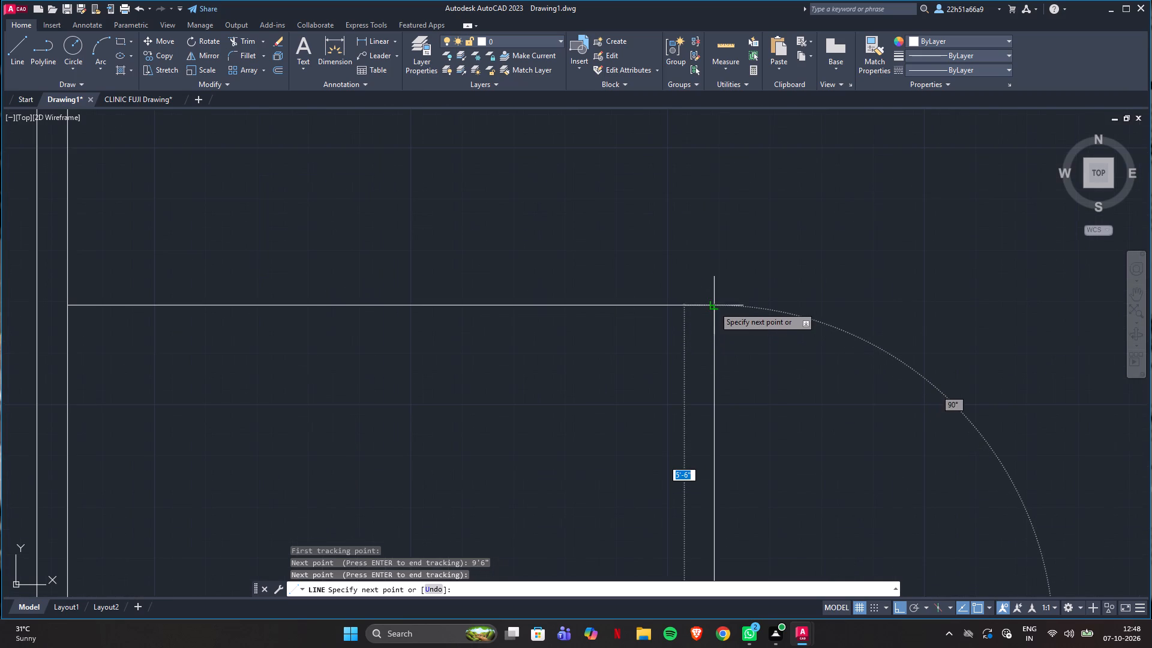
{"action": "scroll", "coordinate": [716, 308], "scroll_direction": "up", "scroll_amount": 3}
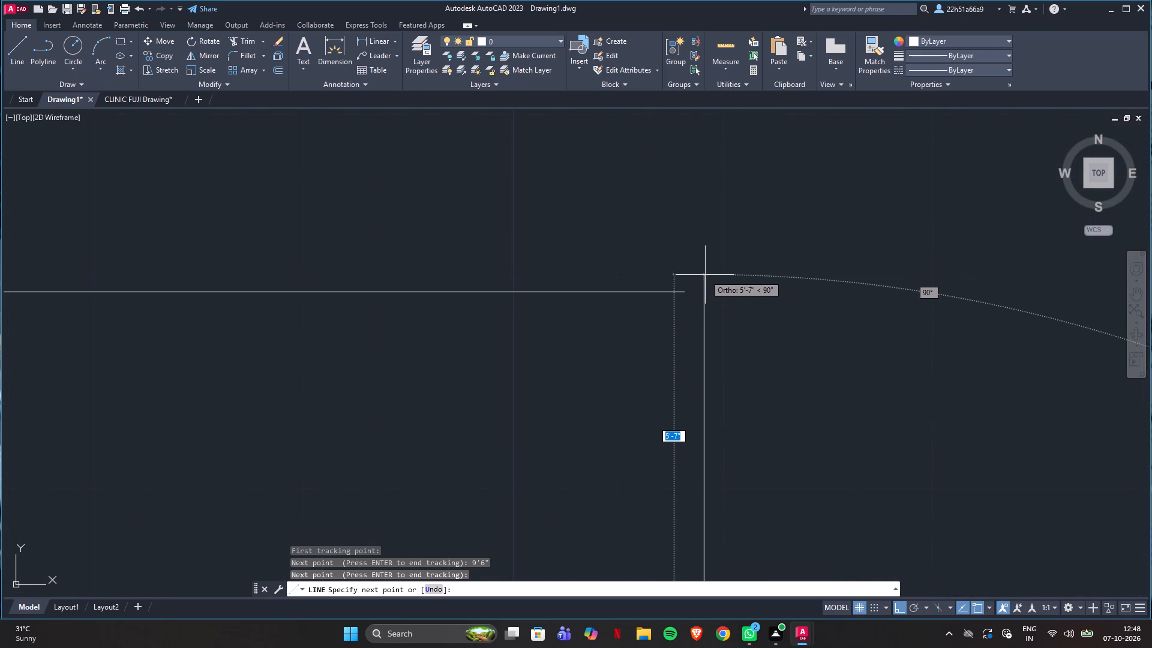
{"action": "left_click", "coordinate": [705, 275]}
{"action": "key", "text": "Escape"}
Close the notch's upper corner by stretching the horizontal line's end to the vertical line and trimming the vertical line's overshoot.
{"action": "left_click", "coordinate": [682, 293]}
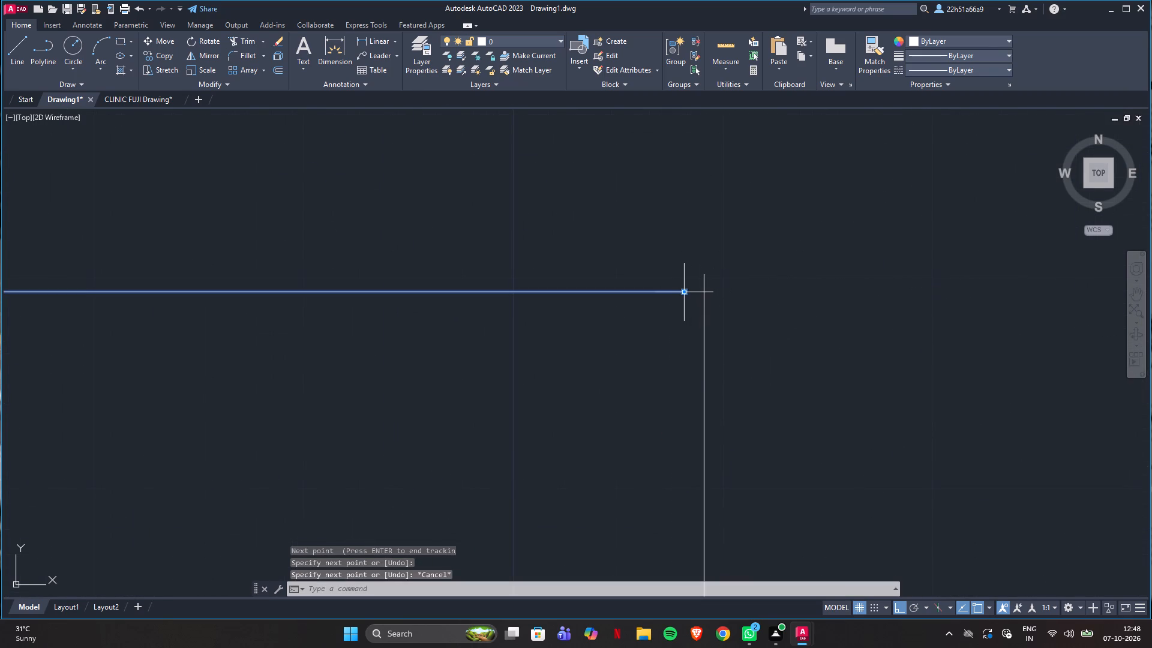
{"action": "left_click", "coordinate": [683, 292]}
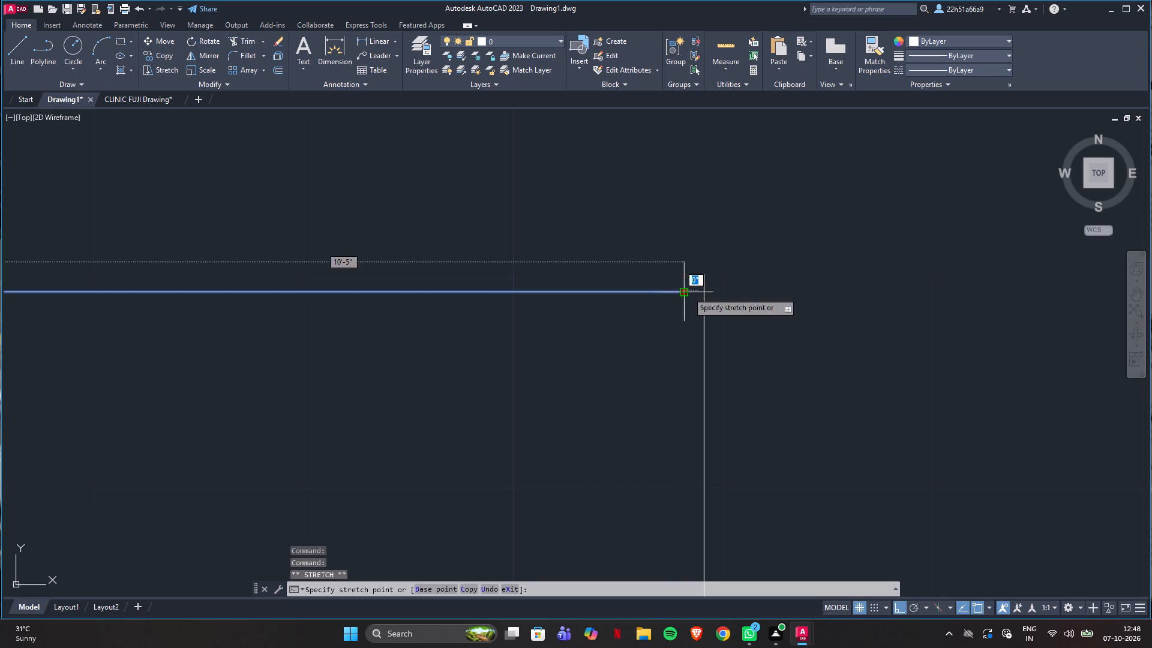
{"action": "left_click", "coordinate": [701, 293]}
{"action": "key", "text": "Escape"}
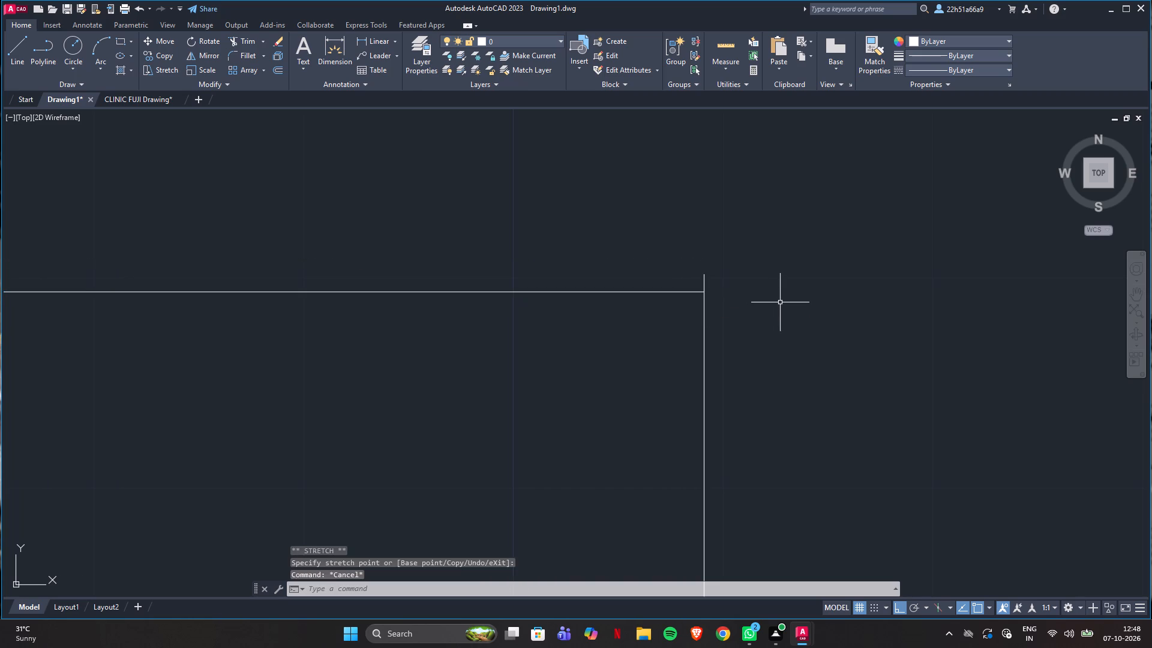
{"action": "type", "text": "tr"}
{"action": "key", "text": "Return"}
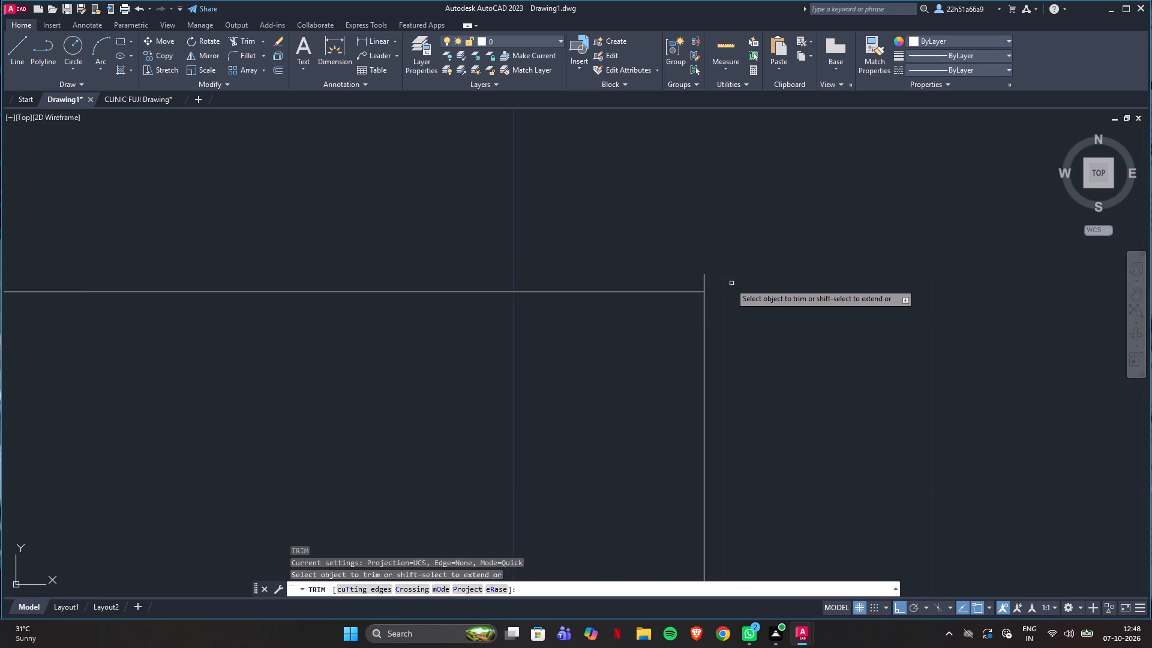
{"action": "left_click", "coordinate": [704, 283]}
{"action": "key", "text": "Escape"}
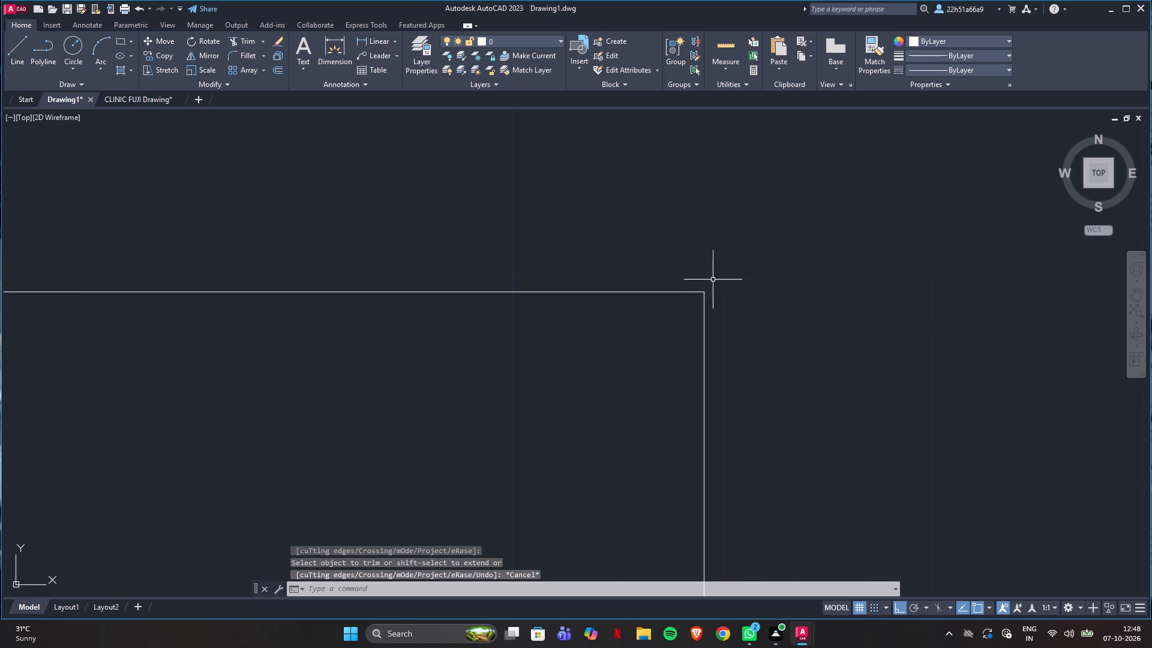
Carry the notch outline across both walls, adding a short line through the lower wall and stretching the horizontal line through the passage-side wall.
{"action": "scroll", "coordinate": [742, 289], "scroll_direction": "down", "scroll_amount": 3}
{"action": "scroll", "coordinate": [809, 337], "scroll_direction": "down", "scroll_amount": 2}
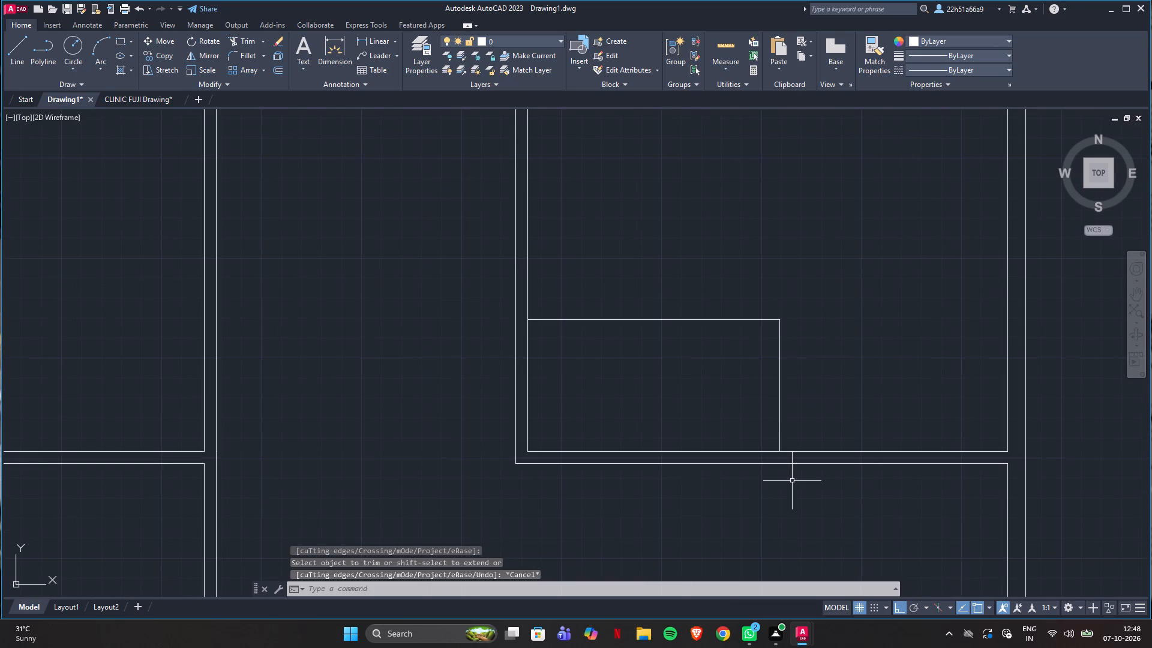
{"action": "key", "text": "l"}
{"action": "key", "text": "Return"}
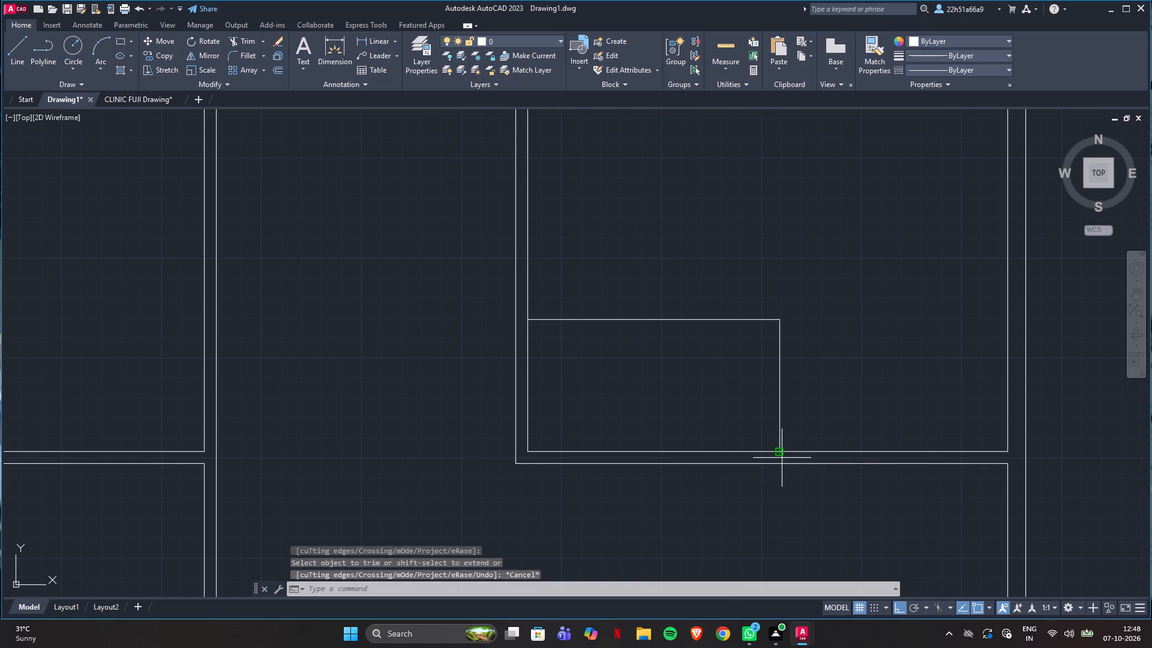
{"action": "left_click", "coordinate": [779, 449]}
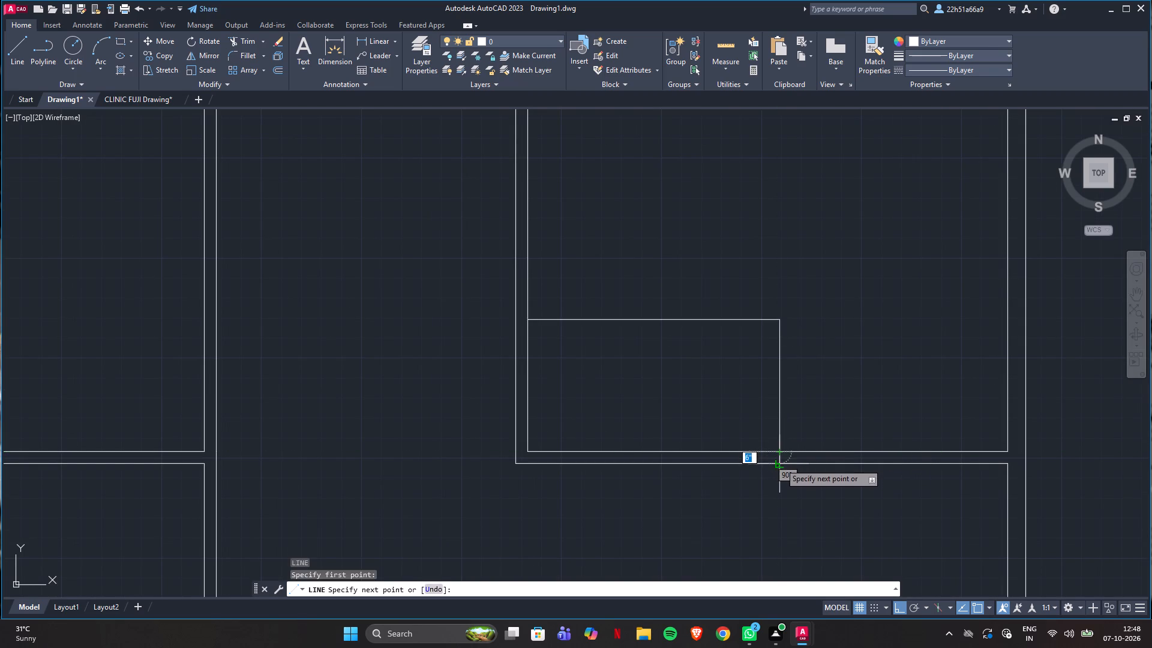
{"action": "left_click", "coordinate": [780, 465]}
{"action": "key", "text": "Escape"}
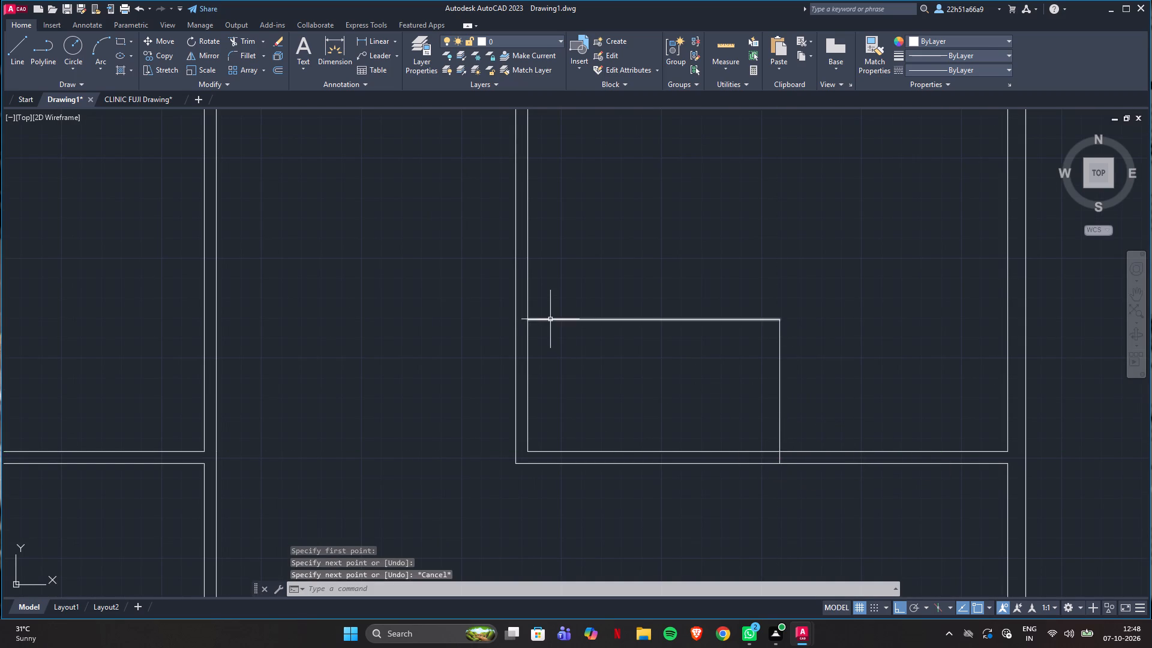
{"action": "left_click", "coordinate": [550, 319]}
{"action": "left_click", "coordinate": [525, 319]}
{"action": "left_click", "coordinate": [514, 319]}
{"action": "key", "text": "Escape"}
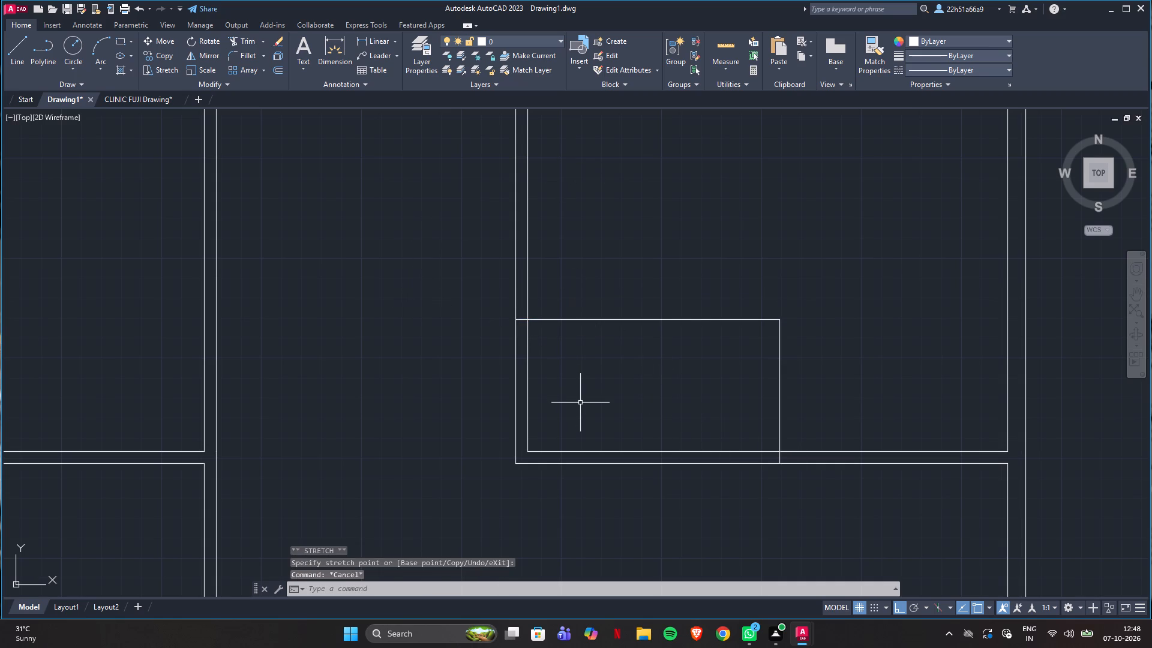
Trim both lines of the X-ray room's lower wall where they cross the notch.
{"action": "key", "text": "t"}
{"action": "key", "text": "r"}
{"action": "key", "text": "Return"}
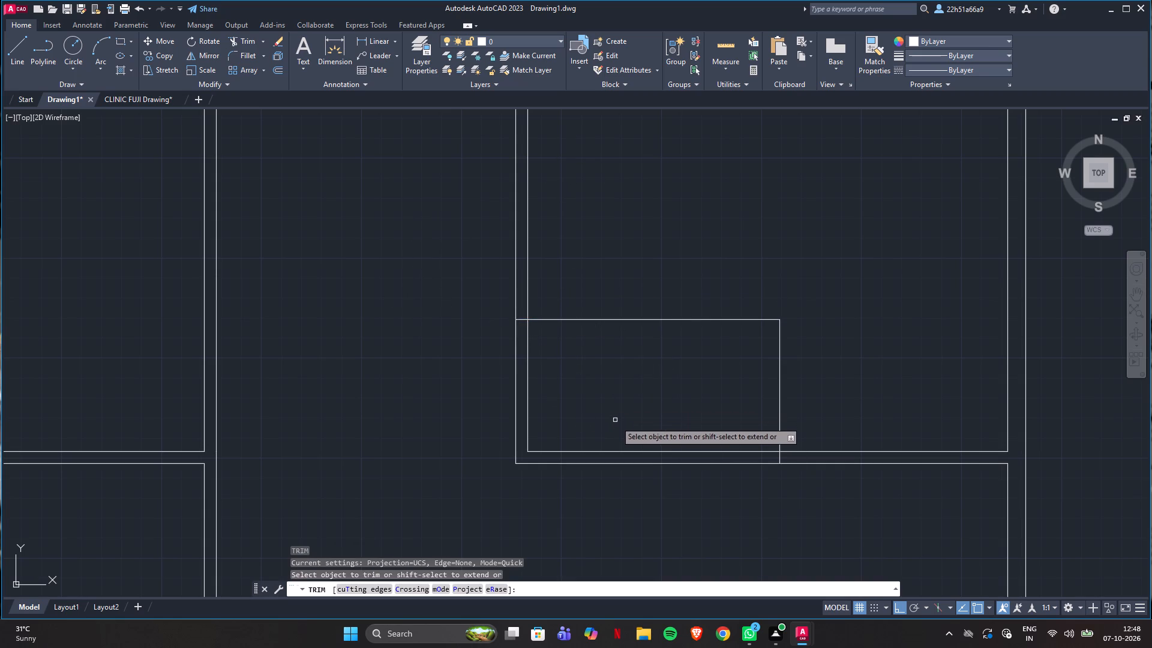
{"action": "left_click_drag", "start_coordinate": [628, 430], "coordinate": [625, 494]}
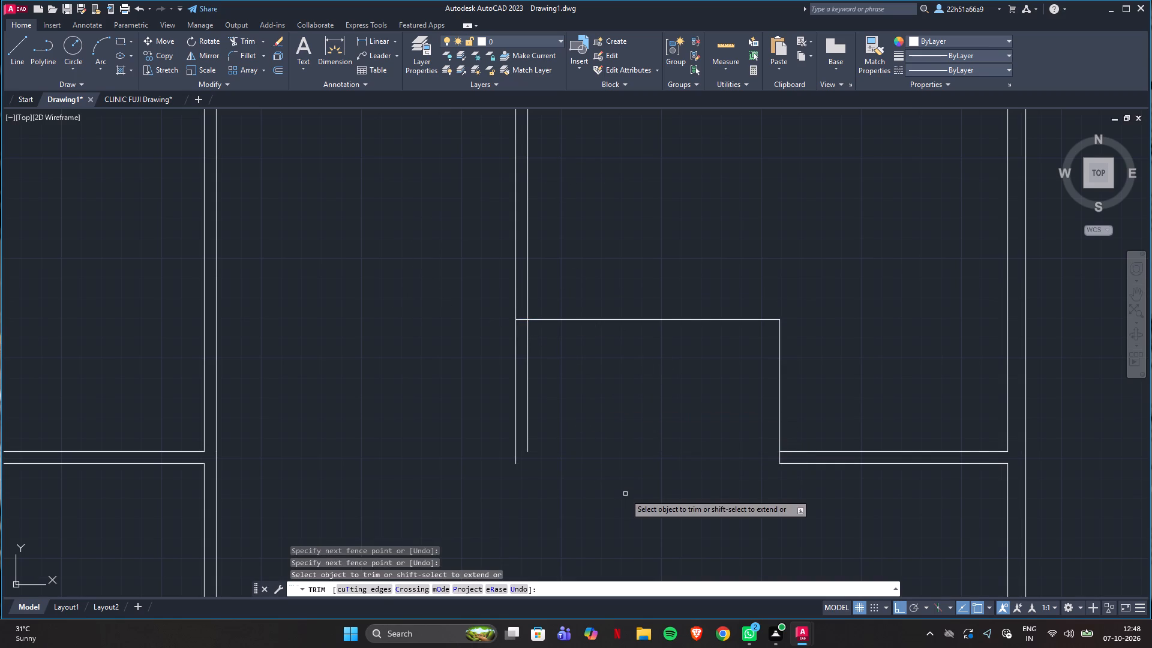
{"action": "key", "text": "Escape"}
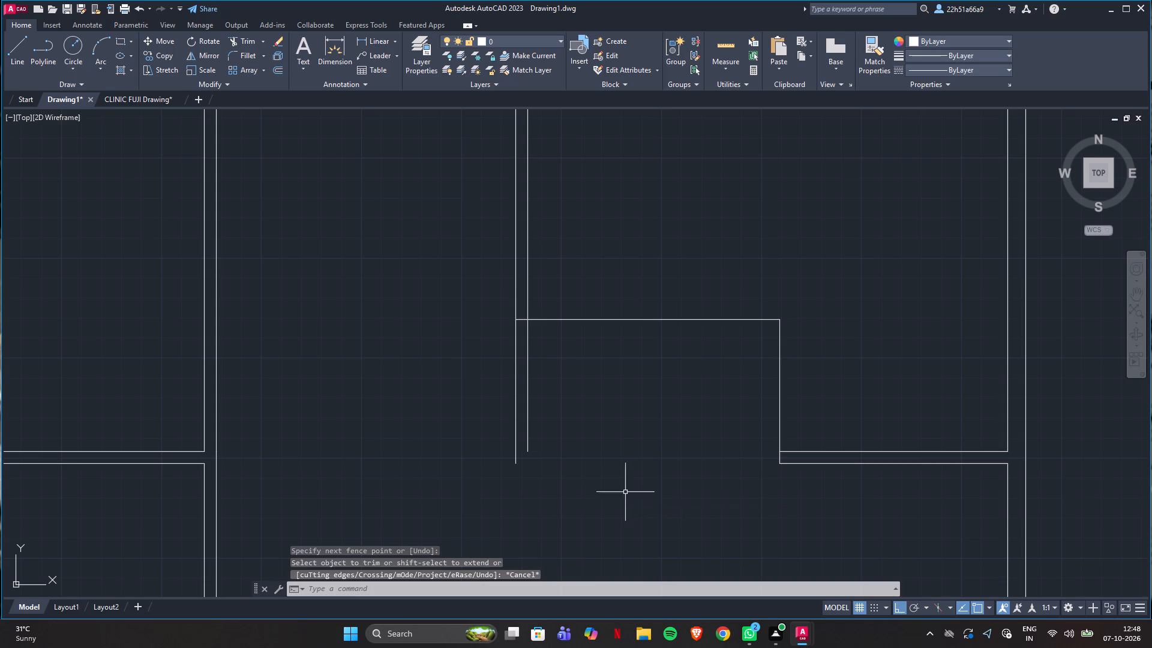
Offset the notch's vertical line, its short extension through the lower wall and its horizontal line 6" inward.
{"action": "type", "text": "of"}
{"action": "key", "text": "Return"}
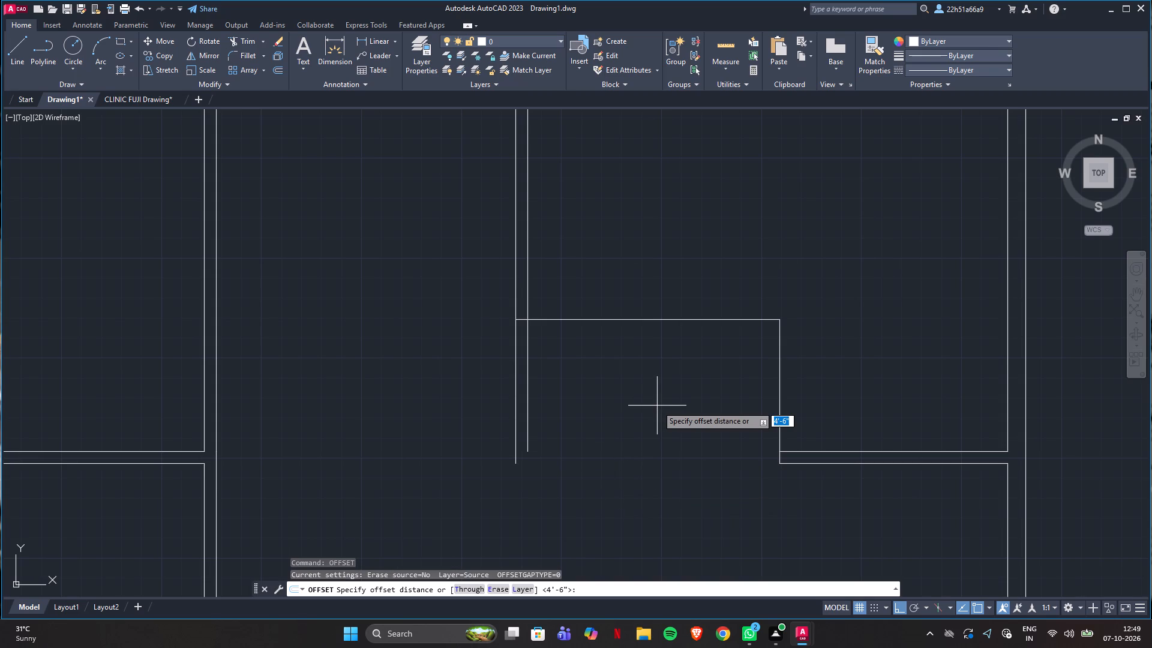
{"action": "type", "text": "6\""}
{"action": "key", "text": "Return"}
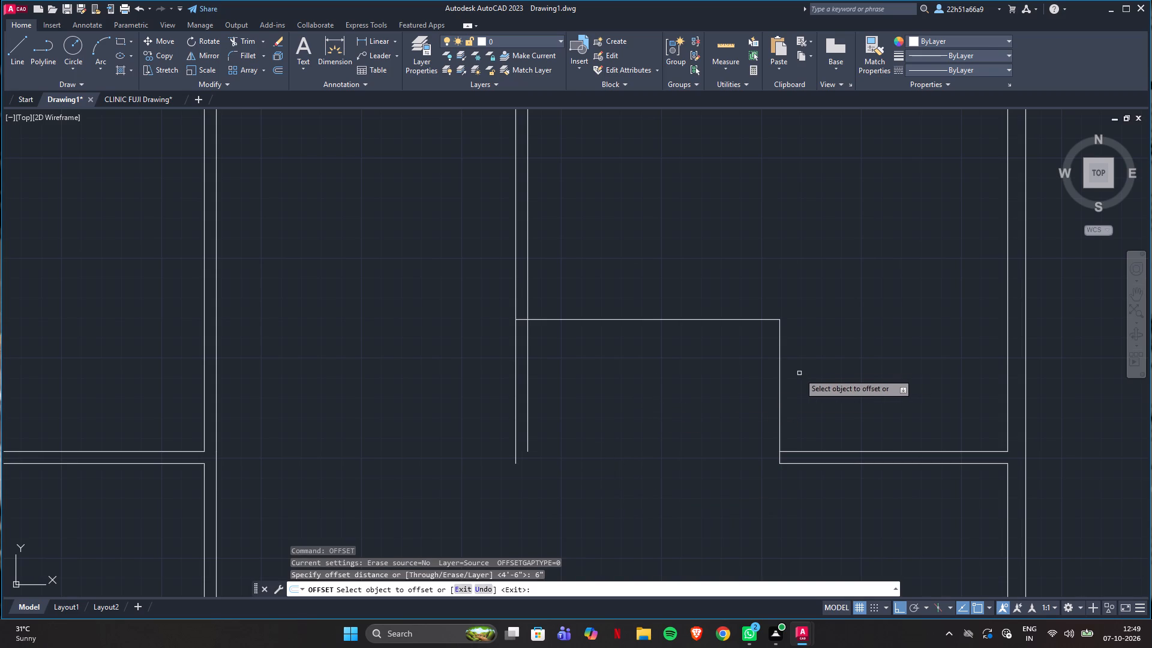
{"action": "left_click_drag", "start_coordinate": [779, 379], "coordinate": [772, 381]}
{"action": "left_click", "coordinate": [738, 386]}
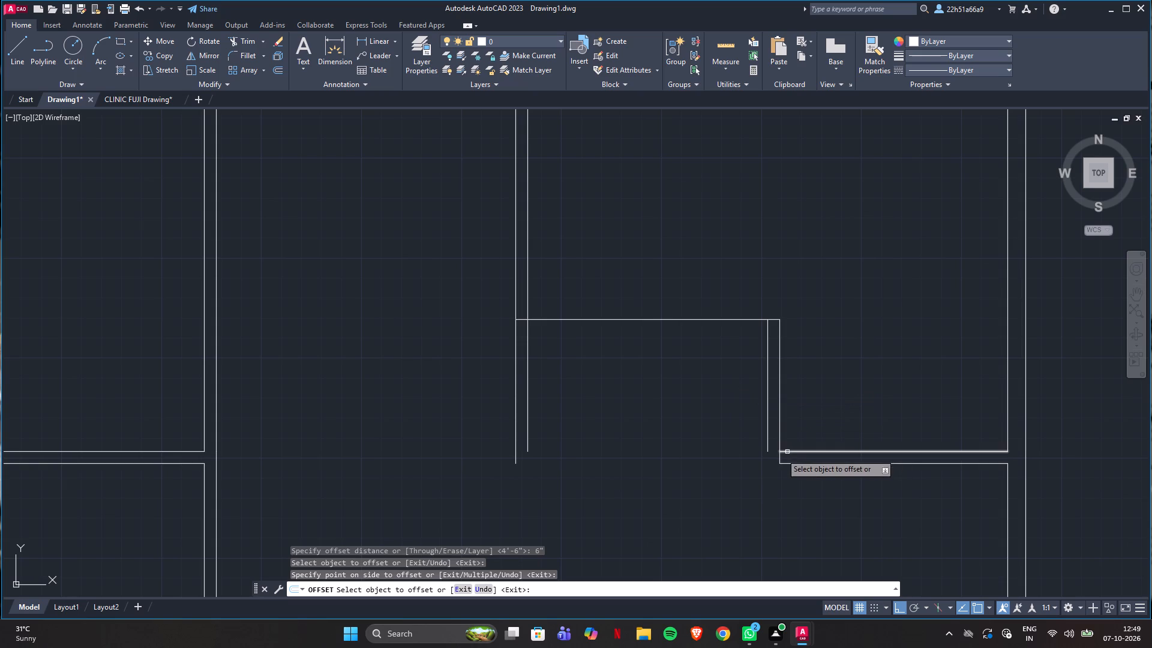
{"action": "left_click_drag", "start_coordinate": [781, 455], "coordinate": [773, 457]}
{"action": "left_click", "coordinate": [755, 460]}
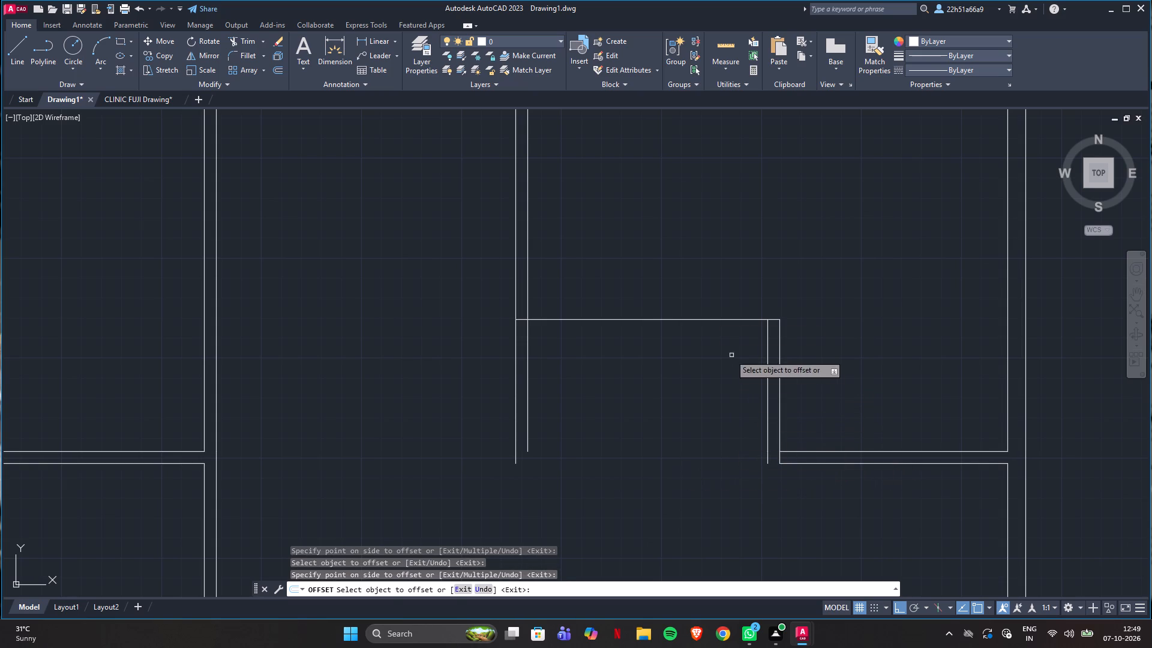
{"action": "left_click", "coordinate": [703, 318]}
{"action": "left_click", "coordinate": [702, 335]}
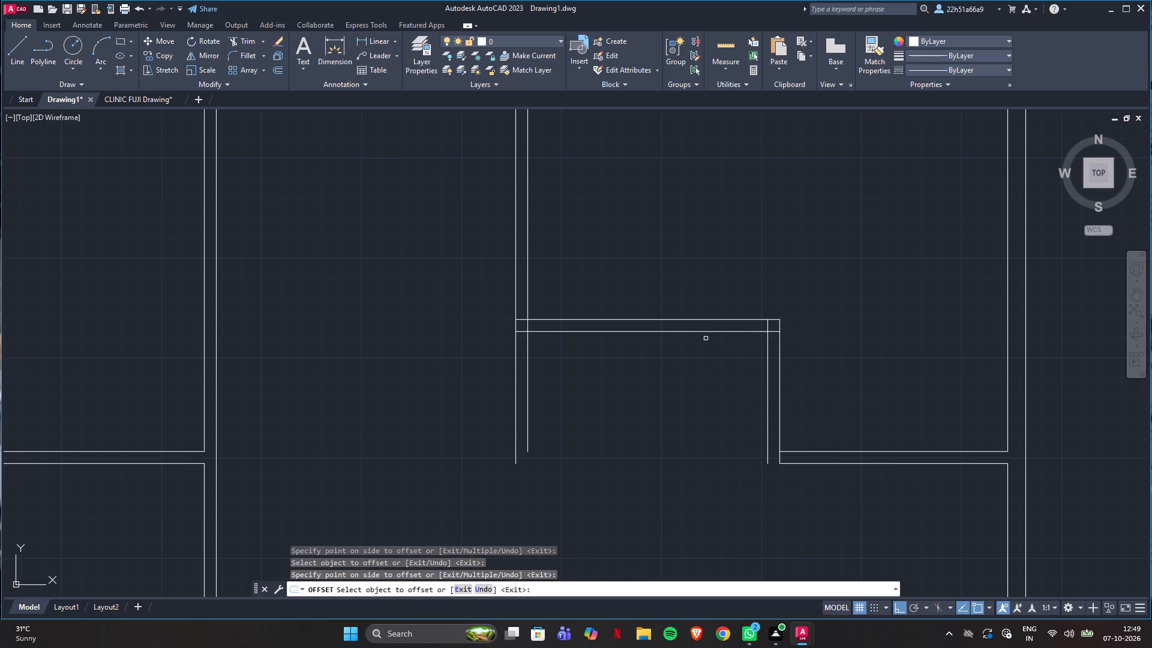
{"action": "key", "text": "Escape"}
Trim the overlapping wall lines at the notch's inner upper corner and at its junction with the passage-side wall.
{"action": "type", "text": "tr"}
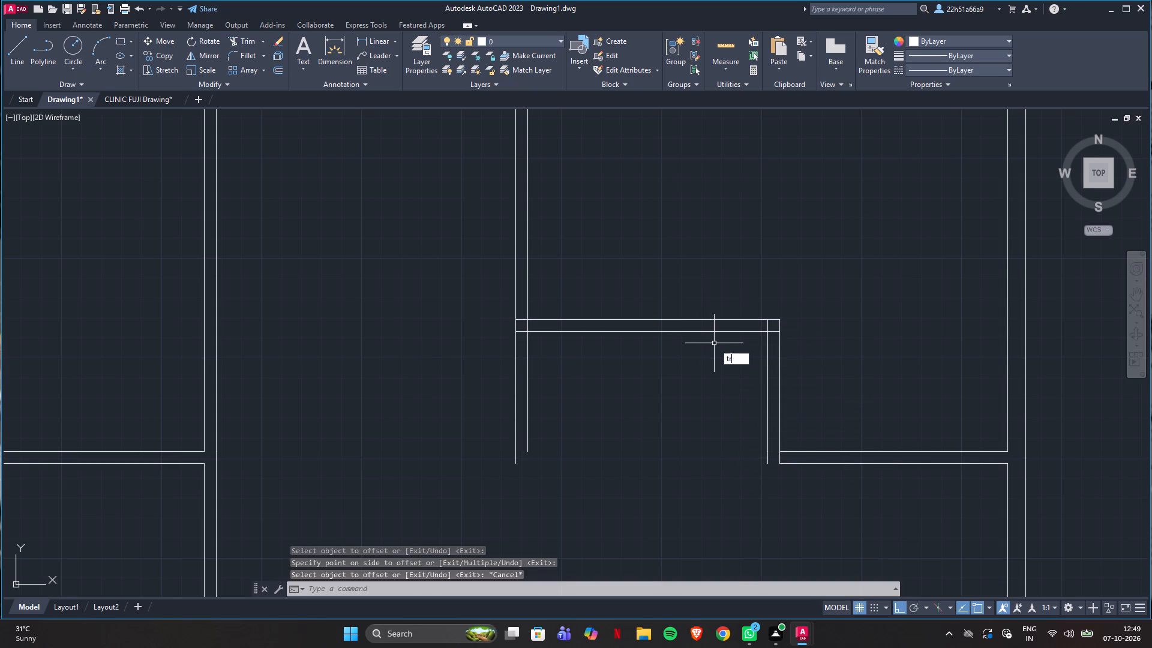
{"action": "key", "text": "Return"}
{"action": "scroll", "coordinate": [760, 323], "scroll_direction": "up", "scroll_amount": 3}
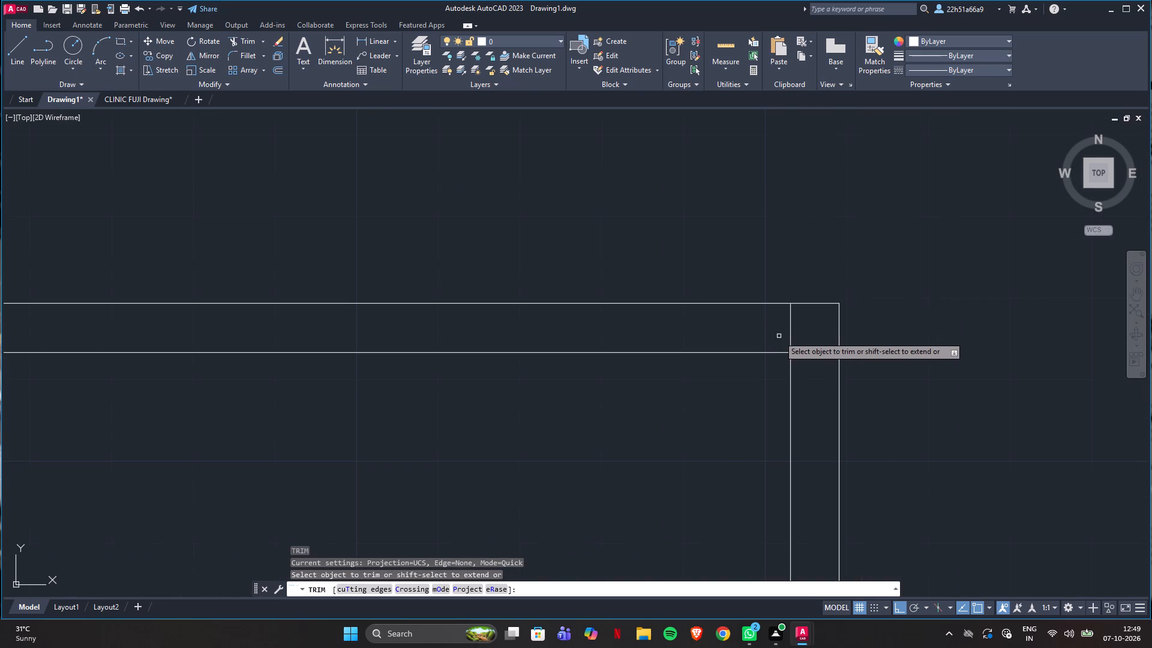
{"action": "left_click_drag", "start_coordinate": [779, 329], "coordinate": [810, 375]}
{"action": "scroll", "coordinate": [795, 238], "scroll_direction": "down", "scroll_amount": 3}
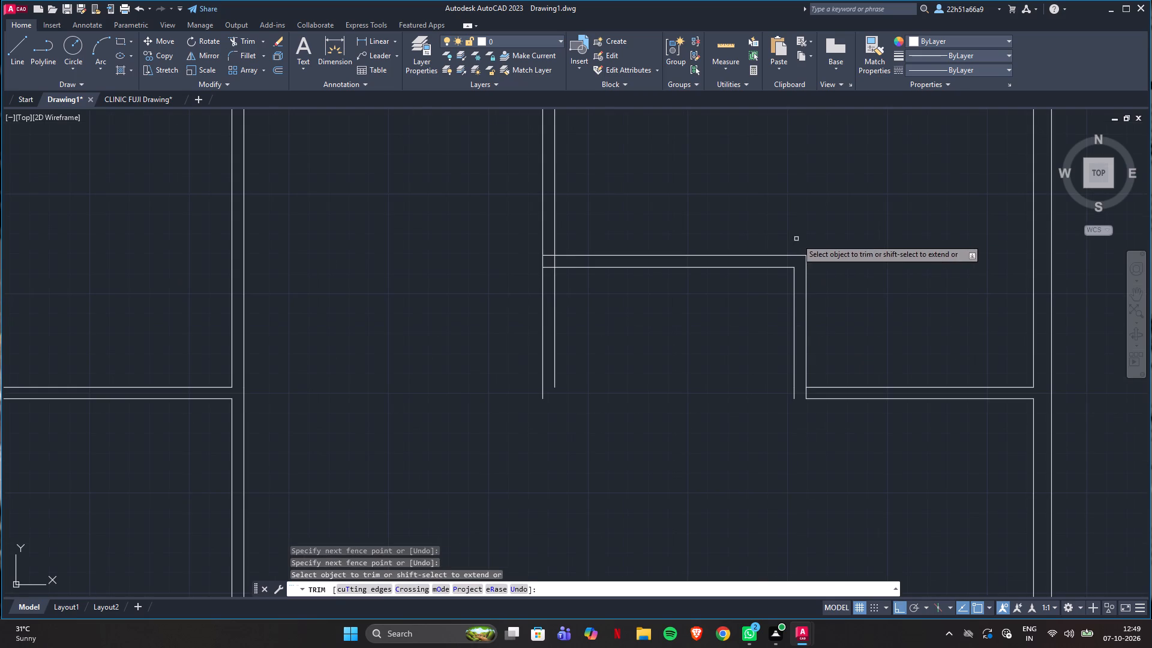
{"action": "scroll", "coordinate": [548, 264], "scroll_direction": "up", "scroll_amount": 3}
{"action": "left_click_drag", "start_coordinate": [545, 214], "coordinate": [545, 224]}
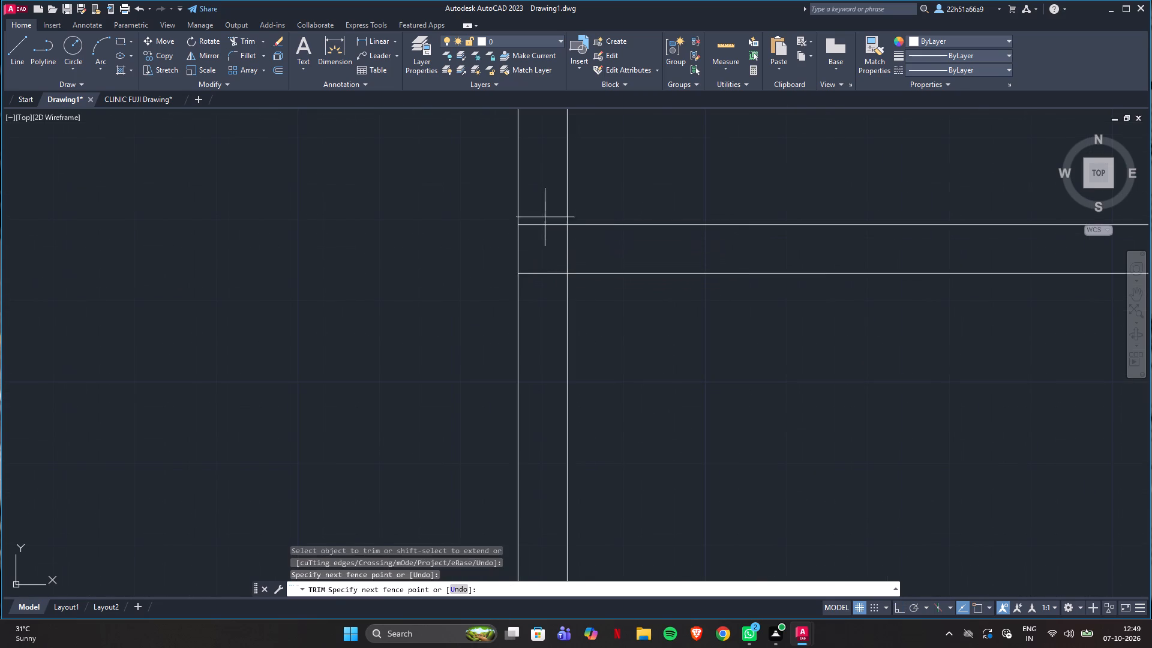
{"action": "left_click_drag", "start_coordinate": [545, 224], "coordinate": [548, 291]}
{"action": "left_click_drag", "start_coordinate": [578, 251], "coordinate": [556, 251]}
{"action": "scroll", "coordinate": [556, 251], "scroll_direction": "down", "scroll_amount": 3}
{"action": "key", "text": "Escape"}
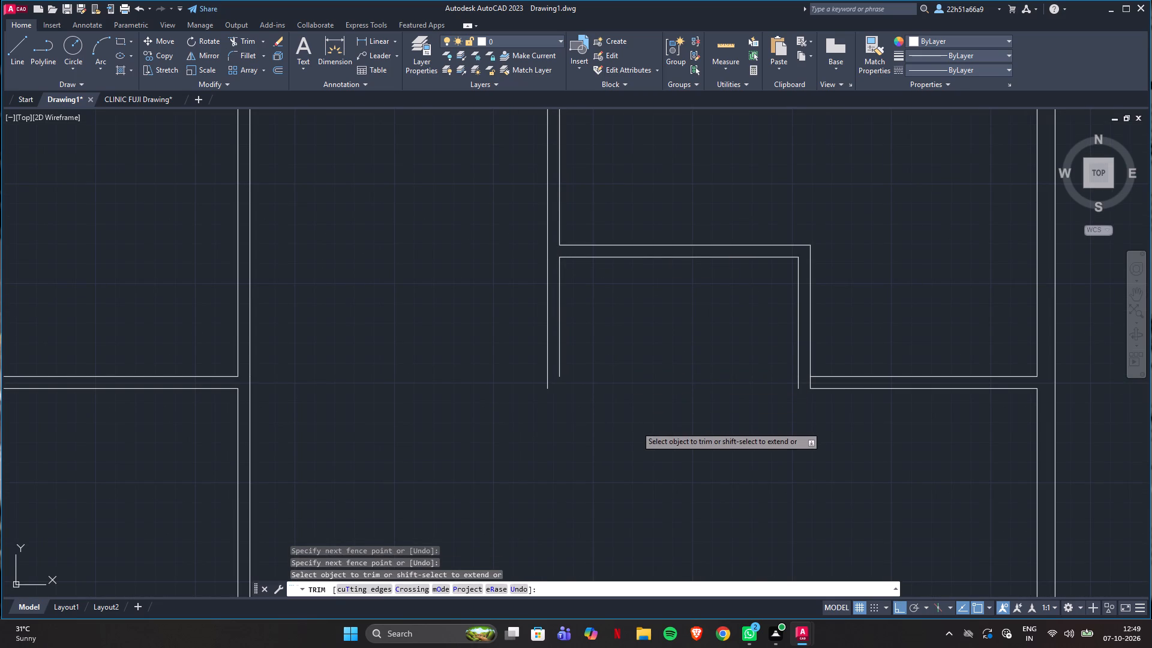
Use Quick measure to check the width and depth inside the notch.
{"action": "left_click", "coordinate": [17, 55]}
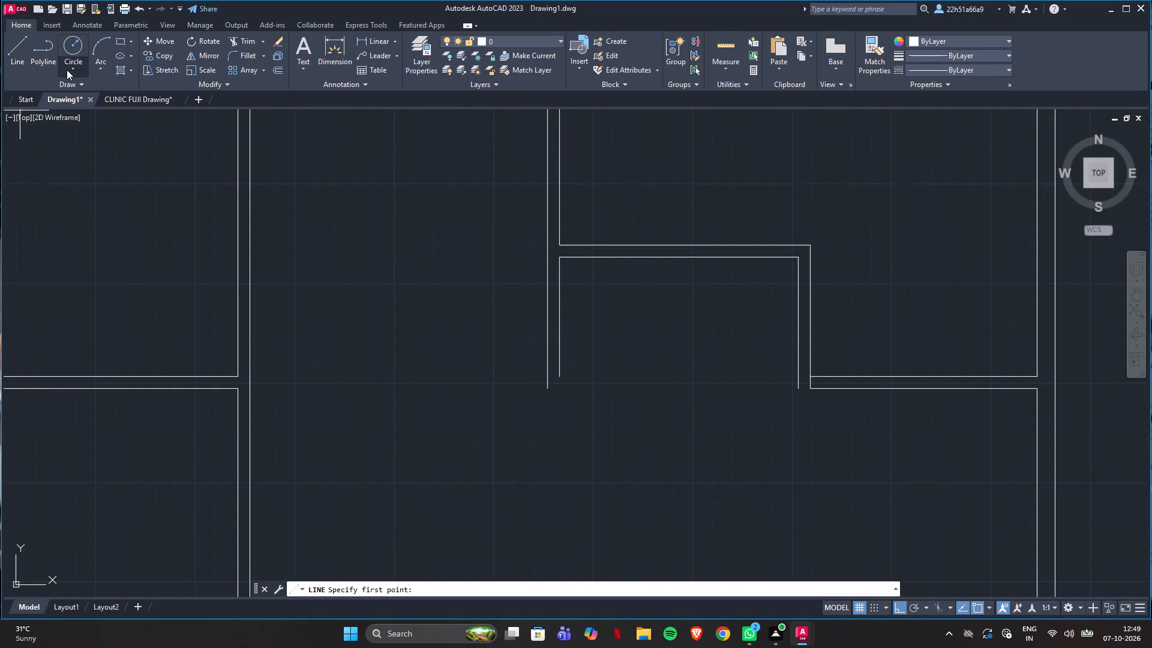
{"action": "key", "text": "Escape"}
{"action": "left_click", "coordinate": [711, 49]}
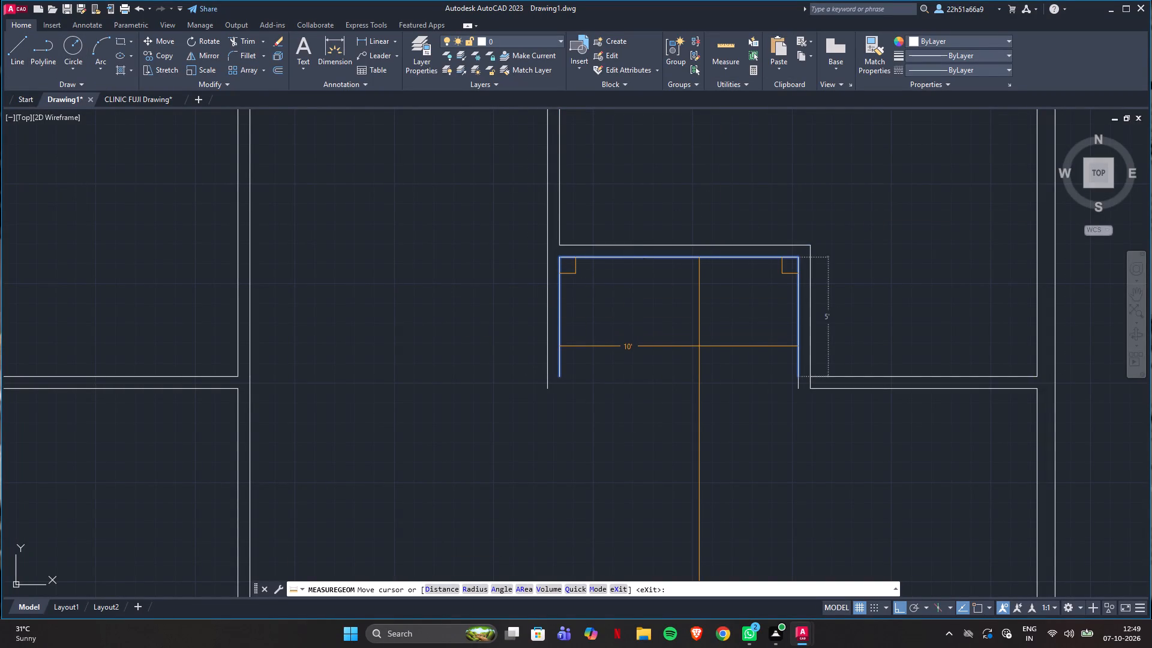
{"action": "scroll", "coordinate": [693, 343], "scroll_direction": "down", "scroll_amount": 1}
{"action": "scroll", "coordinate": [693, 343], "scroll_direction": "up", "scroll_amount": 1}
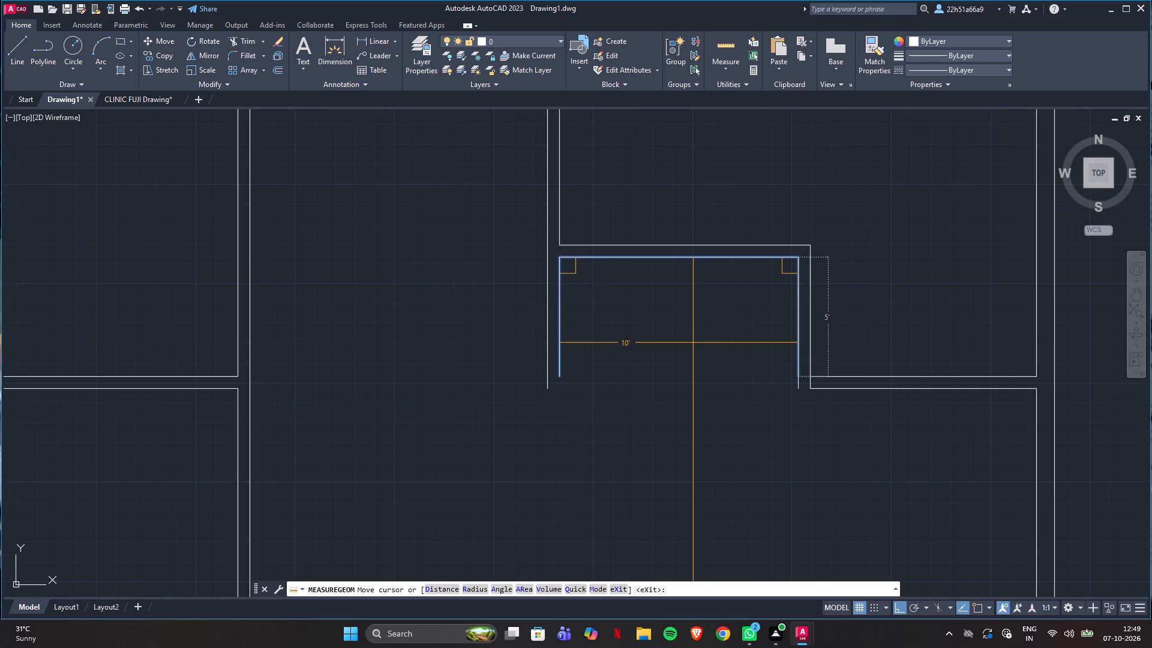
{"action": "key", "text": "Escape"}
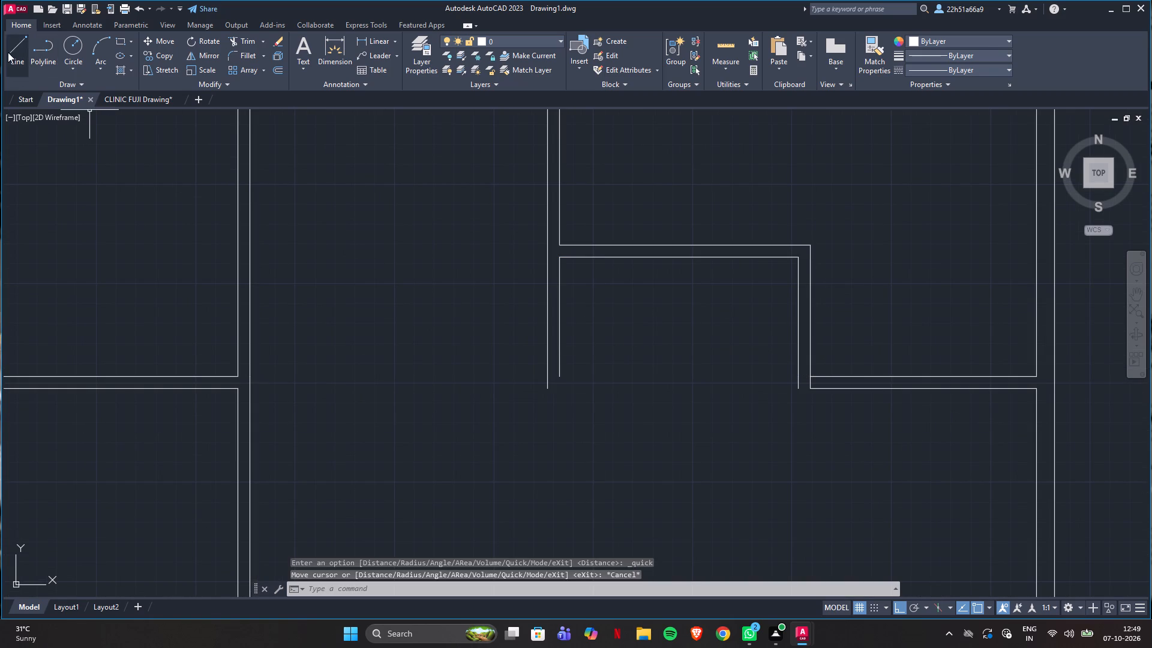
Close the small room's inner outline from the passage-side wall's inner line, drawing 5' down, 10' across and up to the opposite inner line.
{"action": "left_click", "coordinate": [8, 52]}
{"action": "left_click", "coordinate": [561, 377]}
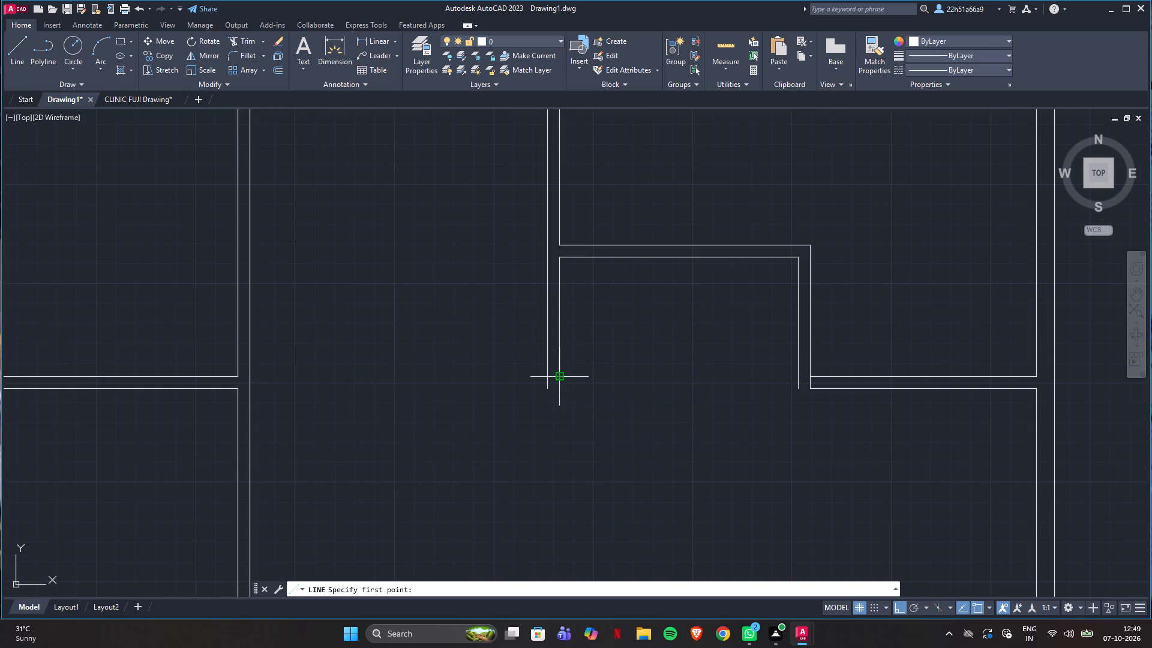
{"action": "key", "text": "5"}
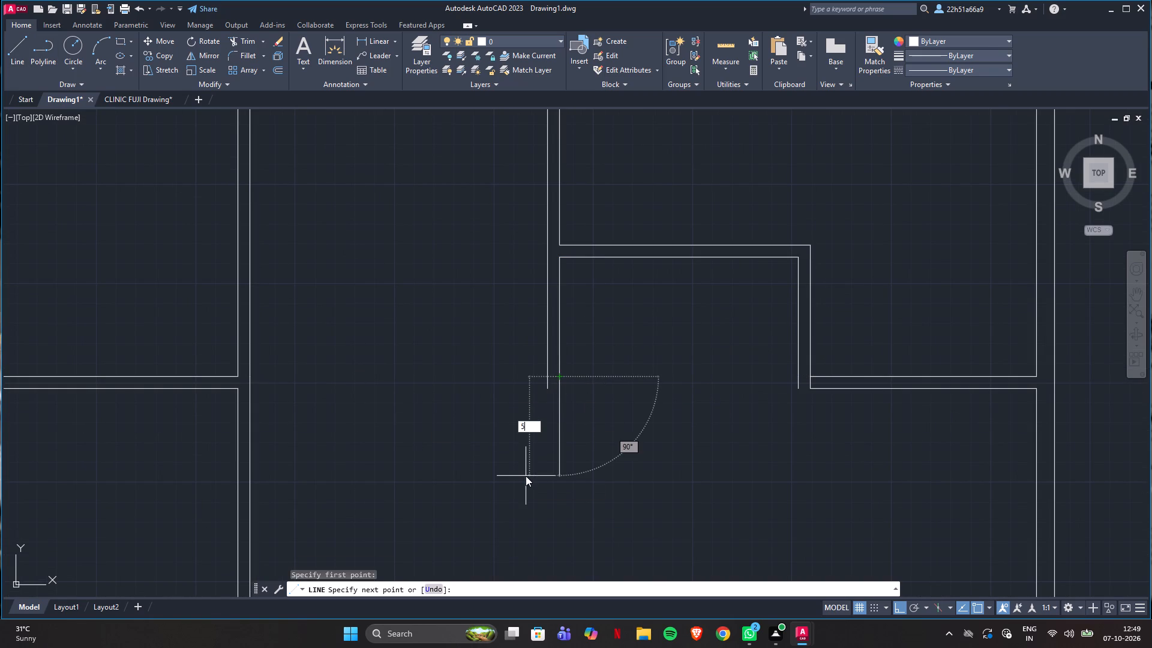
{"action": "key", "text": "apostrophe"}
{"action": "key", "text": "Return"}
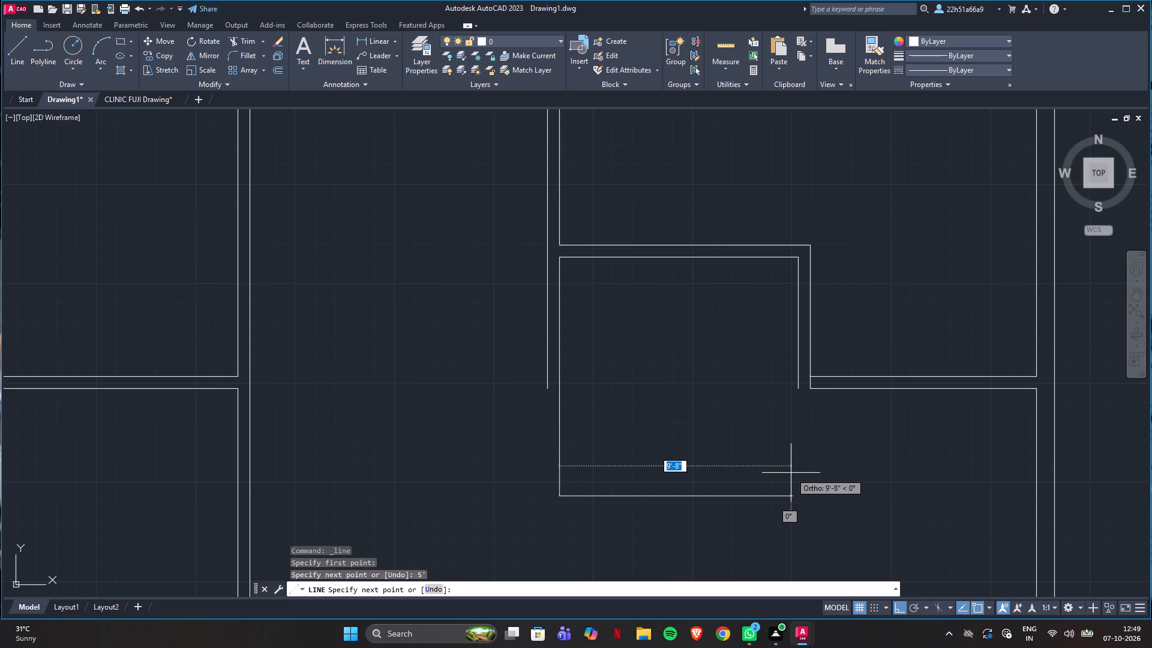
{"action": "type", "text": "10'"}
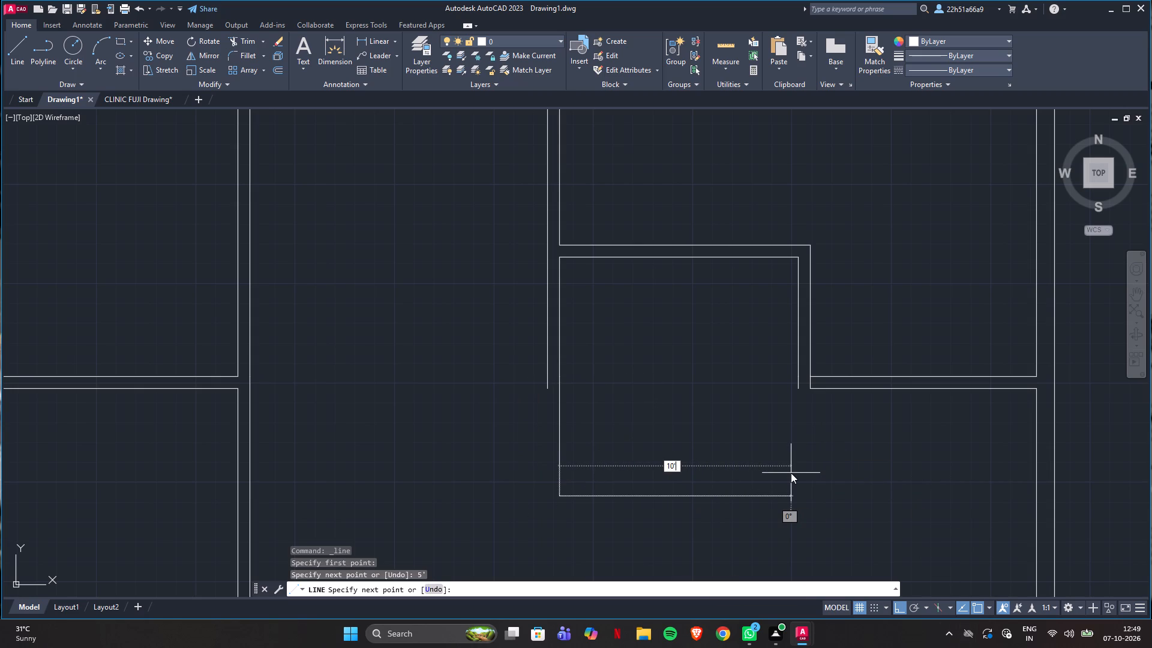
{"action": "key", "text": "Return"}
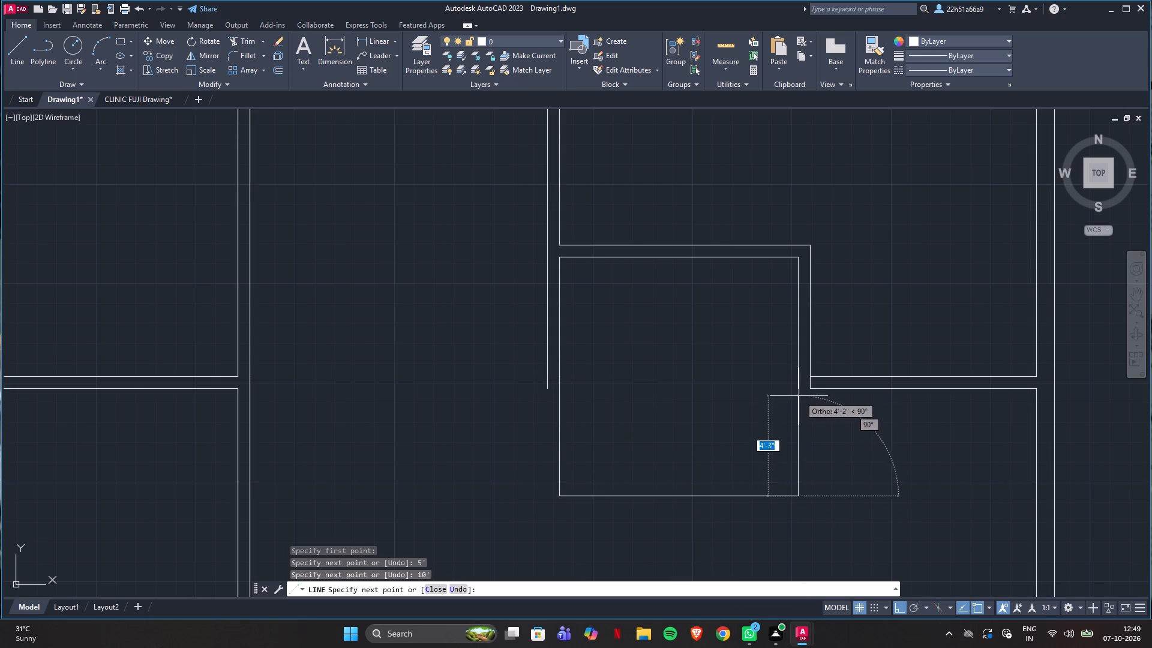
{"action": "left_click", "coordinate": [800, 392]}
{"action": "key", "text": "Escape"}
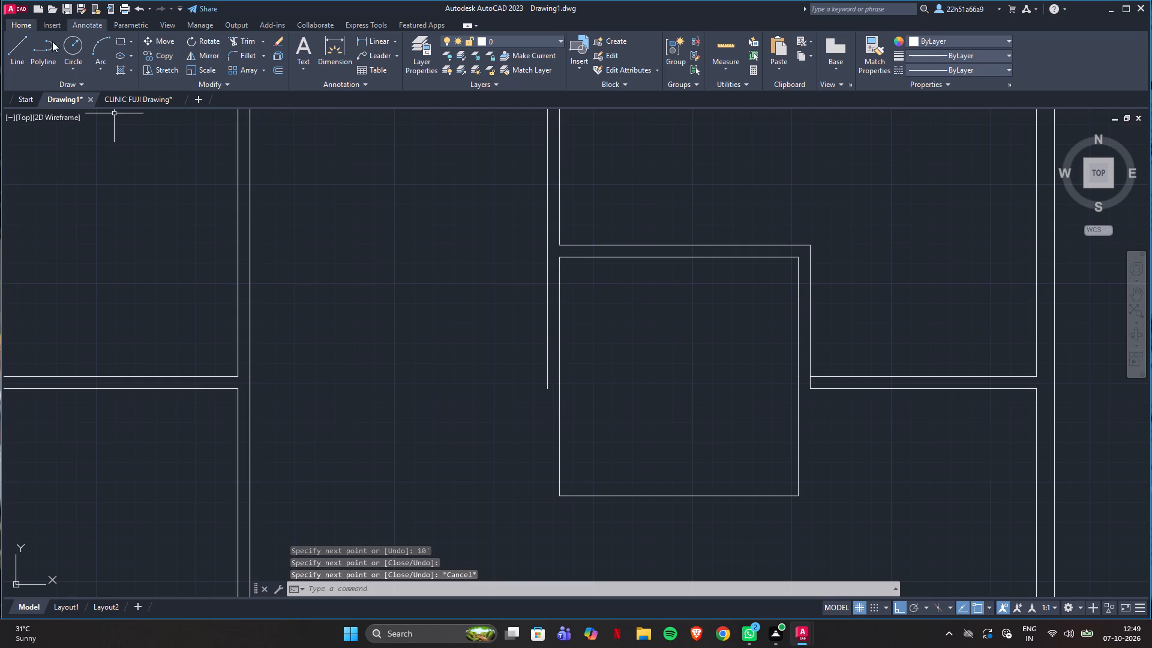
Draw the small waiting hall's outer wall outline down to the inner bottom line's level, 6" further, across, and up to the passage-side wall line's end.
{"action": "left_click", "coordinate": [23, 46]}
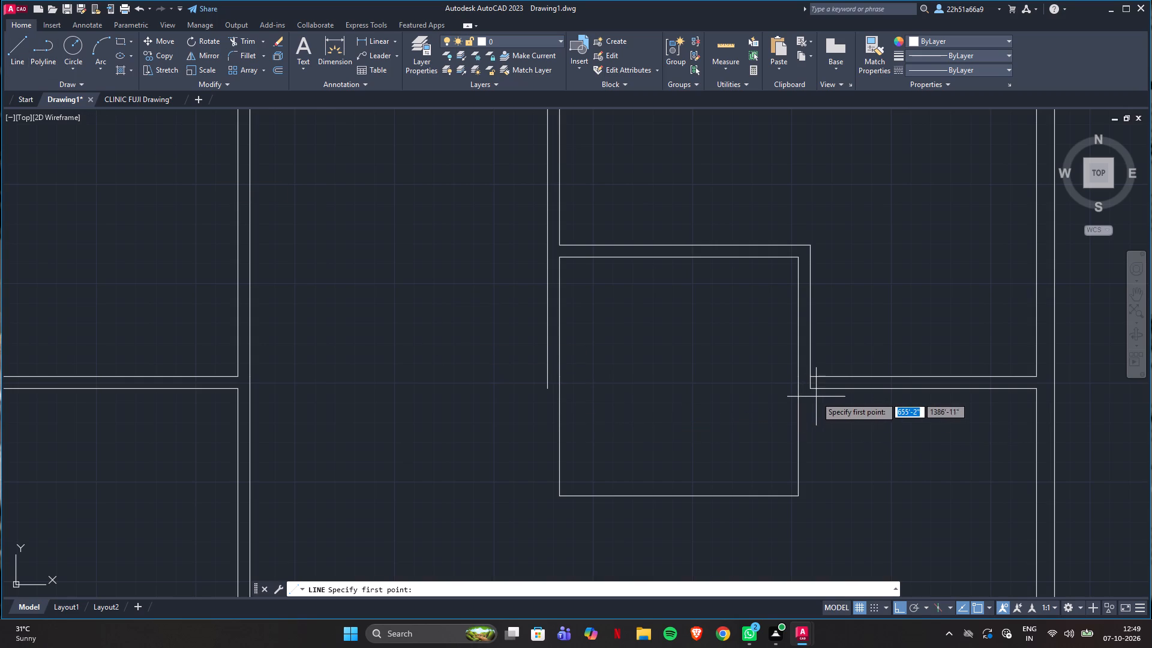
{"action": "left_click", "coordinate": [811, 392]}
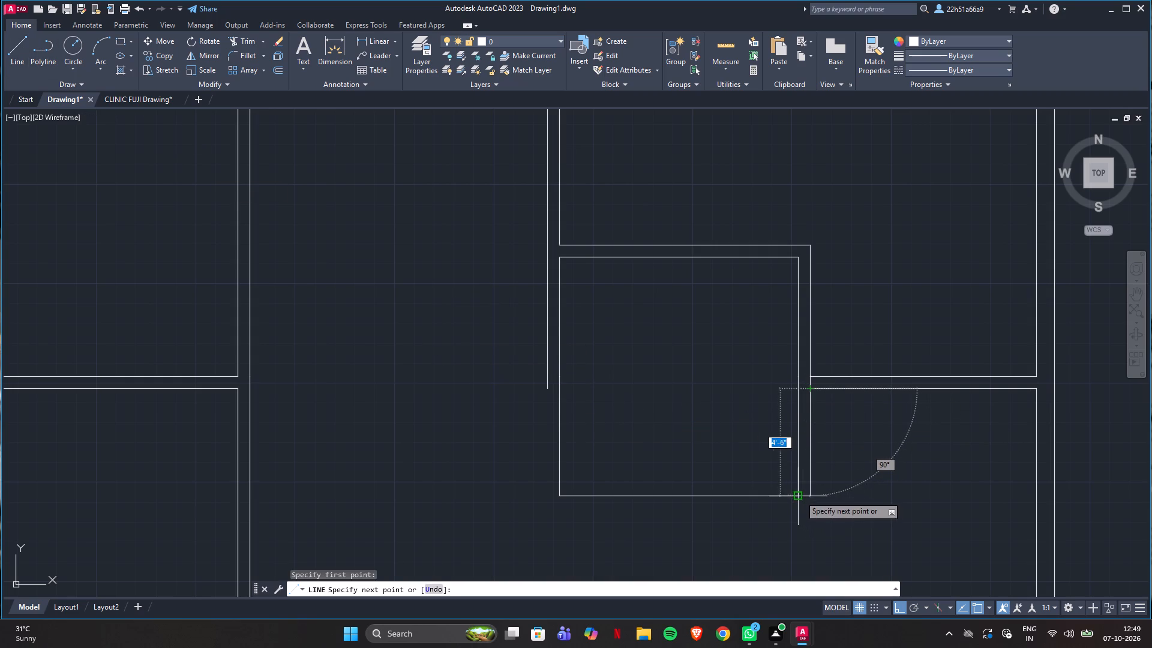
{"action": "scroll", "coordinate": [812, 497], "scroll_direction": "up", "scroll_amount": 1}
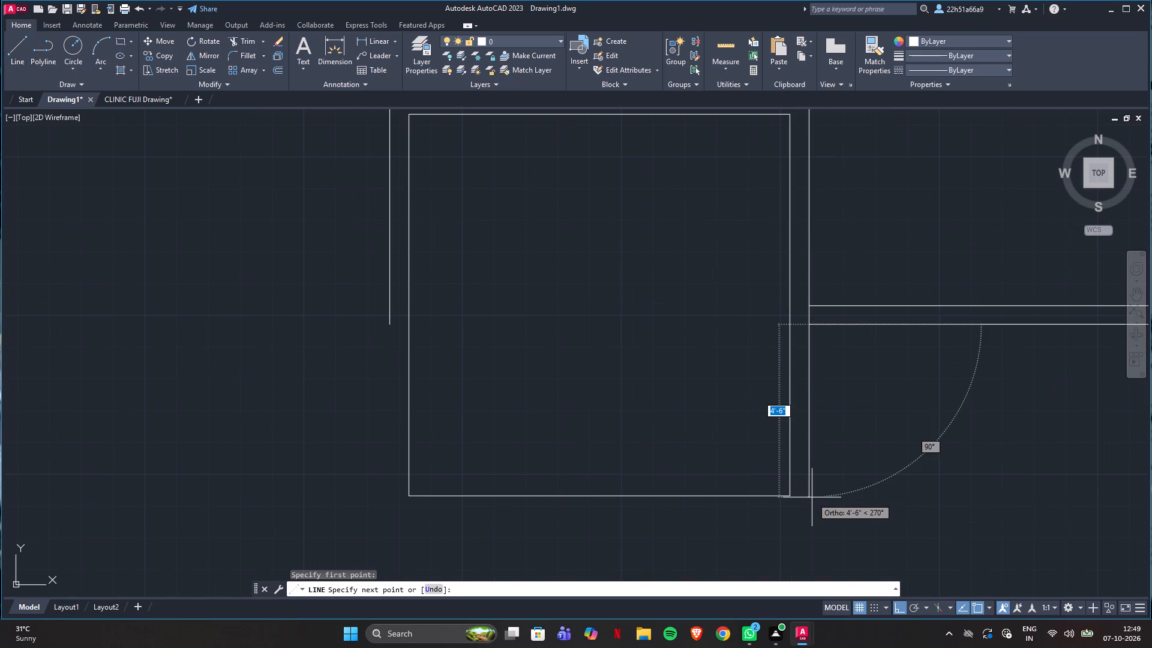
{"action": "scroll", "coordinate": [812, 500], "scroll_direction": "up", "scroll_amount": 3}
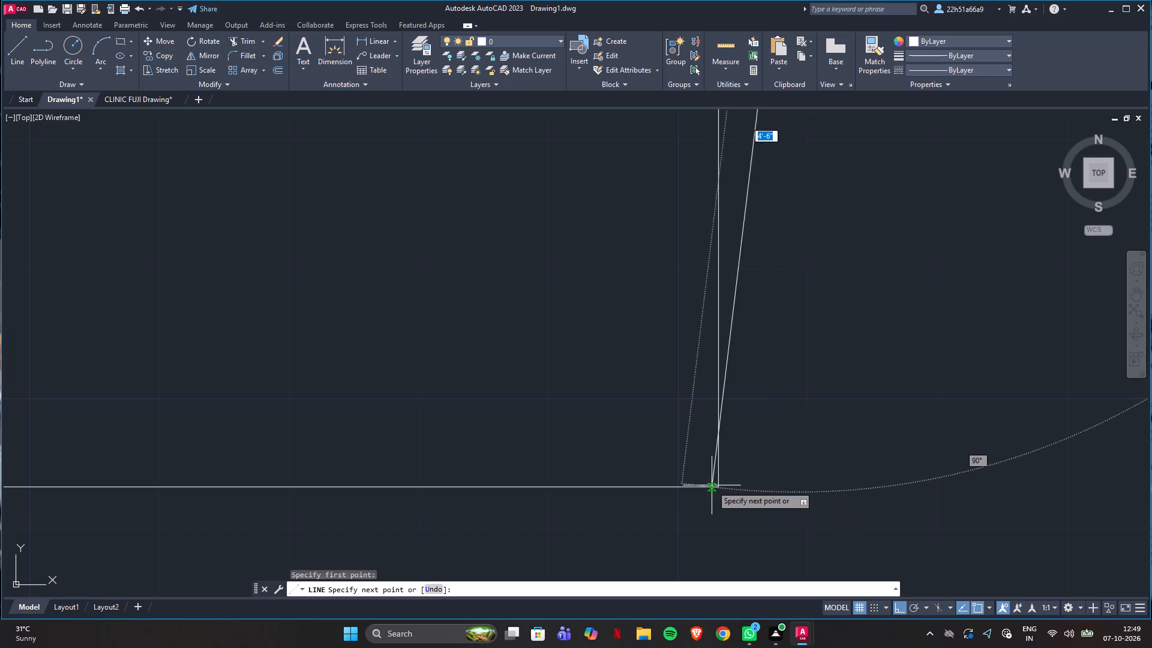
{"action": "left_click", "coordinate": [797, 487]}
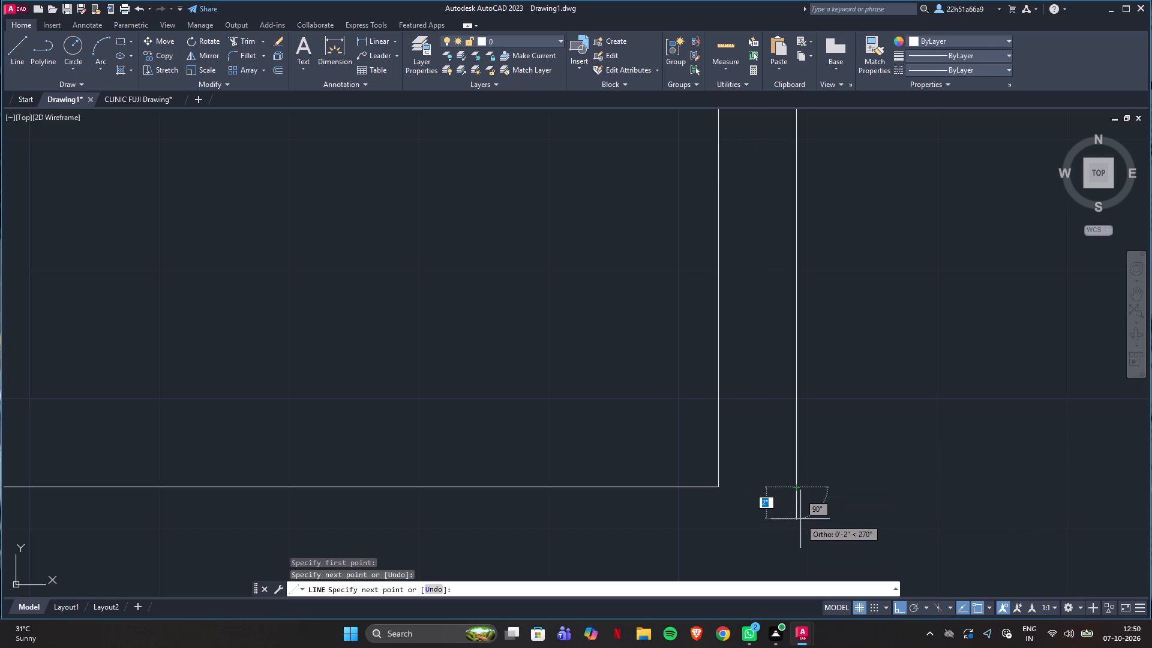
{"action": "key", "text": "6"}
{"action": "key", "text": "shift+quotedbl"}
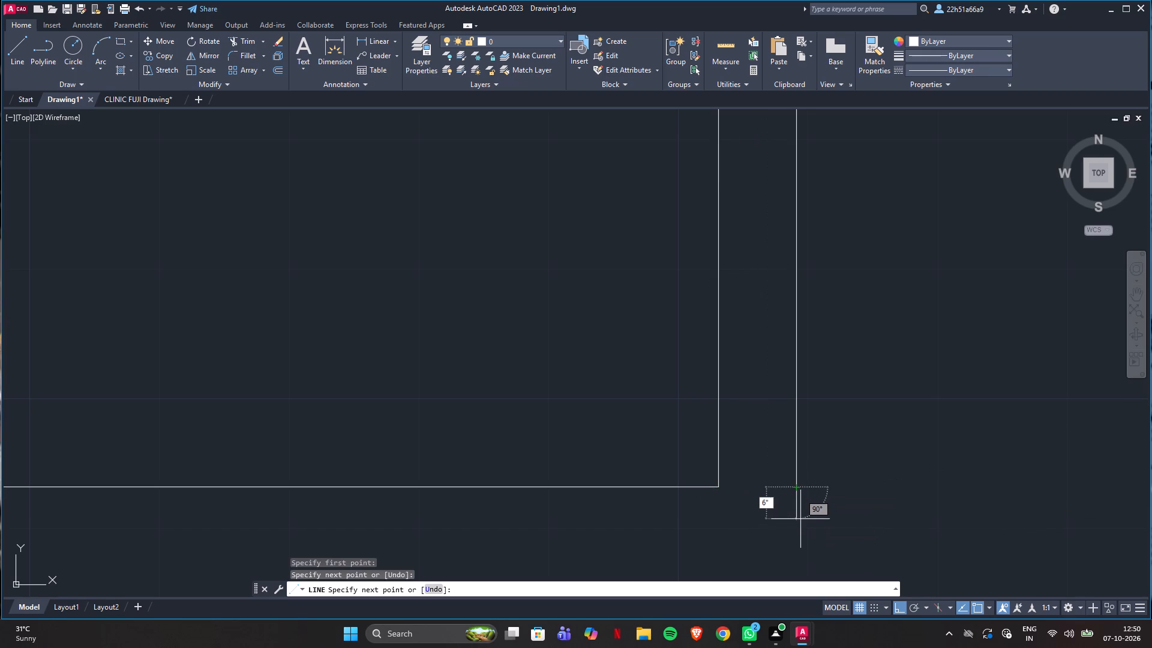
{"action": "key", "text": "Return"}
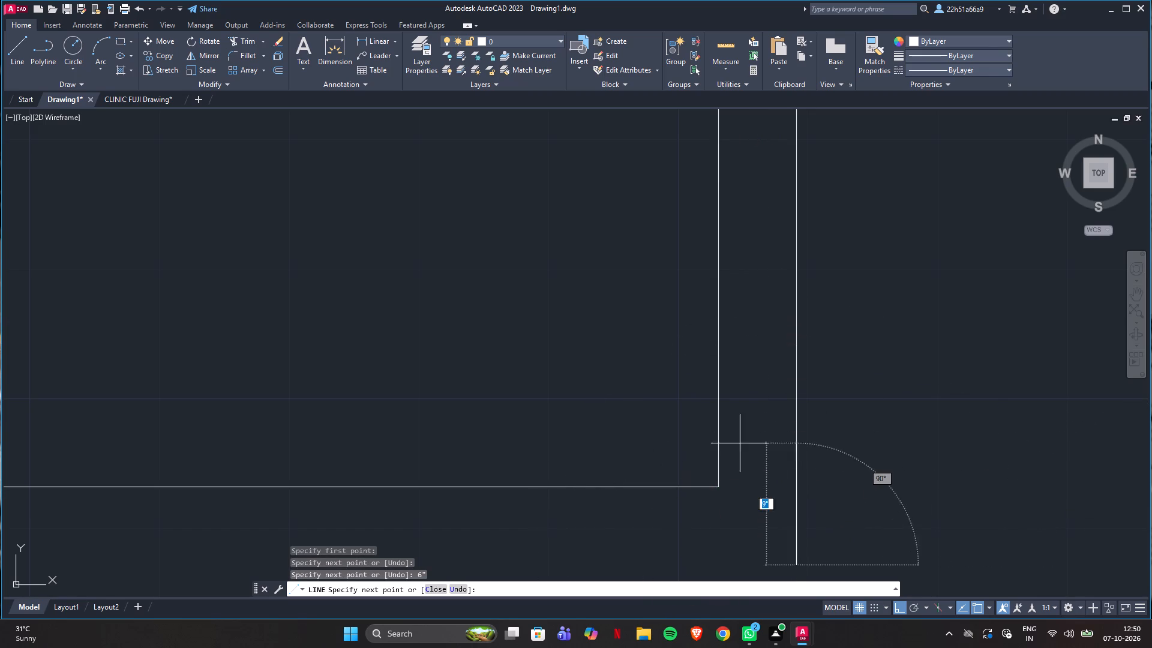
{"action": "scroll", "coordinate": [761, 439], "scroll_direction": "down", "scroll_amount": 2}
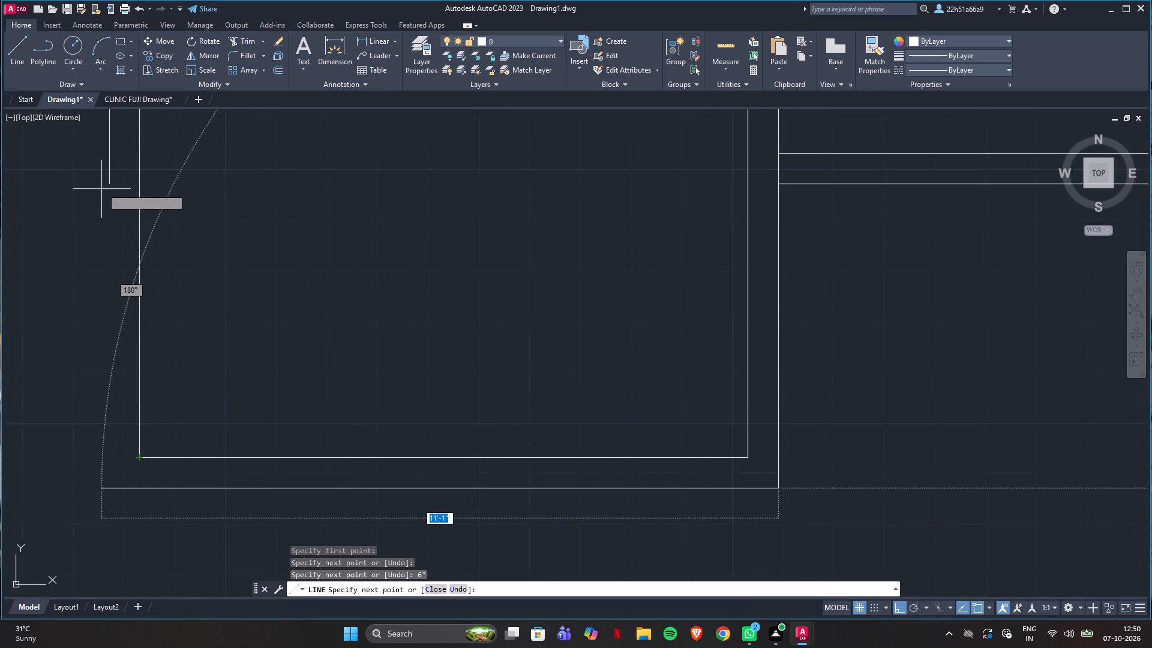
{"action": "left_click", "coordinate": [108, 497]}
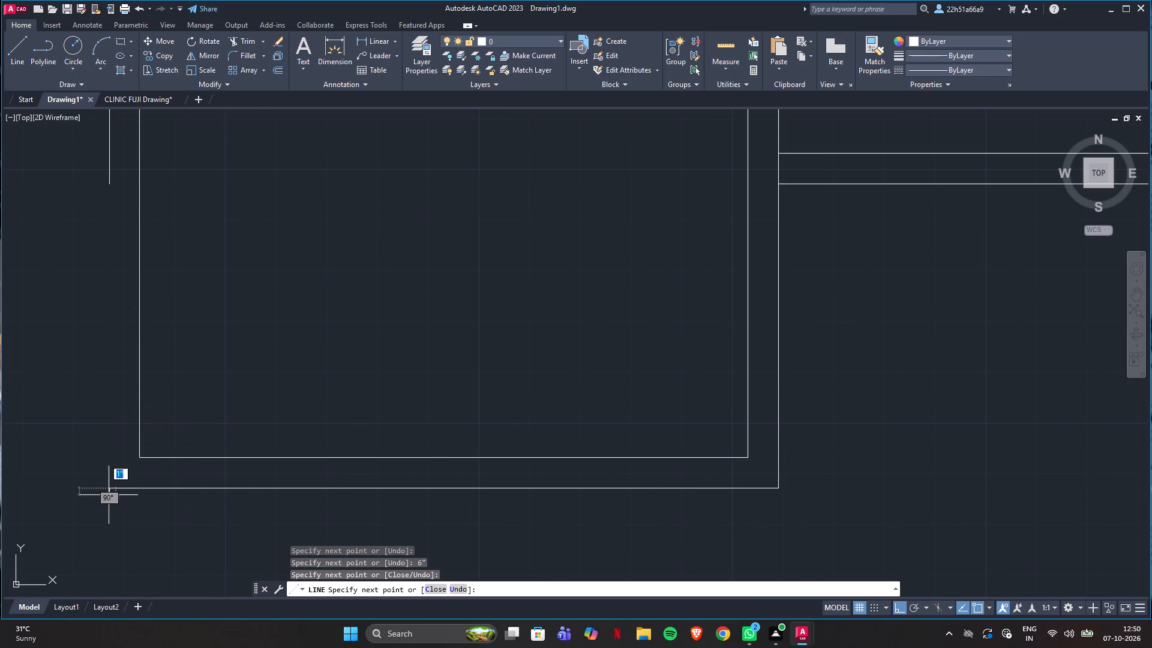
{"action": "left_click", "coordinate": [109, 181]}
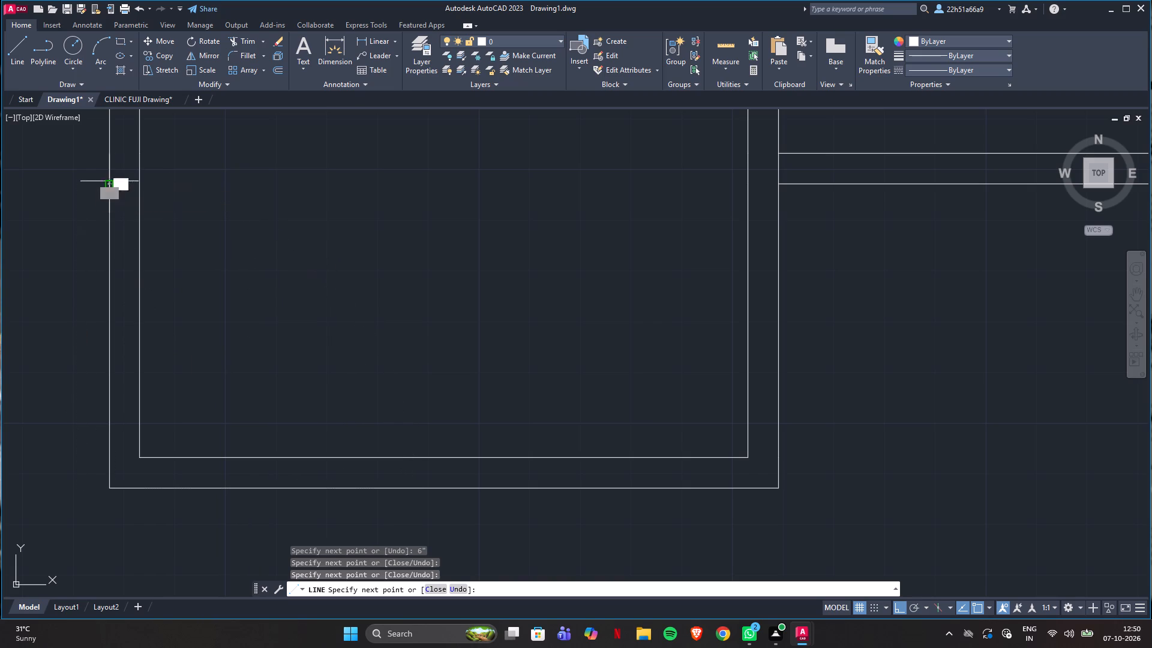
{"action": "key", "text": "Escape"}
Trim the small waiting hall's outer wall line where the X-ray room's lower wall joins it.
{"action": "scroll", "coordinate": [455, 454], "scroll_direction": "down", "scroll_amount": 3}
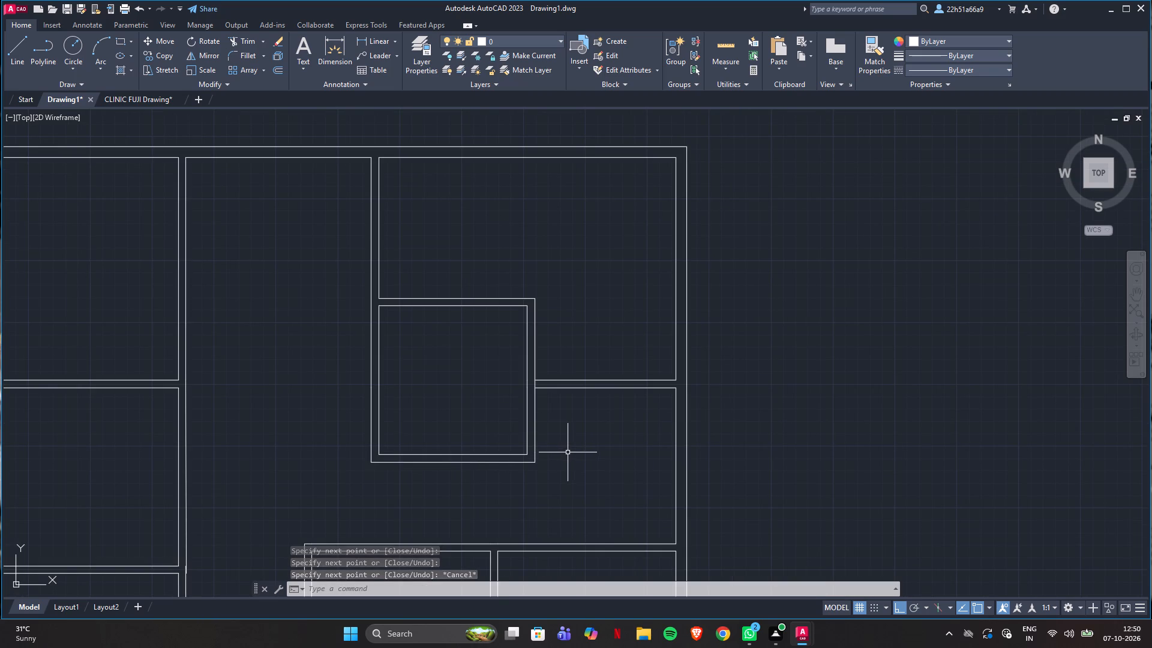
{"action": "type", "text": "tr"}
{"action": "key", "text": "Return"}
{"action": "scroll", "coordinate": [553, 409], "scroll_direction": "up", "scroll_amount": 2}
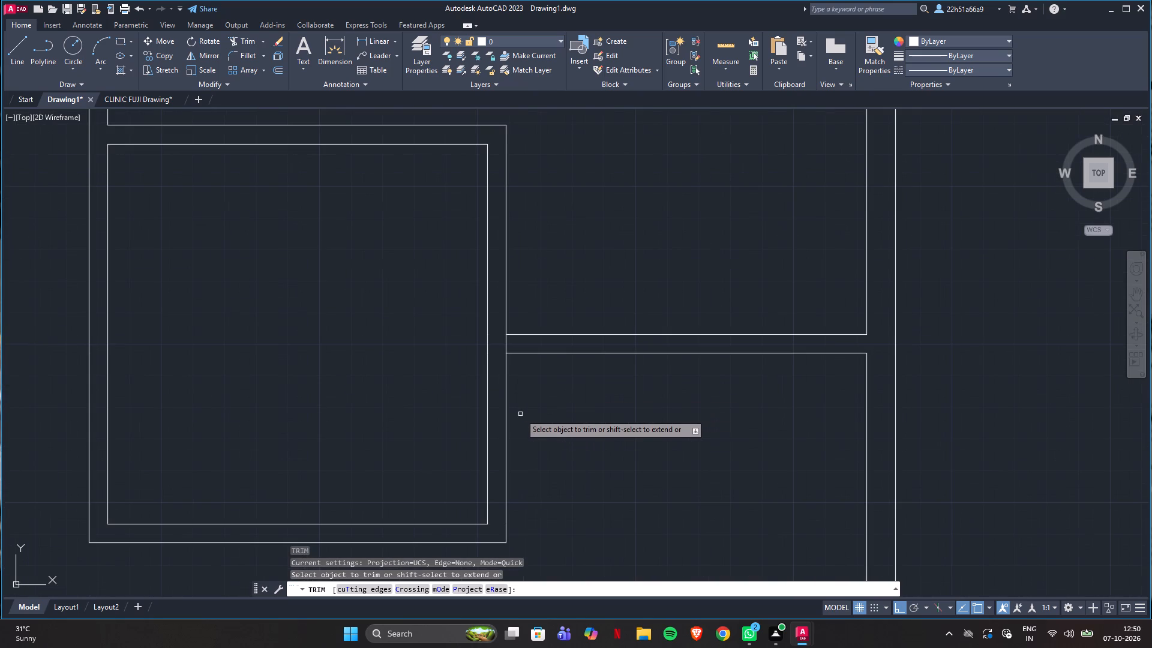
{"action": "left_click", "coordinate": [506, 341]}
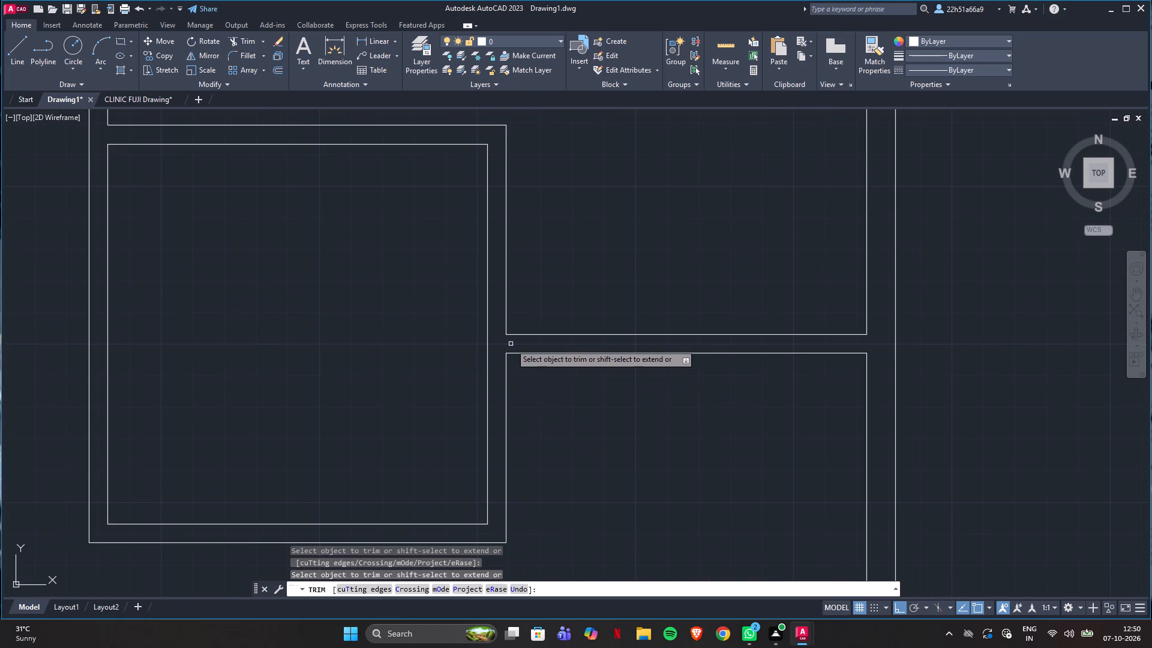
{"action": "key", "text": "Escape"}
Compare the redrawn walls in Drawing1 with the reference floor plan in CLINIC FUJI Drawing, examining the reception and pharmacy area.
{"action": "scroll", "coordinate": [550, 361], "scroll_direction": "down", "scroll_amount": 4}
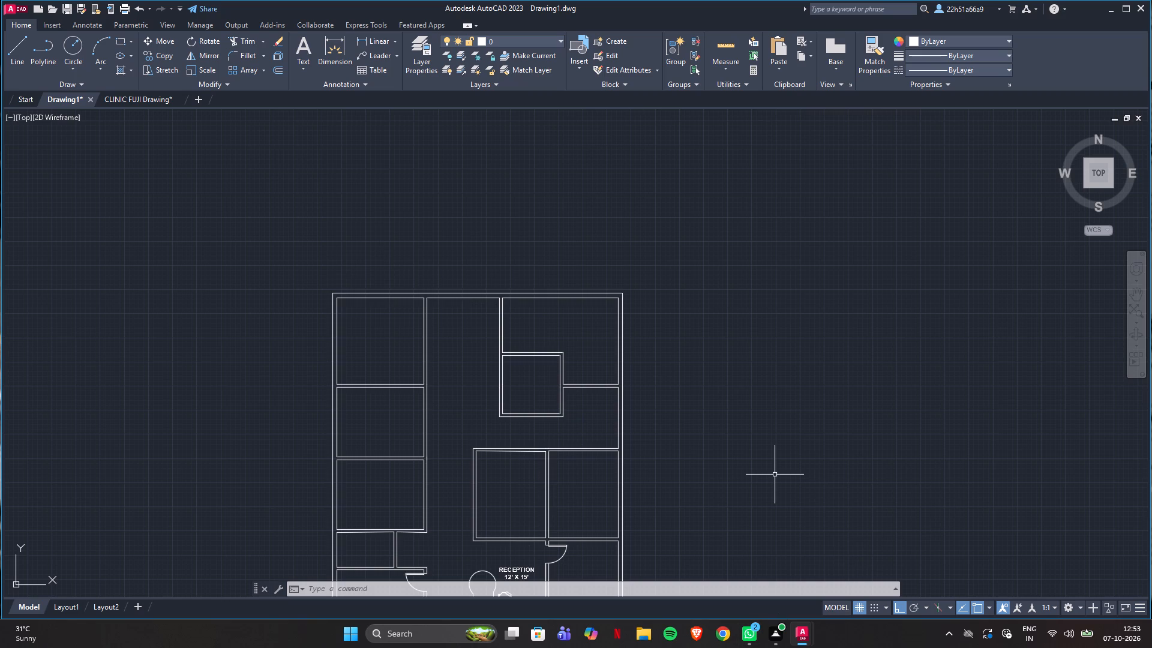
{"action": "scroll", "coordinate": [631, 370], "scroll_direction": "down", "scroll_amount": 2}
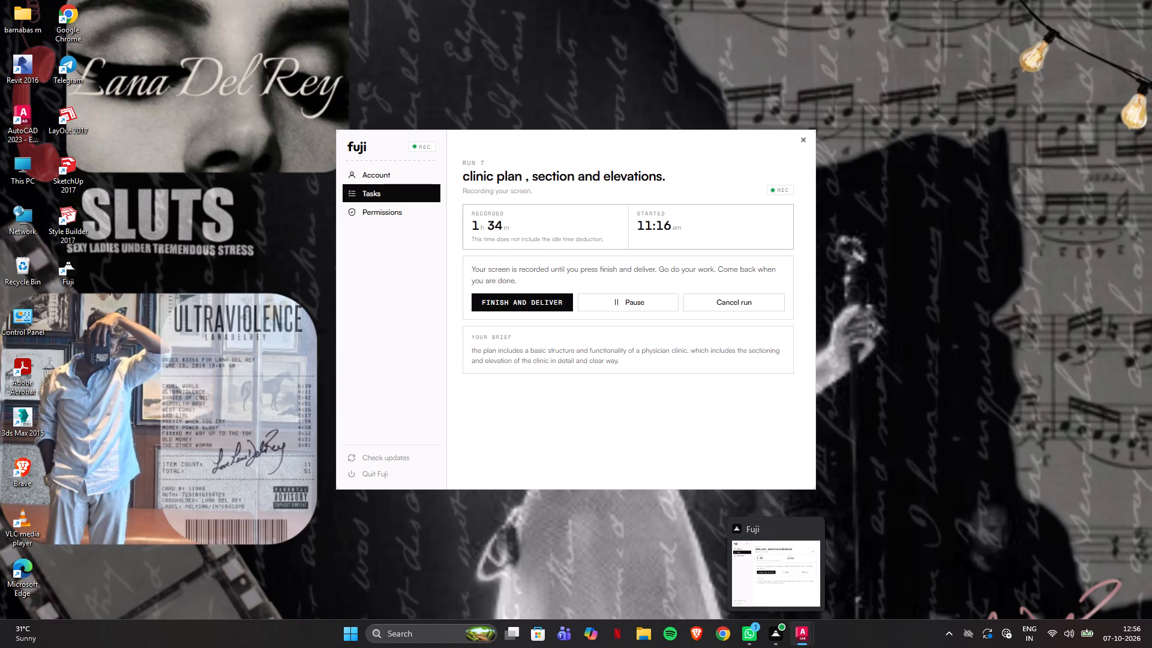
{"action": "scroll", "coordinate": [541, 472], "scroll_direction": "up", "scroll_amount": 4}
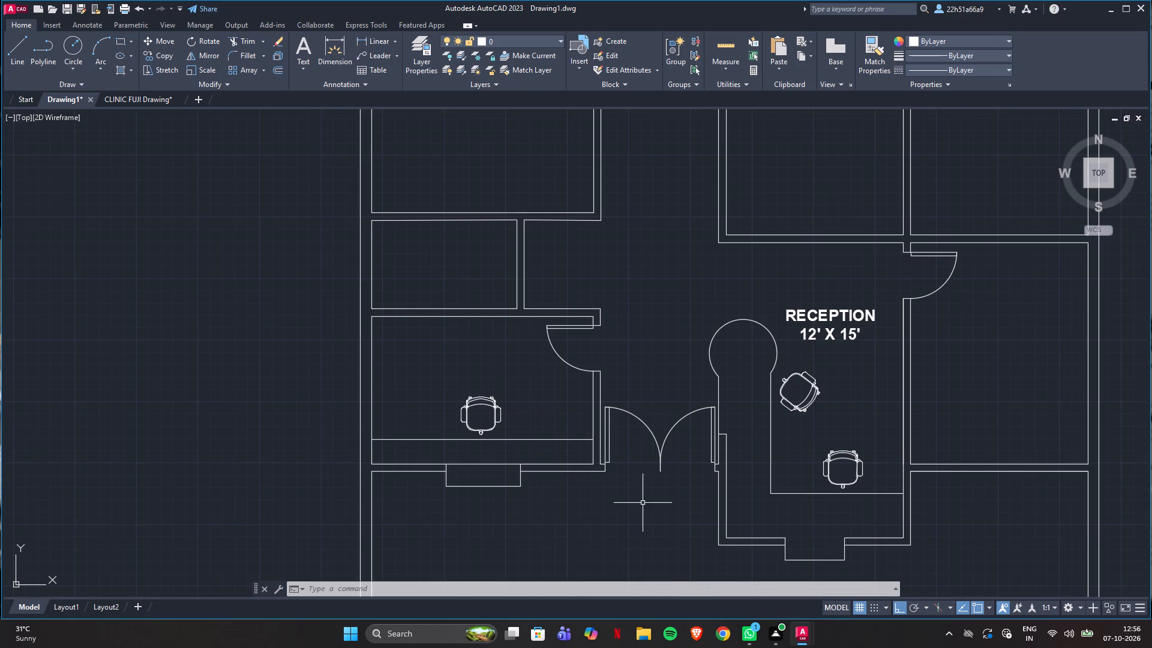
{"action": "scroll", "coordinate": [643, 511], "scroll_direction": "down", "scroll_amount": 1}
{"action": "left_click", "coordinate": [121, 97]}
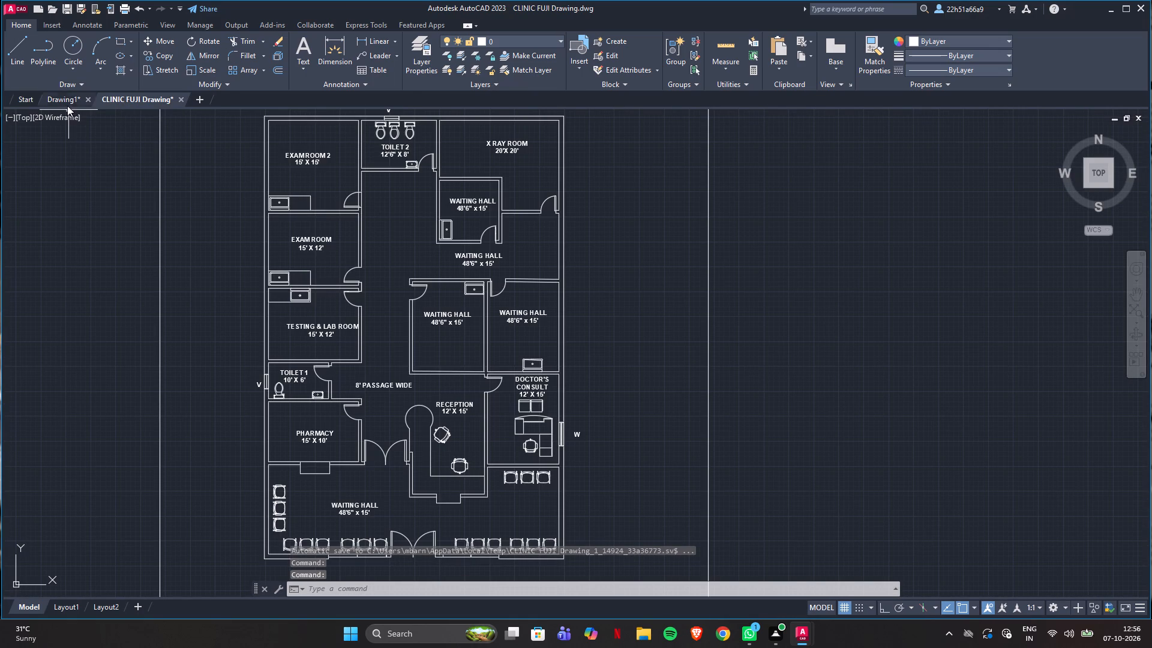
{"action": "left_click", "coordinate": [62, 99]}
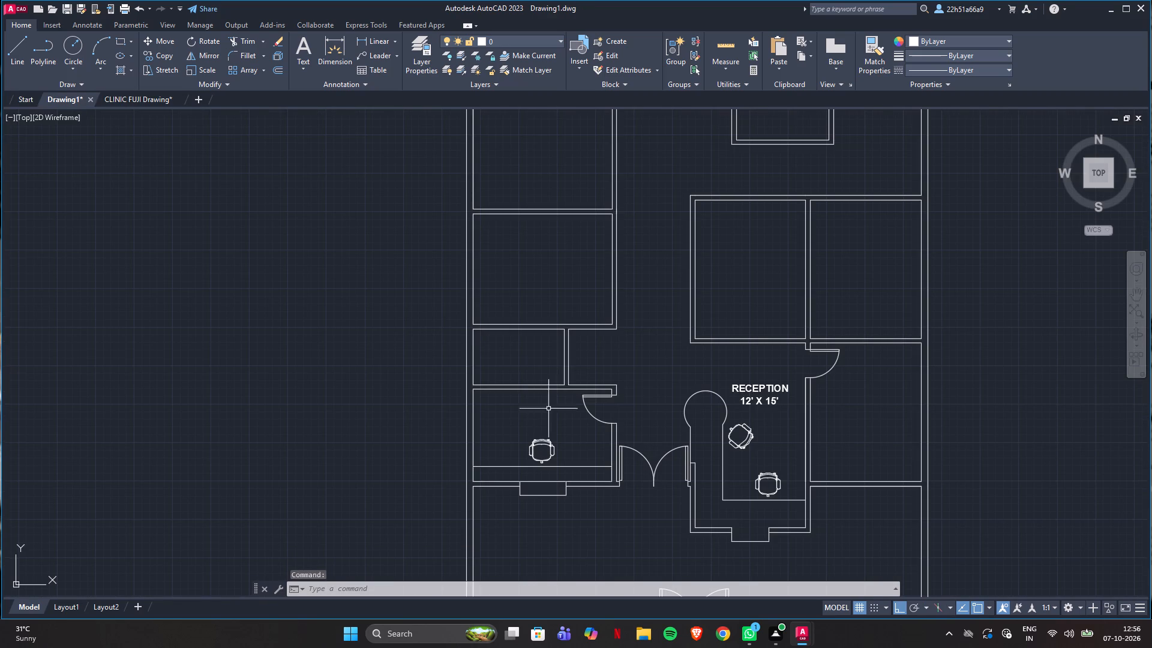
{"action": "scroll", "coordinate": [664, 500], "scroll_direction": "down", "scroll_amount": 1}
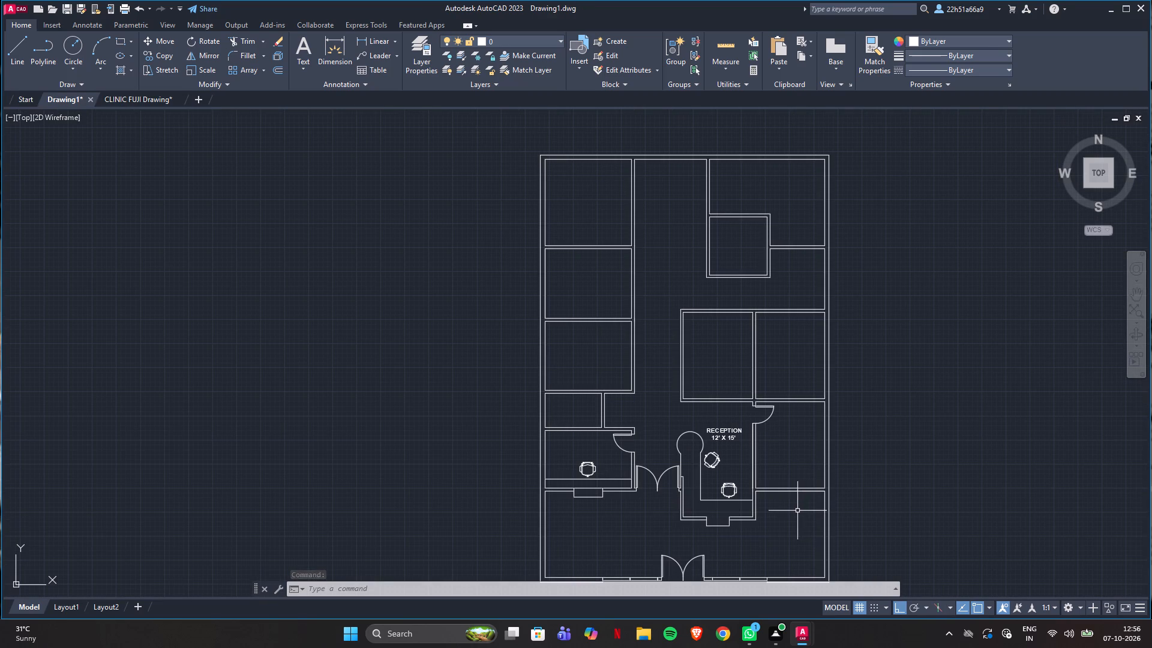
{"action": "scroll", "coordinate": [797, 511], "scroll_direction": "up", "scroll_amount": 2}
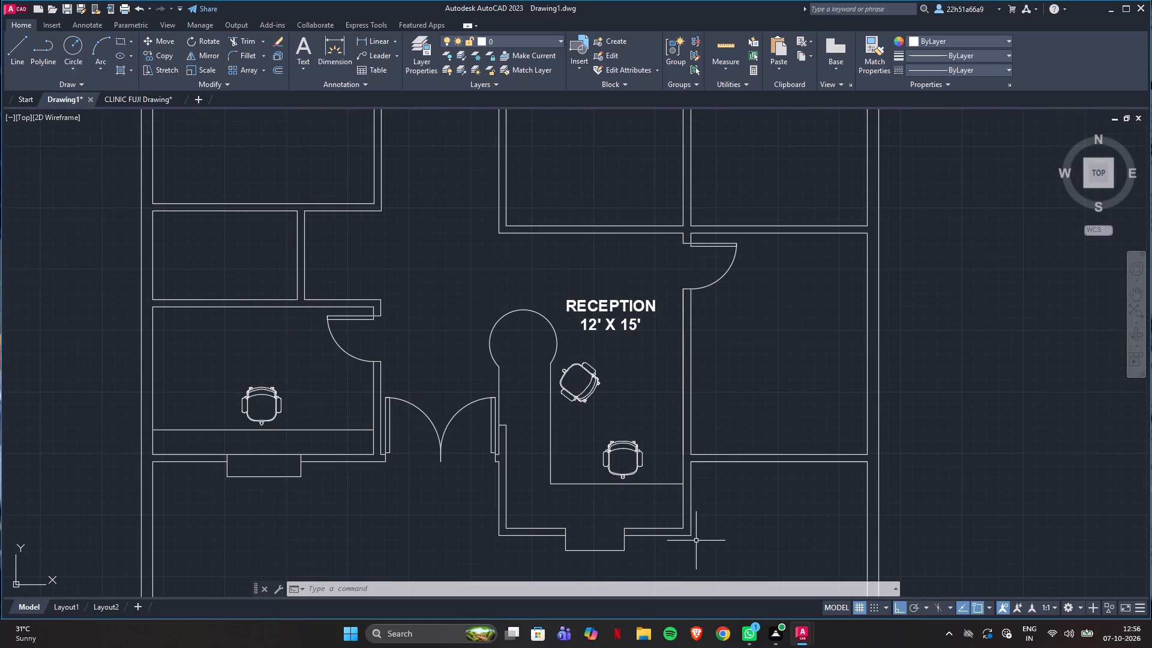
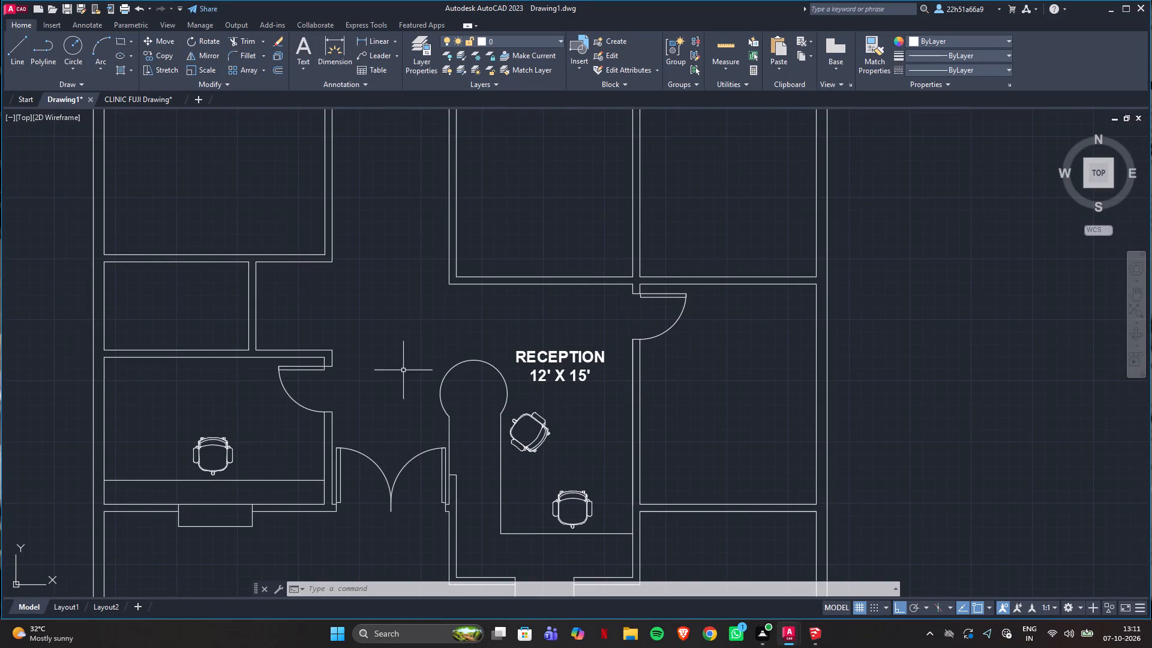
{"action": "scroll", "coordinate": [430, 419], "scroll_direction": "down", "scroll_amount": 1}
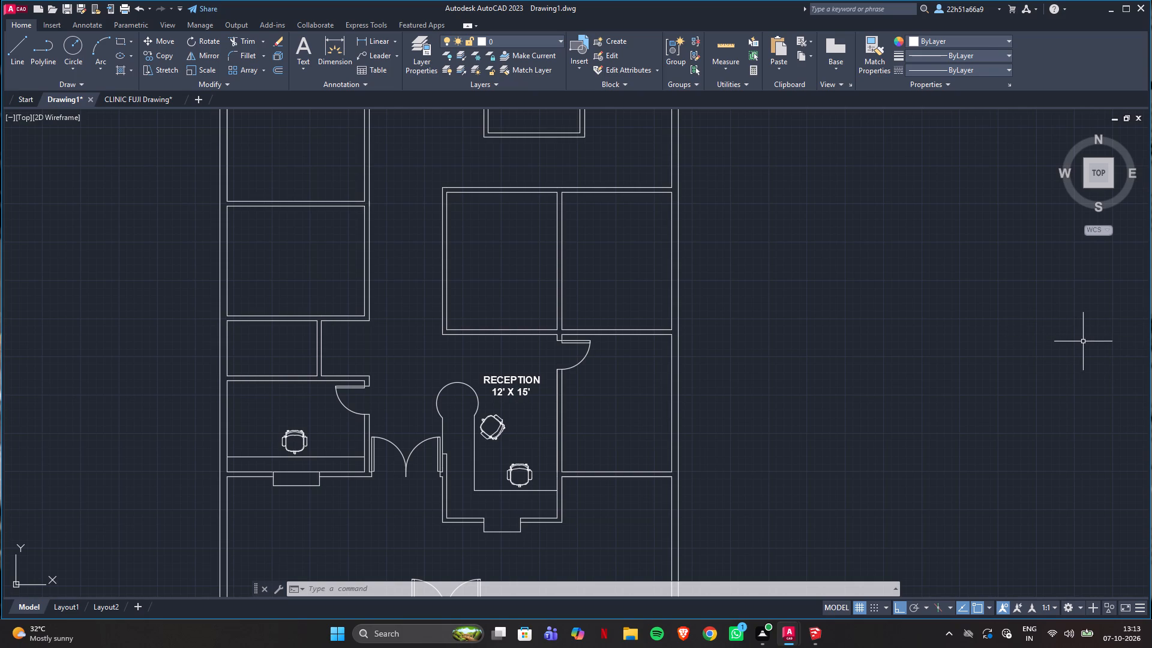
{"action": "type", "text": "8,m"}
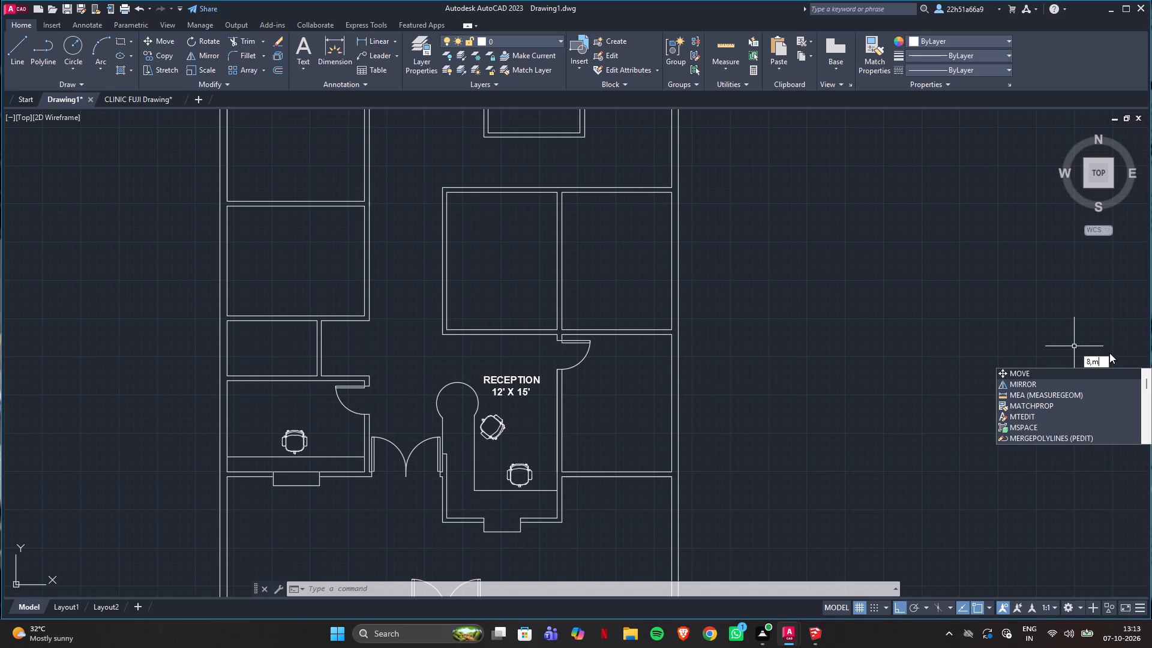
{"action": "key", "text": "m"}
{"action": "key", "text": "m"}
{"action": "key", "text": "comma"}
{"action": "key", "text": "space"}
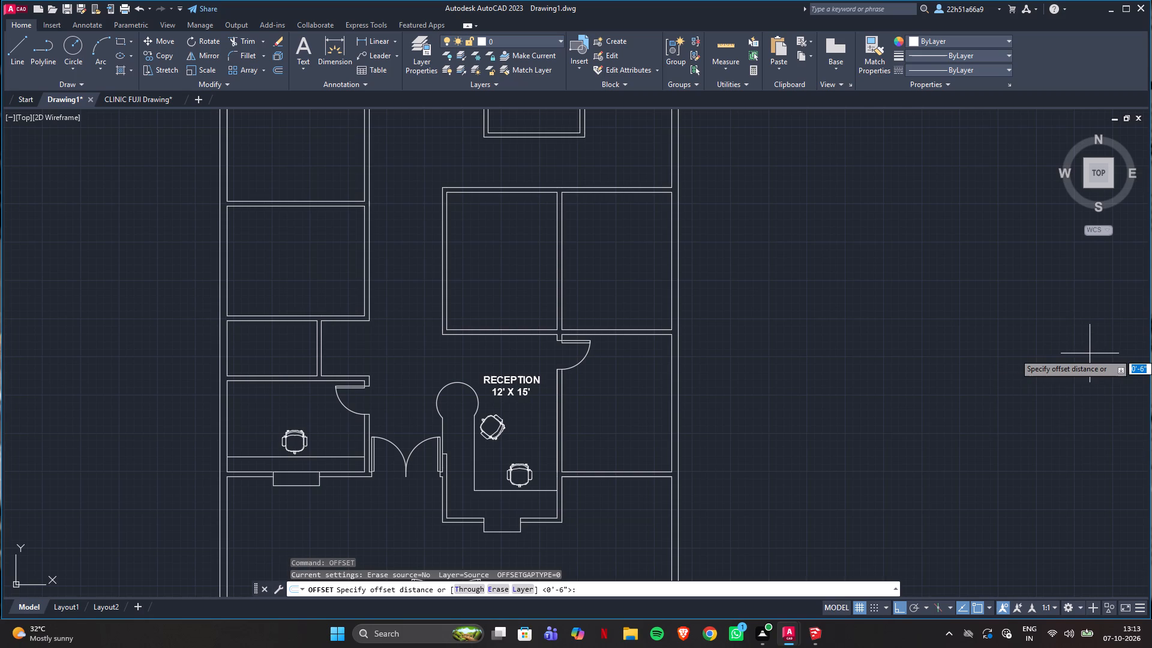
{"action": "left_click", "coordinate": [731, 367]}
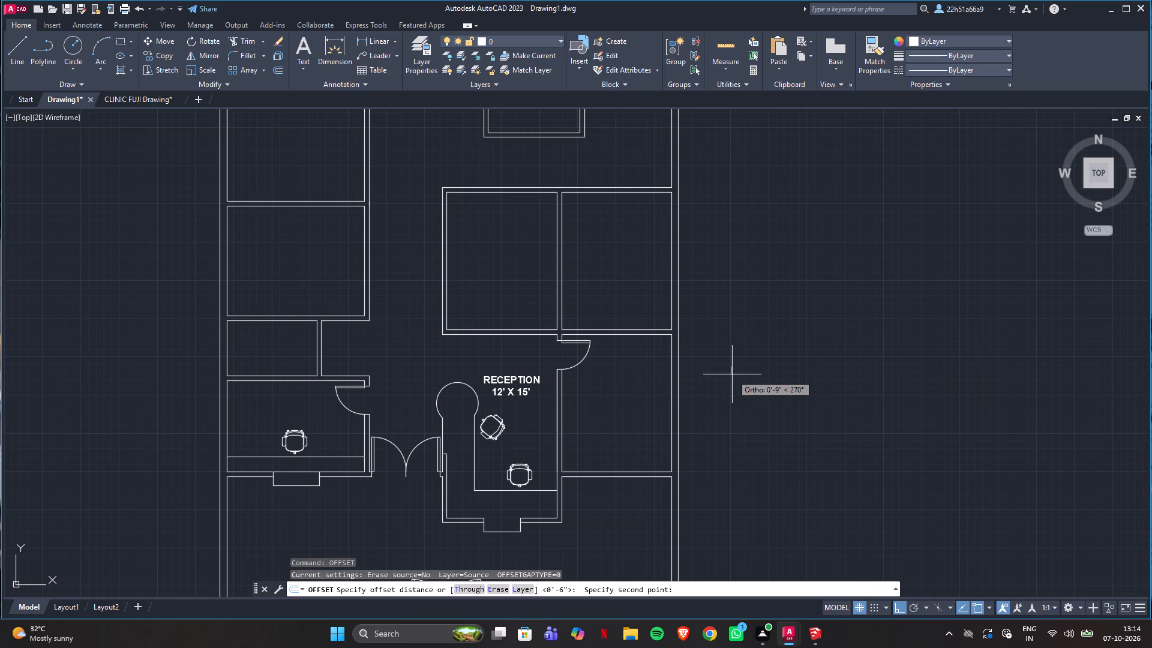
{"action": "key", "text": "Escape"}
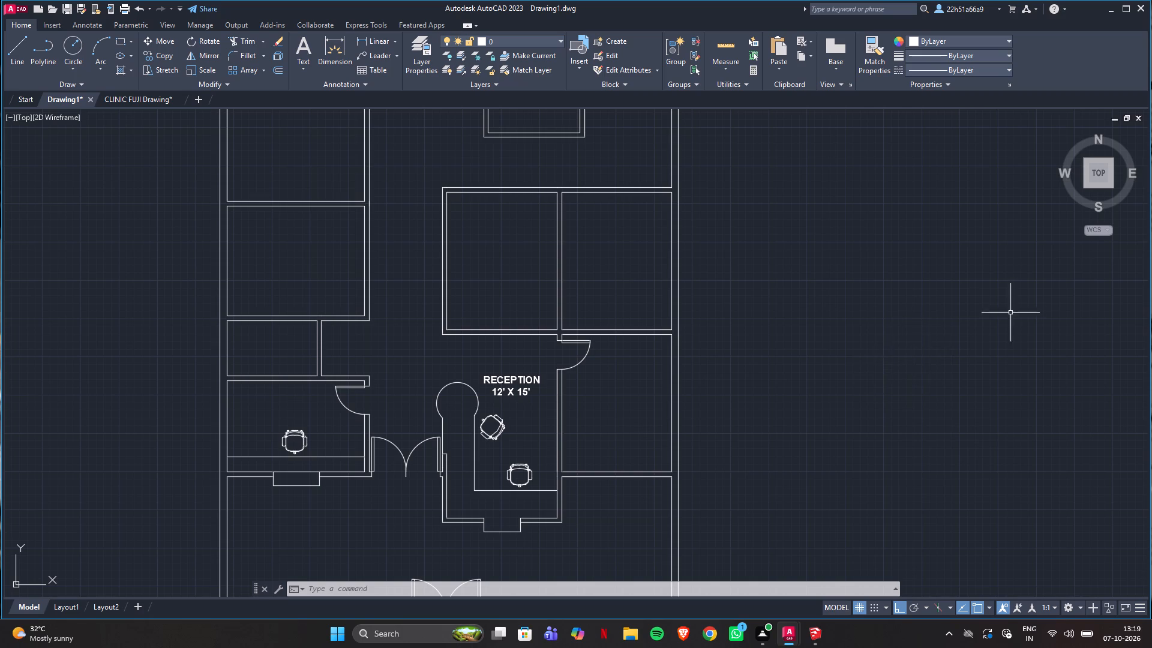
Compare the overall floor plan in Drawing1 with the reference plan in CLINIC FUJI Drawing.
{"action": "scroll", "coordinate": [517, 272], "scroll_direction": "down", "scroll_amount": 4}
{"action": "scroll", "coordinate": [505, 285], "scroll_direction": "up", "scroll_amount": 2}
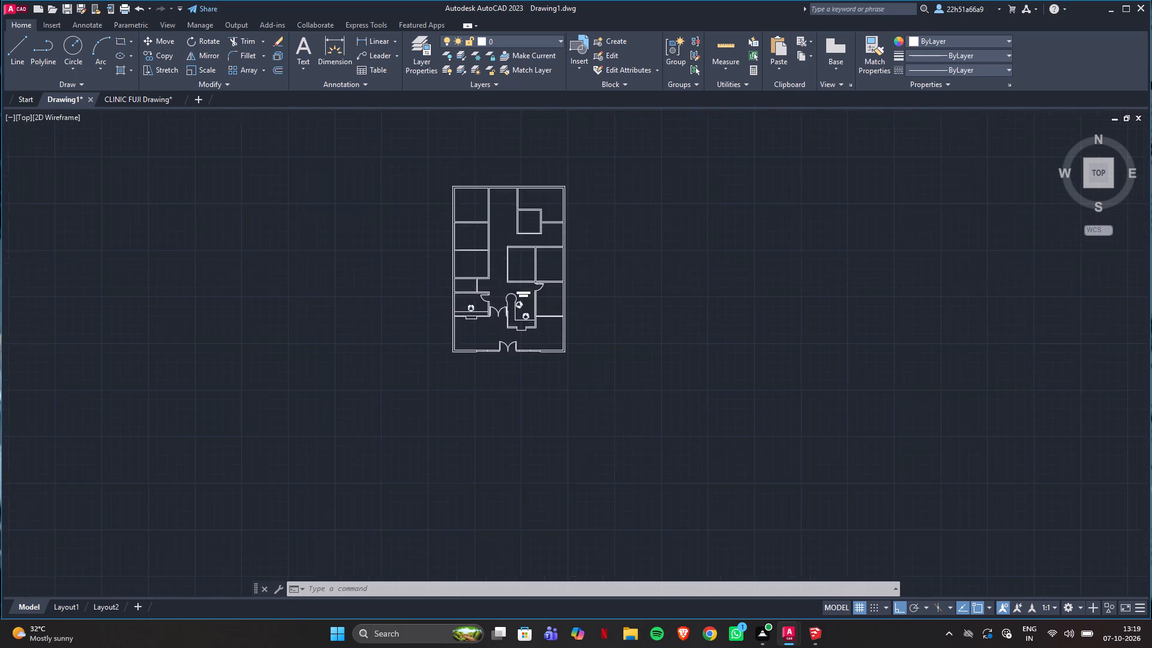
{"action": "scroll", "coordinate": [503, 283], "scroll_direction": "up", "scroll_amount": 1}
{"action": "scroll", "coordinate": [391, 217], "scroll_direction": "down", "scroll_amount": 2}
{"action": "scroll", "coordinate": [407, 140], "scroll_direction": "up", "scroll_amount": 2}
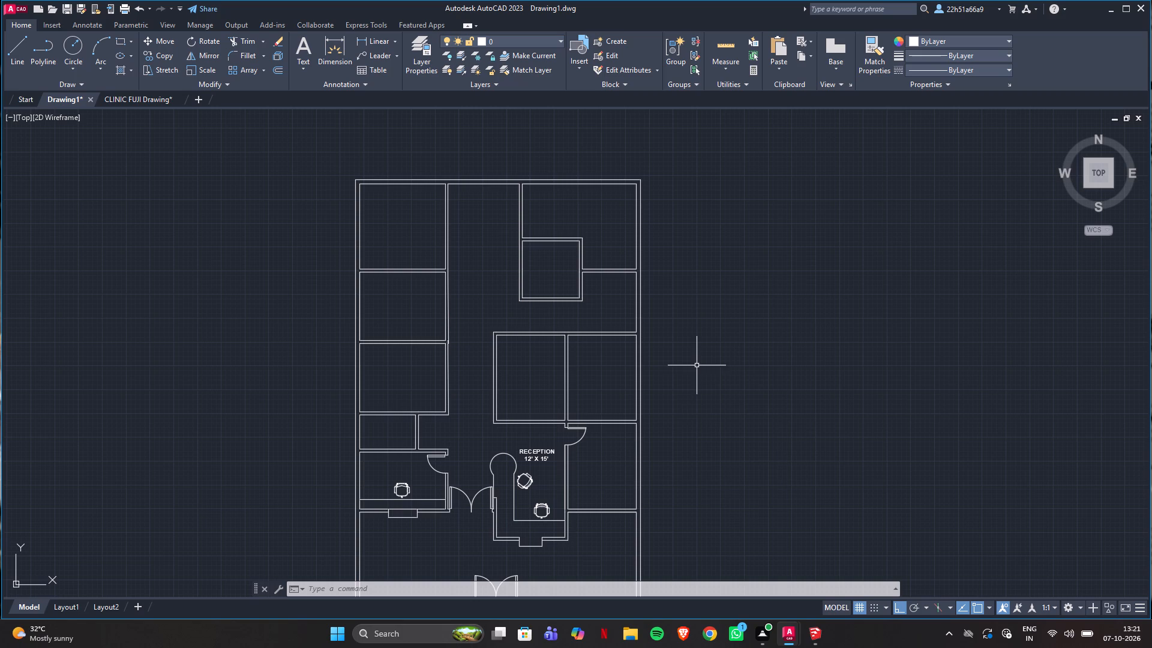
{"action": "left_click", "coordinate": [125, 100]}
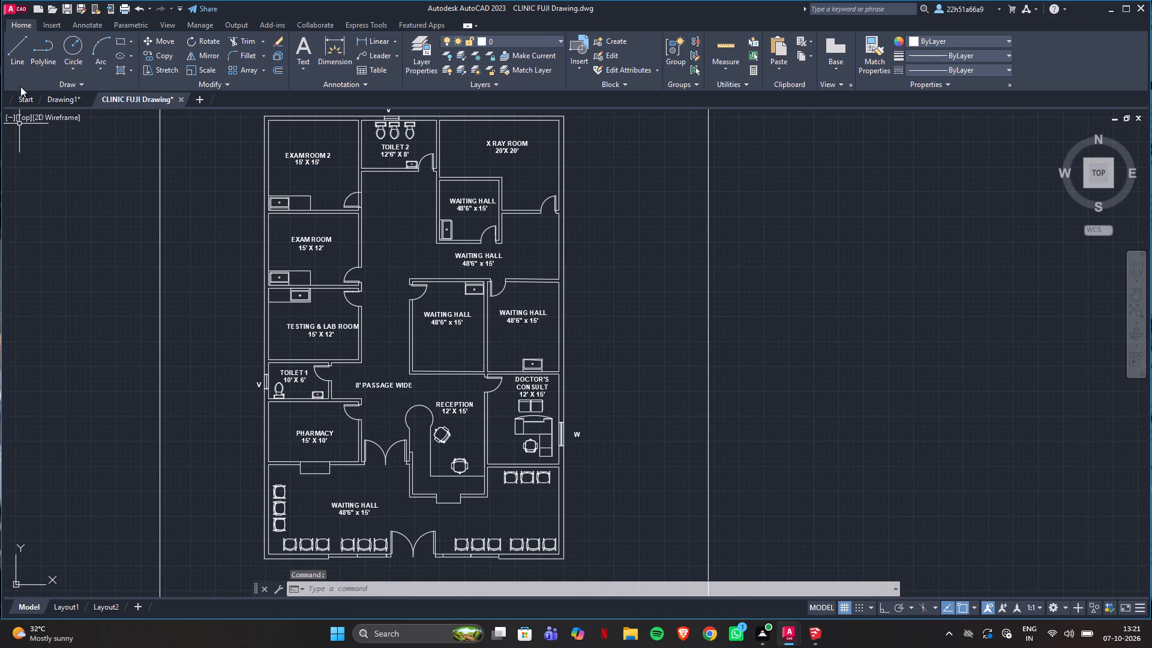
{"action": "left_click", "coordinate": [56, 93]}
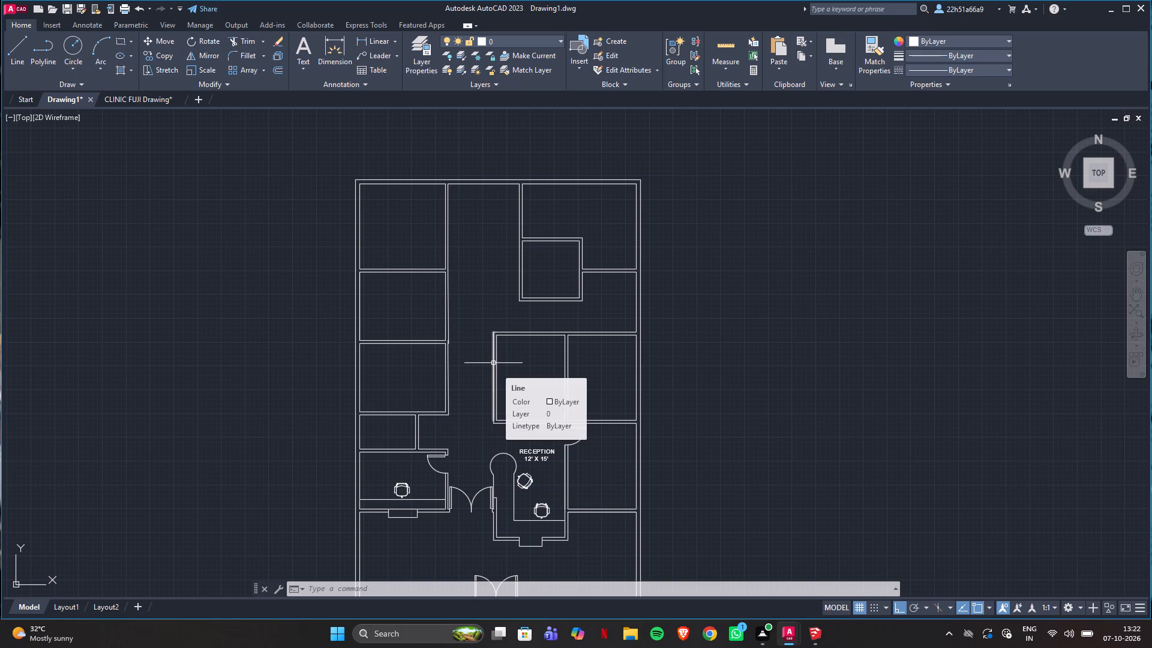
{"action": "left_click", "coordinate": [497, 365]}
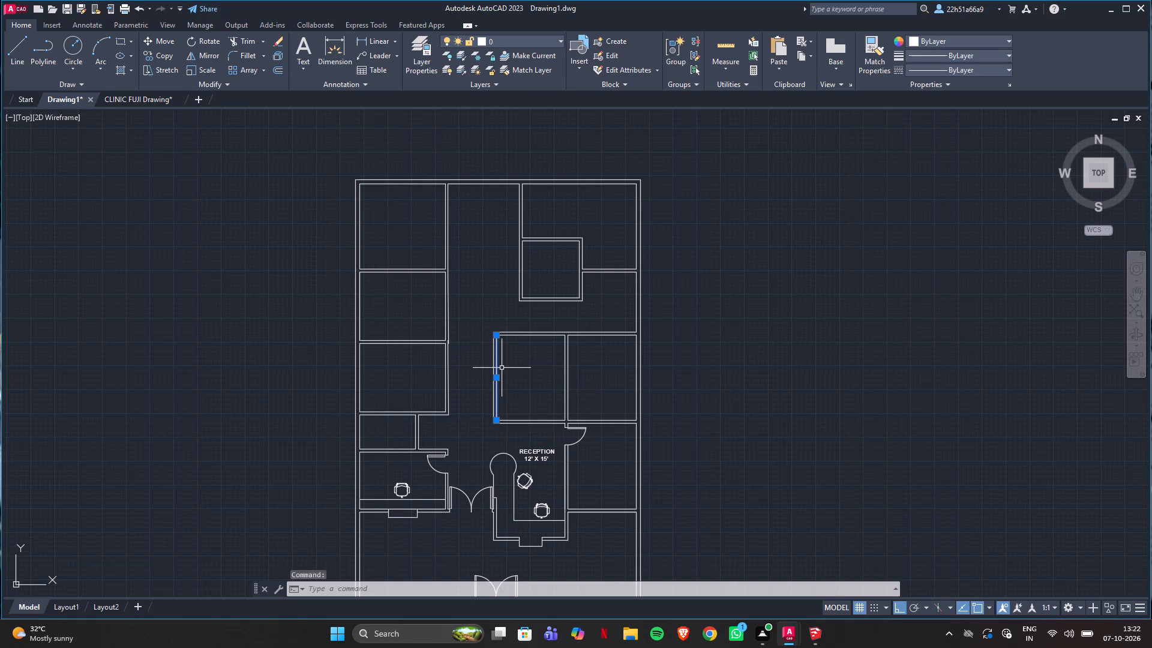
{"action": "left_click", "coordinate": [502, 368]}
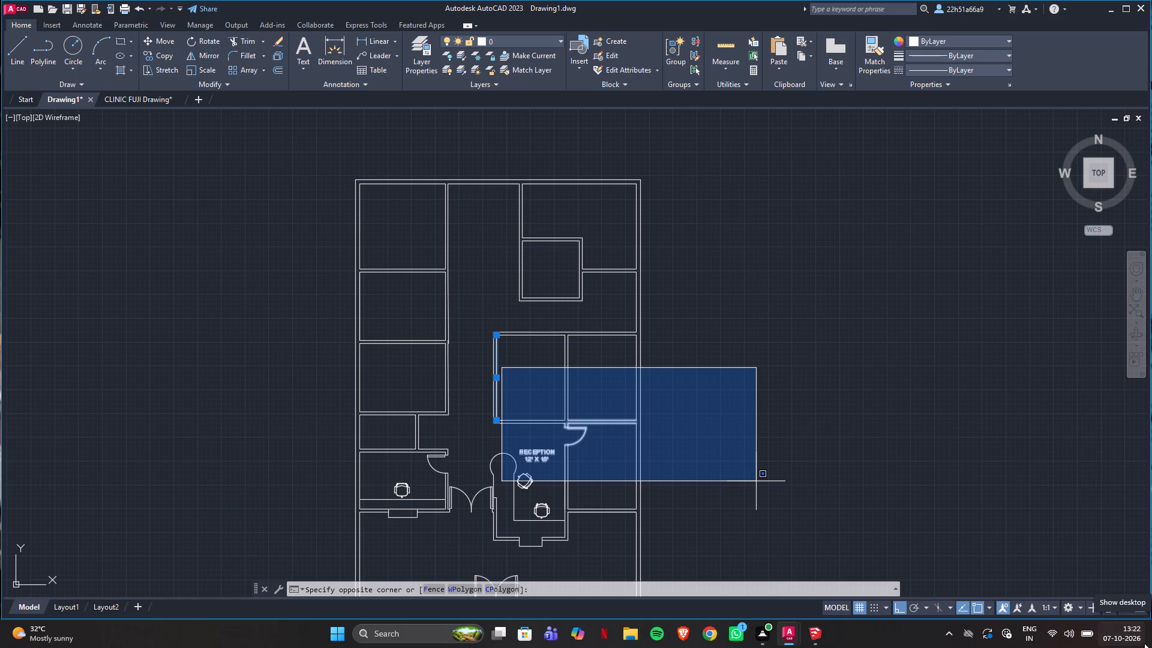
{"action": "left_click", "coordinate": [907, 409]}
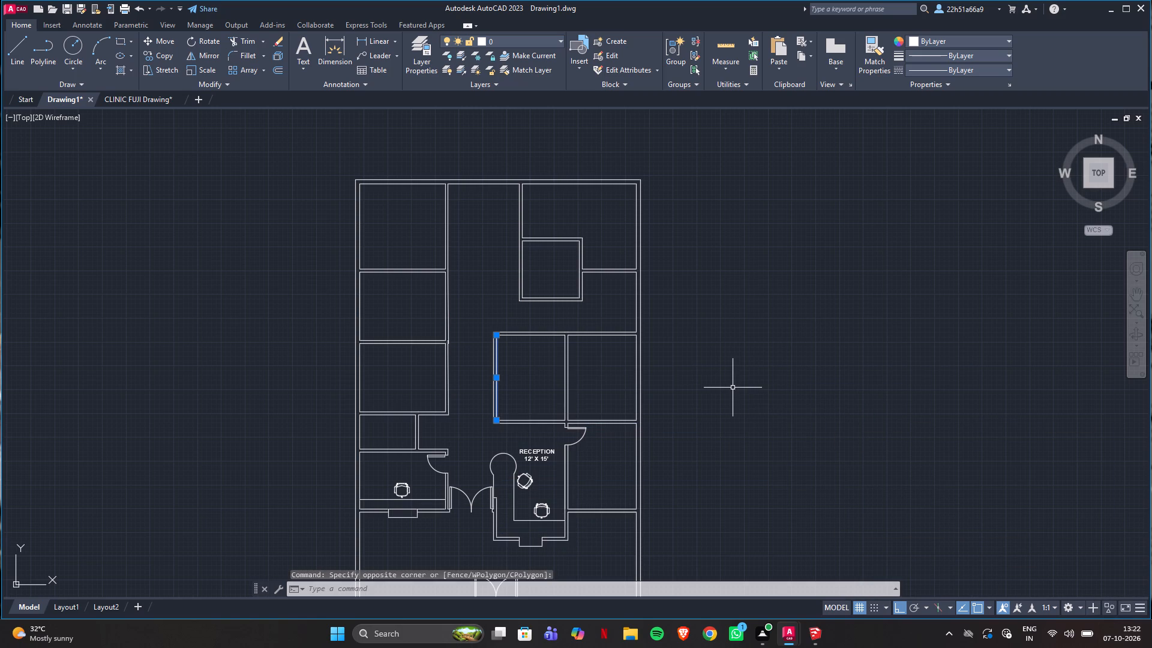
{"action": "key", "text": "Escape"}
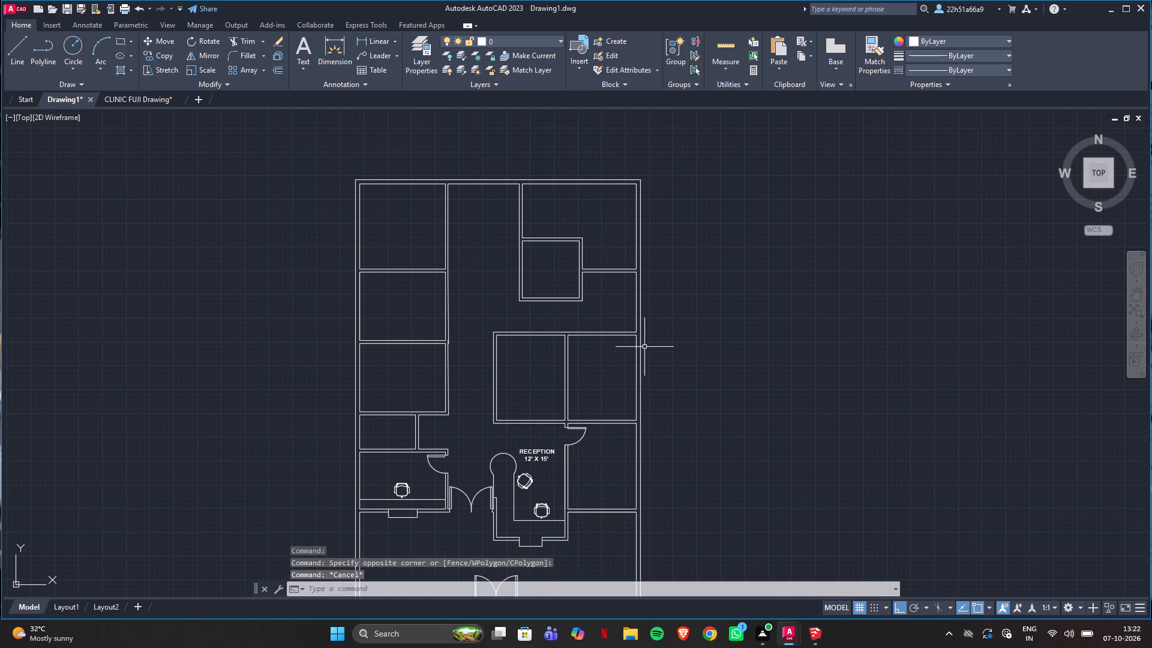
Compare the front waiting hall and entrance area in Drawing1 with the furnished, labelled version in CLINIC FUJI Drawing.
{"action": "left_click", "coordinate": [156, 95]}
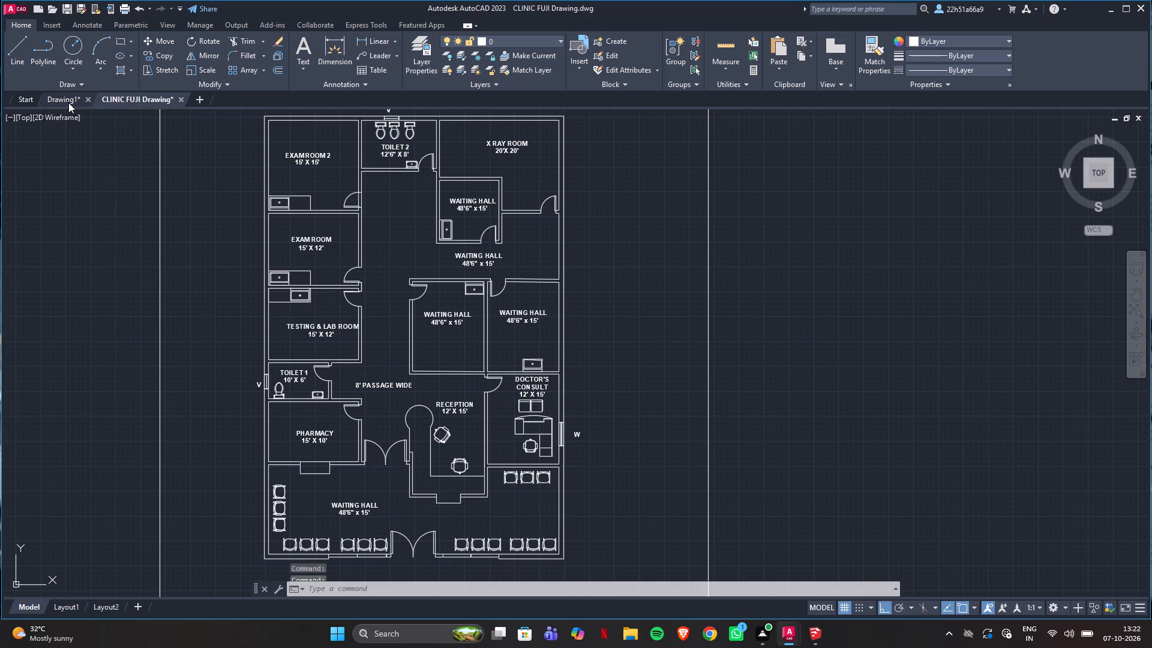
{"action": "left_click", "coordinate": [68, 103]}
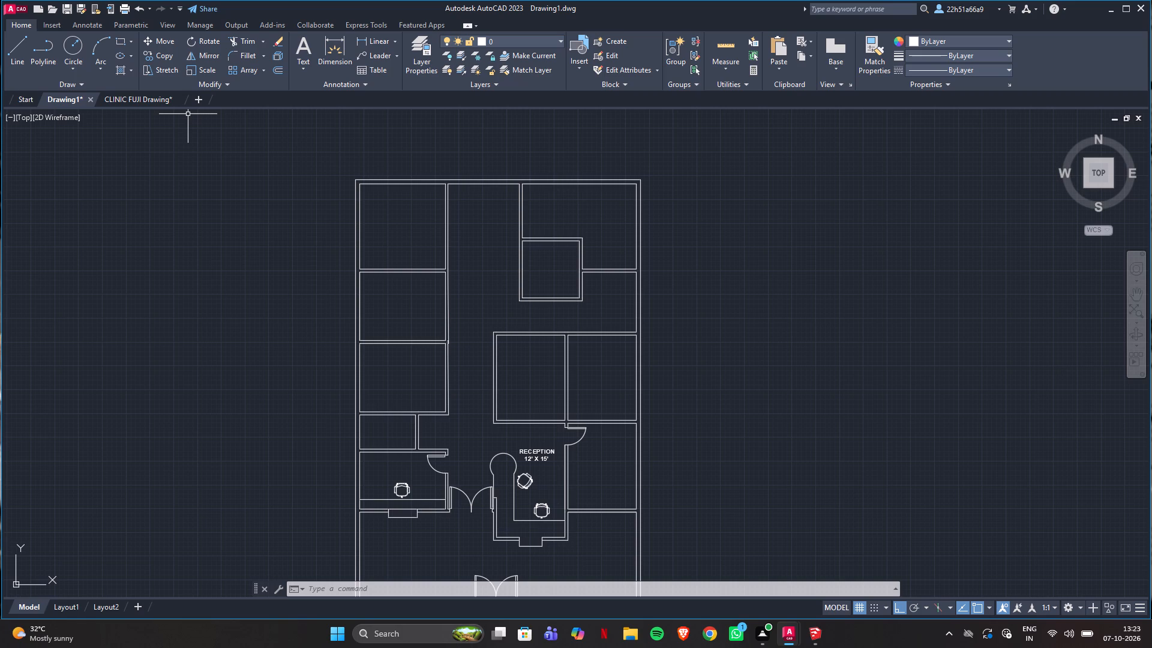
{"action": "right_click", "coordinate": [0, 0]}
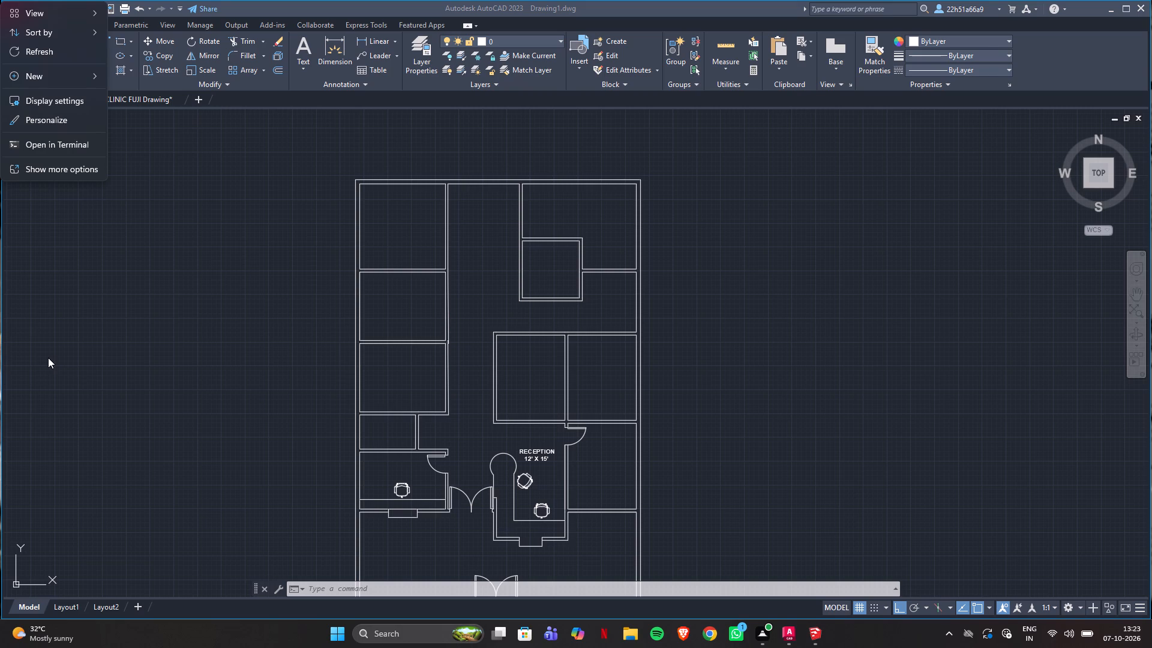
{"action": "left_click", "coordinate": [250, 96]}
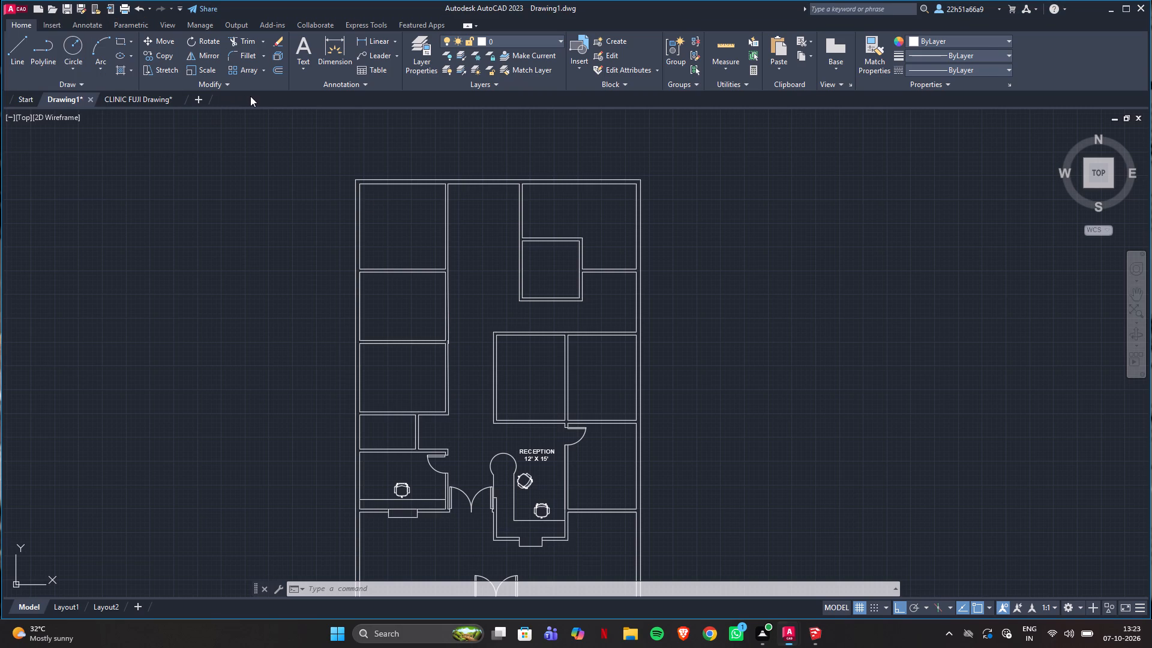
{"action": "left_click", "coordinate": [145, 98]}
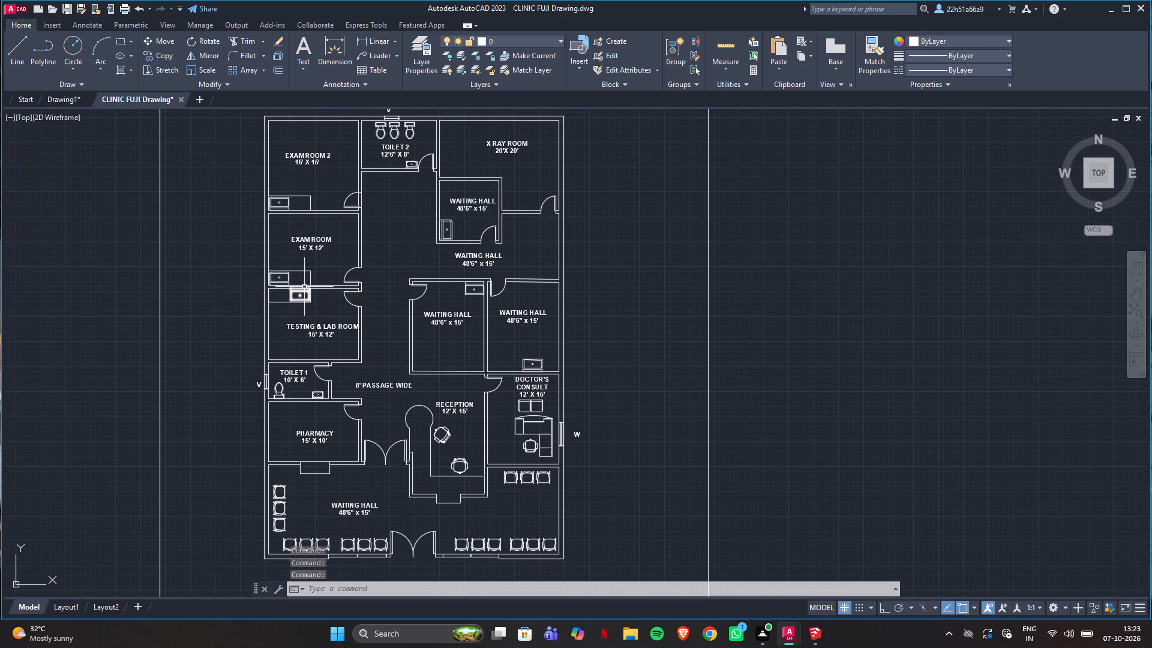
{"action": "left_click", "coordinate": [66, 97]}
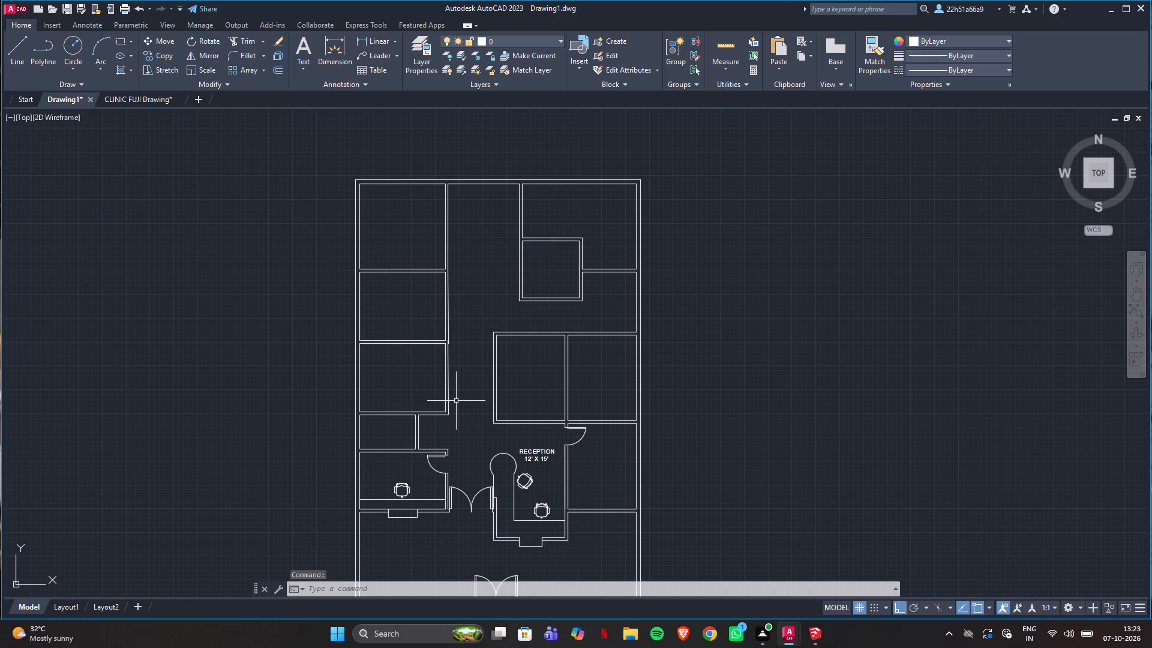
{"action": "middle_click_drag", "start_coordinate": [456, 400], "coordinate": [414, 288]}
{"action": "scroll", "coordinate": [467, 492], "scroll_direction": "up", "scroll_amount": 1}
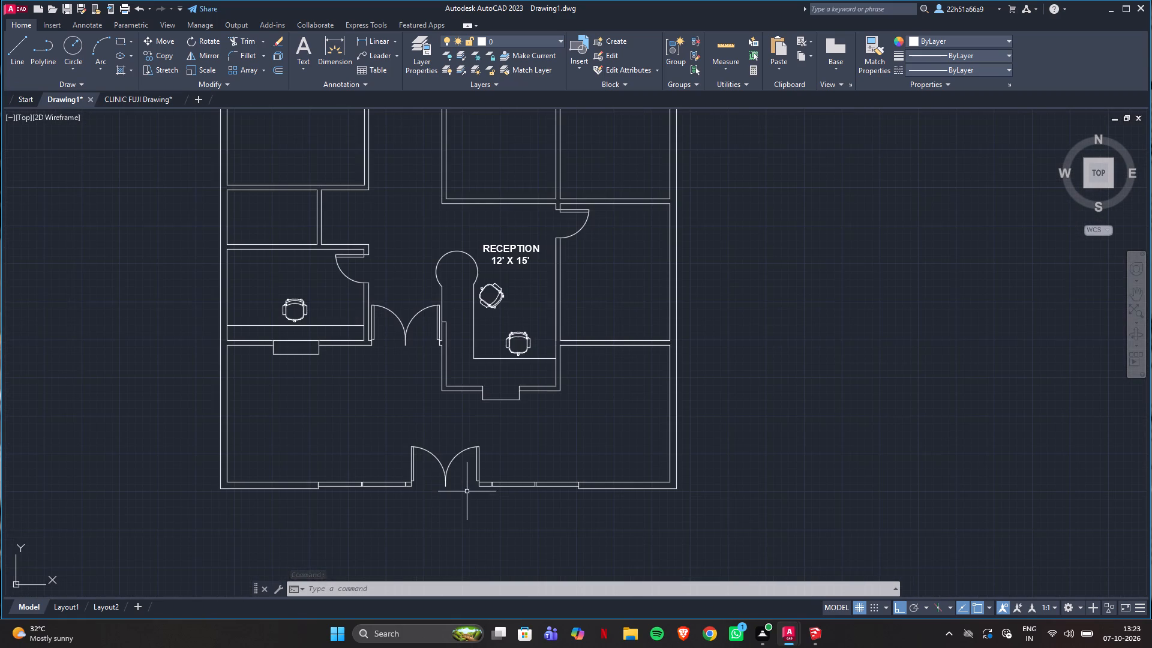
{"action": "scroll", "coordinate": [413, 436], "scroll_direction": "up", "scroll_amount": 1}
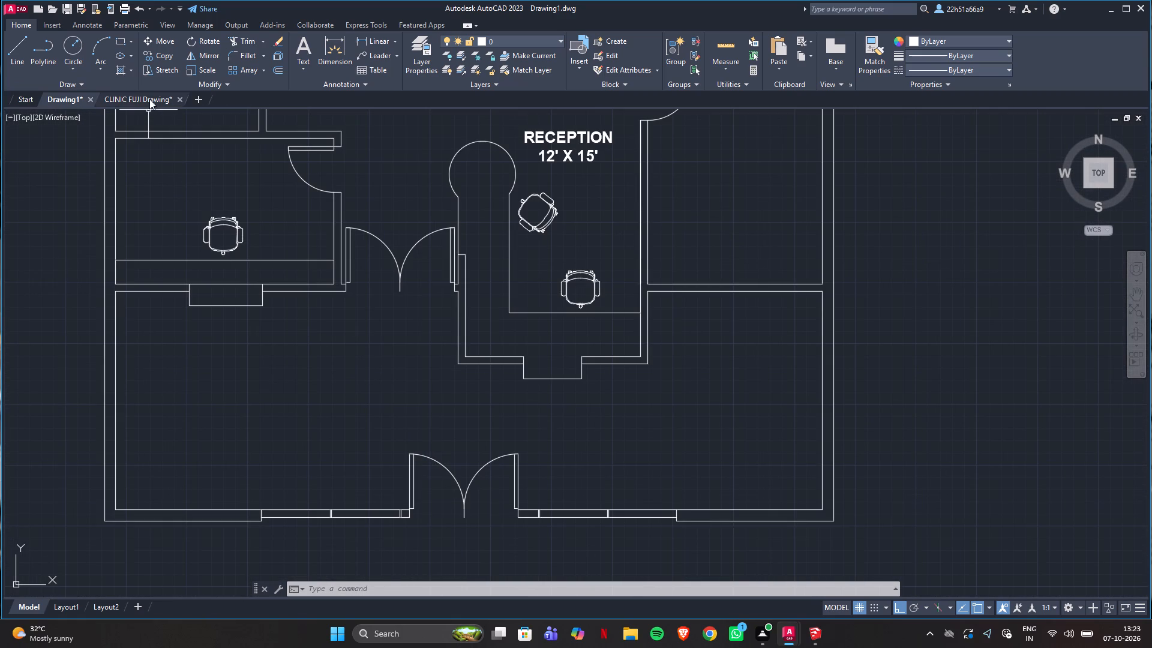
{"action": "left_click", "coordinate": [151, 93]}
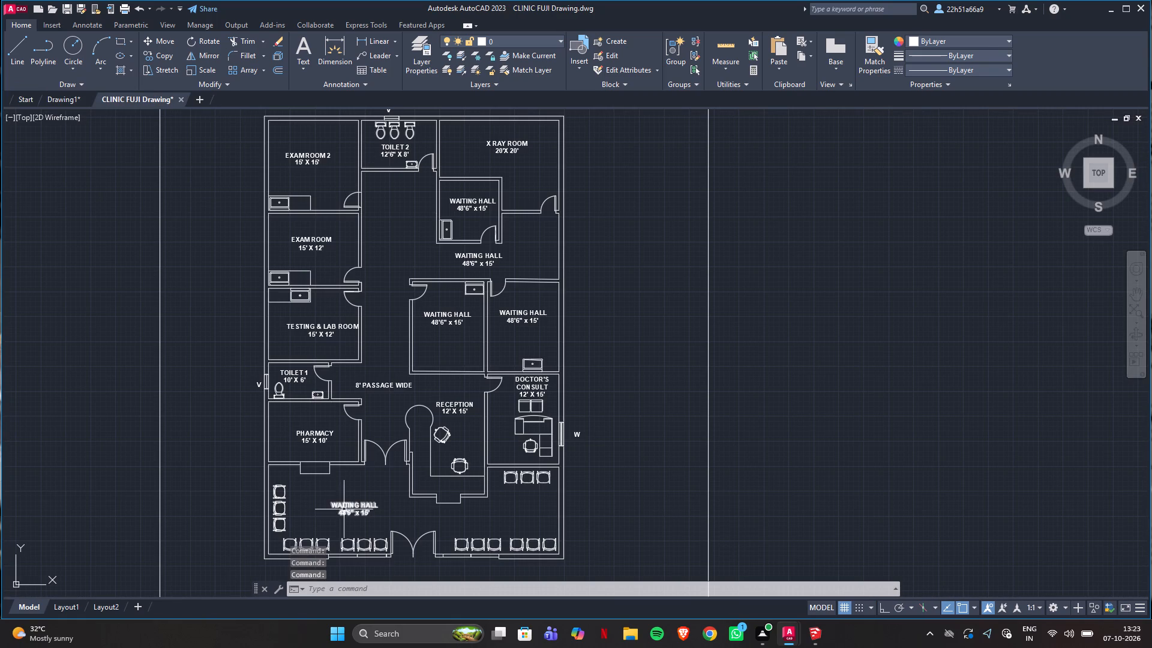
{"action": "middle_click_drag", "start_coordinate": [373, 482], "coordinate": [361, 380]}
{"action": "scroll", "coordinate": [379, 445], "scroll_direction": "up", "scroll_amount": 2}
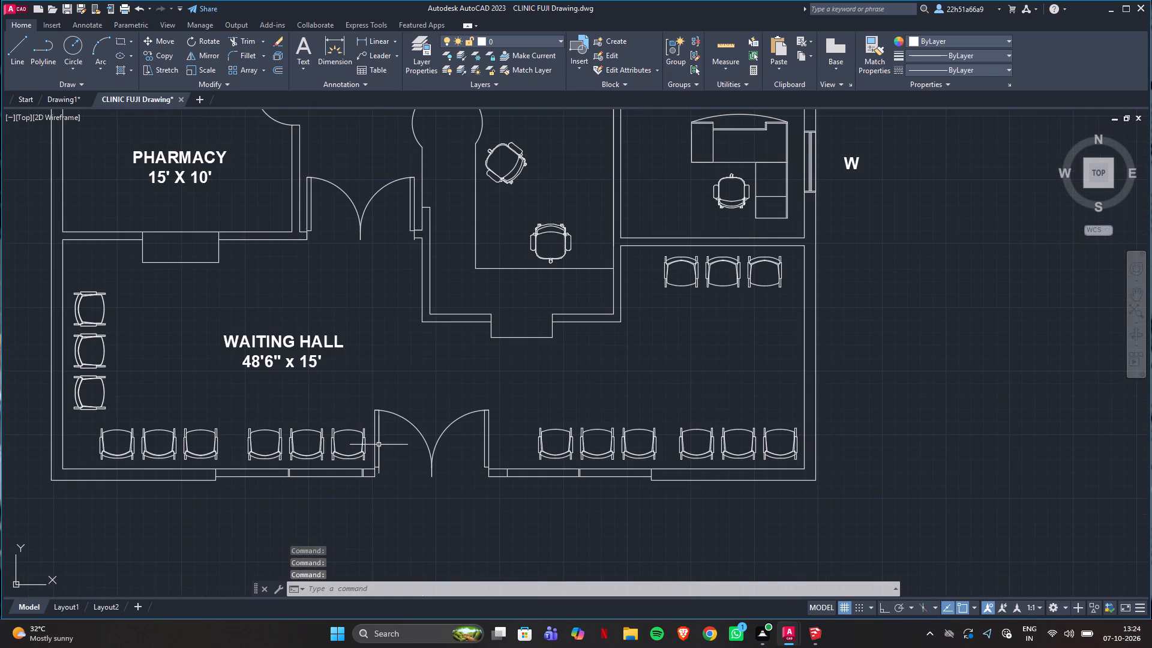
{"action": "left_click", "coordinate": [70, 100]}
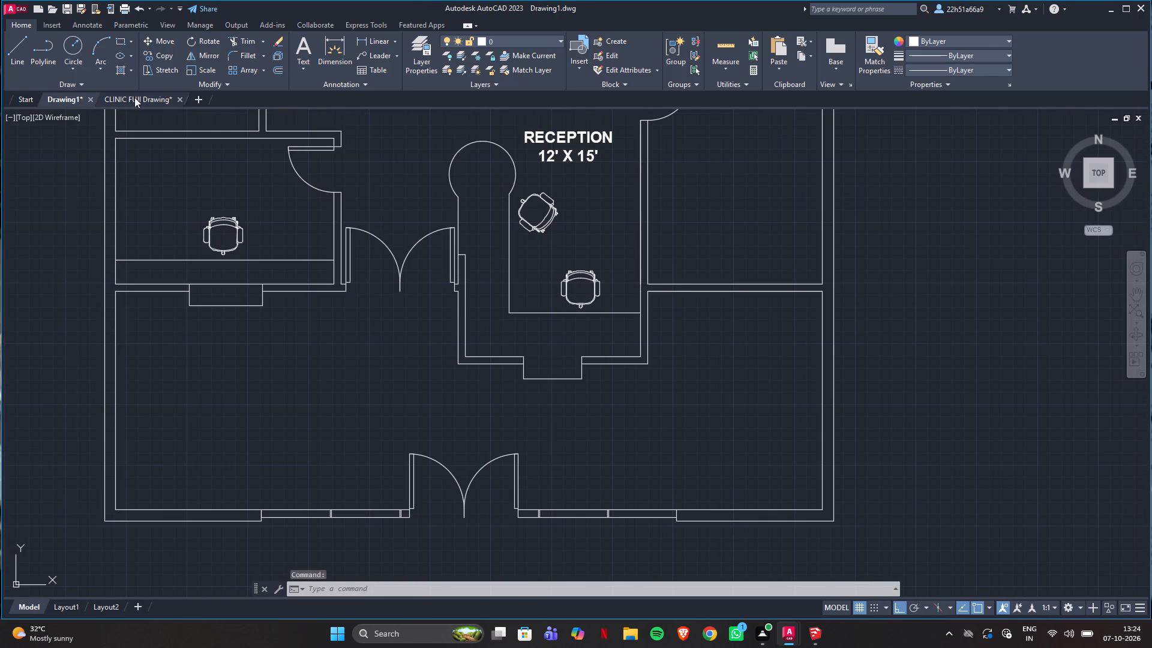
{"action": "left_click", "coordinate": [134, 97]}
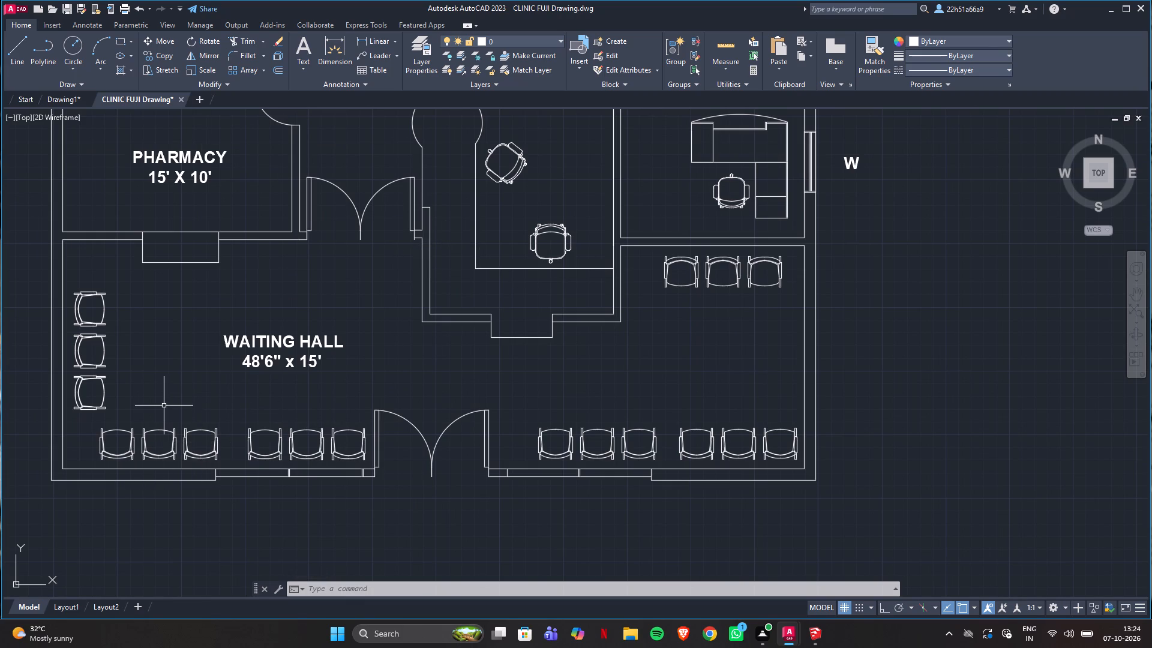
Examine the pharmacy, toilet 1, passage and reception areas in CLINIC FUJI Drawing against the same rooms in Drawing1.
{"action": "scroll", "coordinate": [164, 406], "scroll_direction": "down", "scroll_amount": 2}
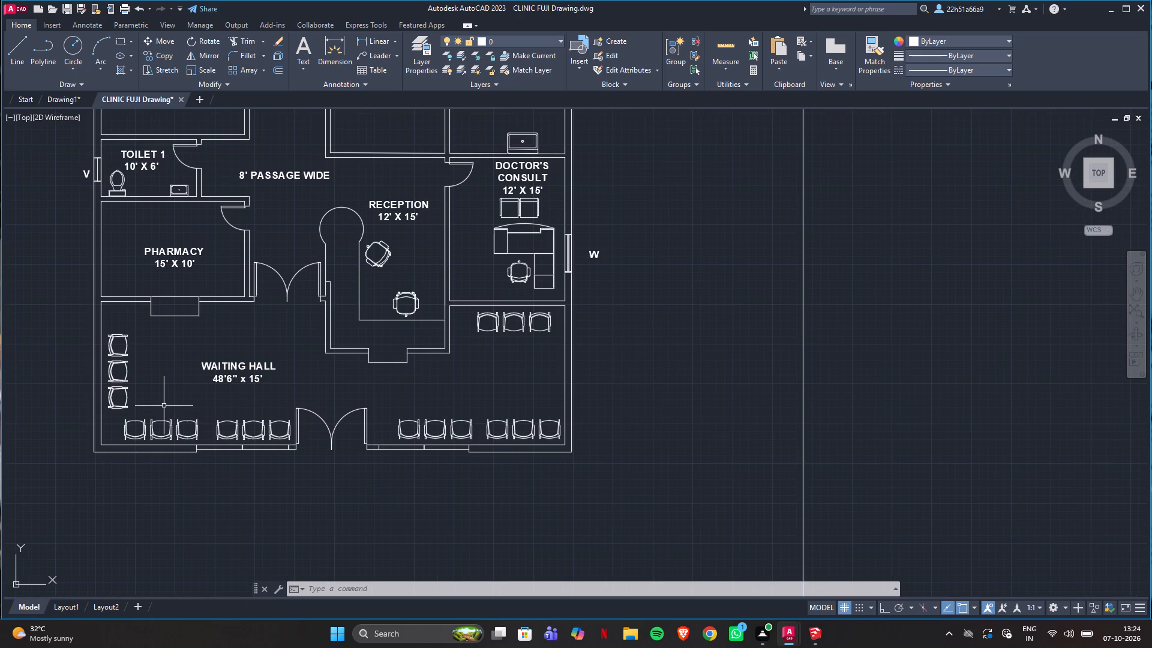
{"action": "scroll", "coordinate": [98, 235], "scroll_direction": "up", "scroll_amount": 2}
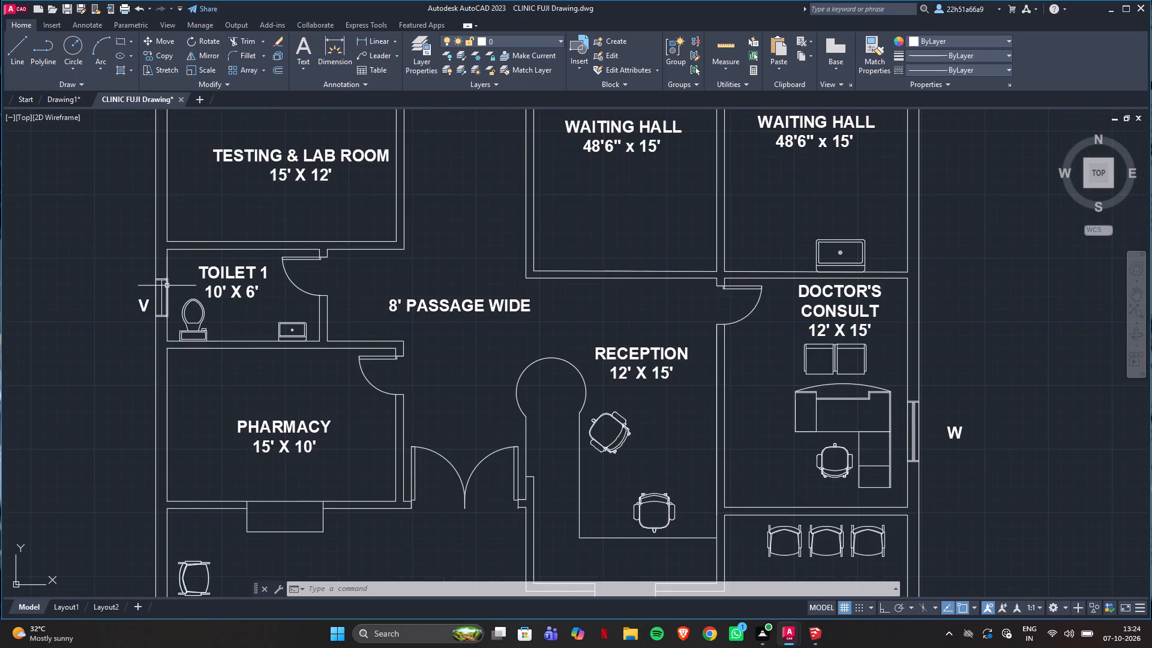
{"action": "scroll", "coordinate": [167, 286], "scroll_direction": "up", "scroll_amount": 2}
{"action": "scroll", "coordinate": [236, 380], "scroll_direction": "down", "scroll_amount": 3}
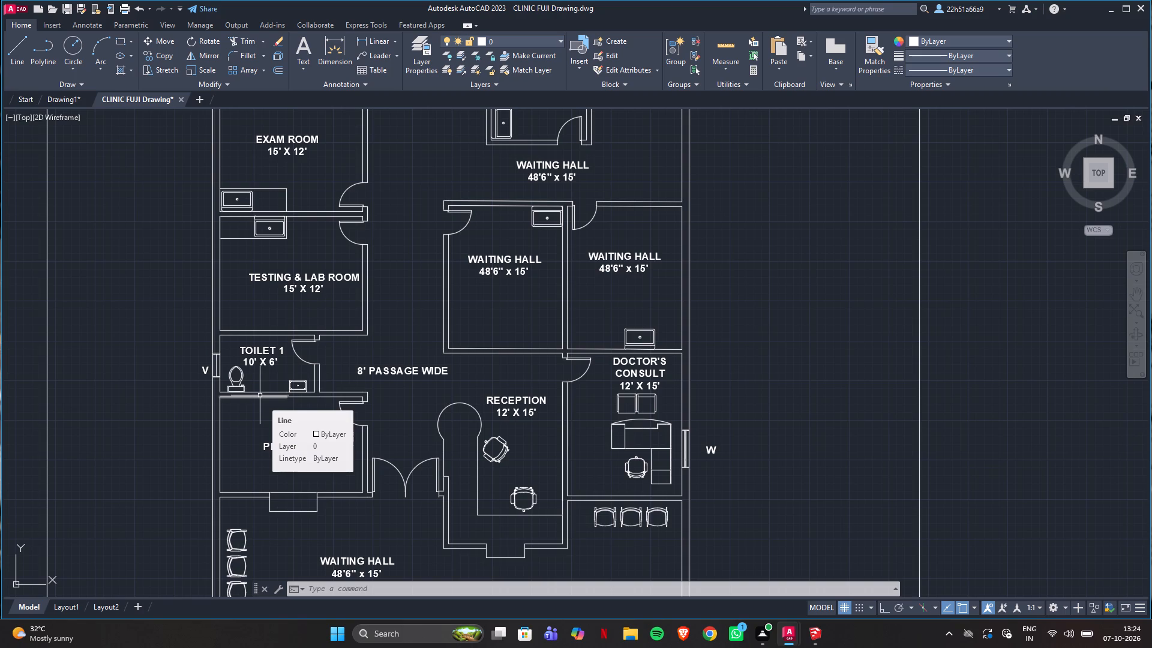
{"action": "left_click", "coordinate": [68, 100]}
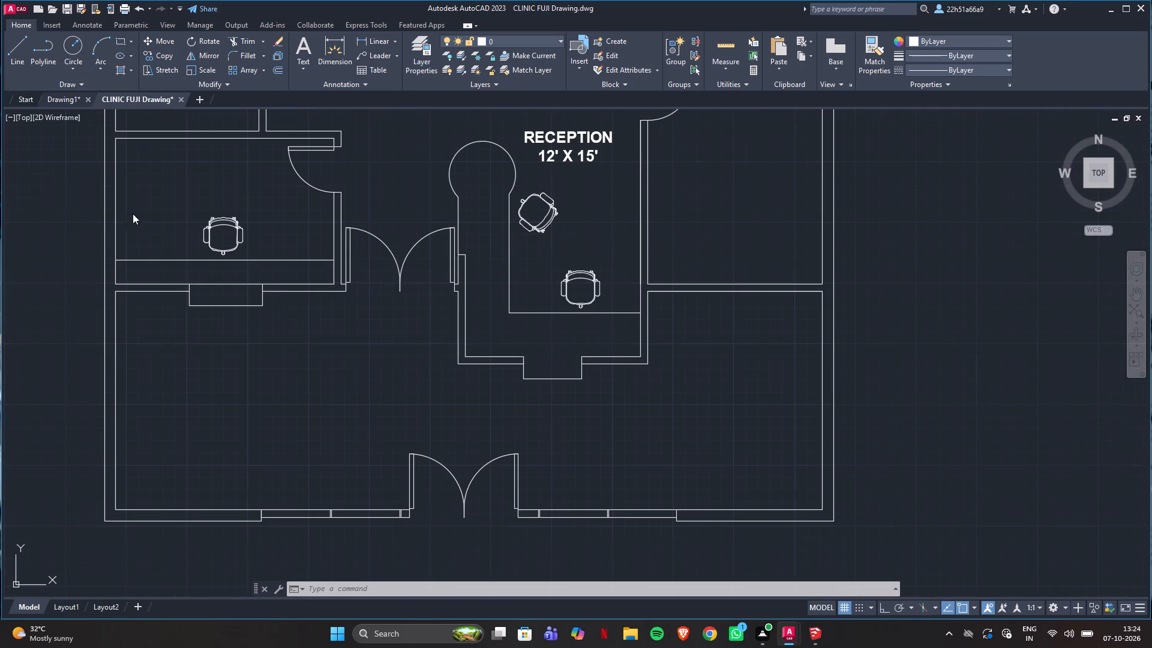
{"action": "middle_click_drag", "start_coordinate": [274, 182], "coordinate": [317, 265]}
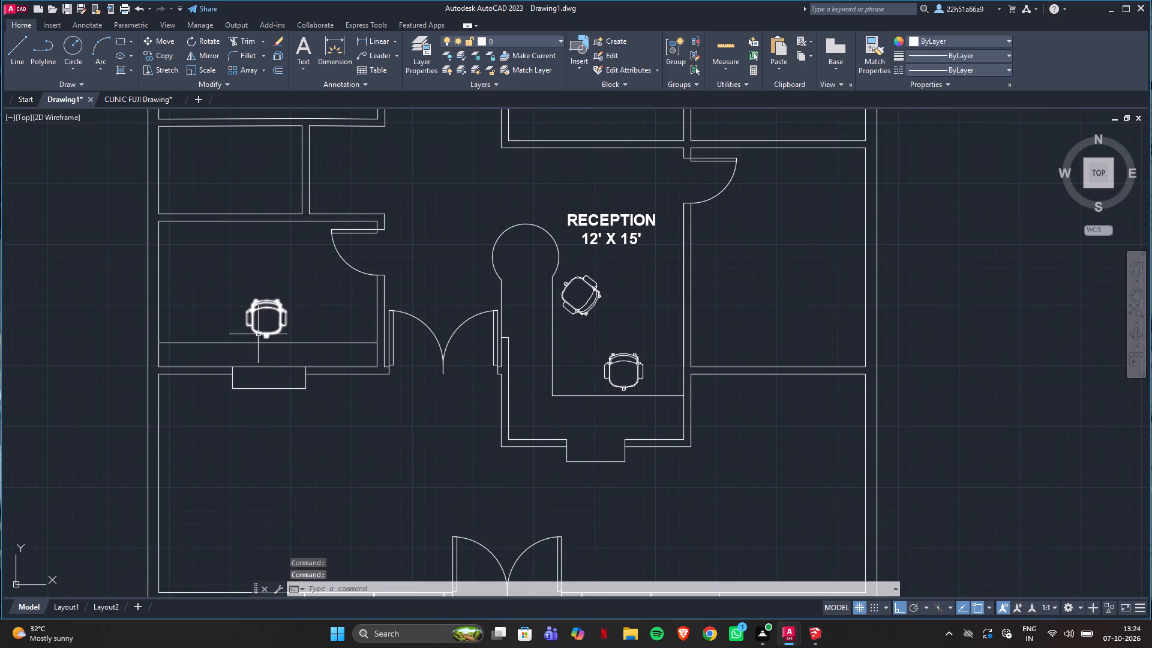
{"action": "scroll", "coordinate": [308, 311], "scroll_direction": "down", "scroll_amount": 2}
{"action": "scroll", "coordinate": [309, 311], "scroll_direction": "up", "scroll_amount": 2}
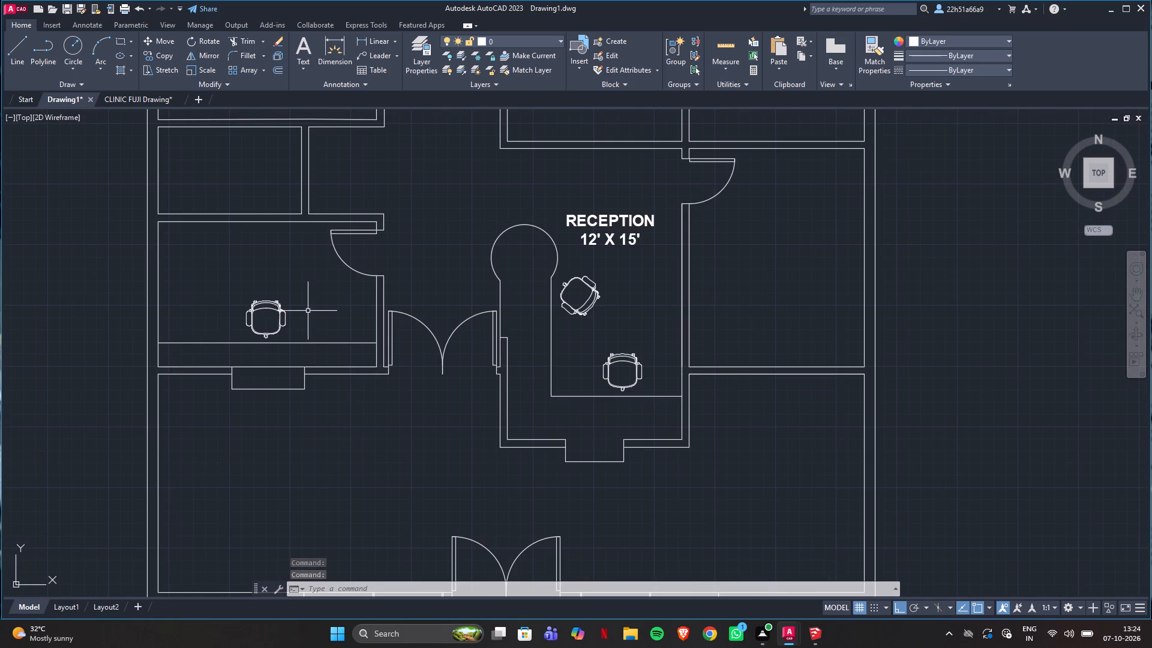
{"action": "left_click", "coordinate": [163, 100]}
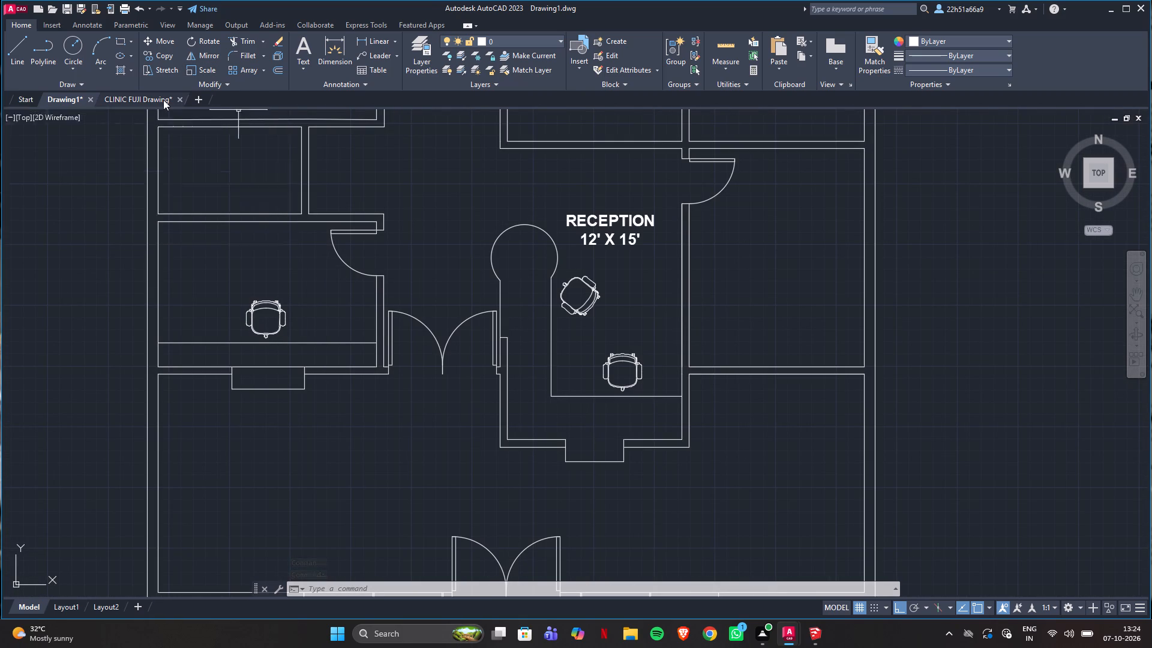
{"action": "middle_click_drag", "start_coordinate": [317, 514], "coordinate": [316, 504]}
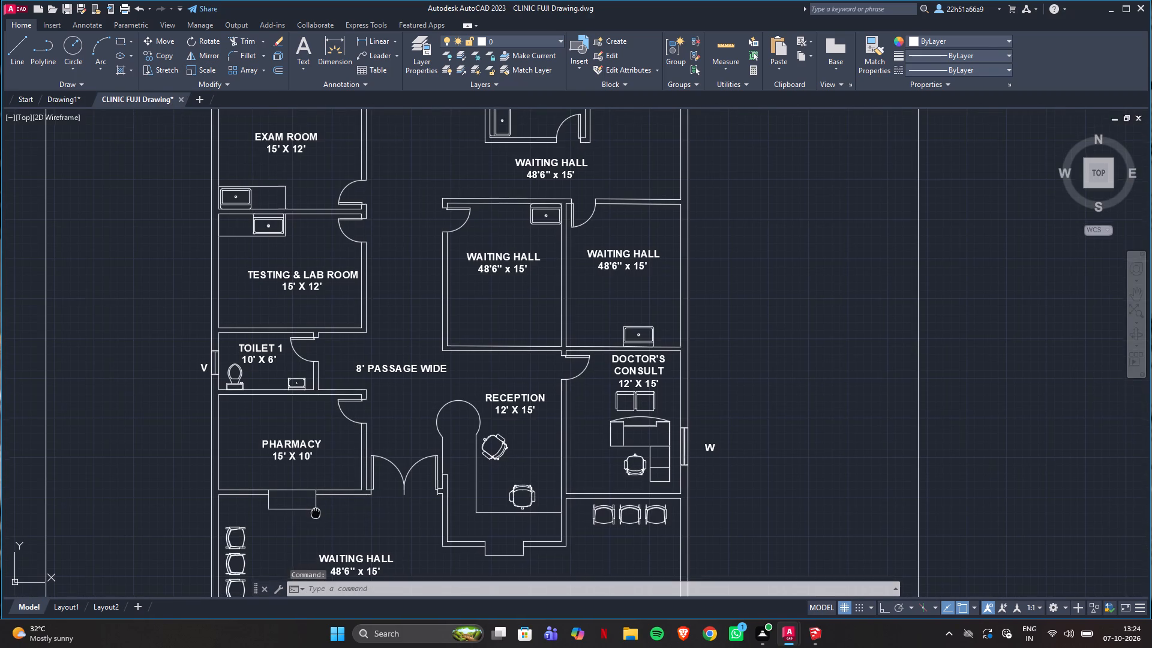
{"action": "middle_click_drag", "start_coordinate": [316, 504], "coordinate": [328, 335]}
{"action": "scroll", "coordinate": [331, 250], "scroll_direction": "up", "scroll_amount": 1}
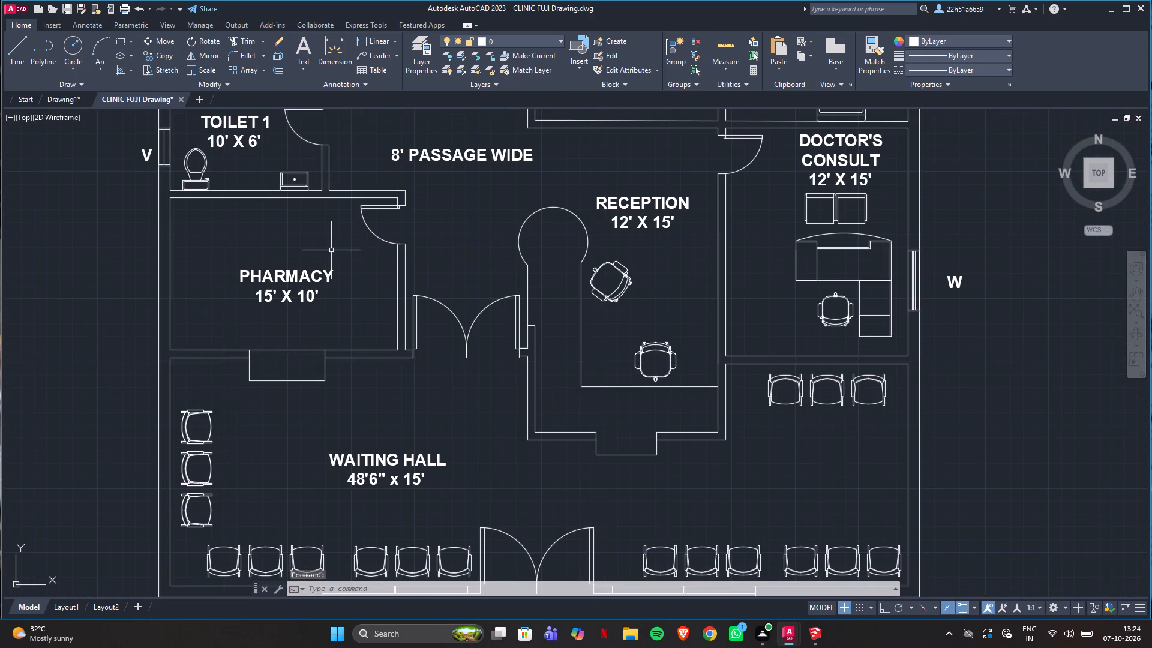
{"action": "left_click", "coordinate": [58, 97]}
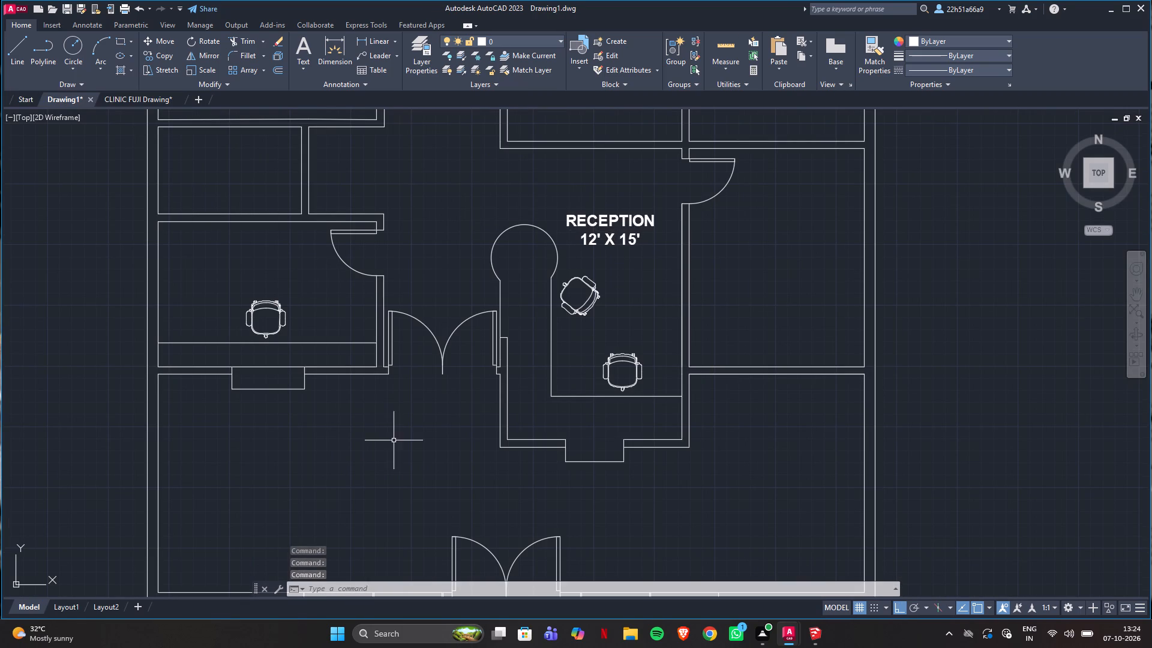
Copy one side-facing chair from the waiting hall in CLINIC FUJI Drawing into Drawing1, near the waiting hall's west wall below the pharmacy.
{"action": "middle_click_drag", "start_coordinate": [394, 437], "coordinate": [381, 341]}
{"action": "left_click", "coordinate": [156, 97]}
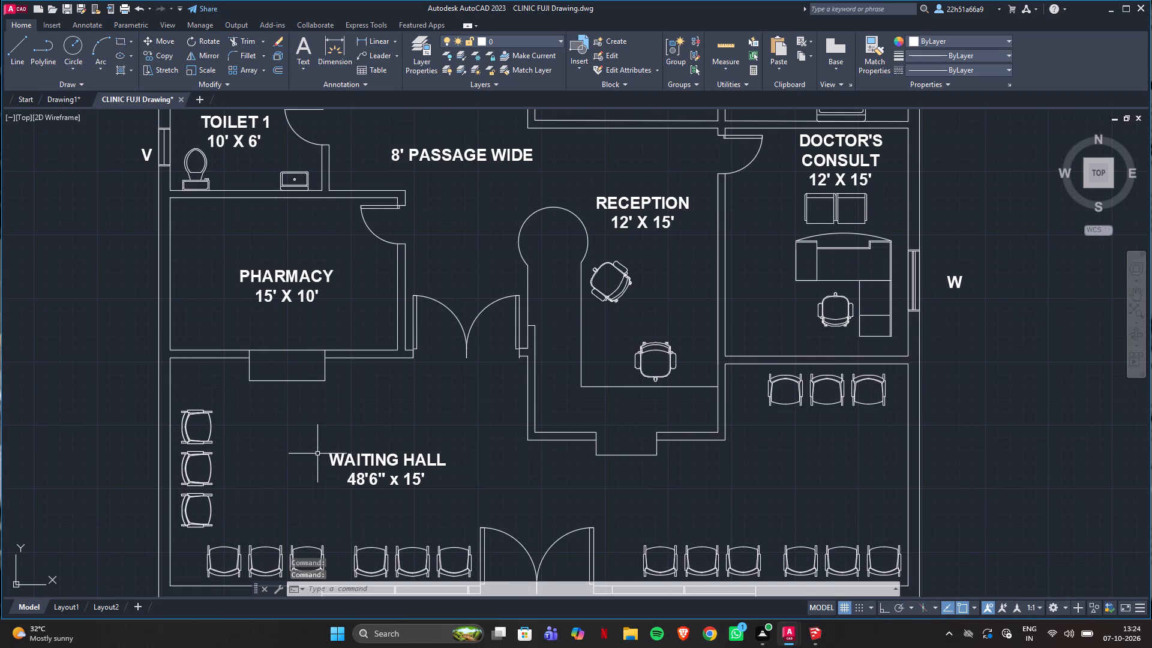
{"action": "middle_click_drag", "start_coordinate": [316, 448], "coordinate": [344, 359]}
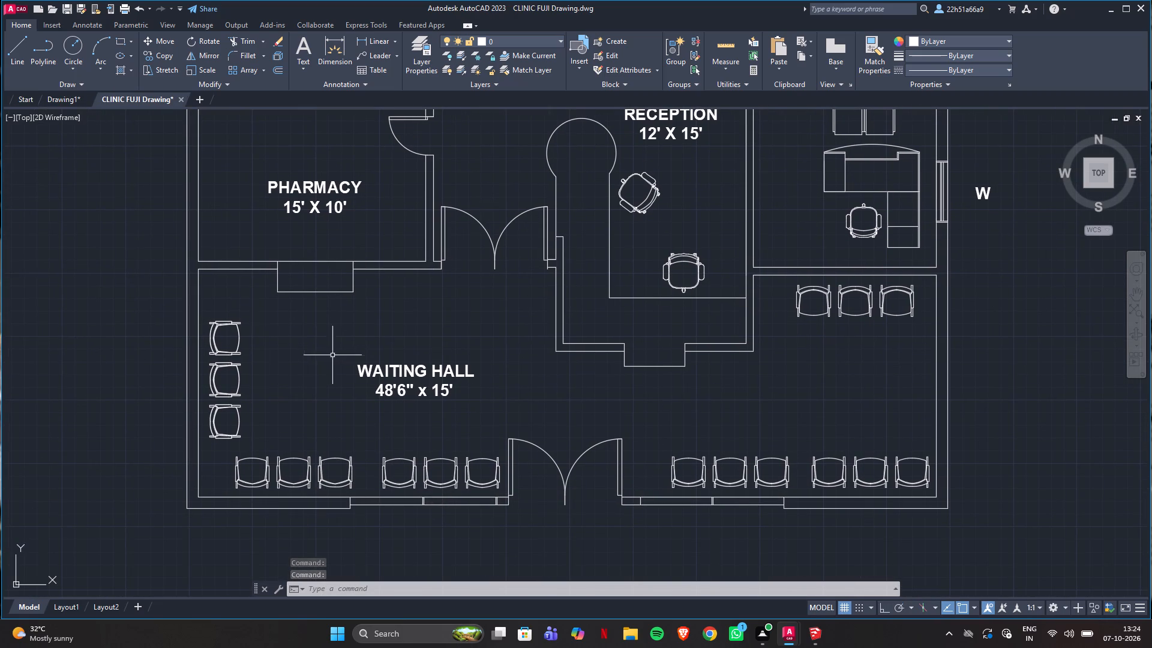
{"action": "left_click", "coordinate": [217, 323]}
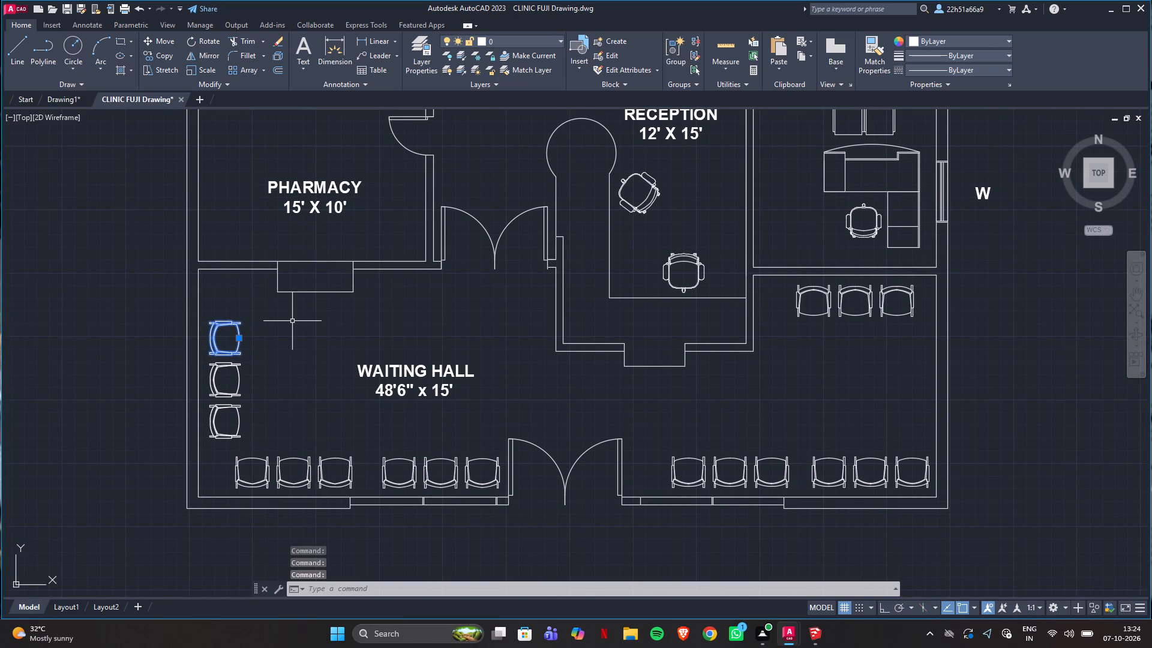
{"action": "key", "text": "ctrl+c"}
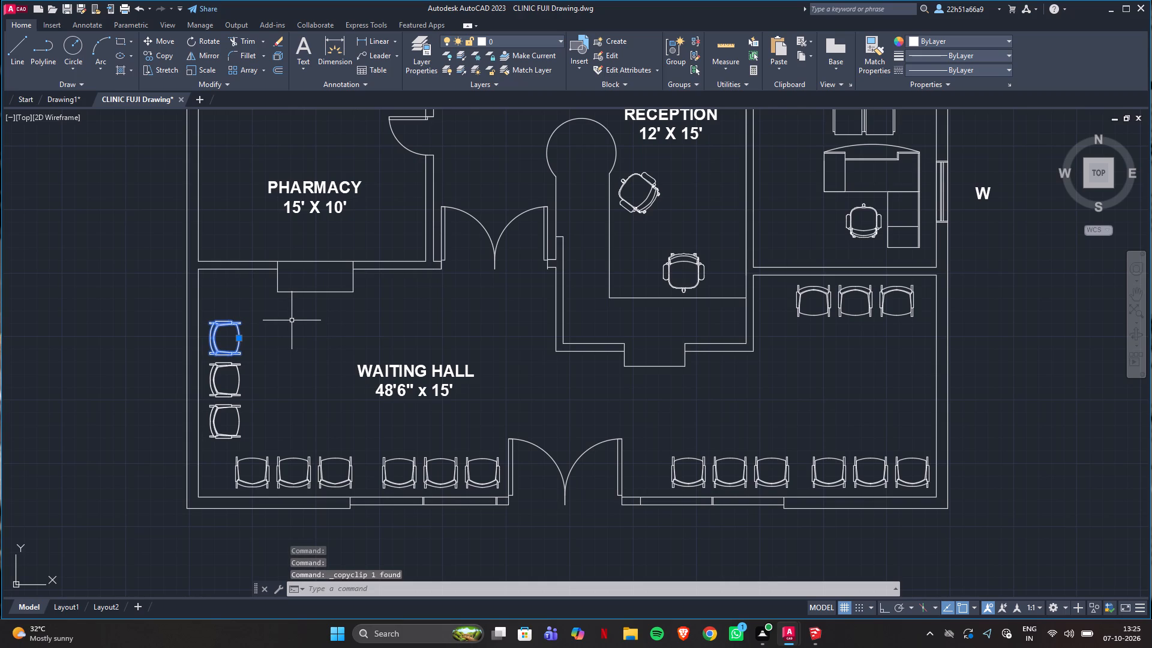
{"action": "left_click", "coordinate": [63, 101]}
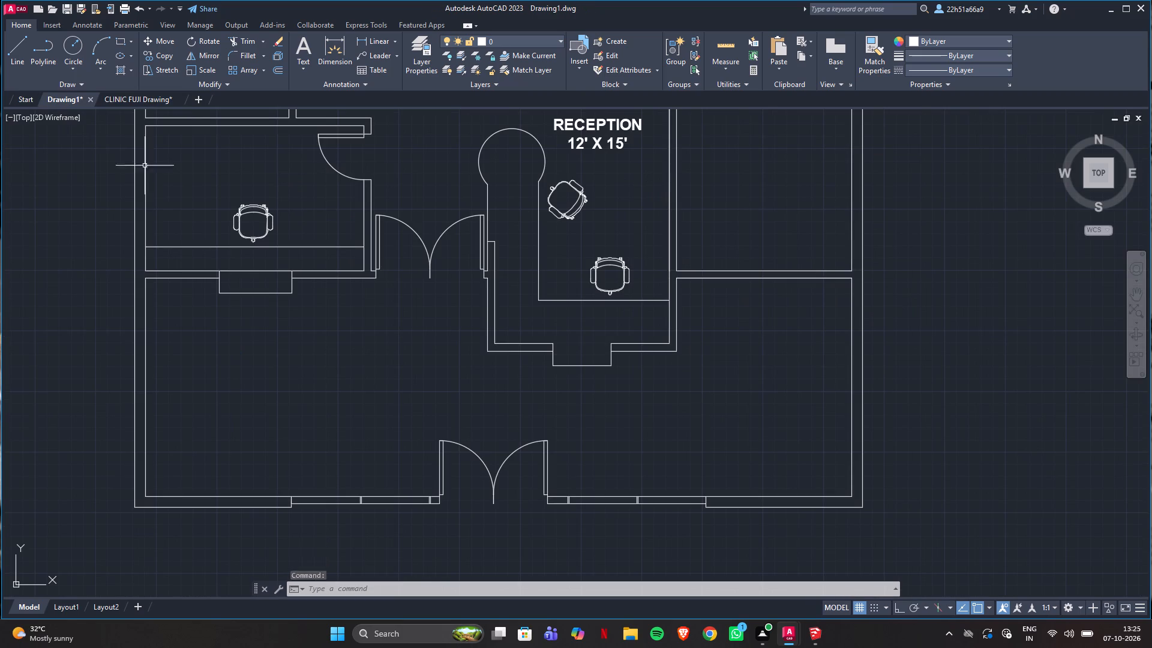
{"action": "key", "text": "ctrl+v"}
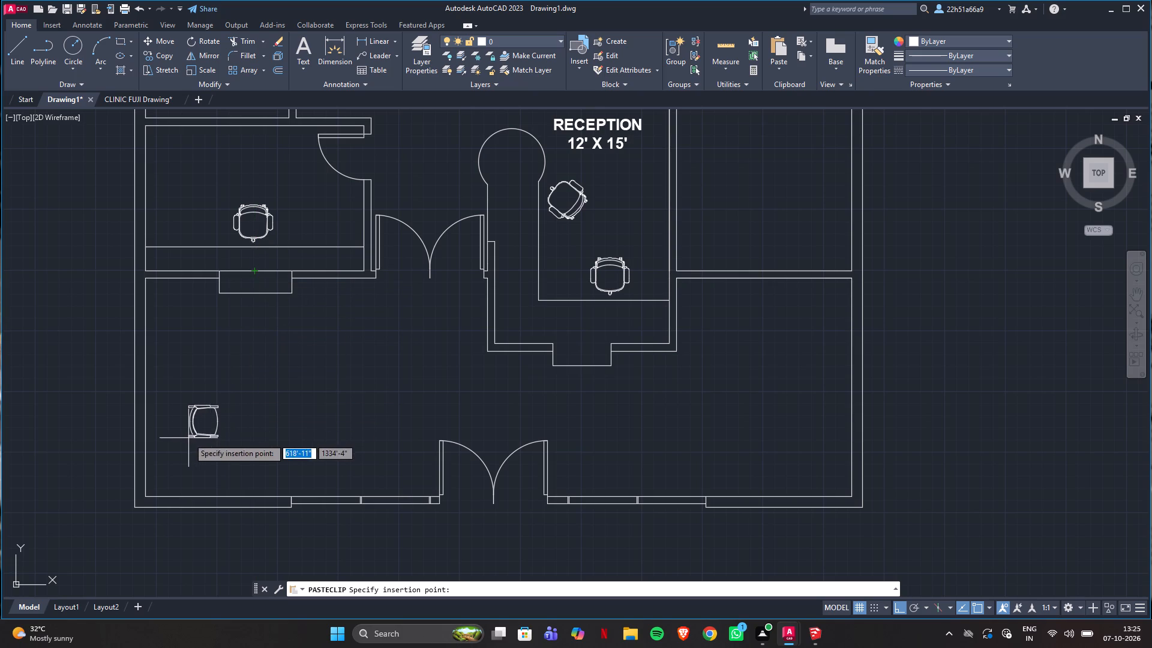
{"action": "left_click", "coordinate": [158, 364]}
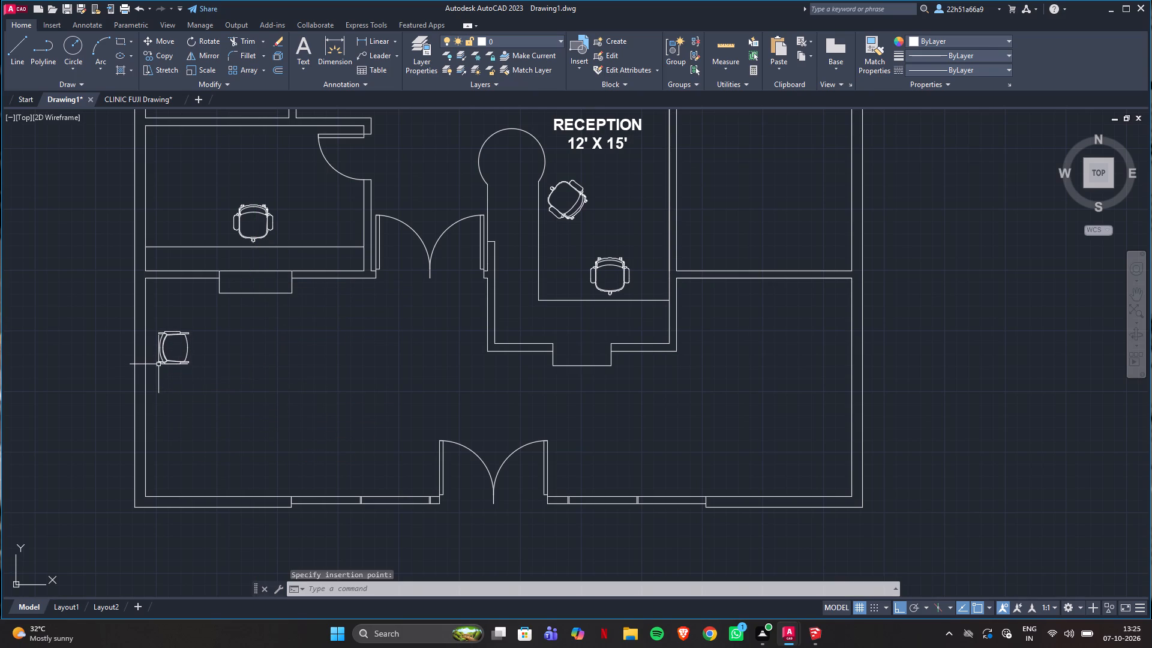
Check the seating layout in CLINIC FUJI Drawing and duplicate Drawing1's wall chair horizontally into the open waiting hall area.
{"action": "left_click", "coordinate": [140, 96]}
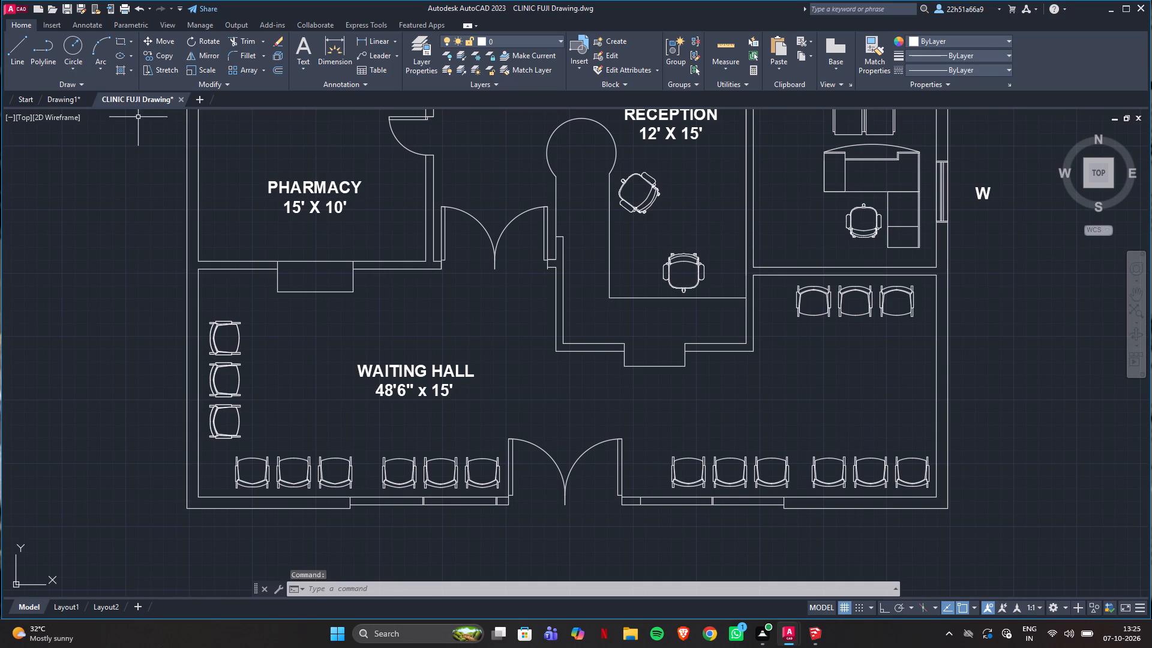
{"action": "left_click", "coordinate": [64, 97]}
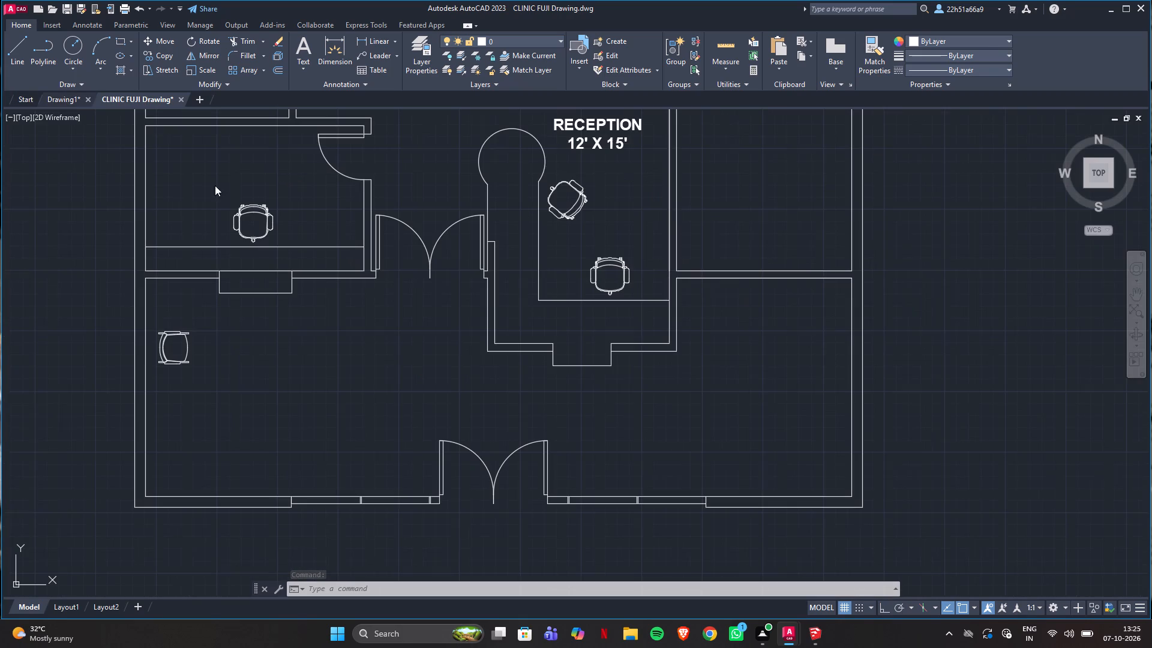
{"action": "left_click", "coordinate": [153, 319]}
{"action": "left_click", "coordinate": [236, 395]}
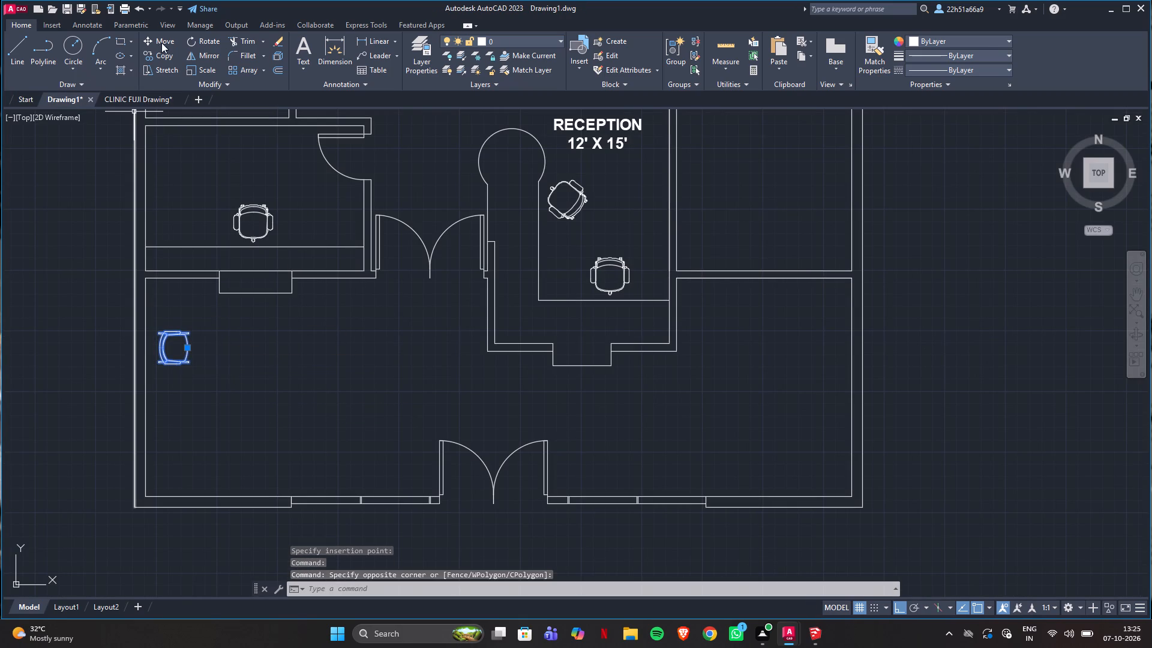
{"action": "left_click", "coordinate": [166, 50]}
{"action": "left_click", "coordinate": [188, 359]}
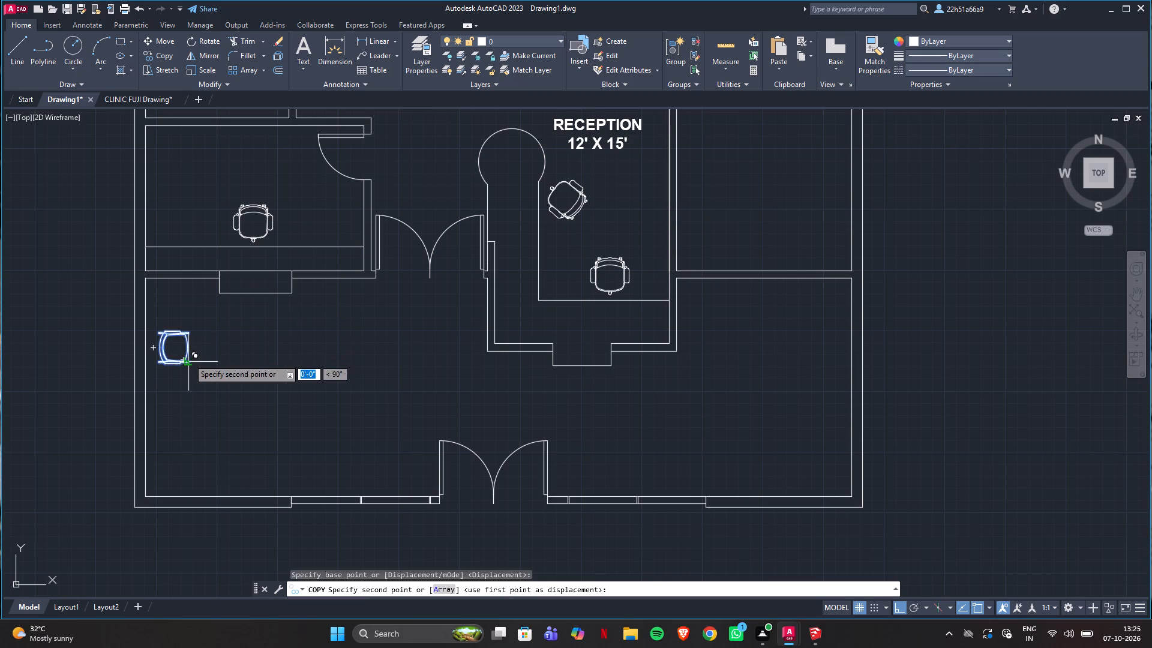
{"action": "left_click", "coordinate": [304, 359]}
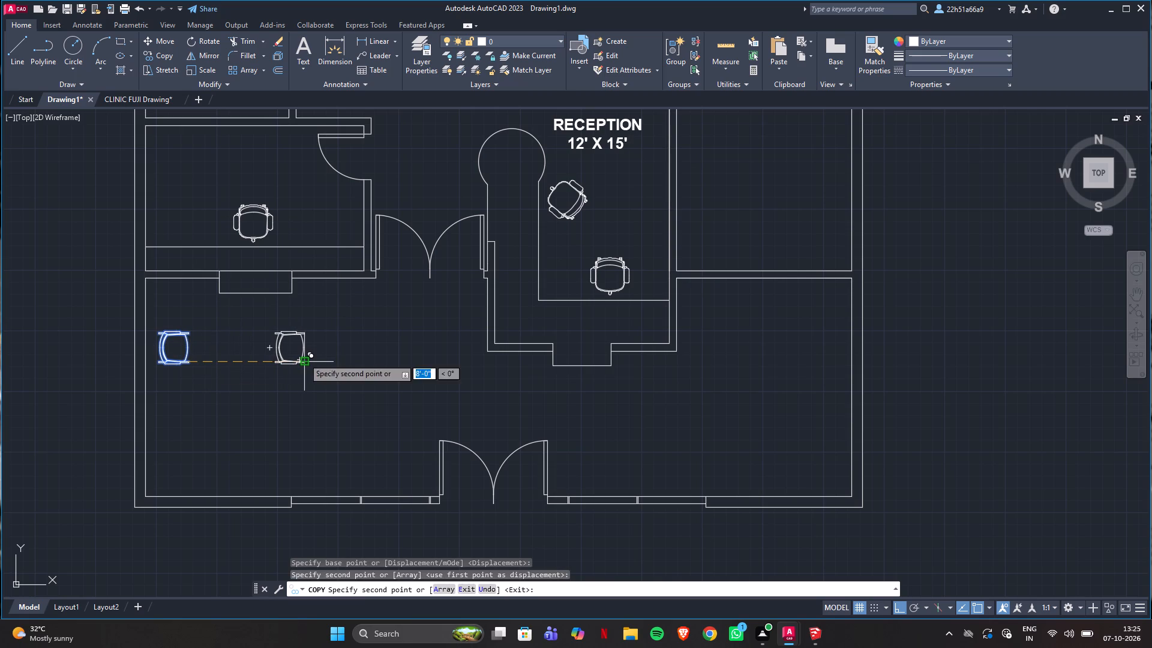
{"action": "key", "text": "Escape"}
Rotate the duplicated waiting hall chair 90° counterclockwise so its back faces the front wall.
{"action": "left_click", "coordinate": [259, 319]}
{"action": "left_click", "coordinate": [350, 377]}
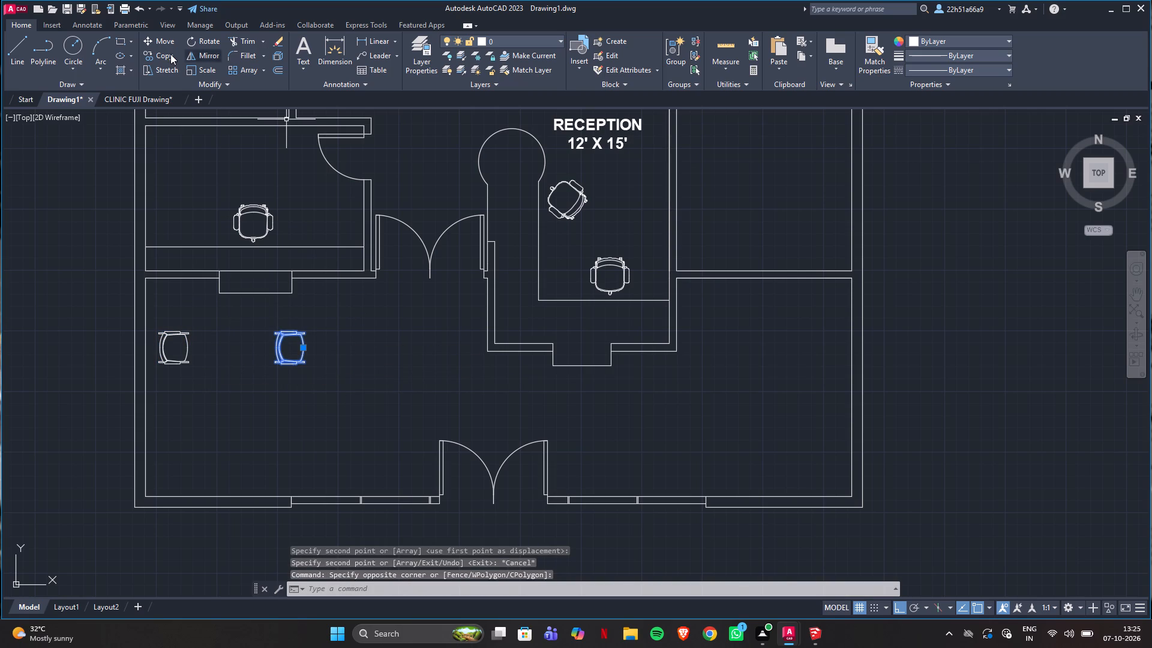
{"action": "left_click", "coordinate": [199, 40]}
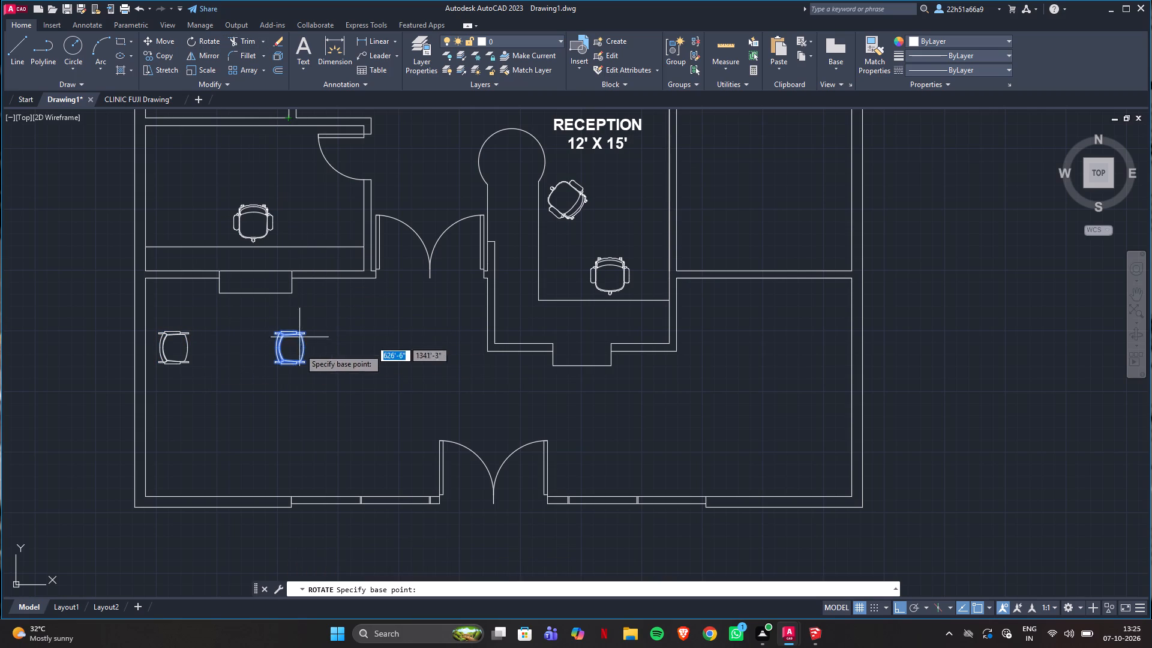
{"action": "left_click", "coordinate": [307, 367]}
{"action": "left_click", "coordinate": [337, 312]}
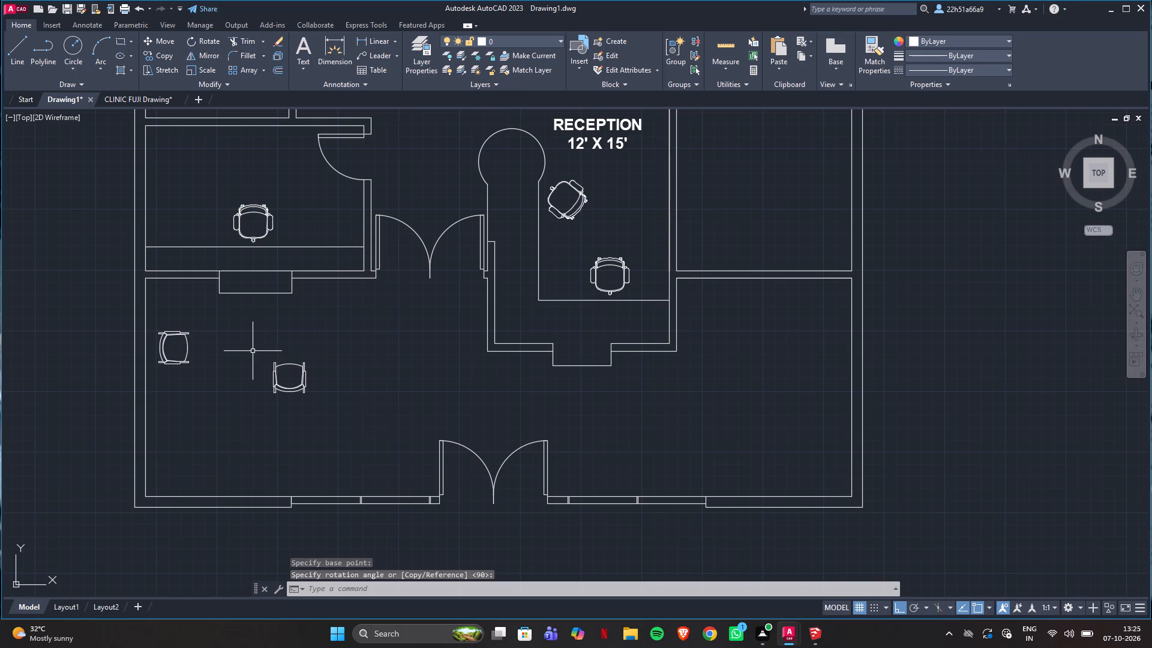
Move the rotated chair beside the west leaf of the entrance double door, with object snap, ortho and snap tracking off.
{"action": "left_click", "coordinate": [252, 350]}
{"action": "left_click", "coordinate": [363, 420]}
{"action": "left_click", "coordinate": [169, 42]}
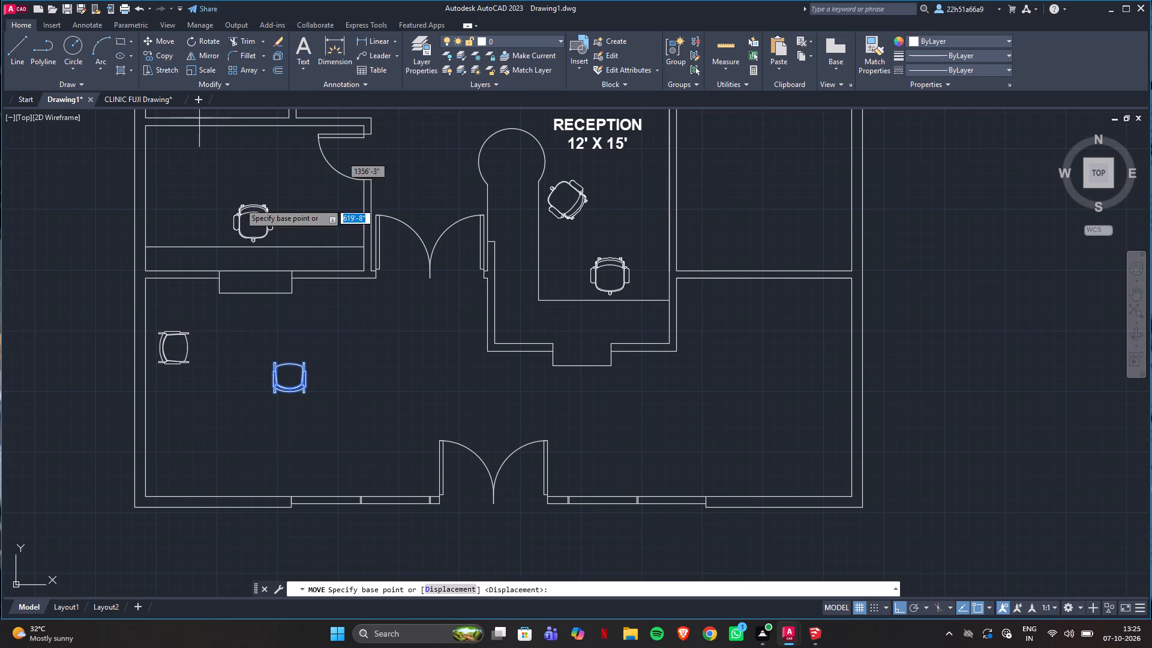
{"action": "left_click", "coordinate": [307, 391]}
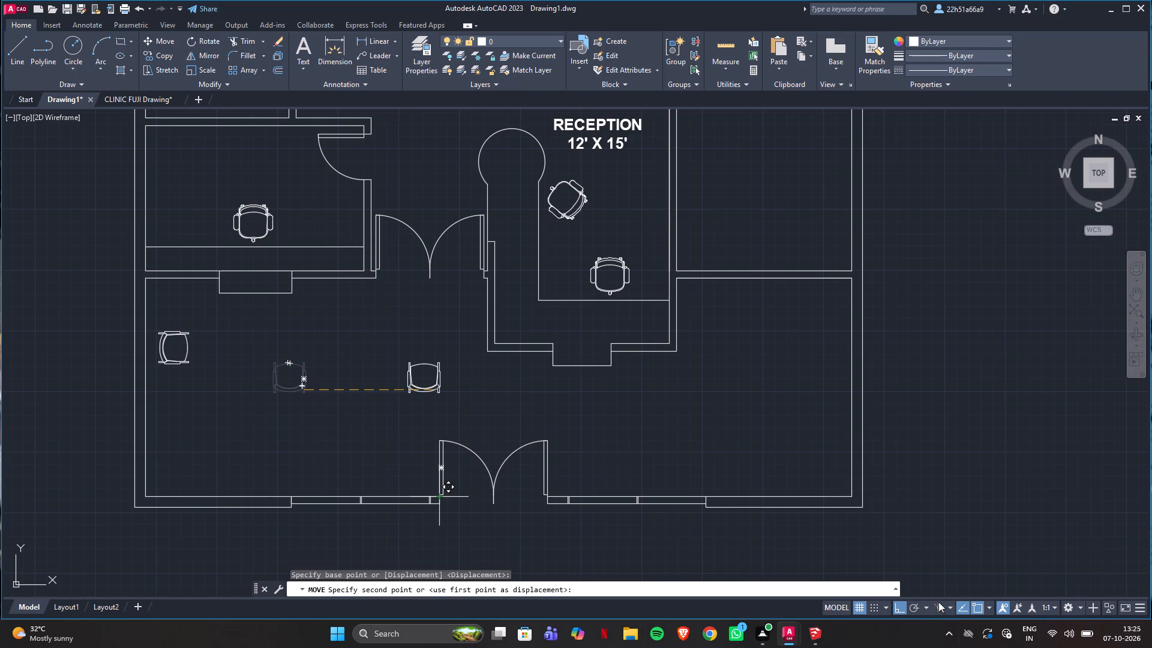
{"action": "left_click", "coordinate": [979, 602]}
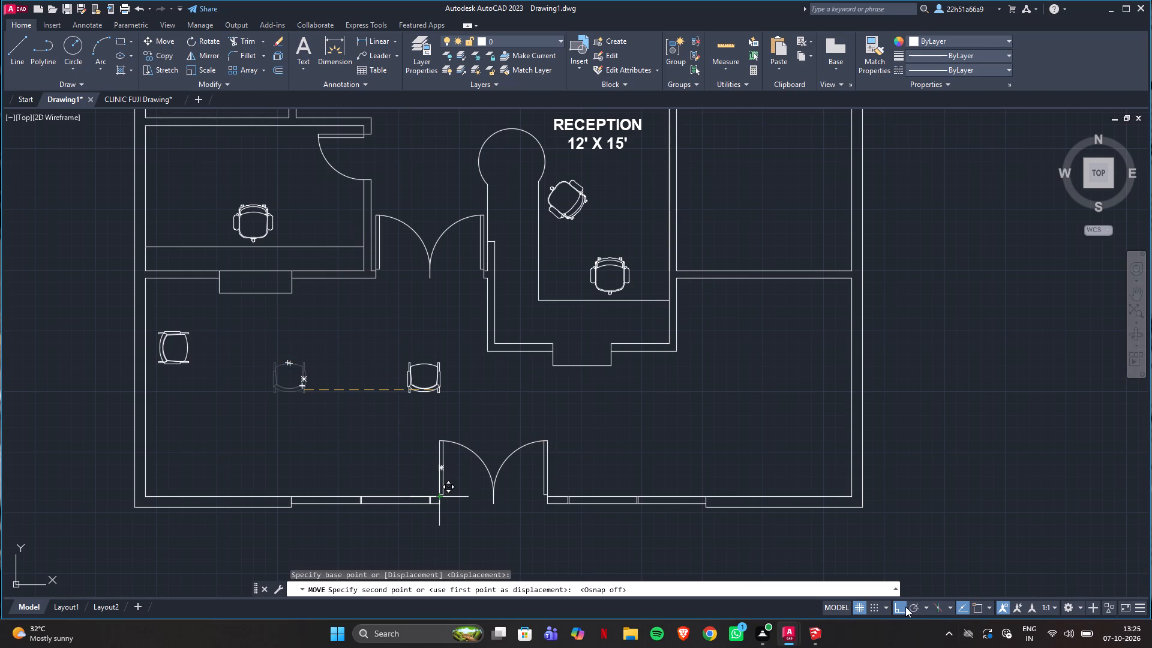
{"action": "left_click", "coordinate": [901, 607]}
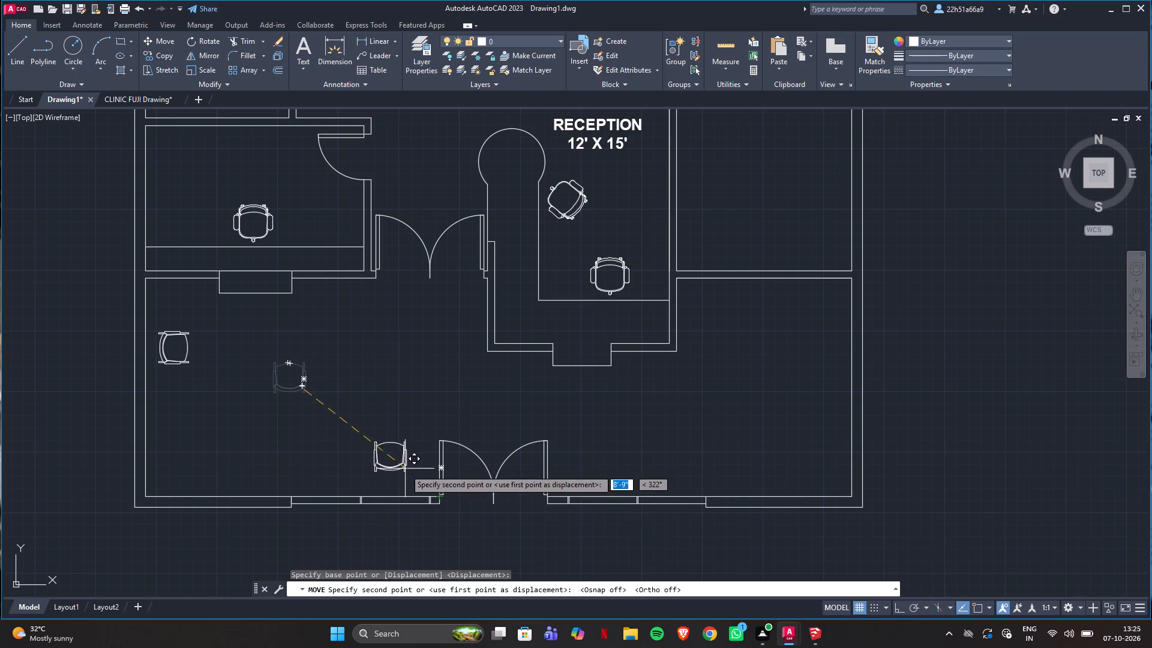
{"action": "left_click", "coordinate": [963, 611]}
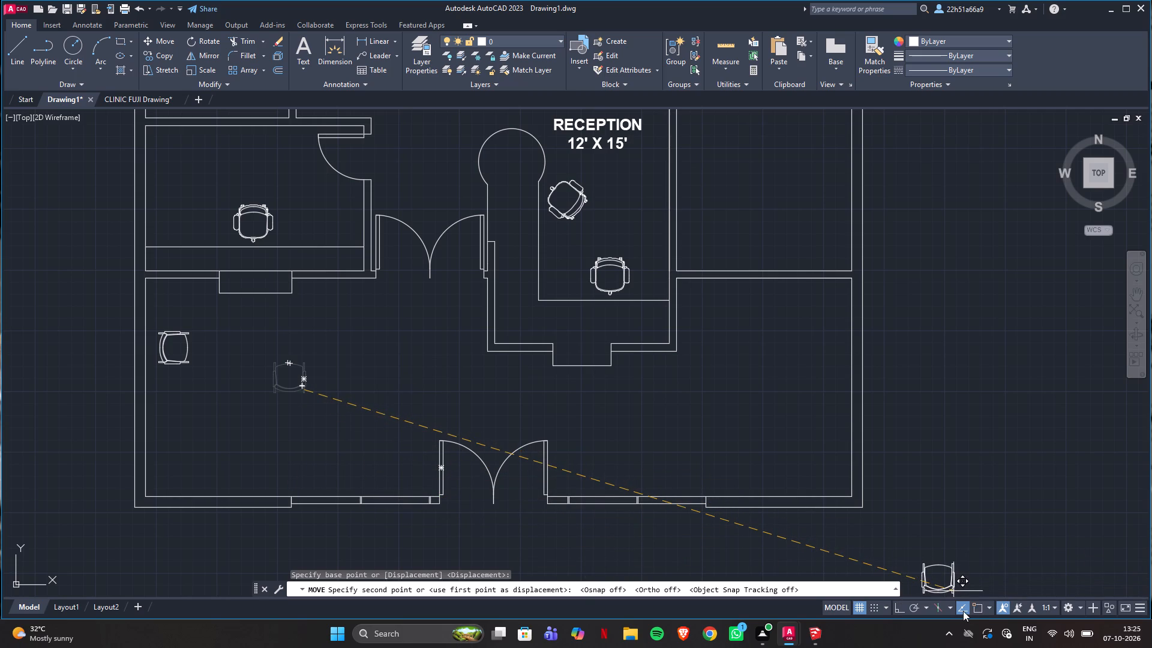
{"action": "scroll", "coordinate": [412, 467], "scroll_direction": "up", "scroll_amount": 2}
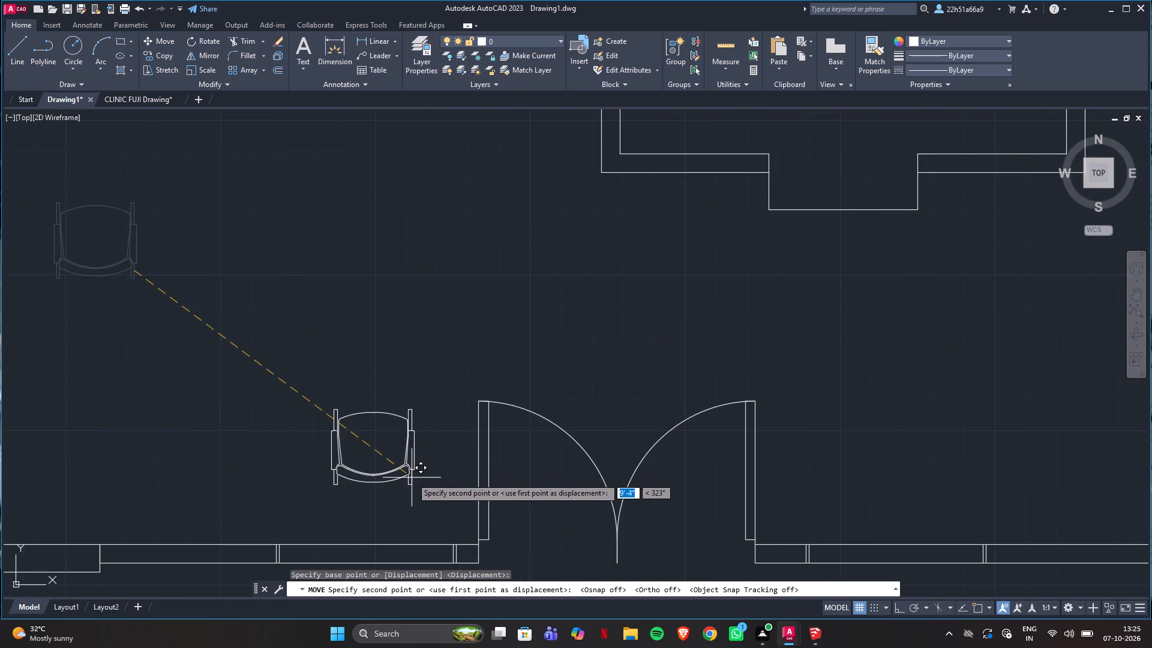
{"action": "middle_click_drag", "start_coordinate": [412, 478], "coordinate": [451, 388]}
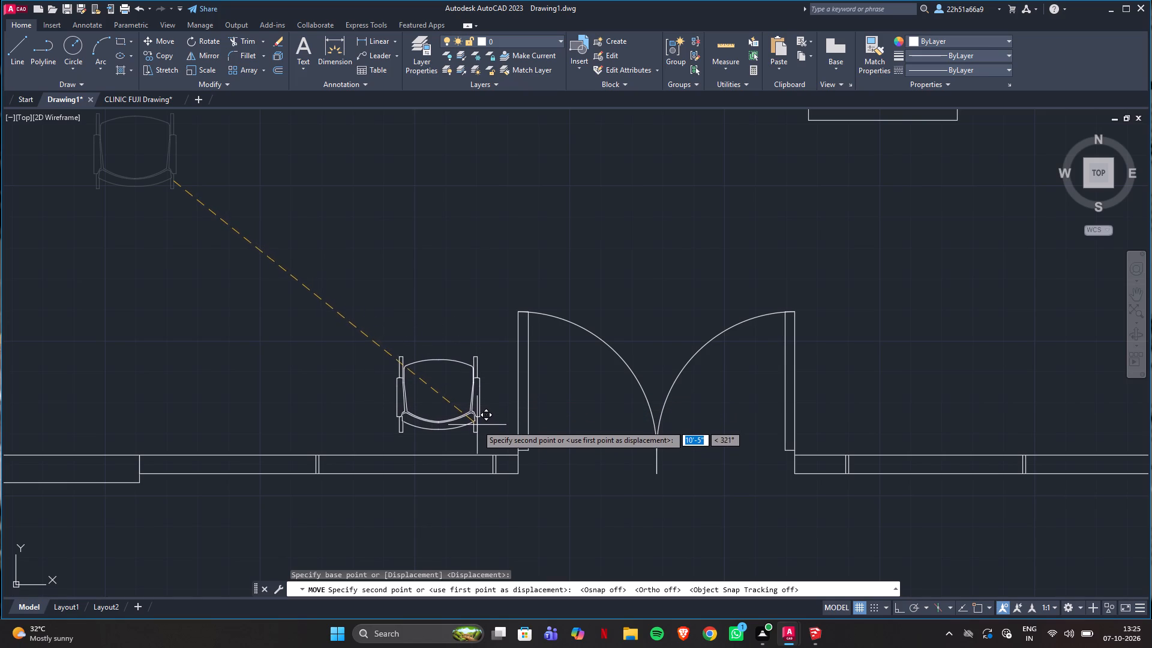
{"action": "left_click", "coordinate": [469, 426]}
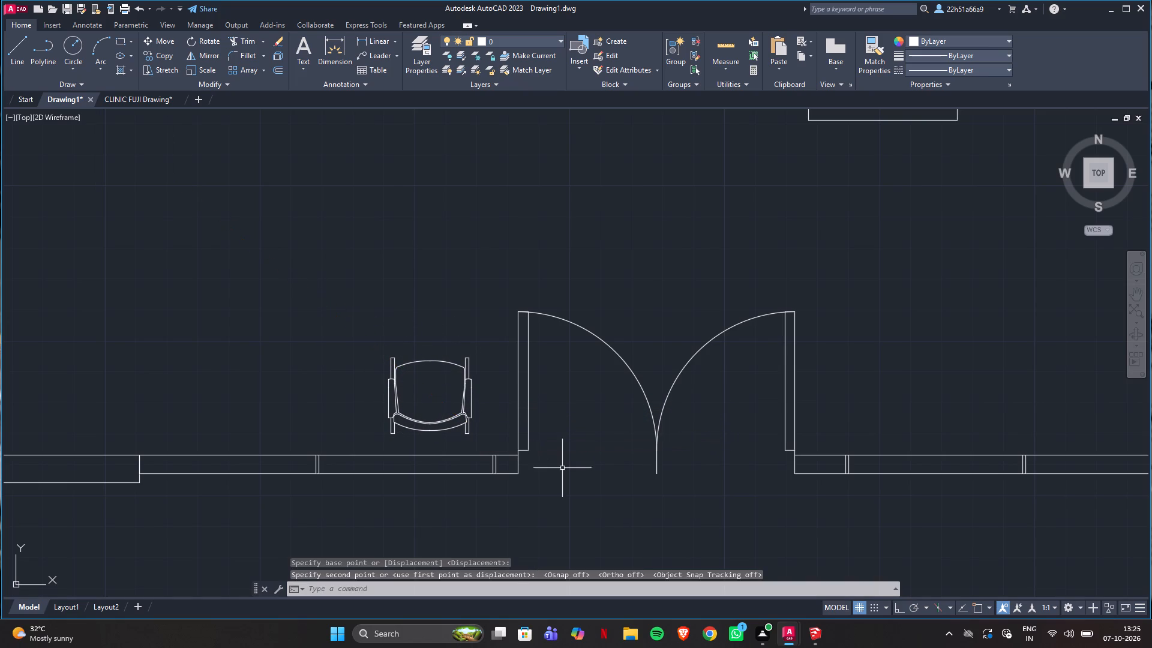
Check the chair spacing in CLINIC FUJI Drawing and move Drawing1's front-wall chair about 9 inches closer to the entrance door.
{"action": "left_click", "coordinate": [152, 98]}
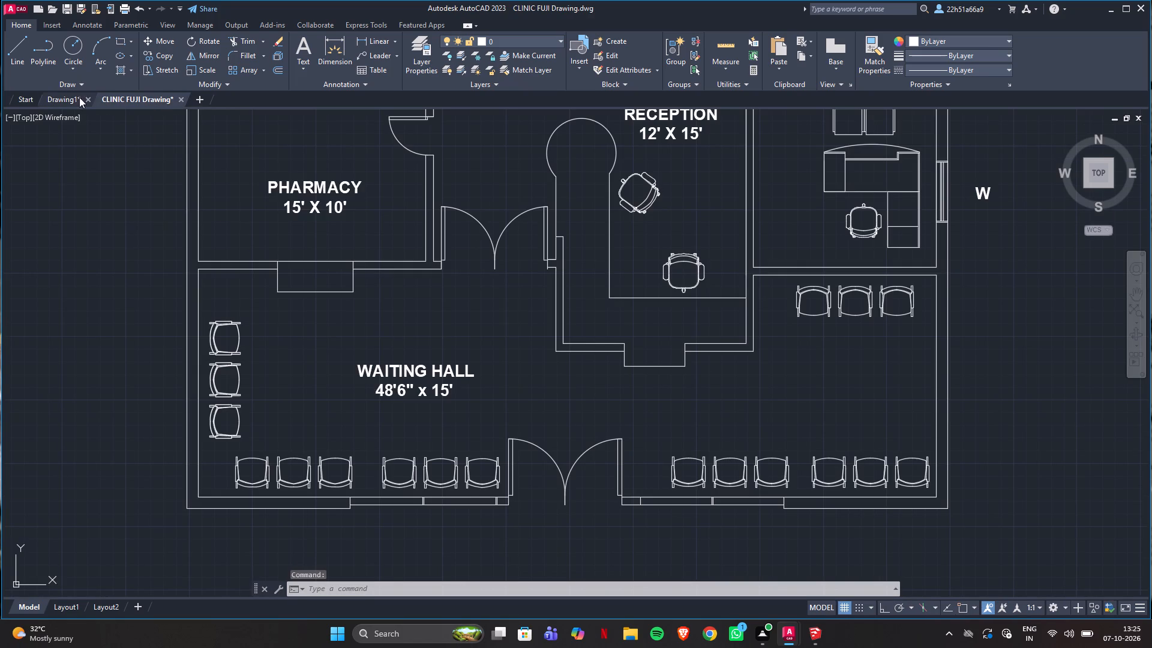
{"action": "left_click", "coordinate": [63, 98]}
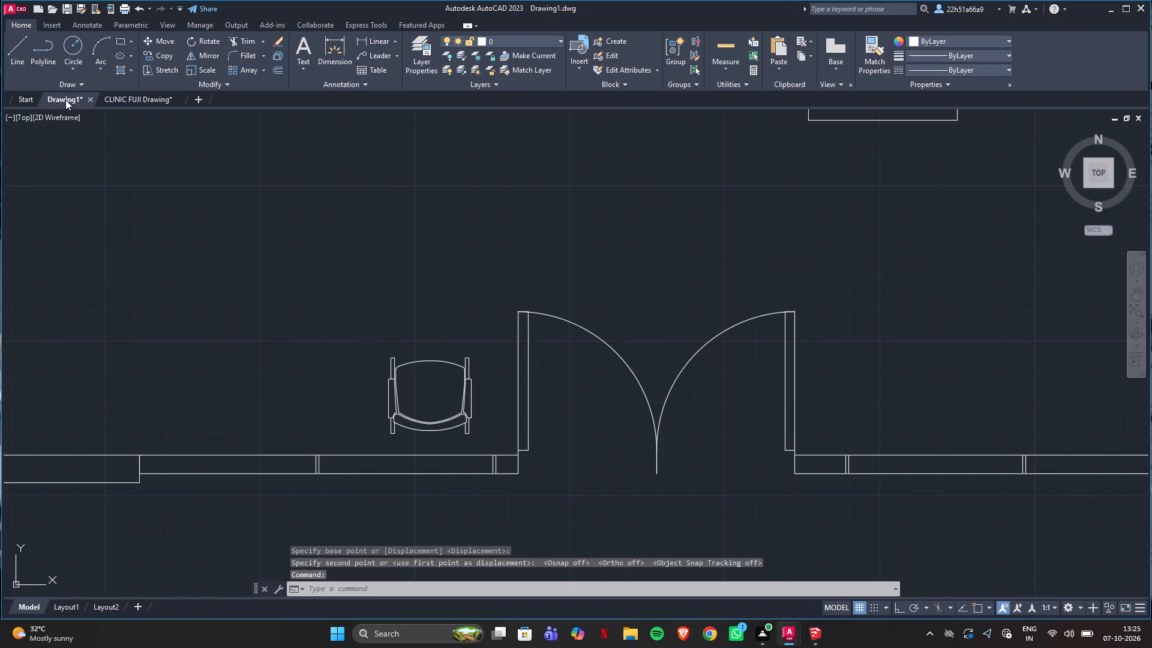
{"action": "left_click", "coordinate": [349, 330]}
{"action": "left_click", "coordinate": [493, 440]}
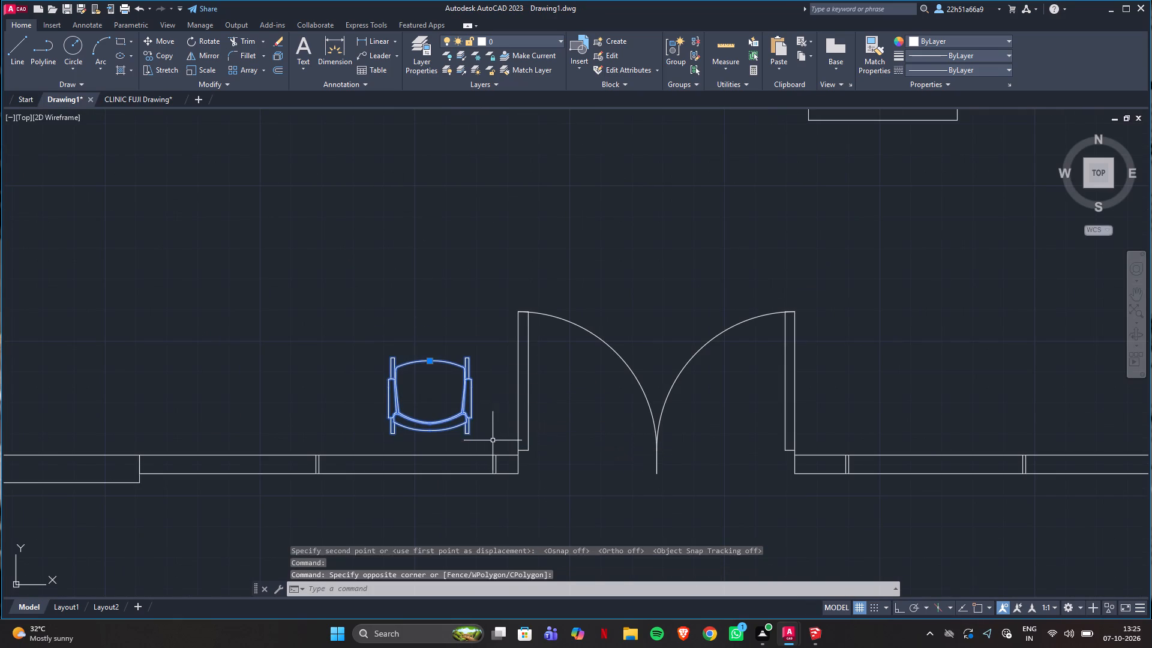
{"action": "left_click", "coordinate": [173, 34]}
{"action": "left_click", "coordinate": [175, 41]}
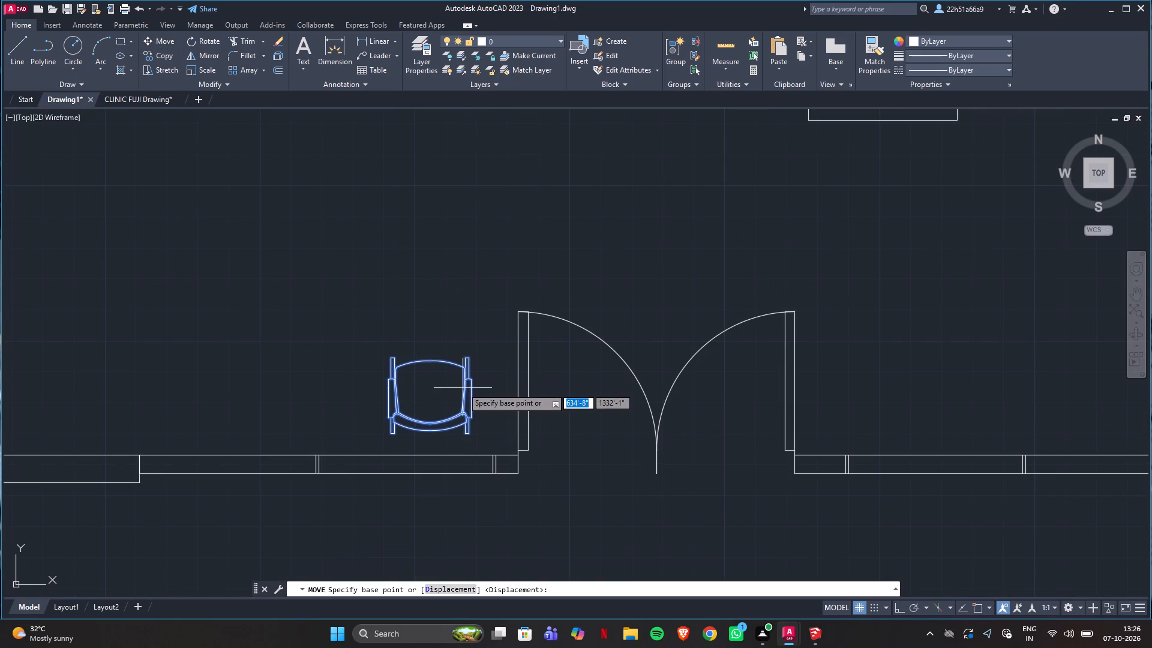
{"action": "left_click", "coordinate": [463, 388]}
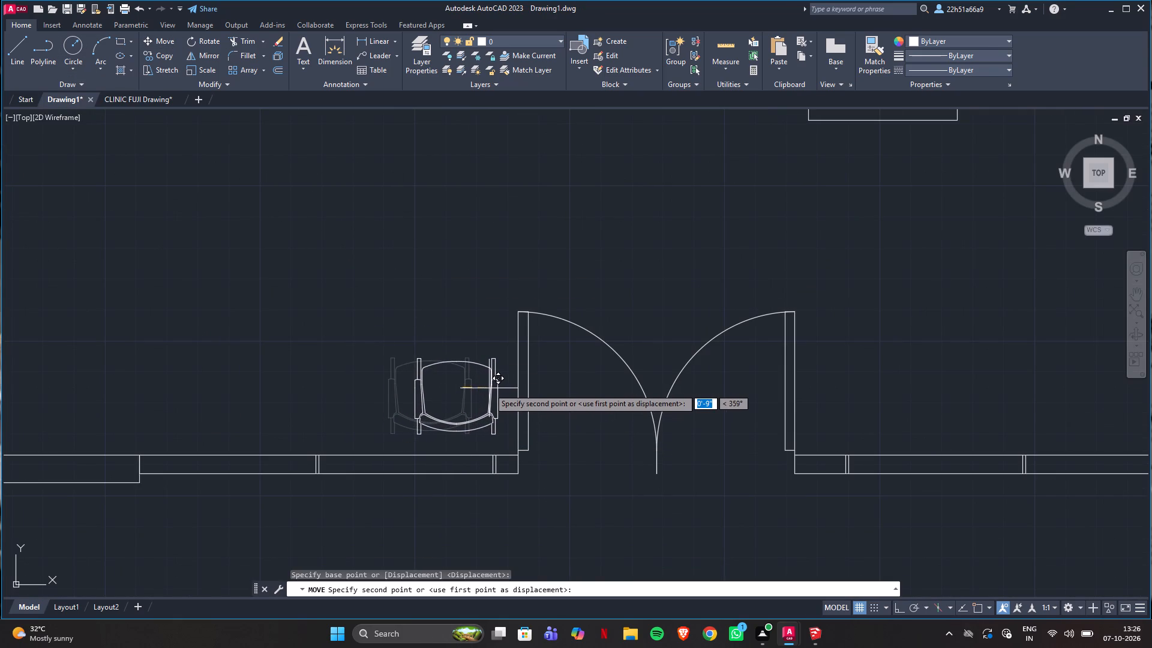
{"action": "left_click", "coordinate": [493, 389]}
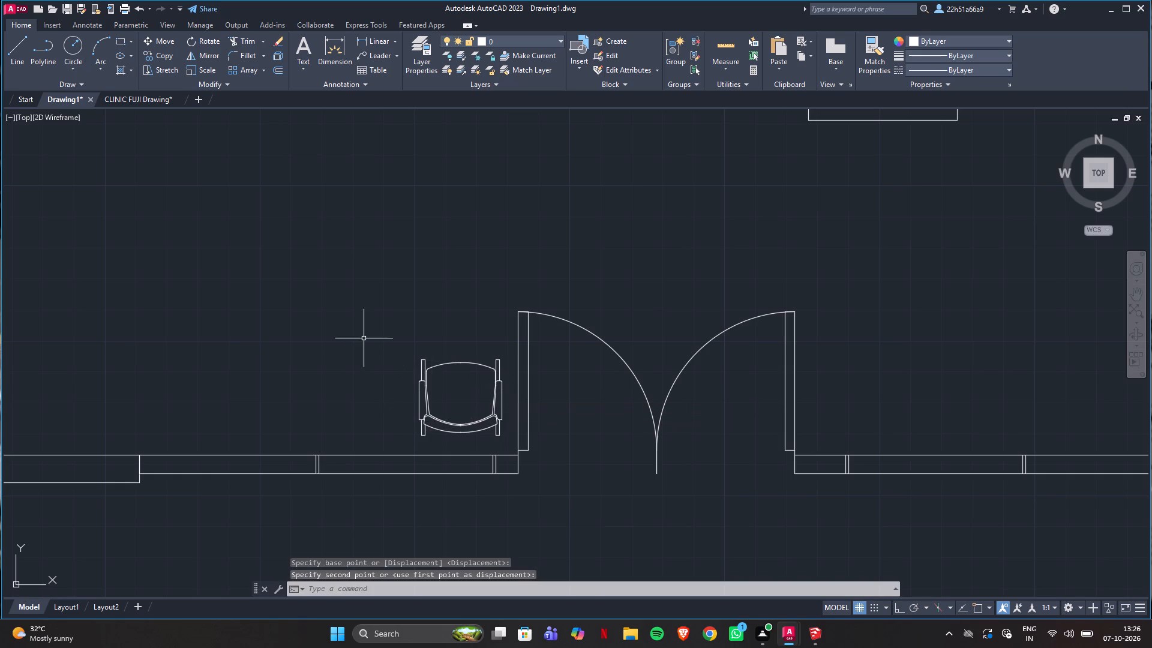
Copy the entrance chair twice westward along the front wall with ortho on, at about 2'-7" and 5'-1", forming a row of three.
{"action": "left_click", "coordinate": [381, 341]}
{"action": "left_click", "coordinate": [506, 448]}
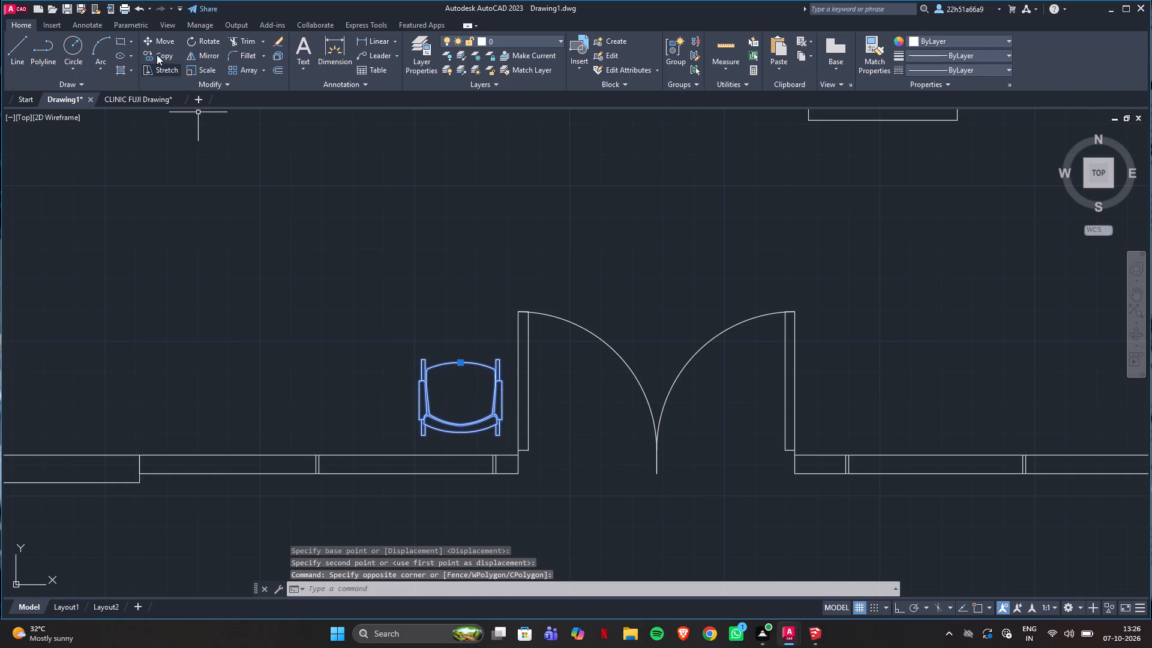
{"action": "left_click", "coordinate": [160, 53]}
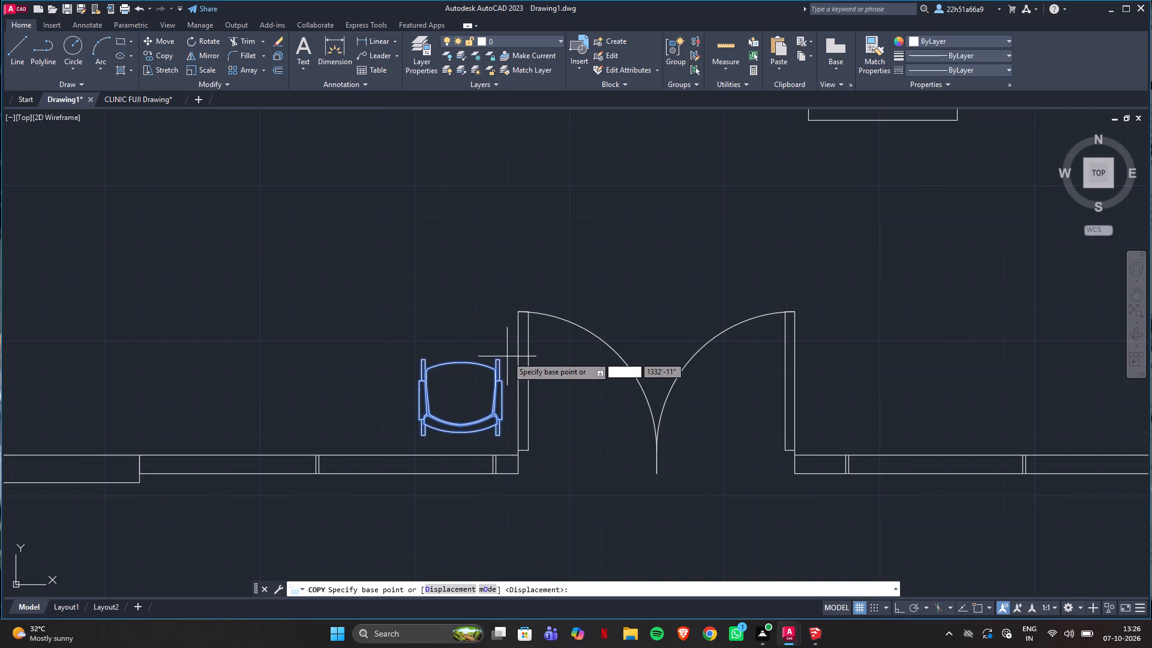
{"action": "left_click", "coordinate": [500, 361]}
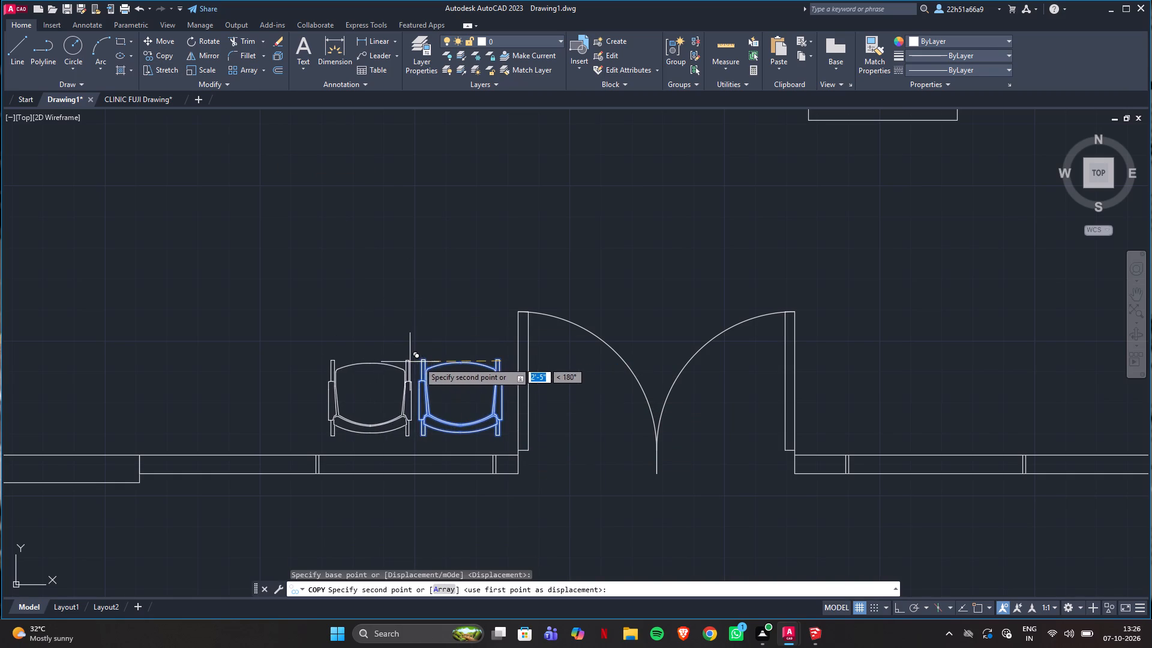
{"action": "left_click", "coordinate": [902, 610]}
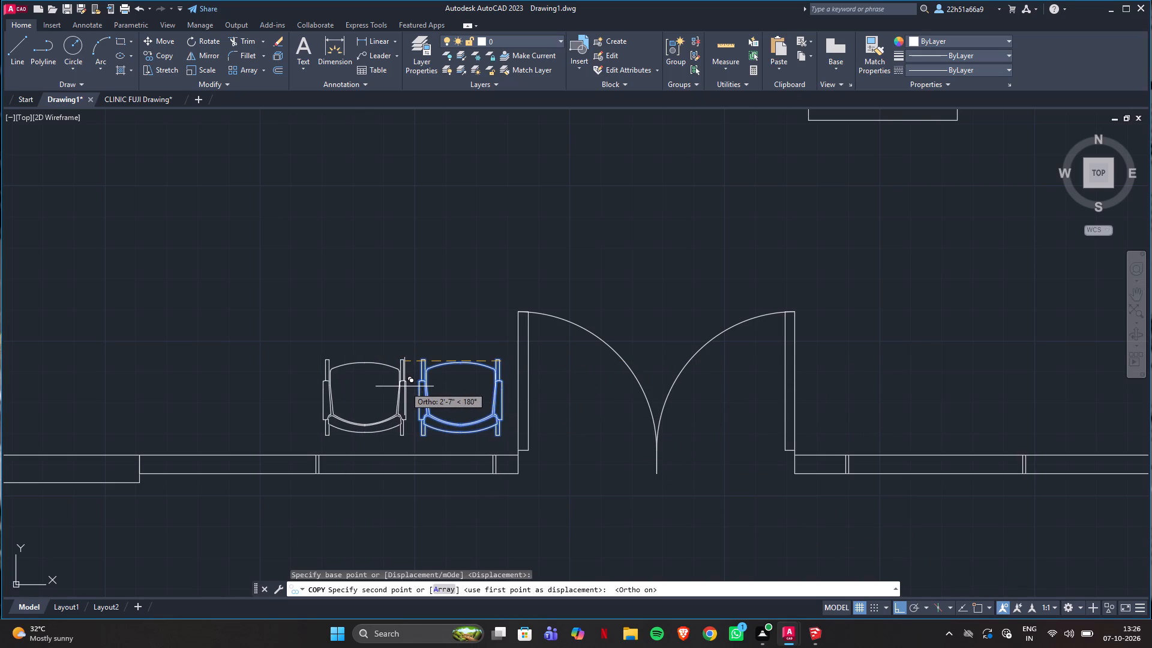
{"action": "left_click", "coordinate": [404, 386]}
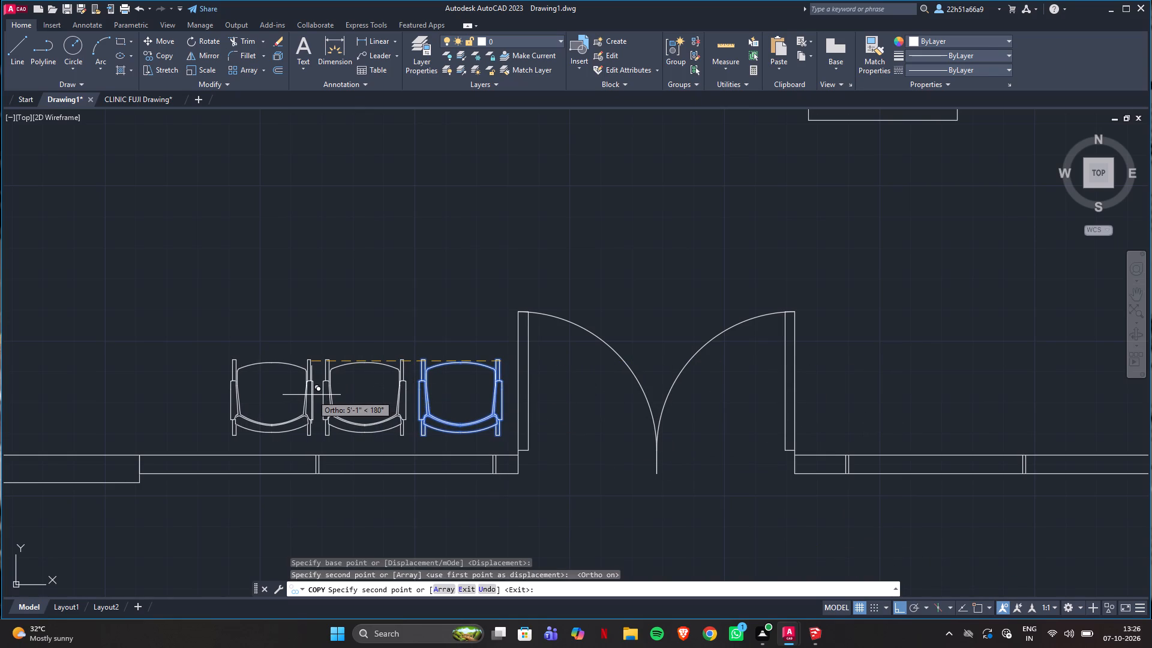
{"action": "left_click", "coordinate": [311, 395]}
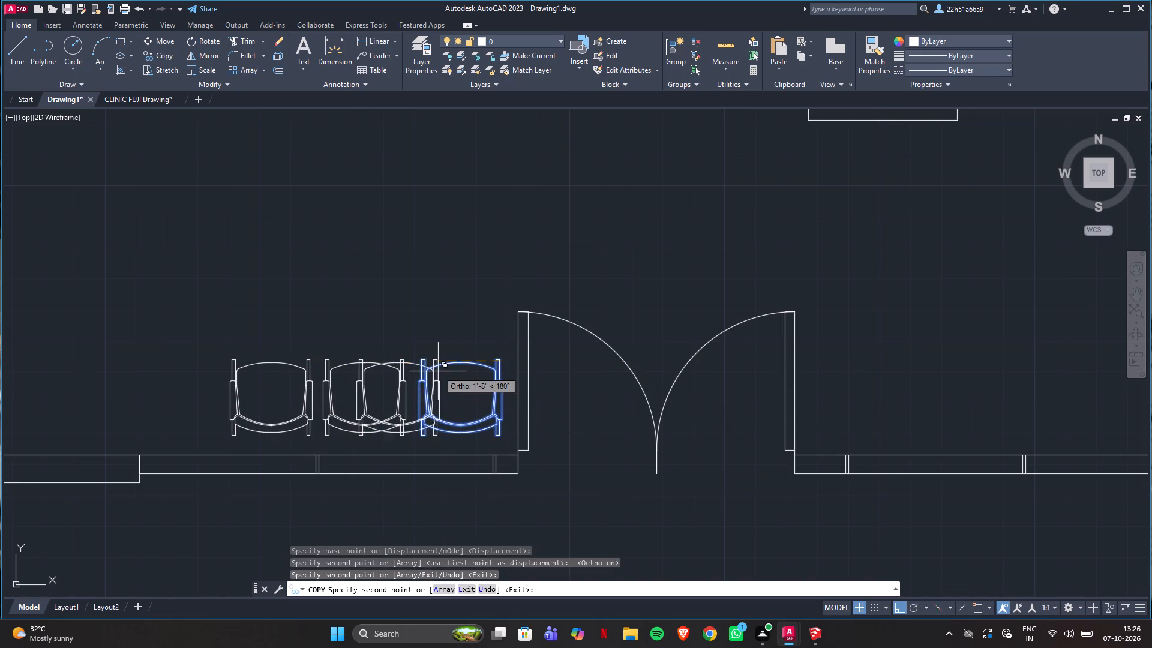
After checking CLINIC FUJI Drawing, copy Drawing1's row of three front-wall chairs about 9'-9" west with ortho on.
{"action": "key", "text": "Escape"}
{"action": "scroll", "coordinate": [501, 449], "scroll_direction": "down", "scroll_amount": 2}
{"action": "middle_click_drag", "start_coordinate": [581, 479], "coordinate": [584, 474]}
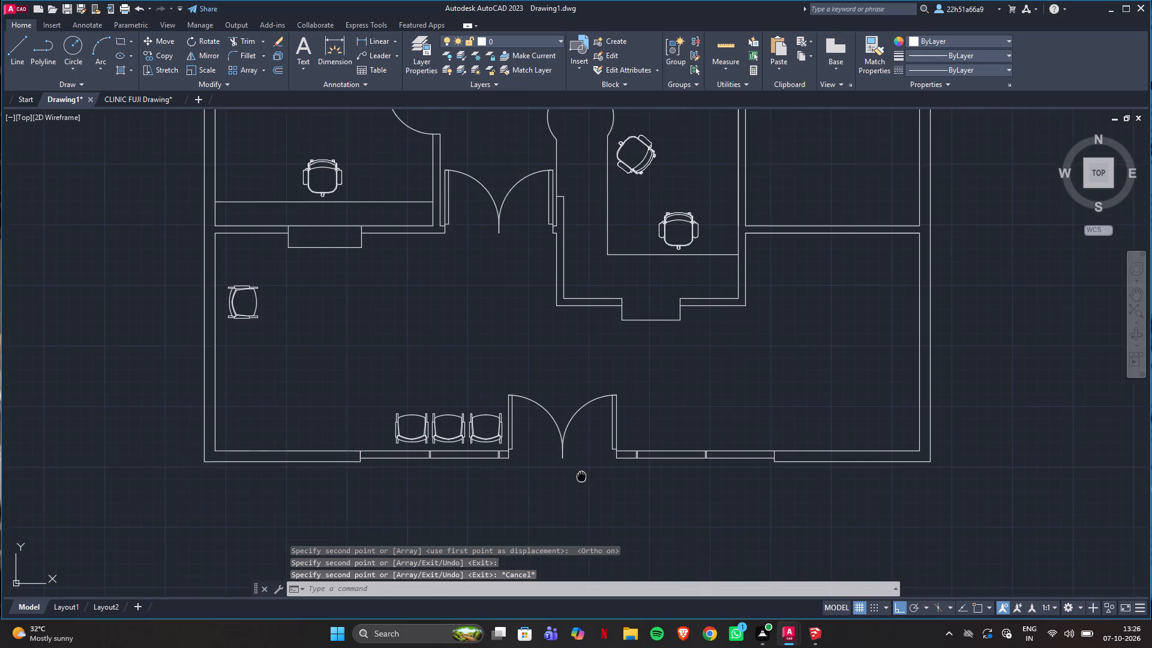
{"action": "middle_click_drag", "start_coordinate": [584, 474], "coordinate": [638, 454]}
{"action": "left_click", "coordinate": [145, 99]}
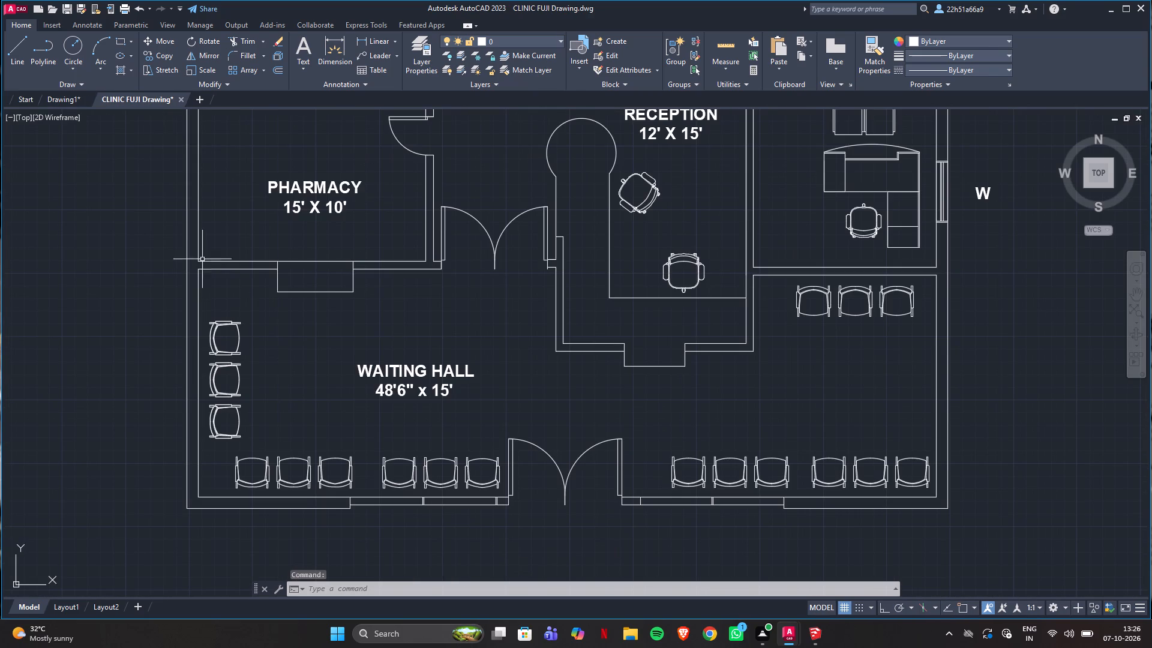
{"action": "left_click", "coordinate": [80, 96]}
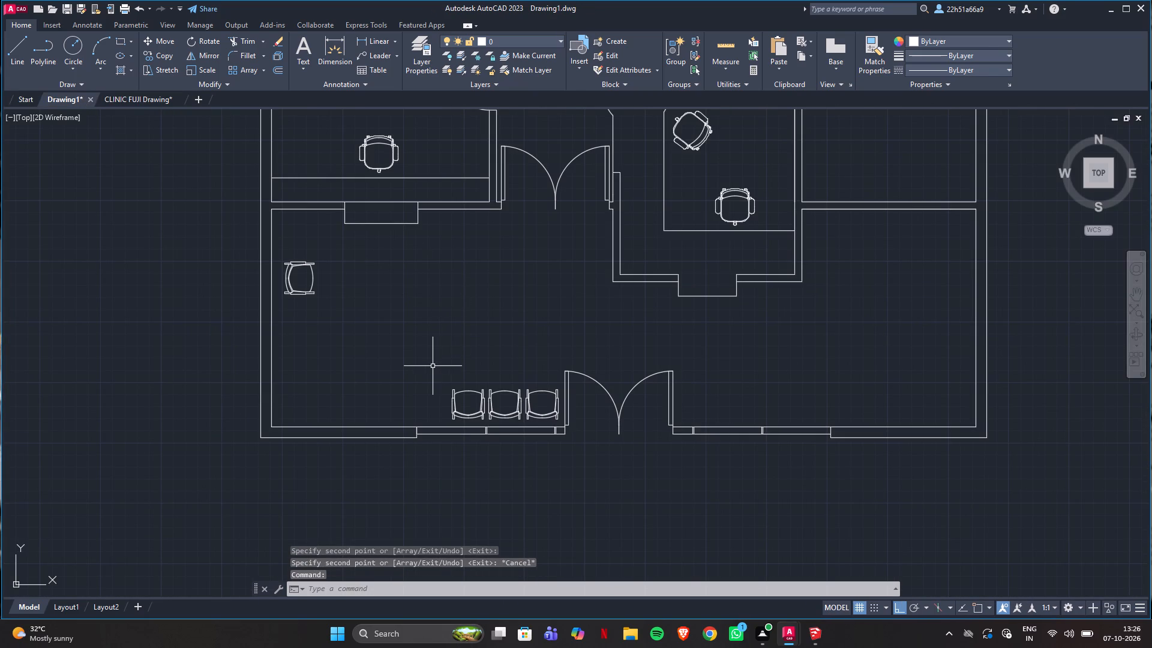
{"action": "scroll", "coordinate": [433, 373], "scroll_direction": "up", "scroll_amount": 1}
{"action": "left_click", "coordinate": [432, 371]}
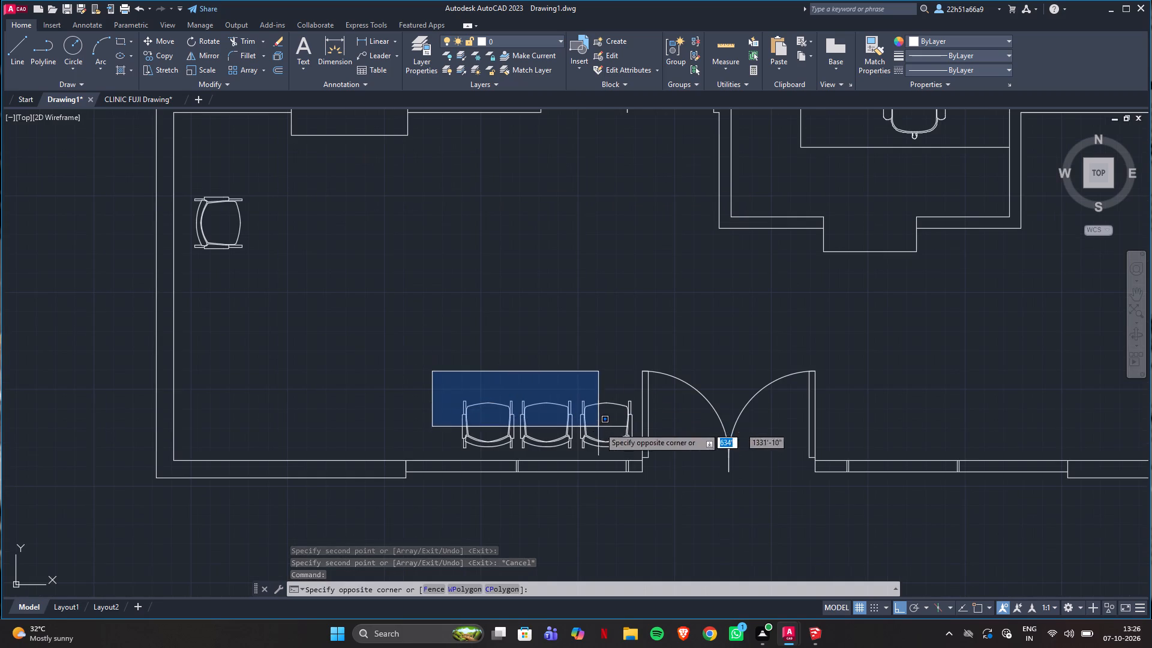
{"action": "left_click", "coordinate": [635, 455]}
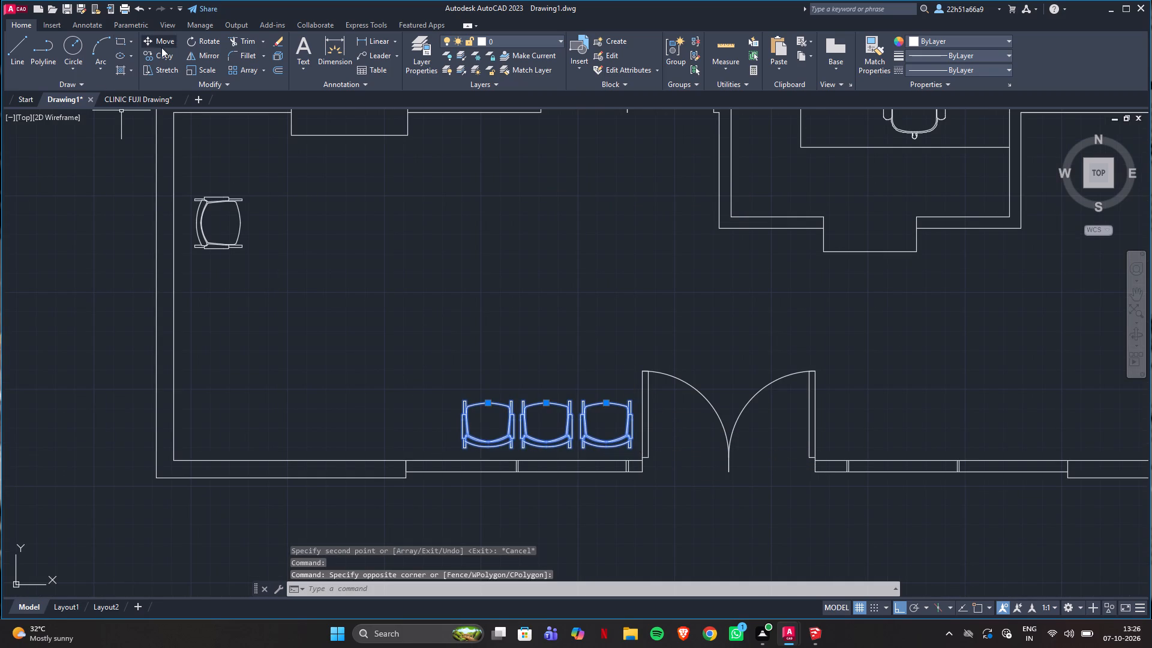
{"action": "left_click", "coordinate": [166, 57]}
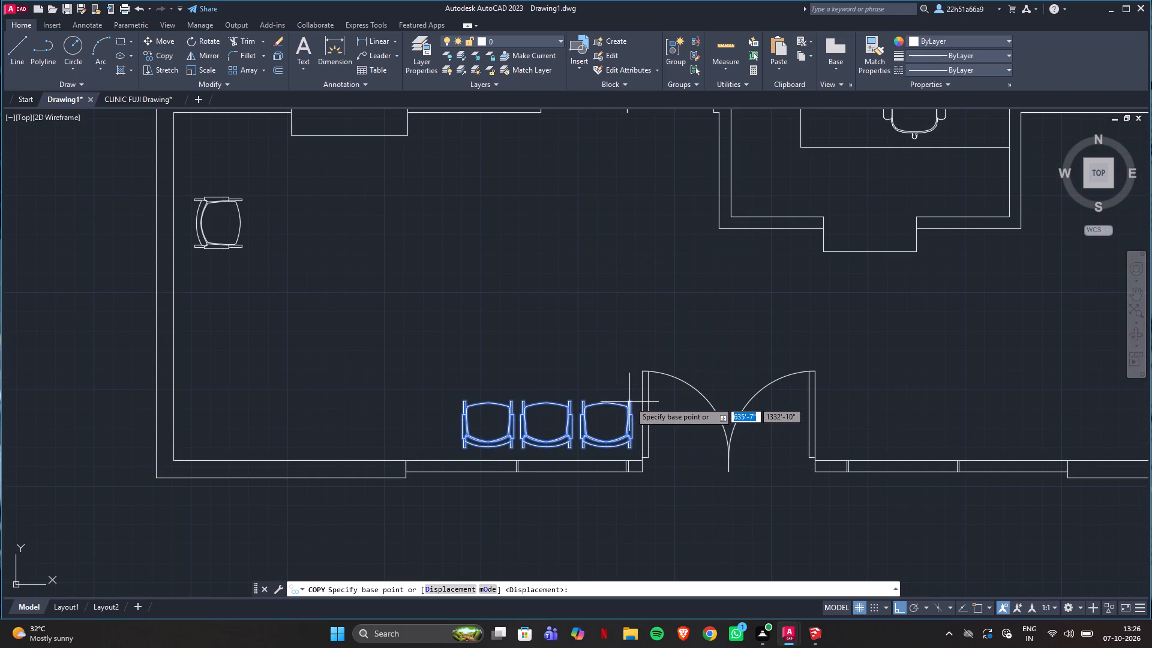
{"action": "left_click", "coordinate": [630, 401]}
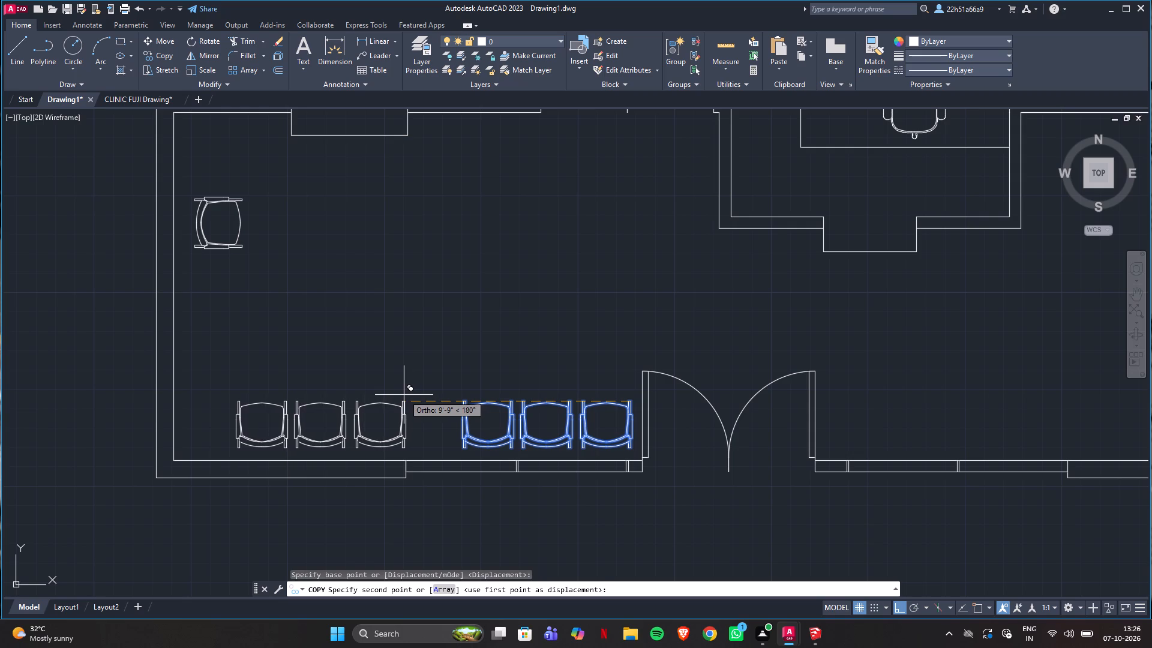
{"action": "left_click", "coordinate": [404, 395]}
{"action": "key", "text": "Escape"}
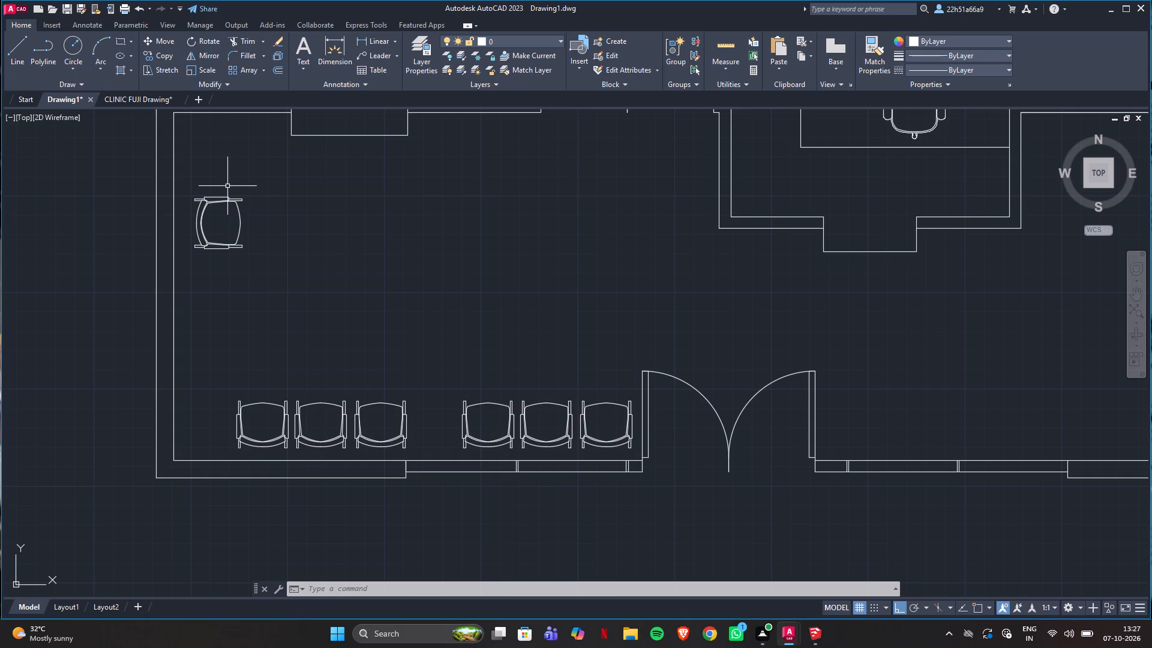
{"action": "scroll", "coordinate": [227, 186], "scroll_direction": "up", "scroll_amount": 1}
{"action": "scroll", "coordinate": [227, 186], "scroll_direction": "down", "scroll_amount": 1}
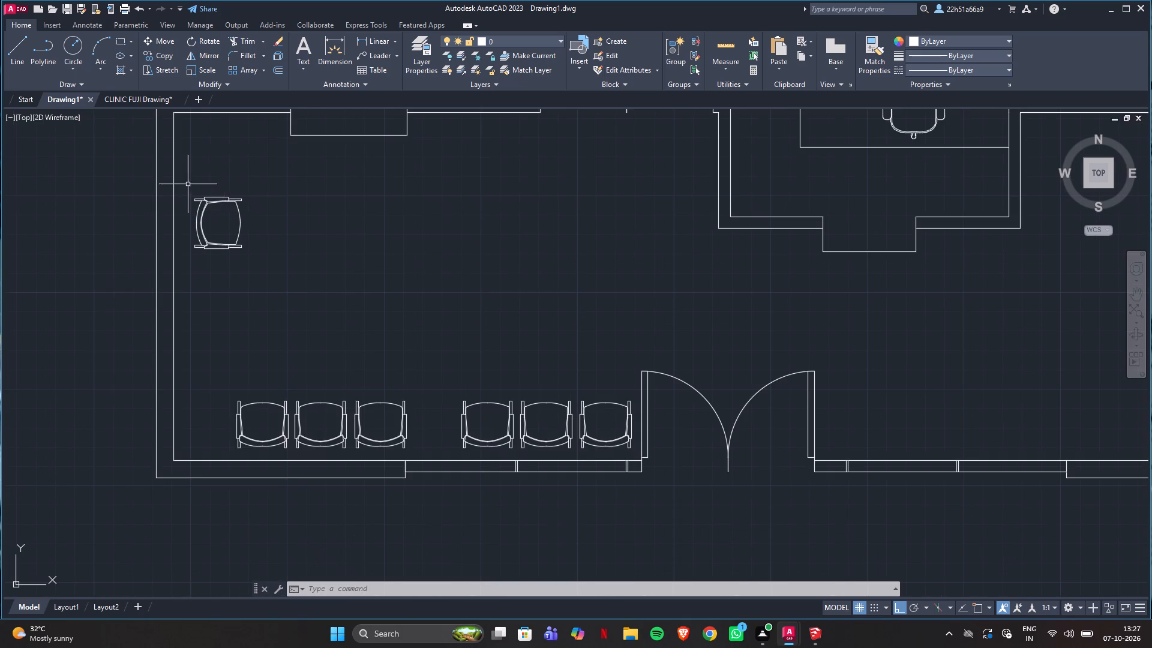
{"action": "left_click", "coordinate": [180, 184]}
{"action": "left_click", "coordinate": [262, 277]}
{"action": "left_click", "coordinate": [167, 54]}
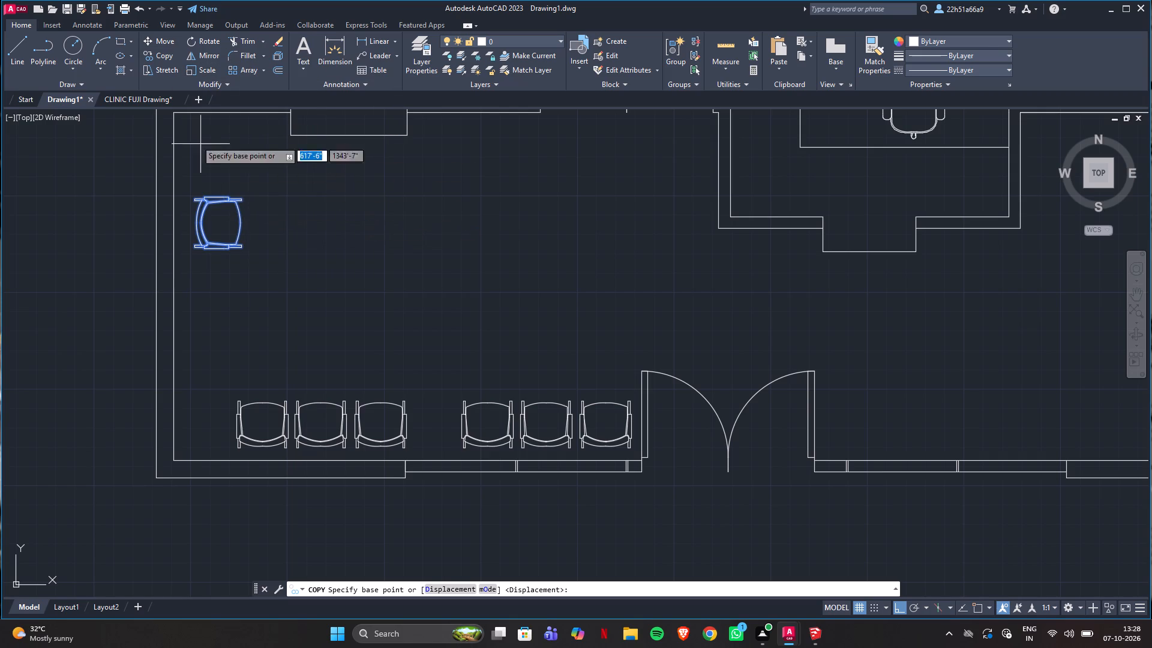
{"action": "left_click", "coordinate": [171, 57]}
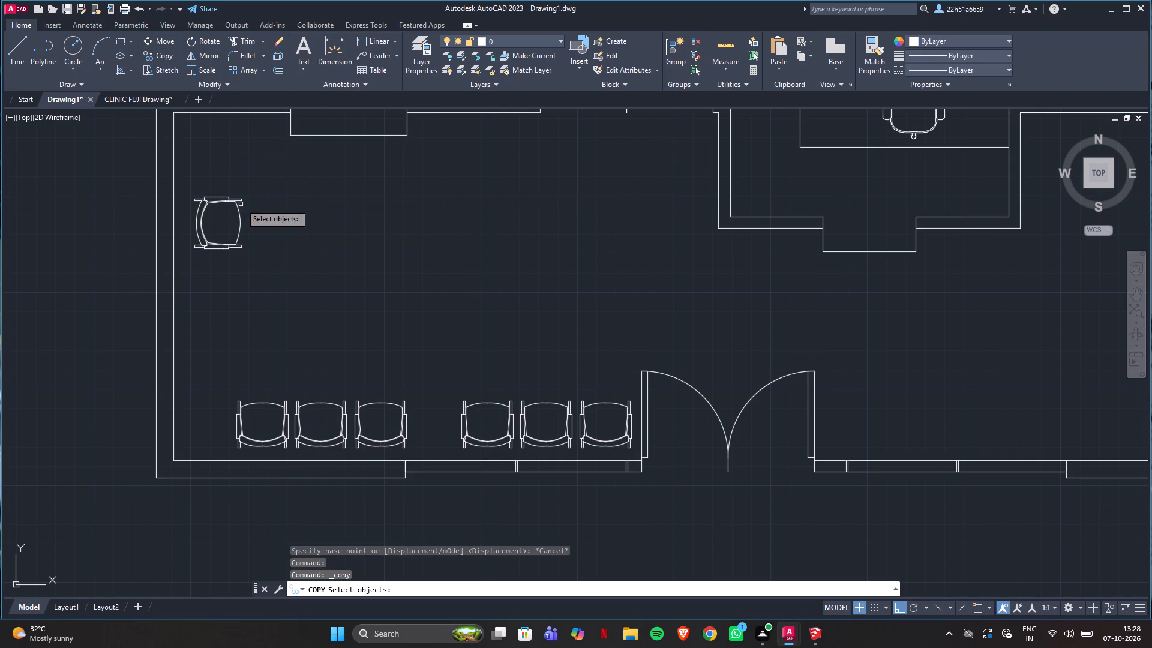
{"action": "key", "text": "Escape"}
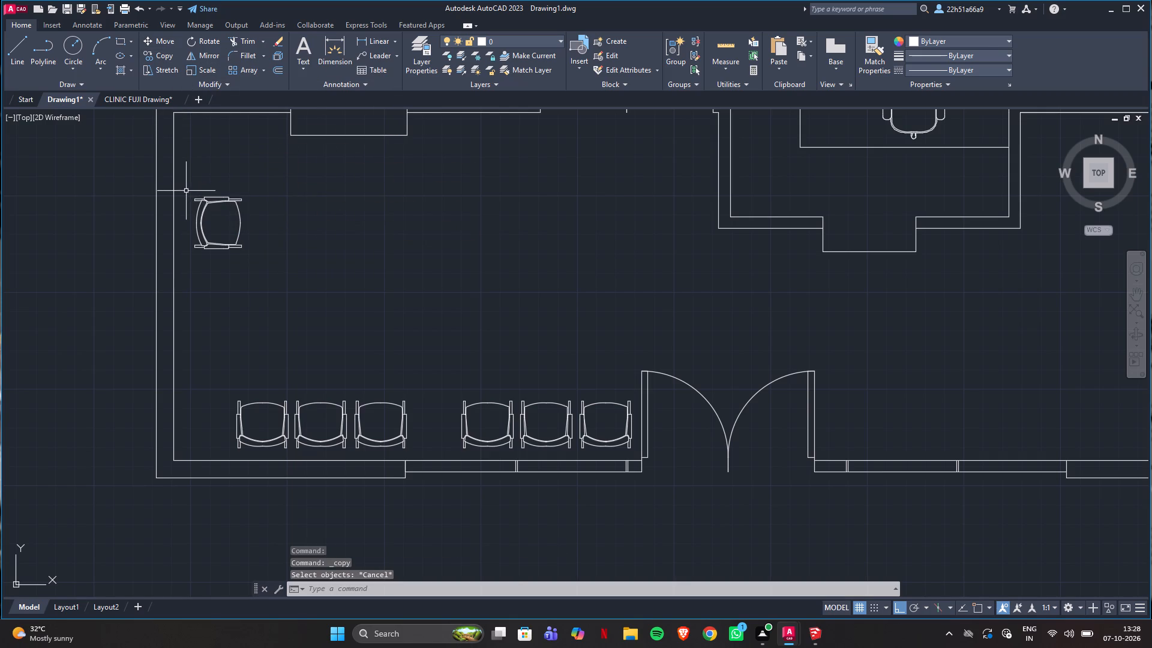
Copy the waiting hall's west-wall chair twice southward with ortho on, at about 2'-6" and 5'-0", forming a column of three.
{"action": "left_click", "coordinate": [184, 191]}
{"action": "left_click", "coordinate": [265, 269]}
{"action": "left_click", "coordinate": [155, 52]}
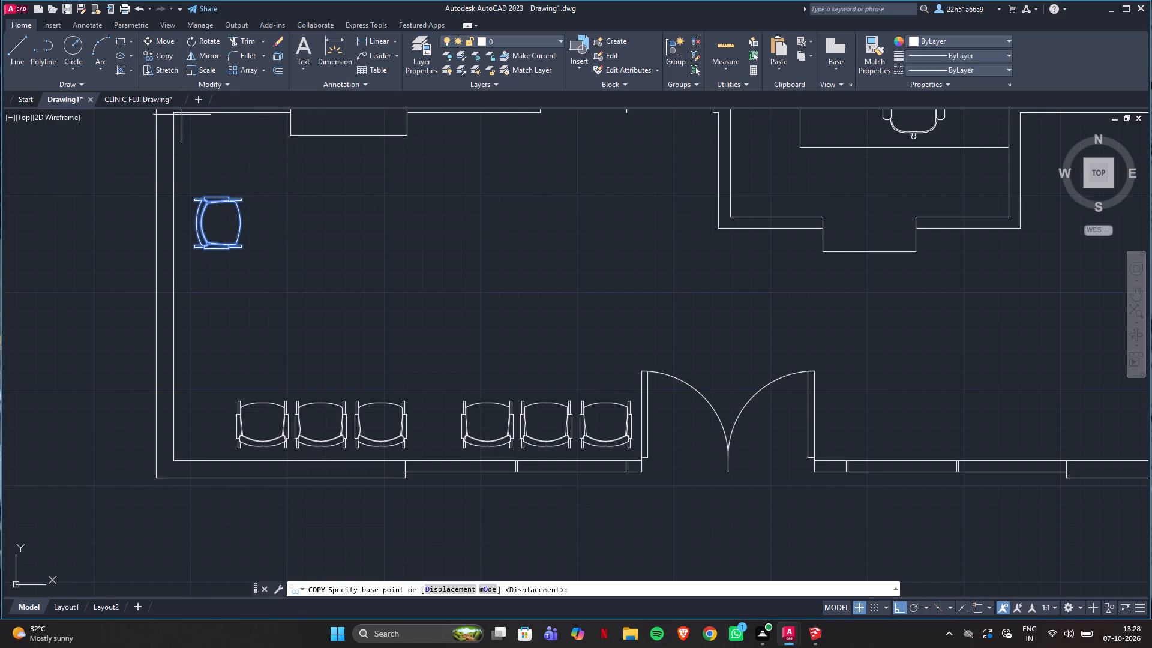
{"action": "left_click", "coordinate": [241, 200]}
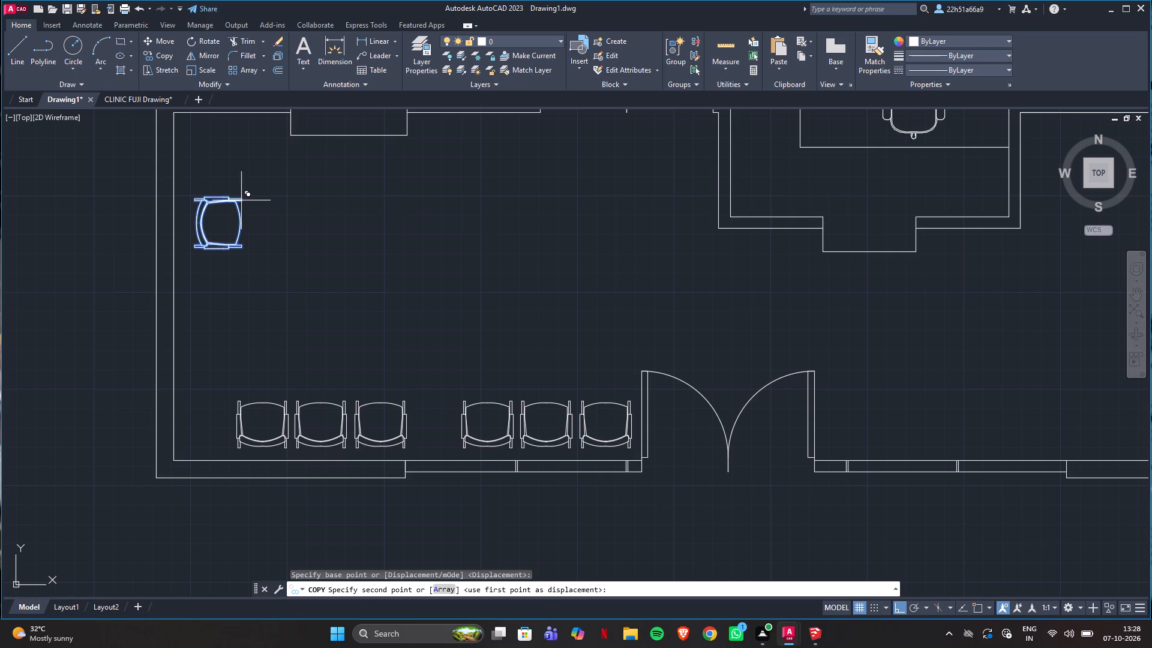
{"action": "left_click", "coordinate": [247, 258]}
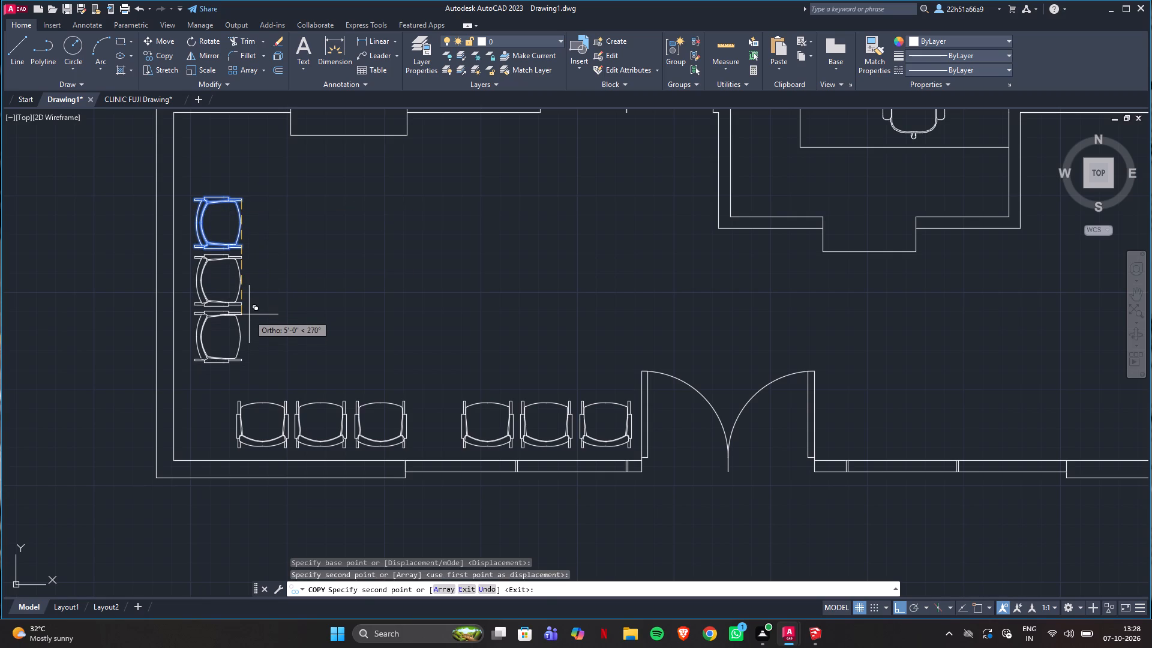
{"action": "left_click", "coordinate": [249, 314]}
{"action": "key", "text": "Escape"}
Following CLINIC FUJI Drawing, copy the three chairs just west of the entrance door eastward twice, at about 16'-7" and 27 feet.
{"action": "scroll", "coordinate": [318, 304], "scroll_direction": "down", "scroll_amount": 1}
{"action": "middle_click_drag", "start_coordinate": [360, 277], "coordinate": [357, 279]}
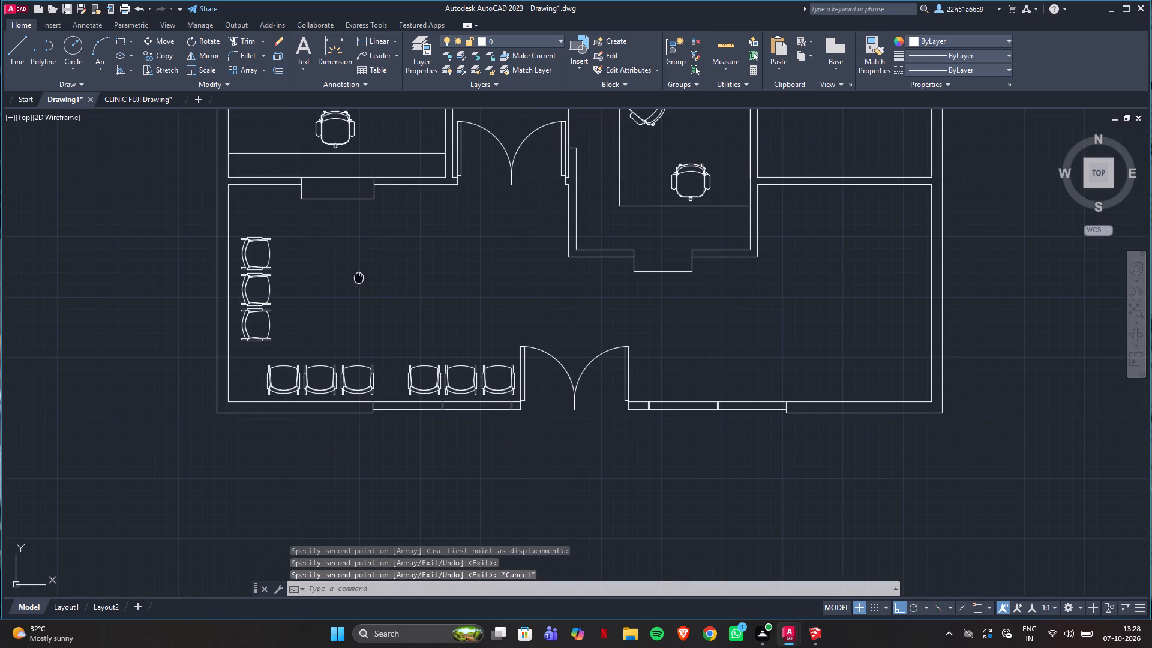
{"action": "middle_click_drag", "start_coordinate": [357, 279], "coordinate": [269, 362]}
{"action": "middle_click_drag", "start_coordinate": [382, 354], "coordinate": [331, 351]}
{"action": "left_click", "coordinate": [149, 96]}
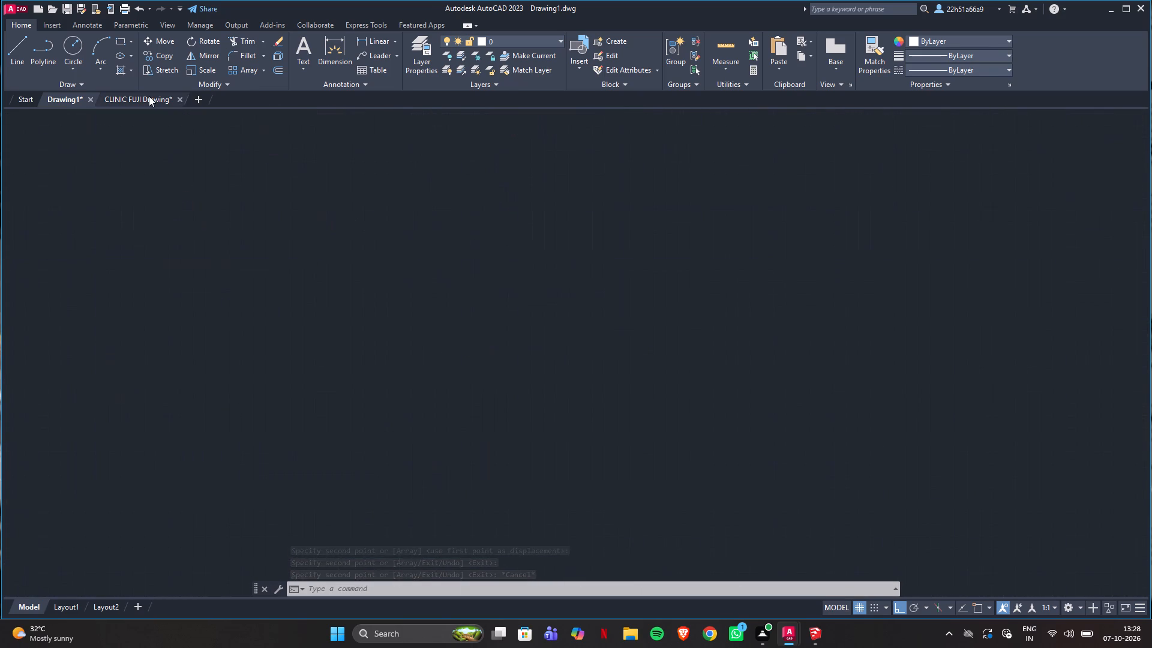
{"action": "middle_click_drag", "start_coordinate": [404, 355], "coordinate": [275, 356]}
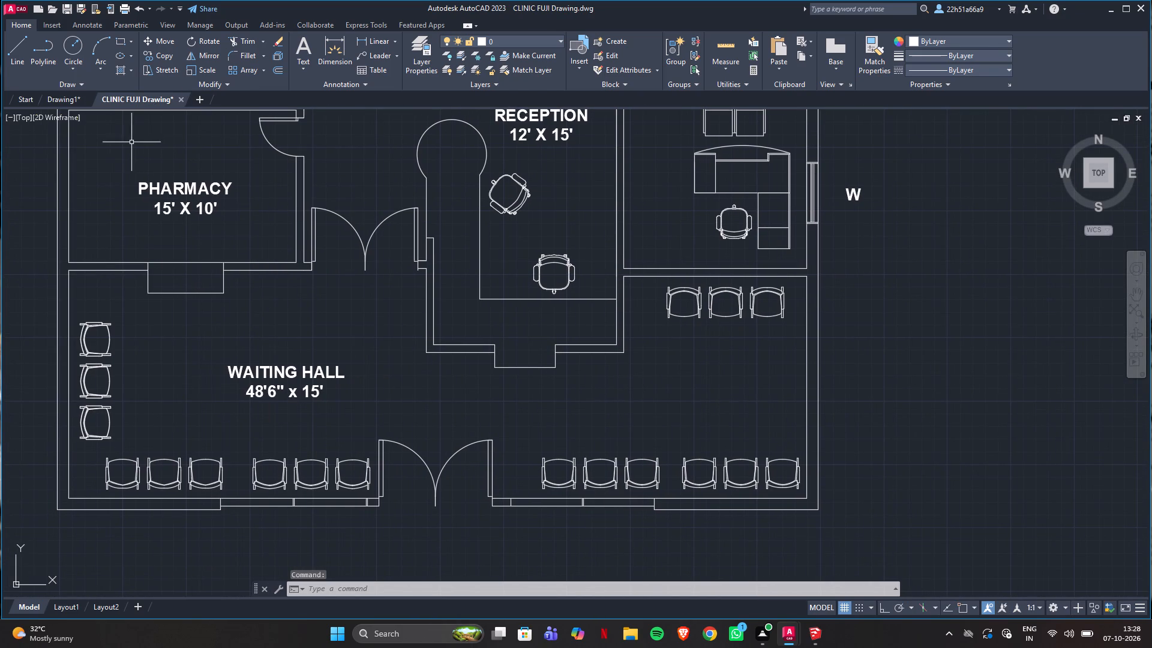
{"action": "left_click", "coordinate": [59, 97]}
{"action": "scroll", "coordinate": [305, 468], "scroll_direction": "up", "scroll_amount": 2}
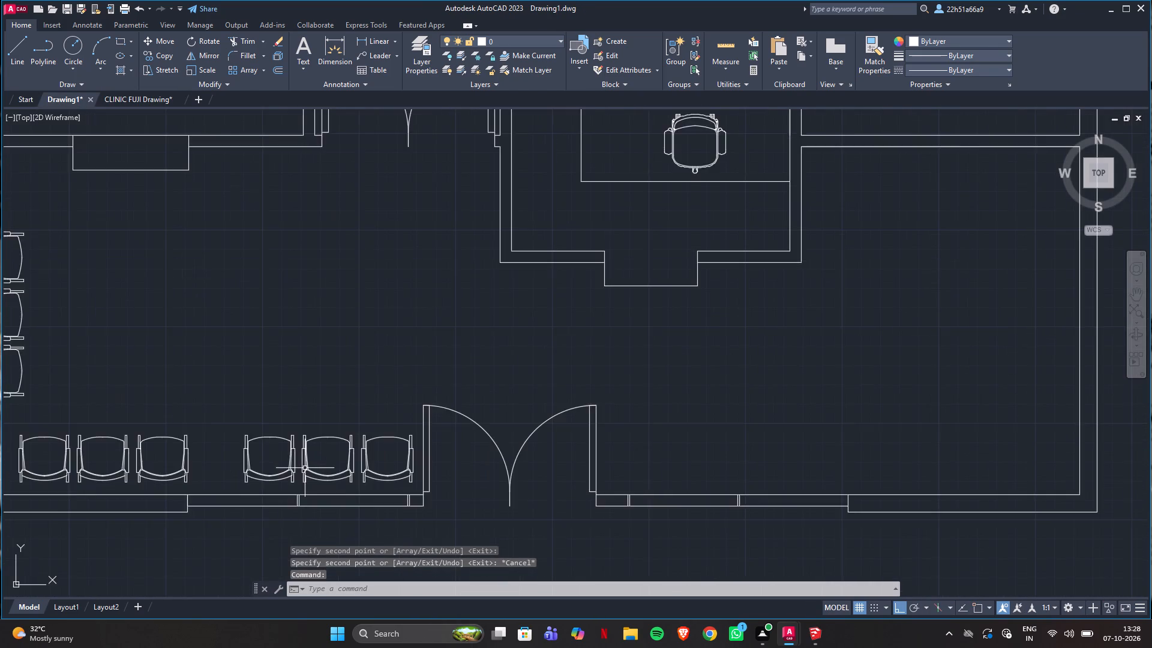
{"action": "left_click", "coordinate": [184, 405]}
{"action": "left_click_drag", "start_coordinate": [199, 413], "coordinate": [300, 448]}
{"action": "left_click_drag", "start_coordinate": [193, 392], "coordinate": [307, 461]}
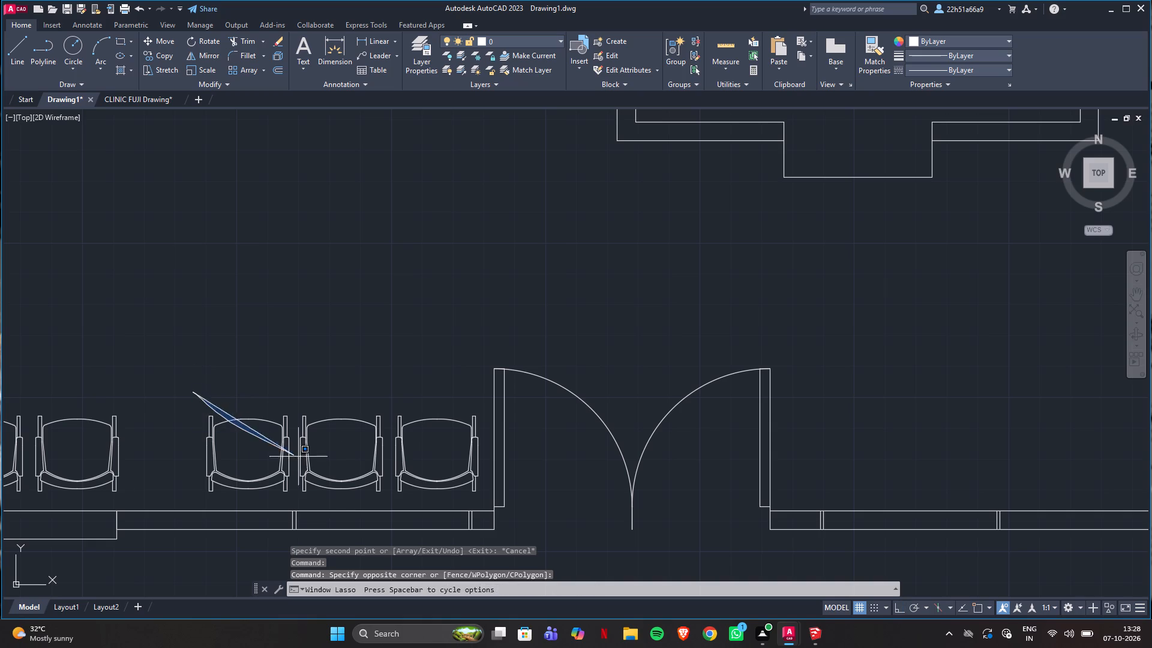
{"action": "left_click_drag", "start_coordinate": [307, 461], "coordinate": [430, 494]}
{"action": "left_click", "coordinate": [186, 397]}
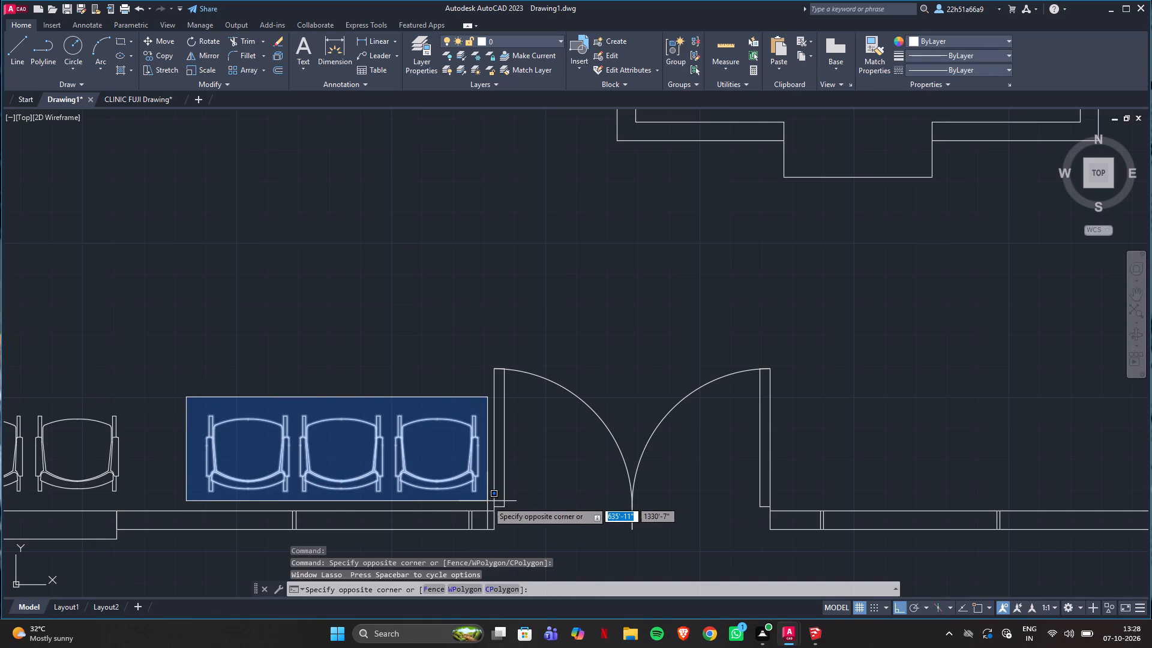
{"action": "left_click", "coordinate": [487, 501]}
{"action": "left_click", "coordinate": [160, 58]}
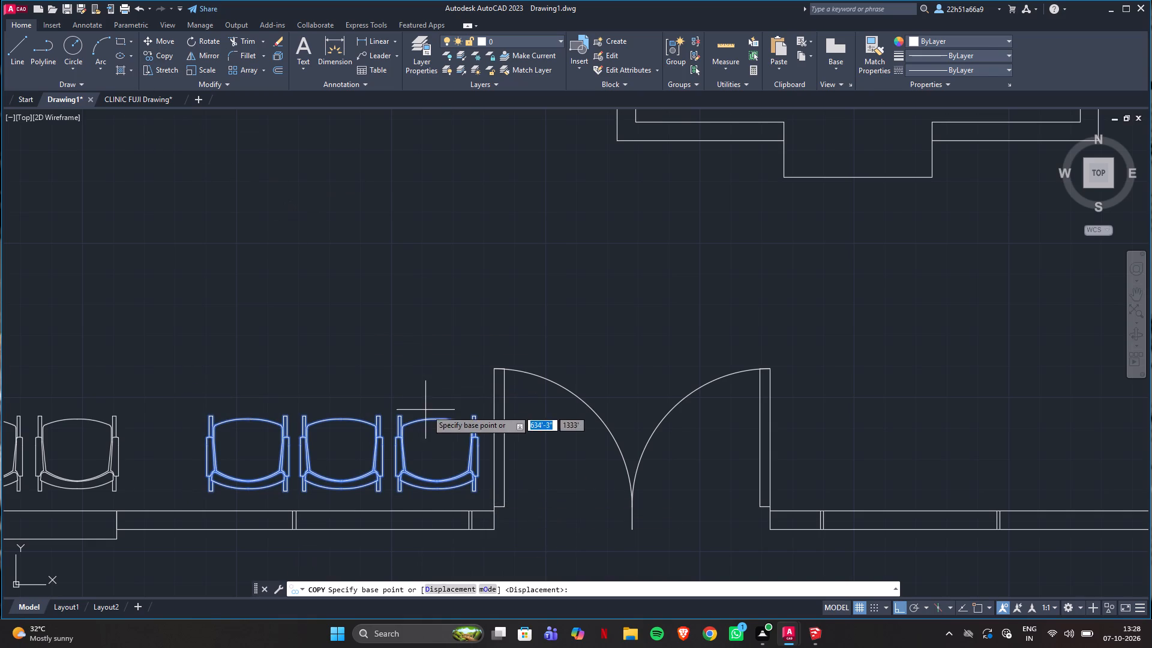
{"action": "left_click", "coordinate": [472, 418]}
{"action": "scroll", "coordinate": [802, 401], "scroll_direction": "down", "scroll_amount": 4}
{"action": "middle_click_drag", "start_coordinate": [802, 401], "coordinate": [449, 457]}
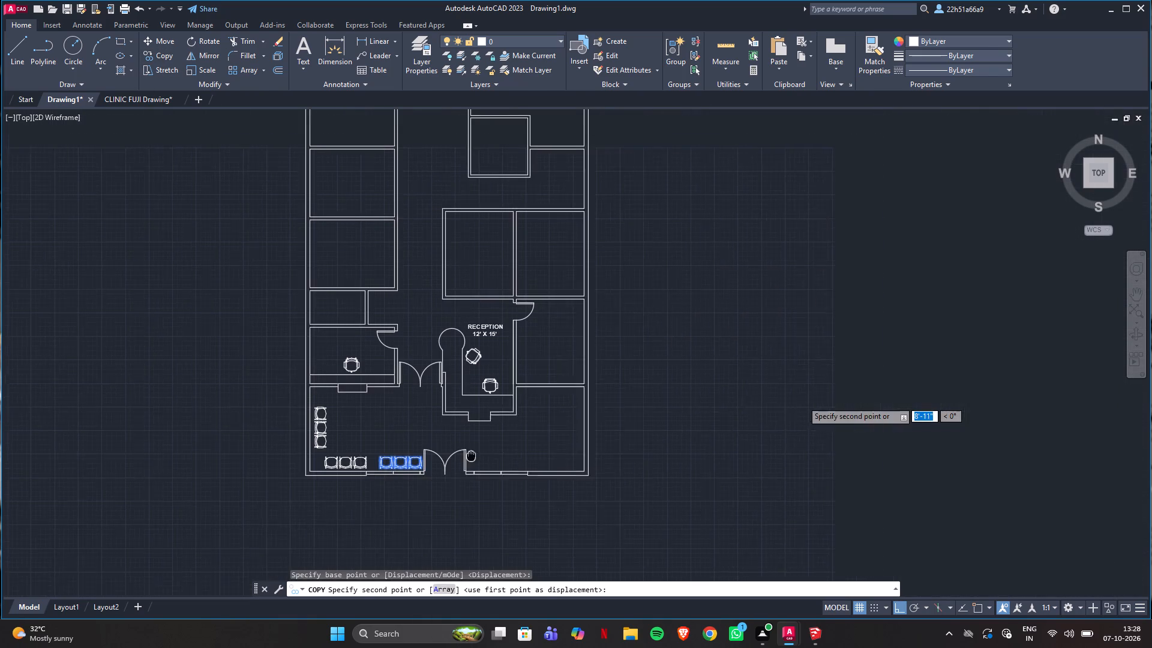
{"action": "middle_click_drag", "start_coordinate": [449, 457], "coordinate": [448, 457]}
{"action": "scroll", "coordinate": [510, 472], "scroll_direction": "up", "scroll_amount": 3}
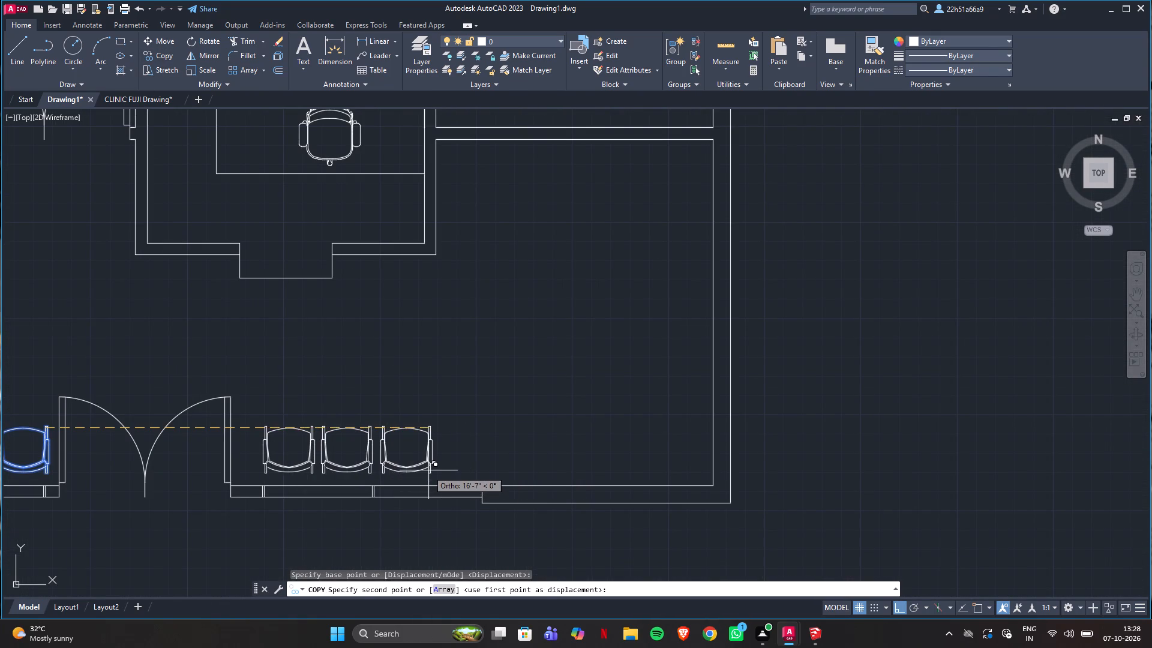
{"action": "left_click", "coordinate": [428, 470]}
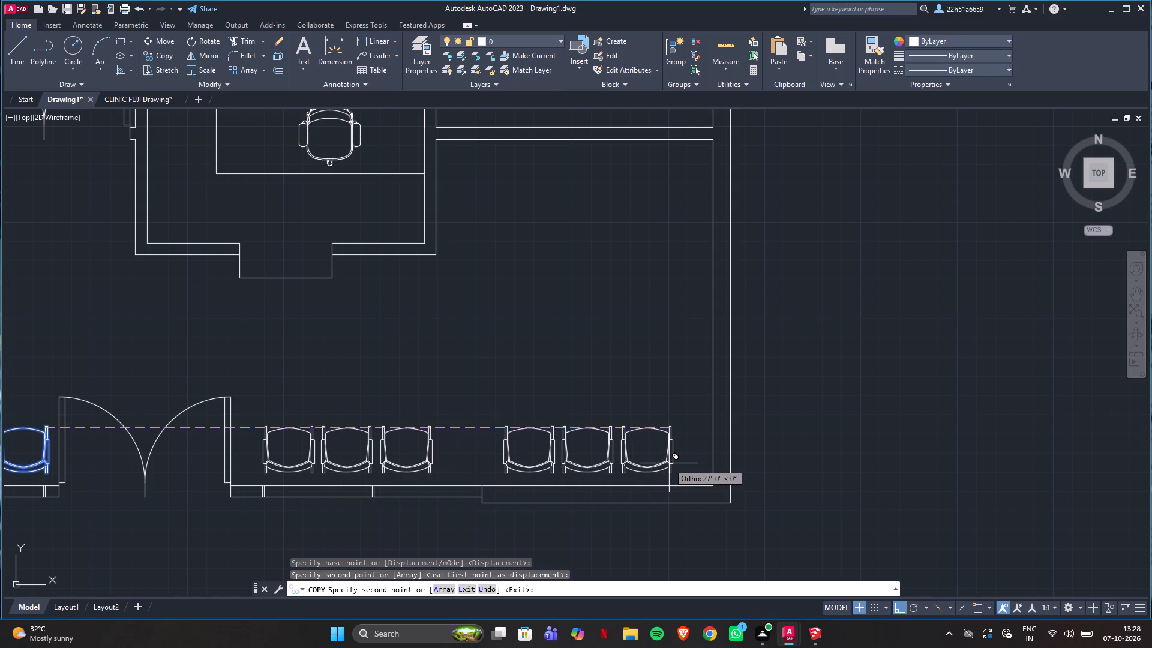
{"action": "left_click", "coordinate": [676, 461]}
{"action": "key", "text": "Escape"}
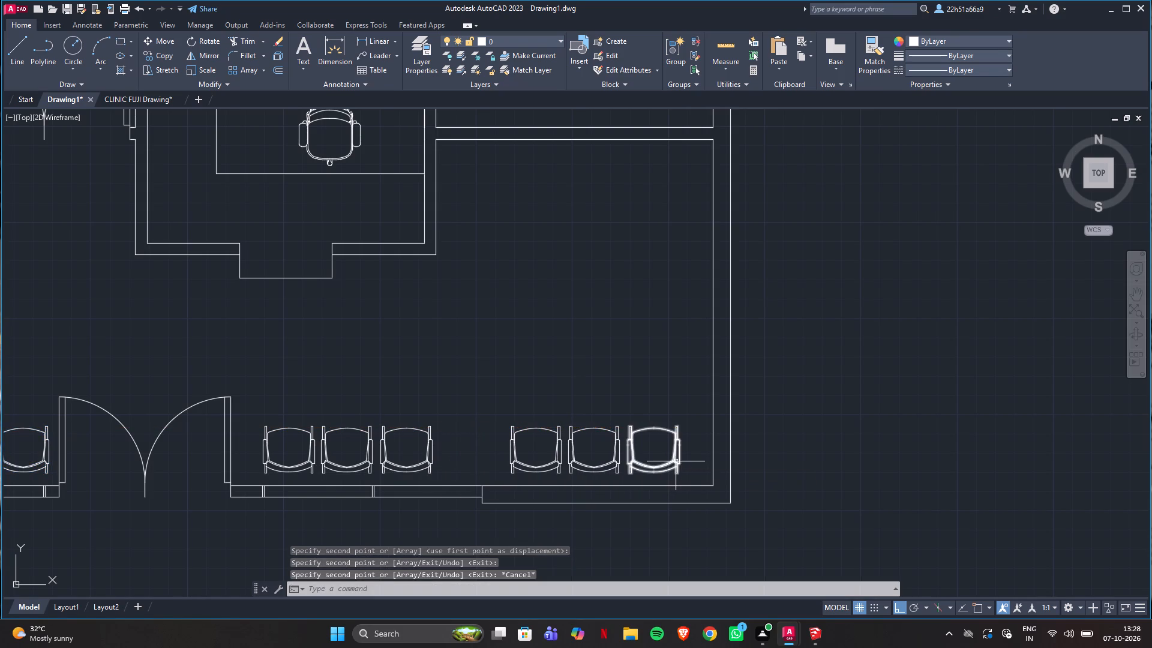
Compare with CLINIC FUJI Drawing and move Drawing1's easternmost front-wall chair trio about a quarter chair width closer to the east wall.
{"action": "left_click", "coordinate": [137, 100]}
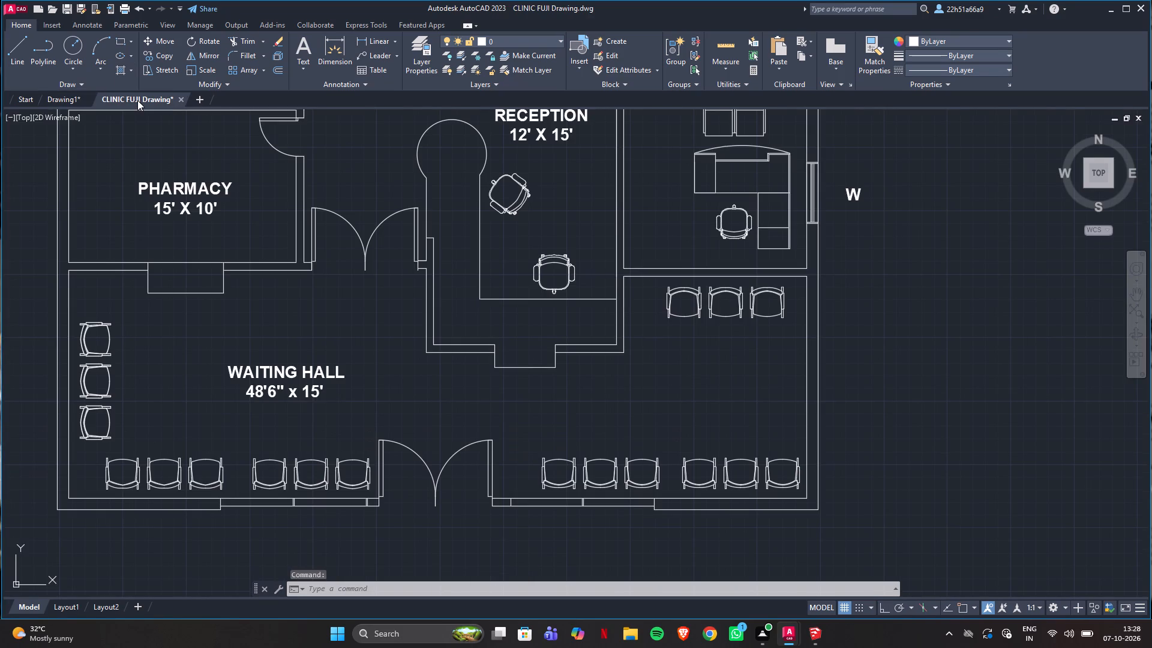
{"action": "left_click", "coordinate": [59, 95]}
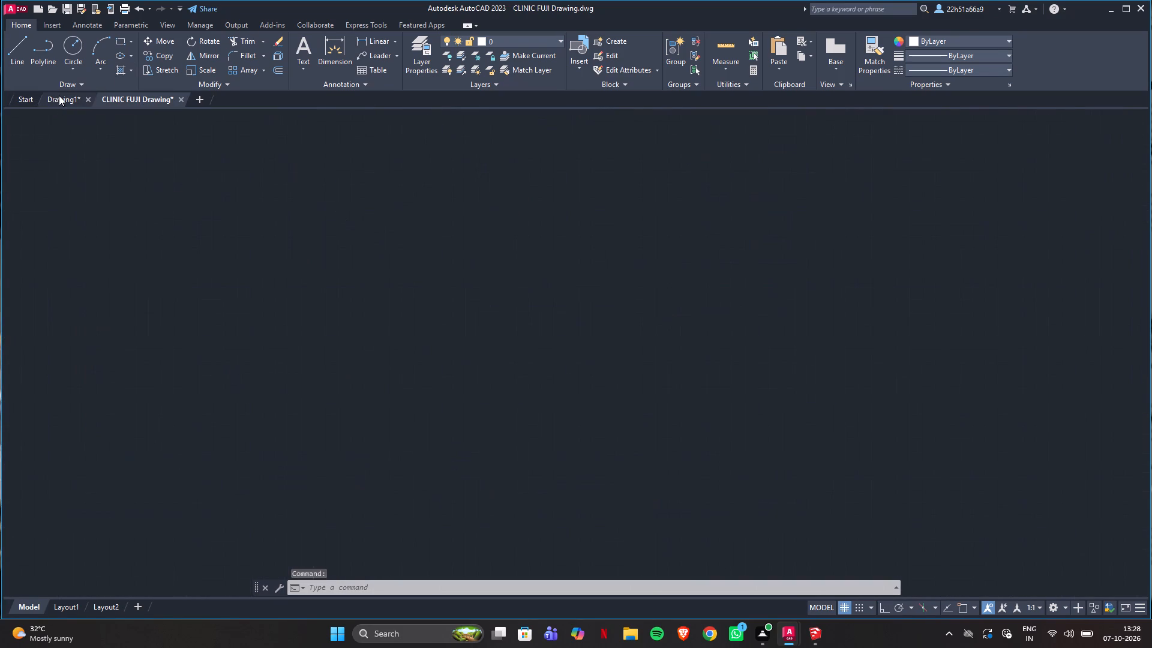
{"action": "left_click", "coordinate": [482, 407]}
{"action": "left_click", "coordinate": [694, 482]}
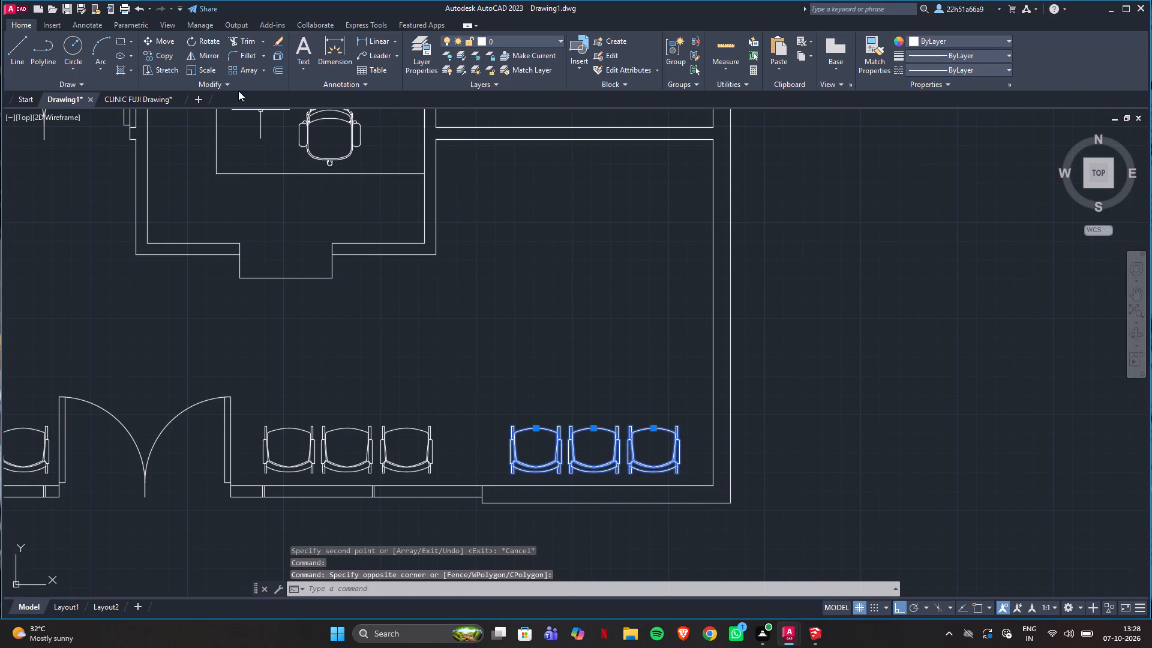
{"action": "left_click", "coordinate": [157, 39]}
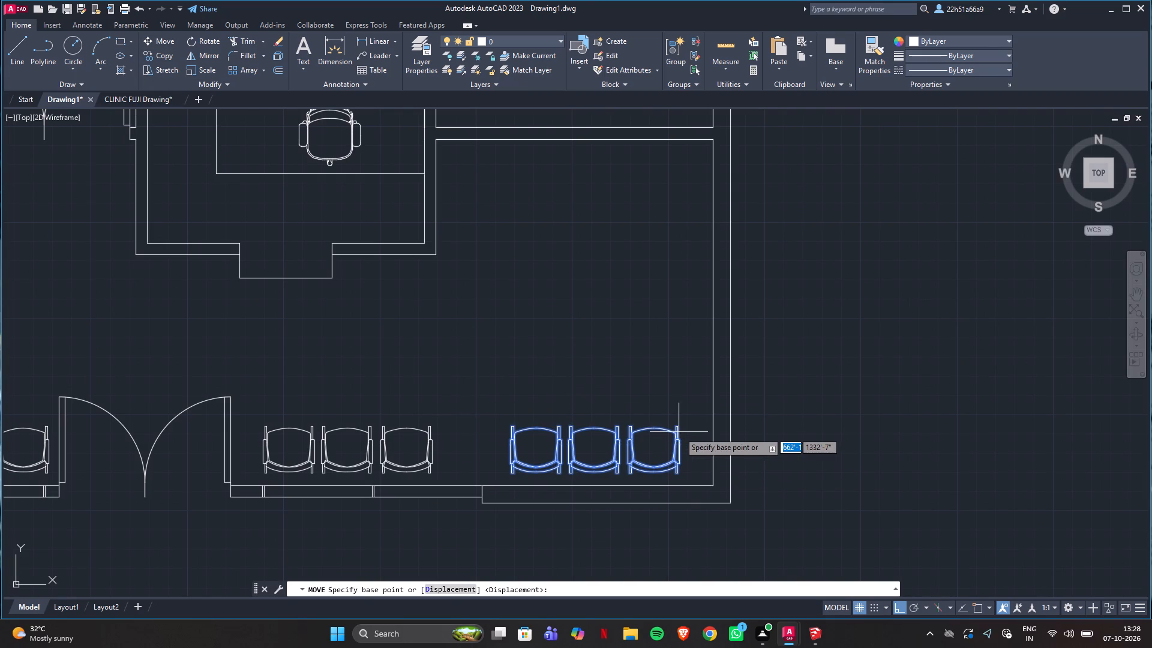
{"action": "left_click", "coordinate": [679, 432]}
{"action": "left_click", "coordinate": [692, 432]}
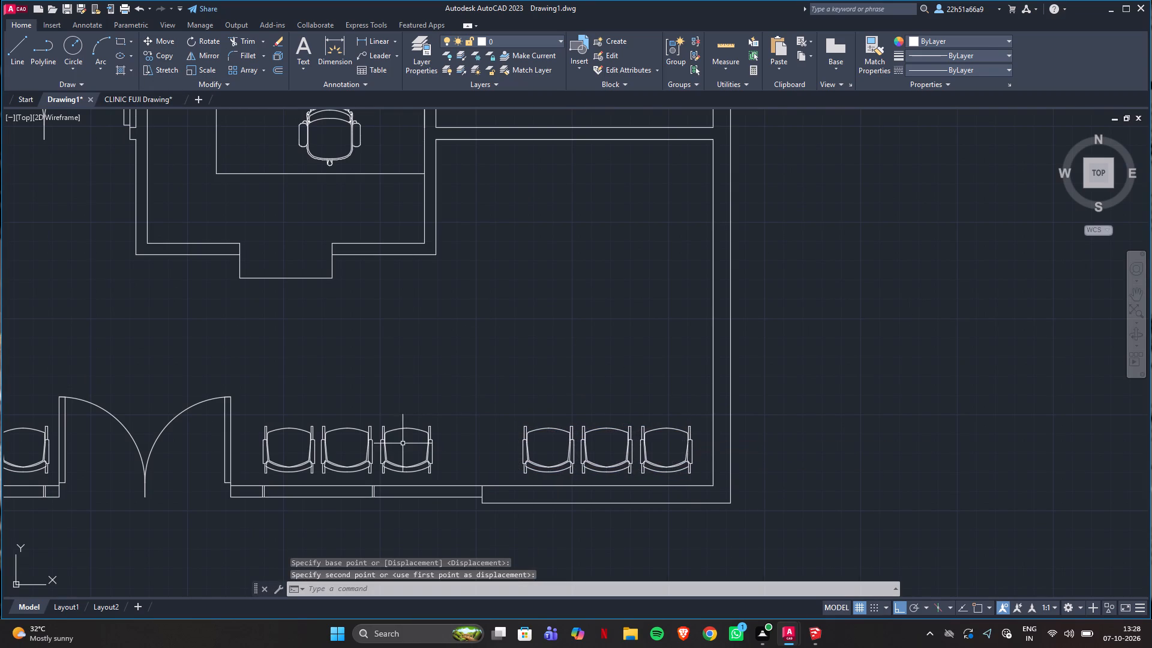
Move the three chairs just east of the entrance door about three-quarters of a chair width farther east along the front wall.
{"action": "left_click", "coordinate": [251, 416]}
{"action": "left_click", "coordinate": [451, 477]}
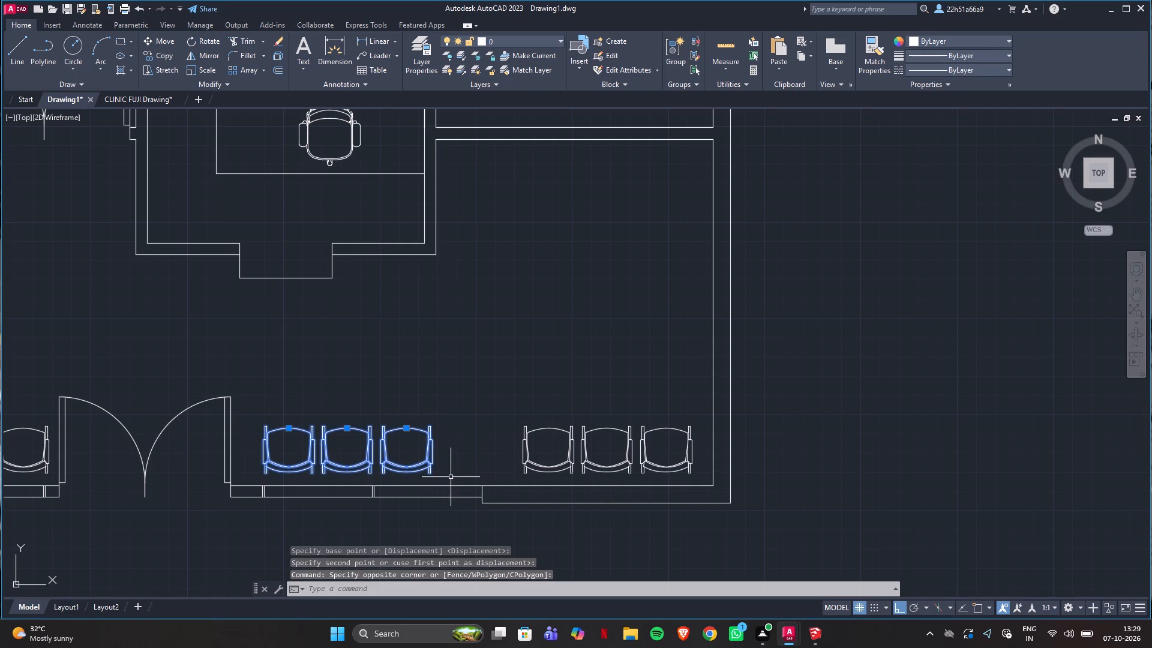
{"action": "left_click", "coordinate": [154, 36]}
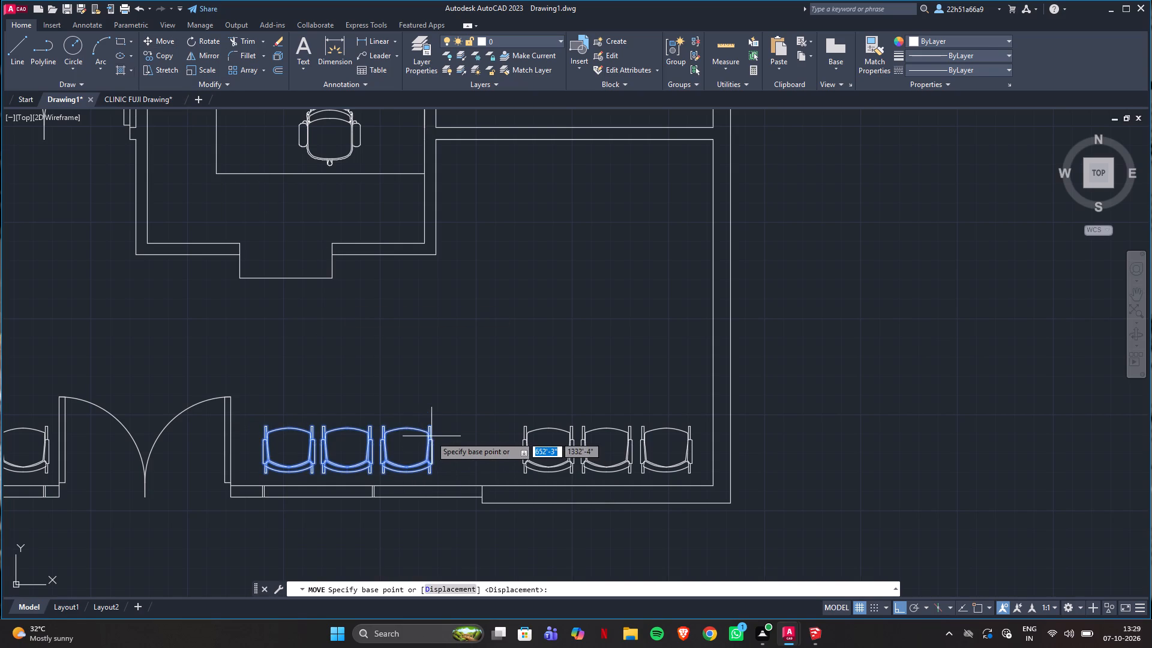
{"action": "left_click", "coordinate": [431, 436]}
{"action": "left_click", "coordinate": [469, 435]}
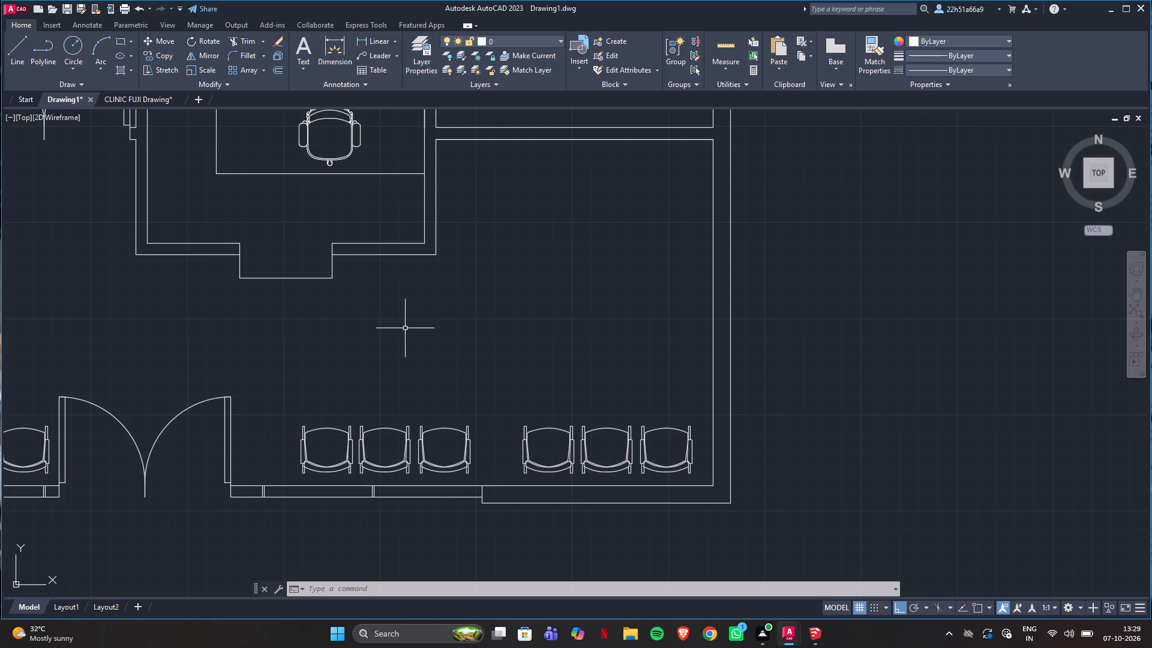
{"action": "scroll", "coordinate": [511, 359], "scroll_direction": "down", "scroll_amount": 3}
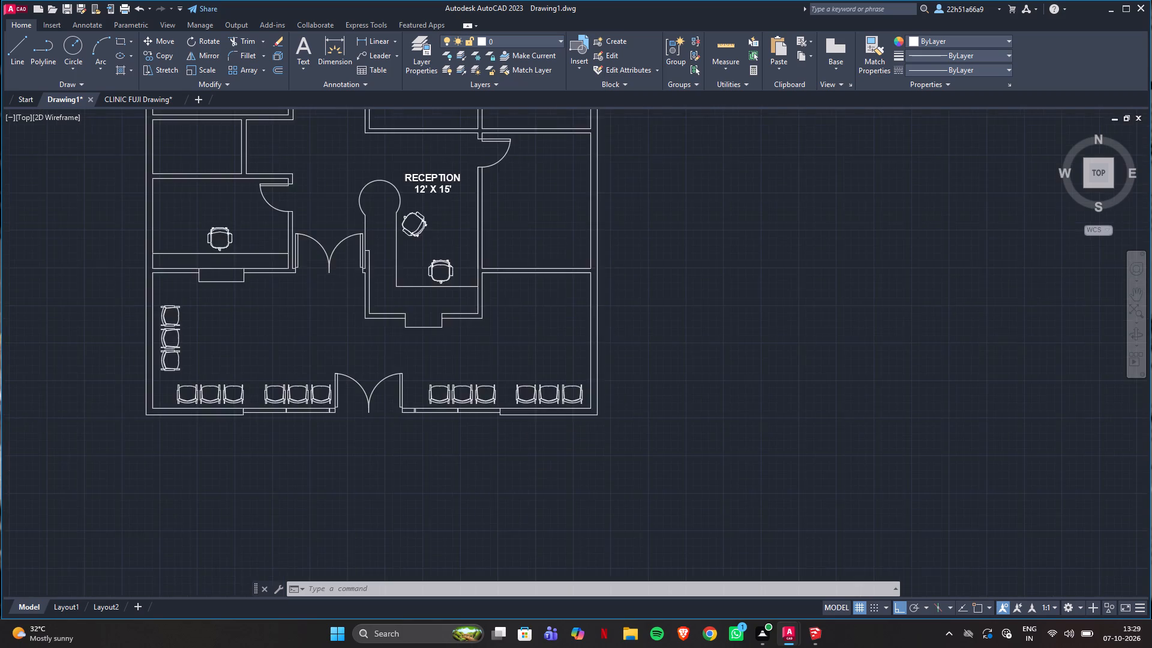
Move the three chairs just west of the entrance door about 3 inches farther west along the front wall.
{"action": "scroll", "coordinate": [486, 335], "scroll_direction": "up", "scroll_amount": 2}
{"action": "middle_click_drag", "start_coordinate": [454, 389], "coordinate": [608, 368]}
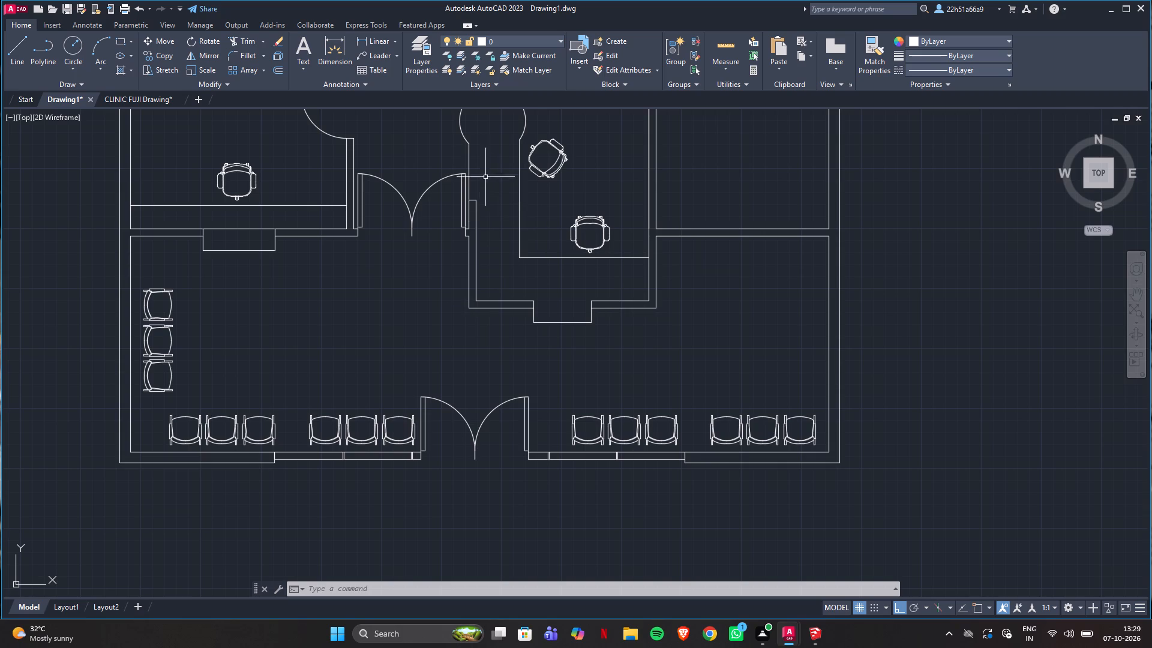
{"action": "scroll", "coordinate": [521, 265], "scroll_direction": "down", "scroll_amount": 1}
{"action": "middle_click_drag", "start_coordinate": [521, 265], "coordinate": [416, 394]}
{"action": "scroll", "coordinate": [407, 402], "scroll_direction": "up", "scroll_amount": 1}
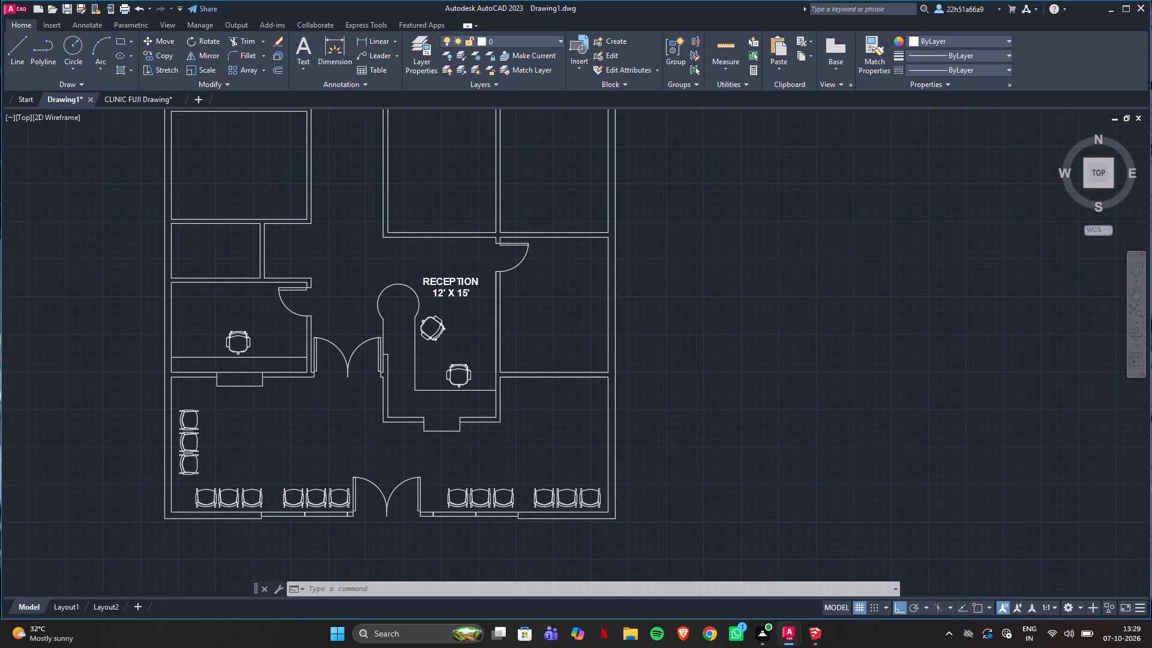
{"action": "scroll", "coordinate": [407, 402], "scroll_direction": "down", "scroll_amount": 1}
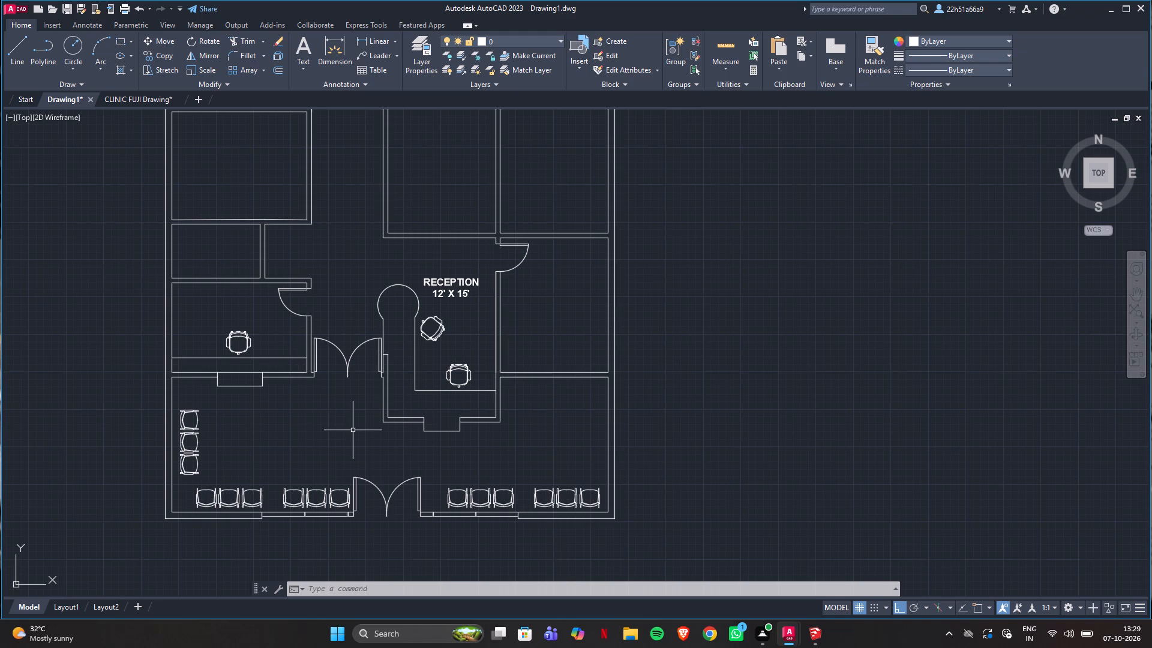
{"action": "middle_click_drag", "start_coordinate": [353, 430], "coordinate": [399, 361]}
{"action": "scroll", "coordinate": [356, 445], "scroll_direction": "up", "scroll_amount": 2}
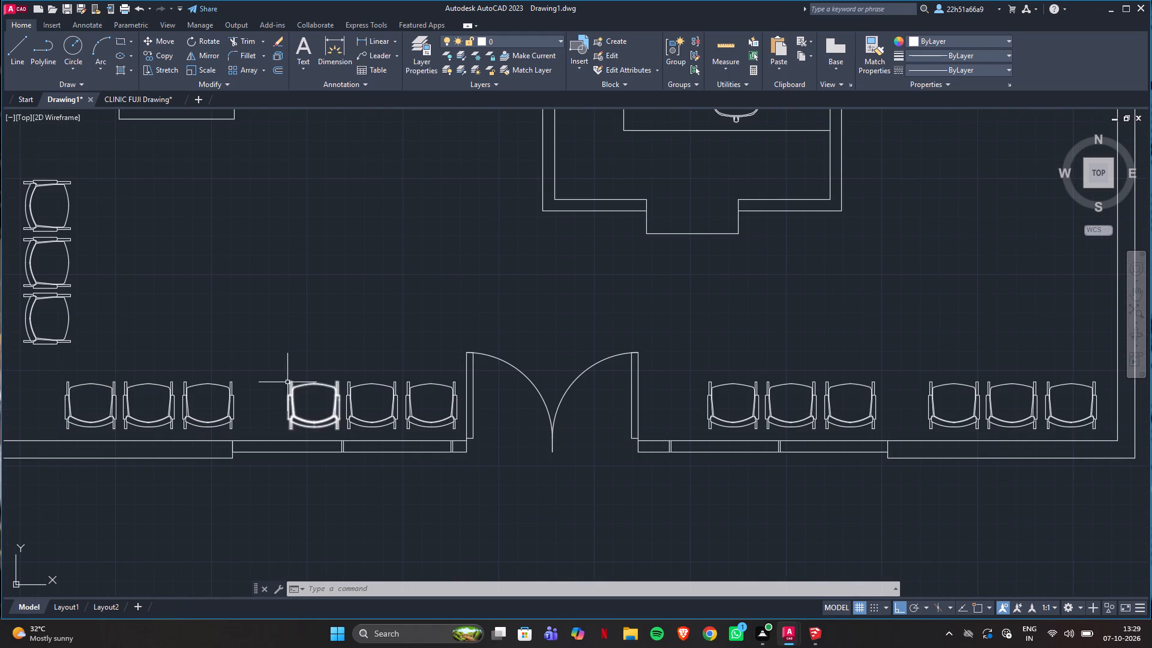
{"action": "left_click", "coordinate": [274, 375]}
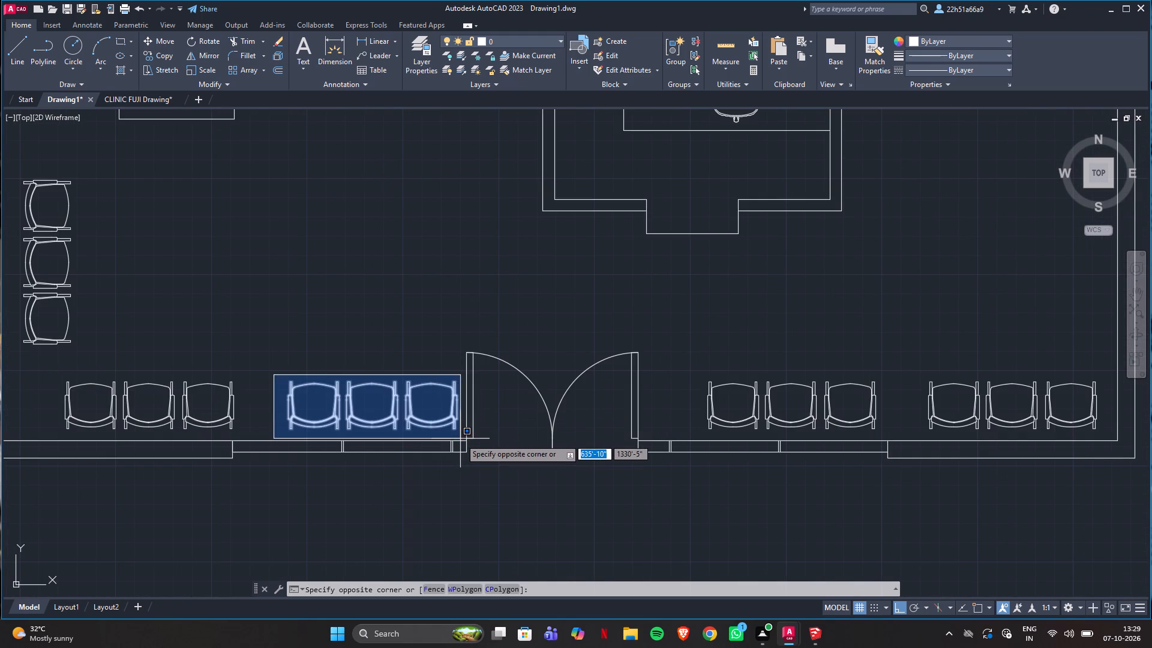
{"action": "left_click", "coordinate": [460, 439]}
{"action": "left_click", "coordinate": [171, 38]}
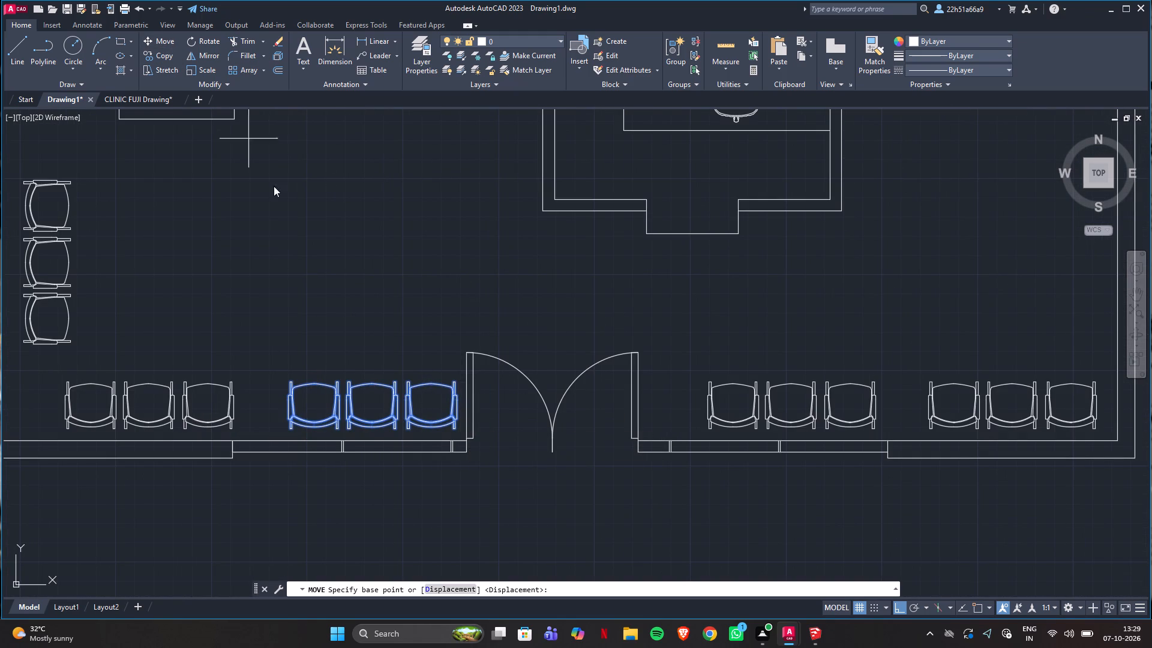
{"action": "left_click", "coordinate": [452, 381]}
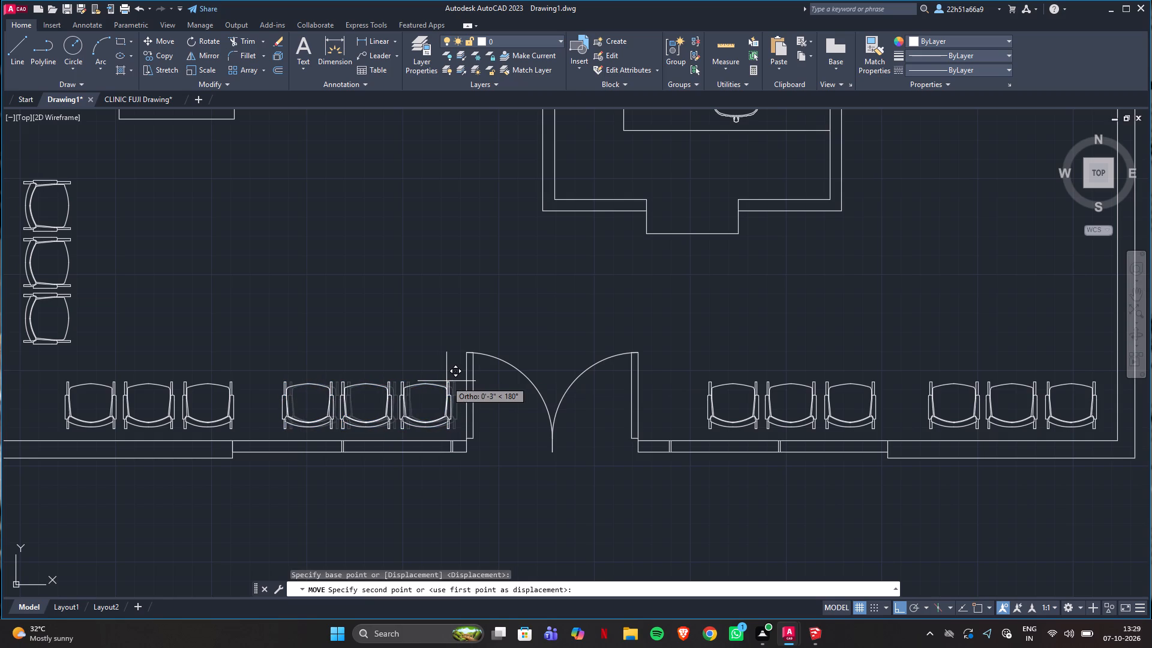
{"action": "left_click", "coordinate": [446, 381]}
Following CLINIC FUJI Drawing, copy Drawing1's easternmost front-wall chair trio due east to the empty space outside the building.
{"action": "scroll", "coordinate": [338, 268], "scroll_direction": "down", "scroll_amount": 1}
{"action": "middle_click_drag", "start_coordinate": [338, 268], "coordinate": [403, 382]}
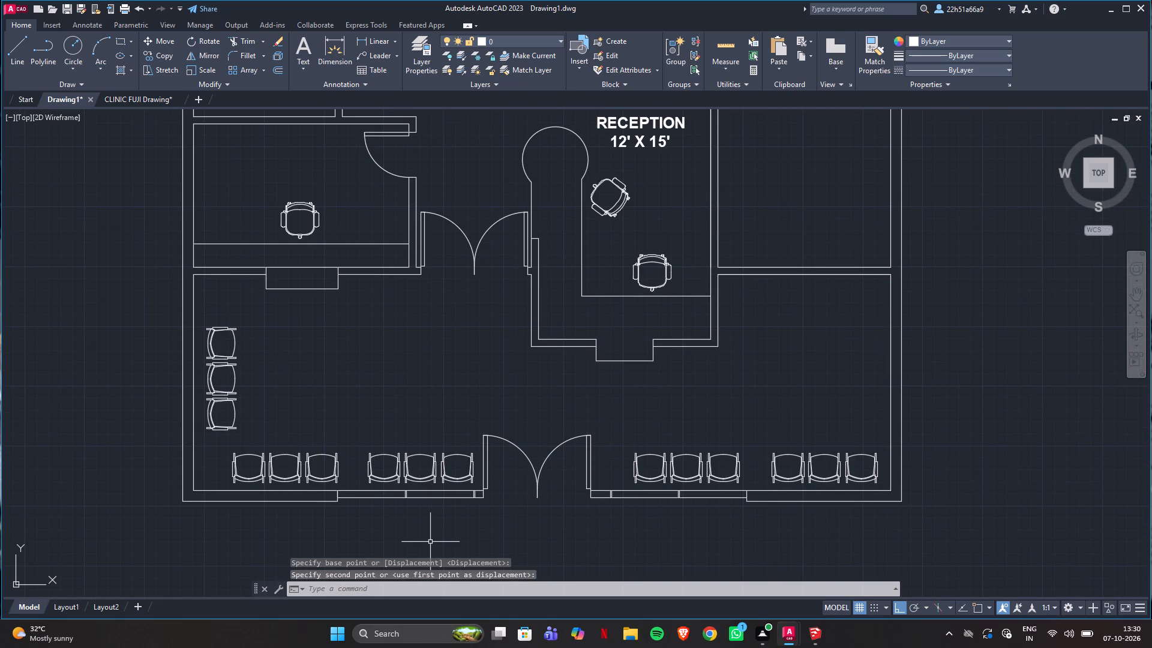
{"action": "left_click", "coordinate": [150, 97]}
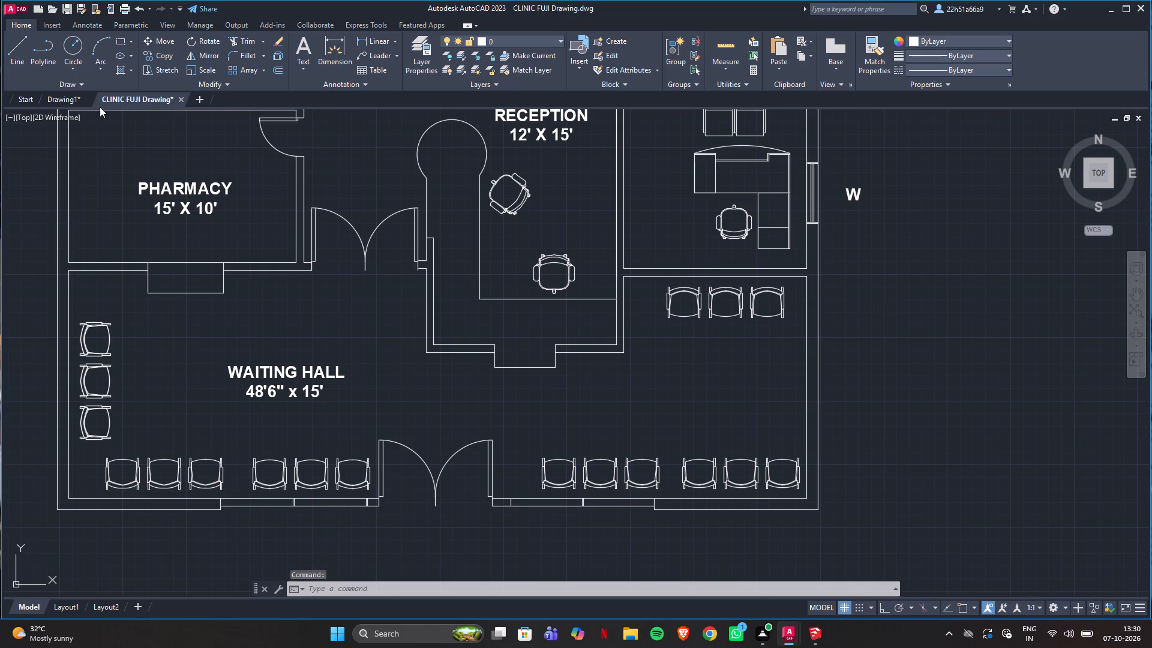
{"action": "left_click", "coordinate": [66, 93]}
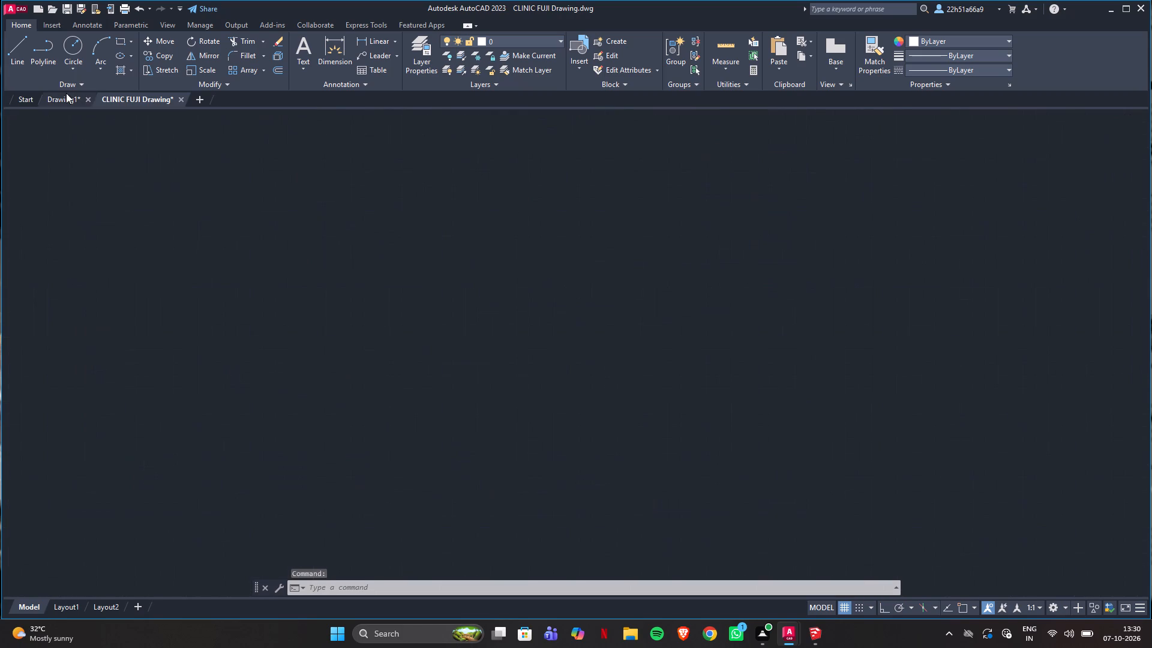
{"action": "middle_click_drag", "start_coordinate": [880, 398], "coordinate": [652, 398]}
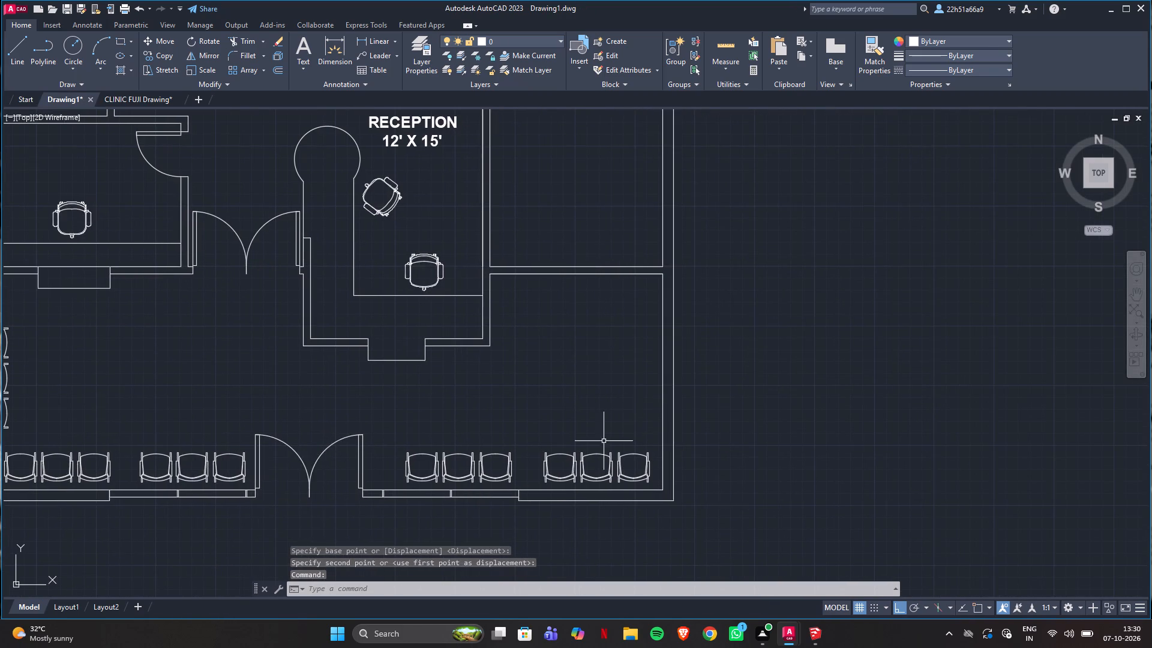
{"action": "scroll", "coordinate": [604, 442], "scroll_direction": "up", "scroll_amount": 1}
{"action": "left_click", "coordinate": [487, 438]}
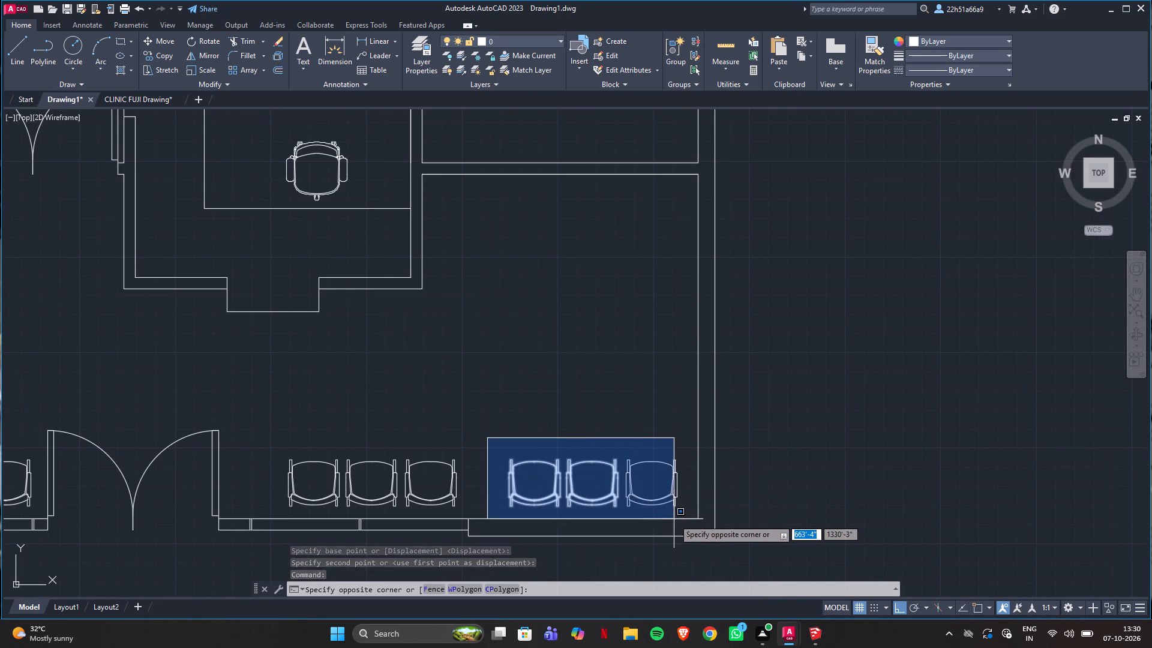
{"action": "left_click", "coordinate": [692, 514]}
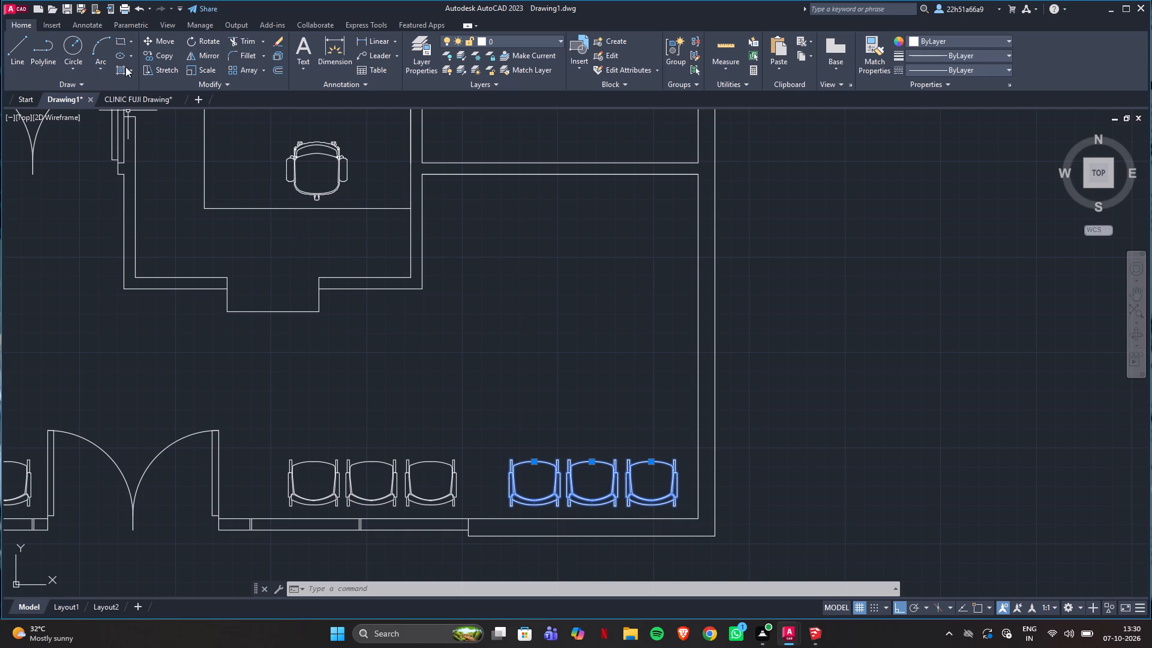
{"action": "left_click", "coordinate": [152, 51]}
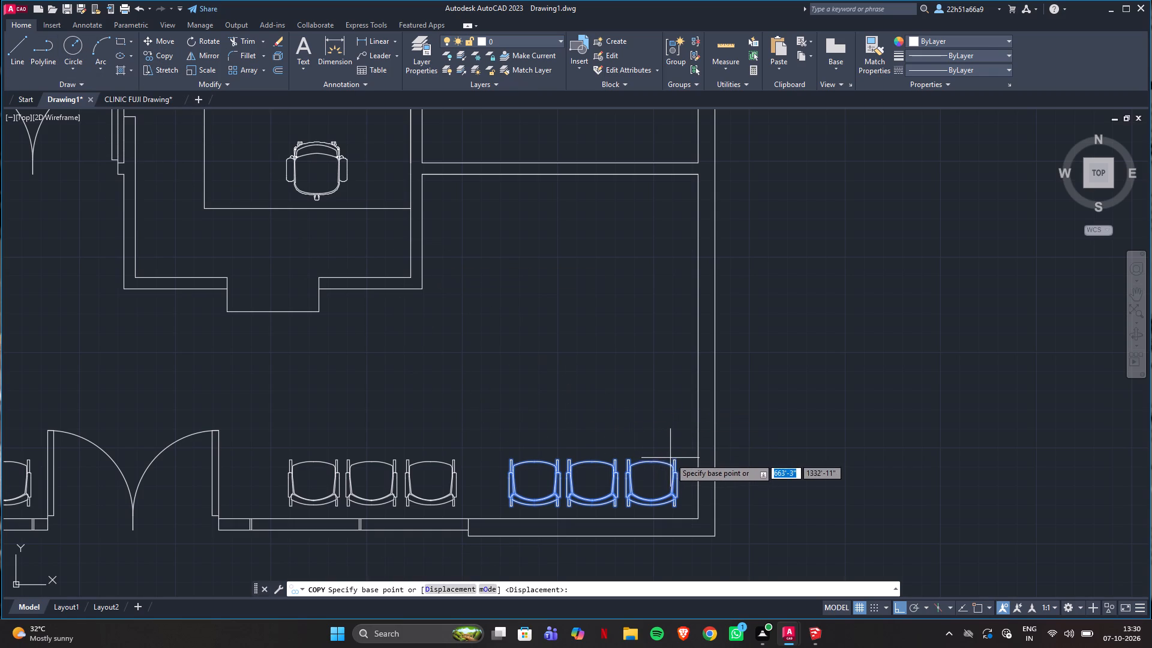
{"action": "scroll", "coordinate": [670, 458], "scroll_direction": "down", "scroll_amount": 1}
{"action": "middle_click_drag", "start_coordinate": [585, 395], "coordinate": [343, 316]}
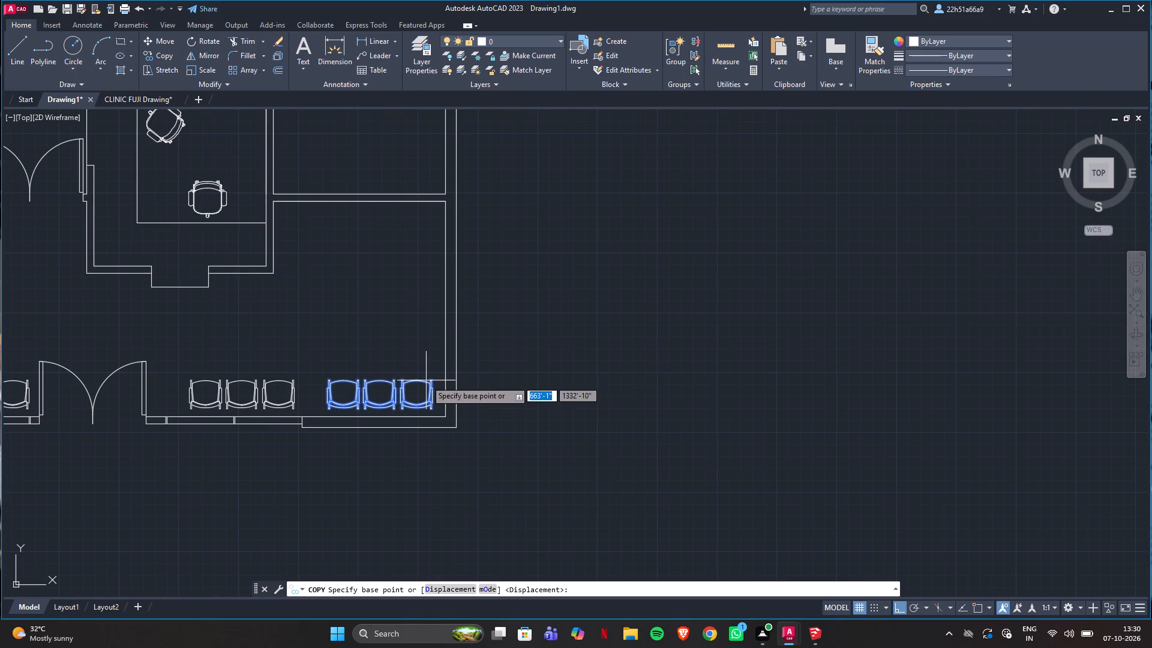
{"action": "left_click", "coordinate": [426, 380]}
{"action": "left_click", "coordinate": [603, 349]}
{"action": "key", "text": "Escape"}
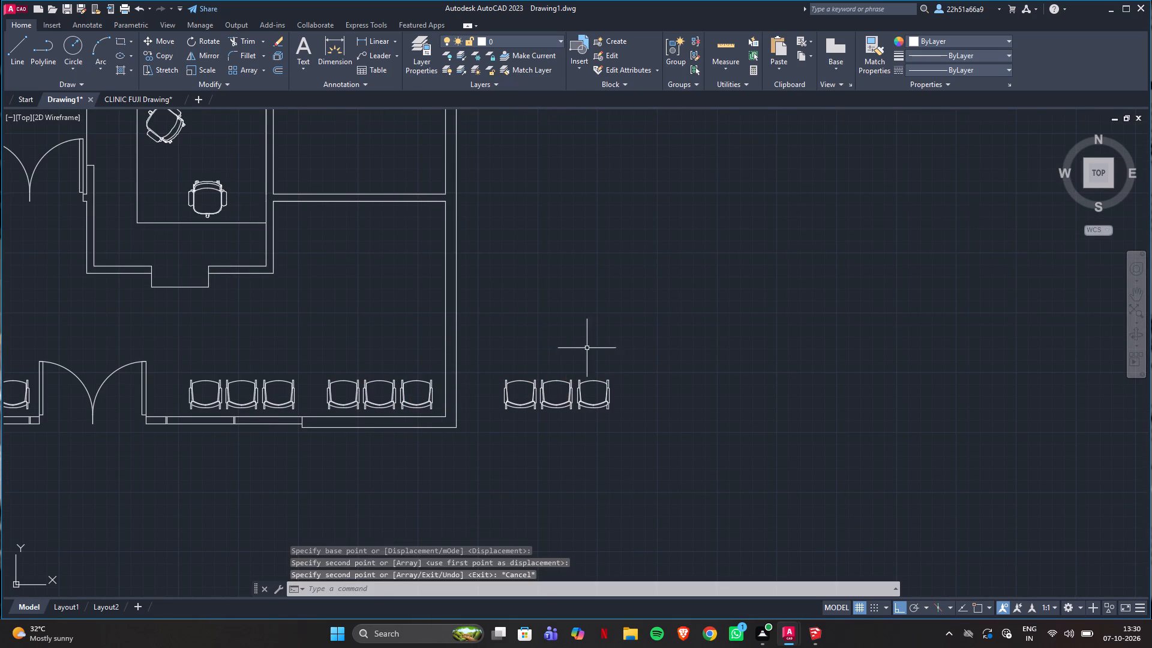
Rotate the copied chair trio outside the east wall by 180 degrees about its southeast corner.
{"action": "left_click", "coordinate": [491, 365]}
{"action": "left_click", "coordinate": [617, 423]}
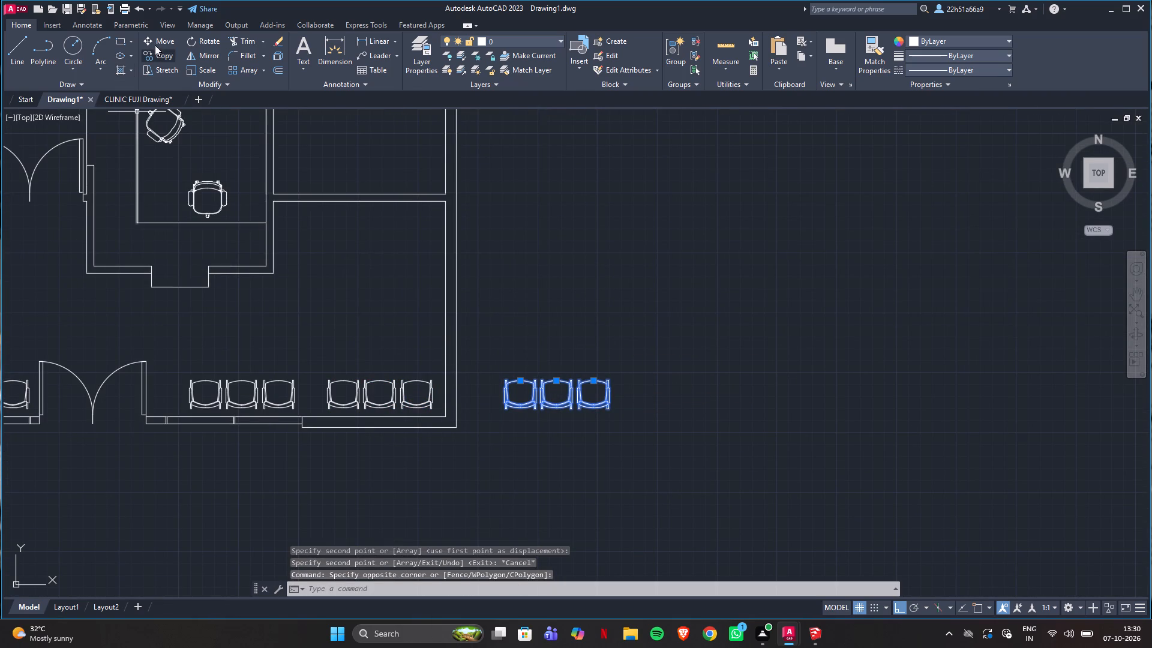
{"action": "left_click", "coordinate": [199, 37]}
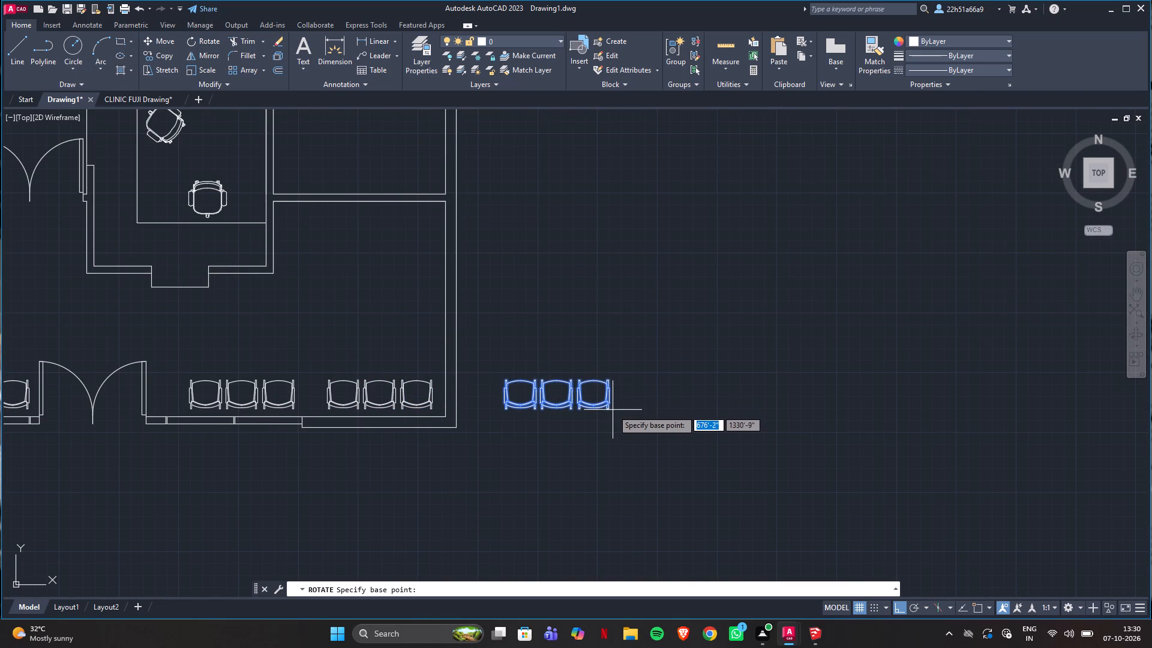
{"action": "left_click", "coordinate": [608, 409]}
{"action": "left_click", "coordinate": [523, 457]}
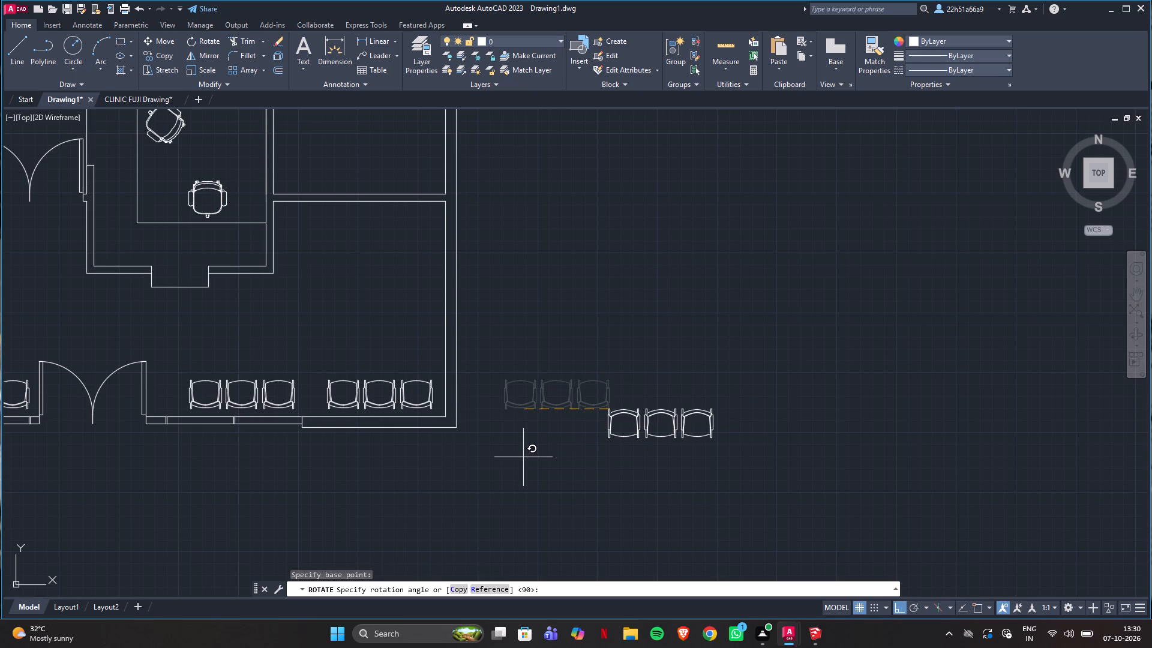
With ortho off, move the rotated chair trio about 25 feet northwest, against the north wall of the waiting hall's eastern part.
{"action": "left_click_drag", "start_coordinate": [555, 380], "coordinate": [566, 382]}
{"action": "left_click", "coordinate": [747, 463]}
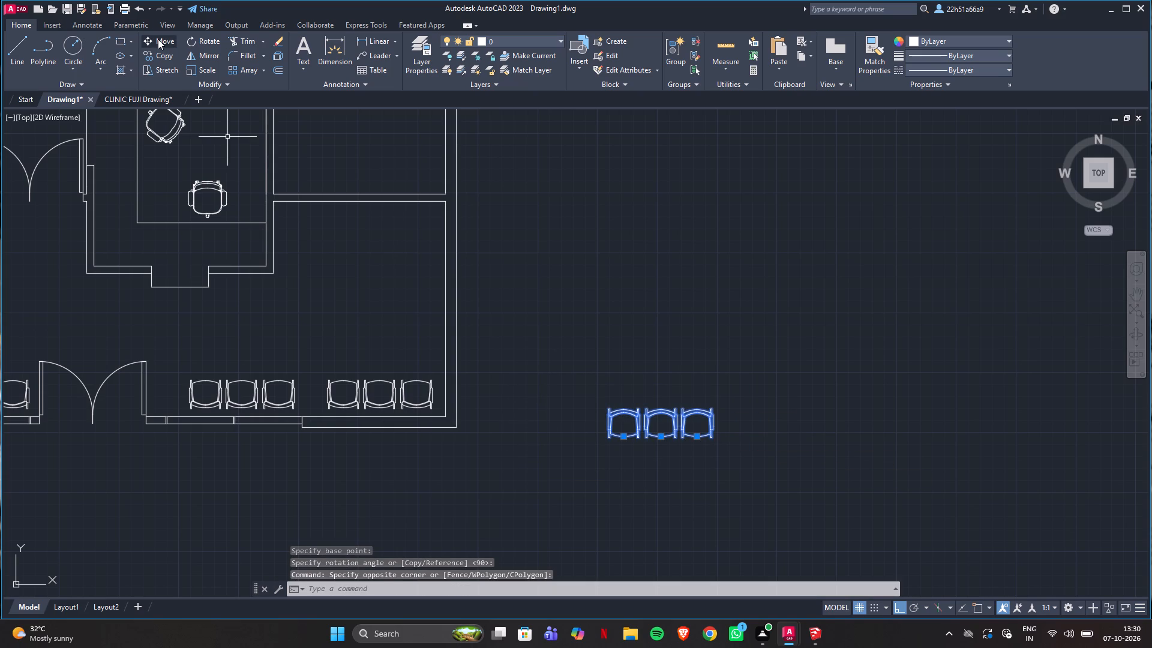
{"action": "left_click", "coordinate": [158, 39]}
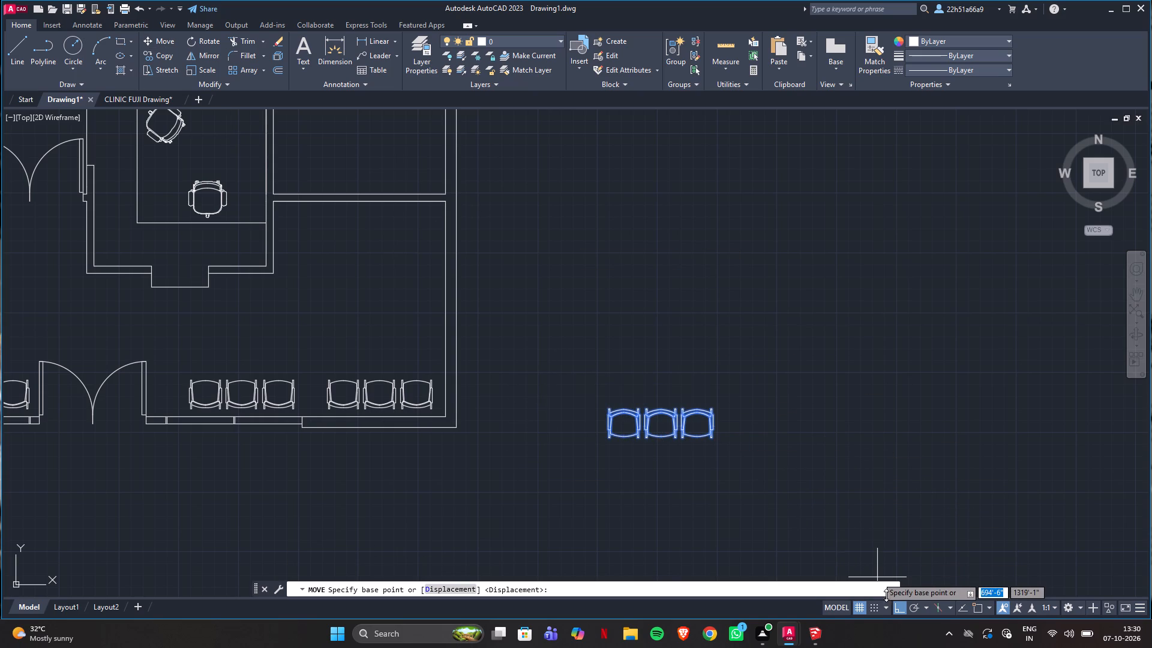
{"action": "left_click", "coordinate": [896, 607]}
{"action": "left_click", "coordinate": [711, 431]}
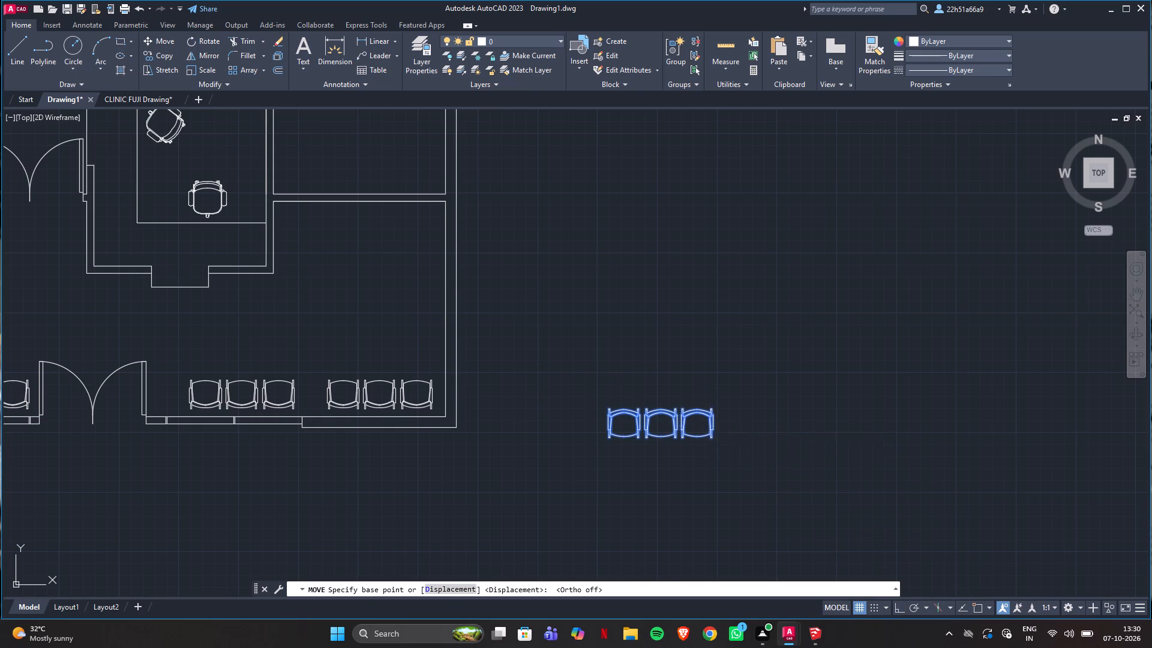
{"action": "left_click", "coordinate": [409, 232]}
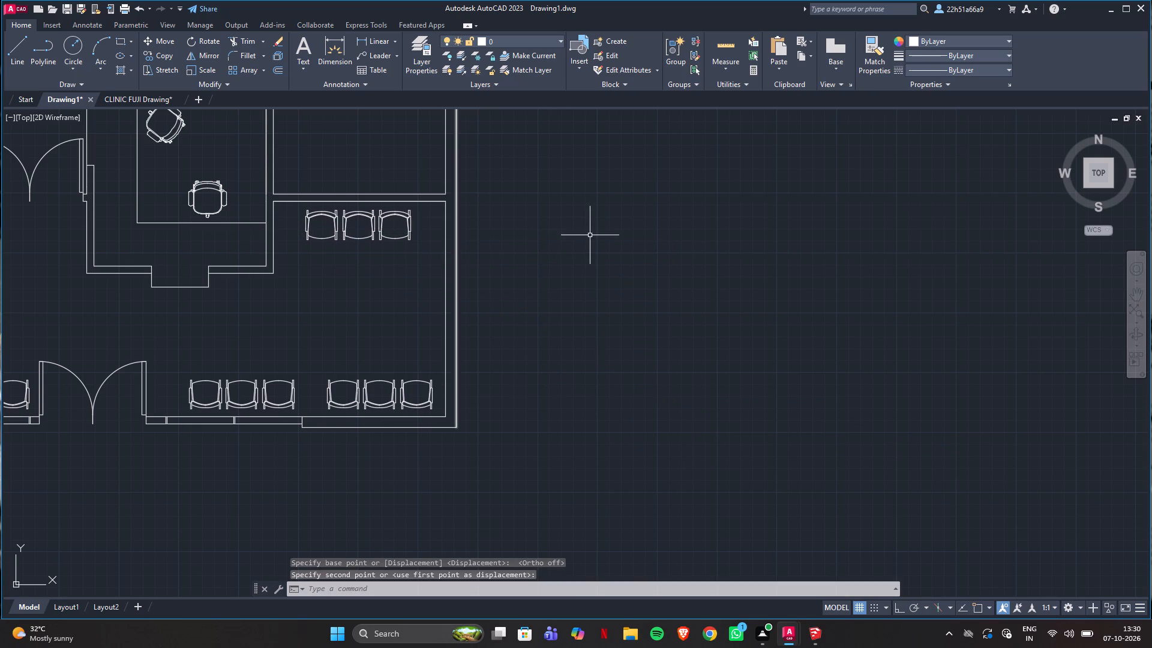
Compare the pharmacy, reception and doctor's consult furnishings in Drawing1 with those in CLINIC FUJI Drawing.
{"action": "scroll", "coordinate": [590, 257], "scroll_direction": "down", "scroll_amount": 1}
{"action": "middle_click_drag", "start_coordinate": [428, 299], "coordinate": [608, 416]}
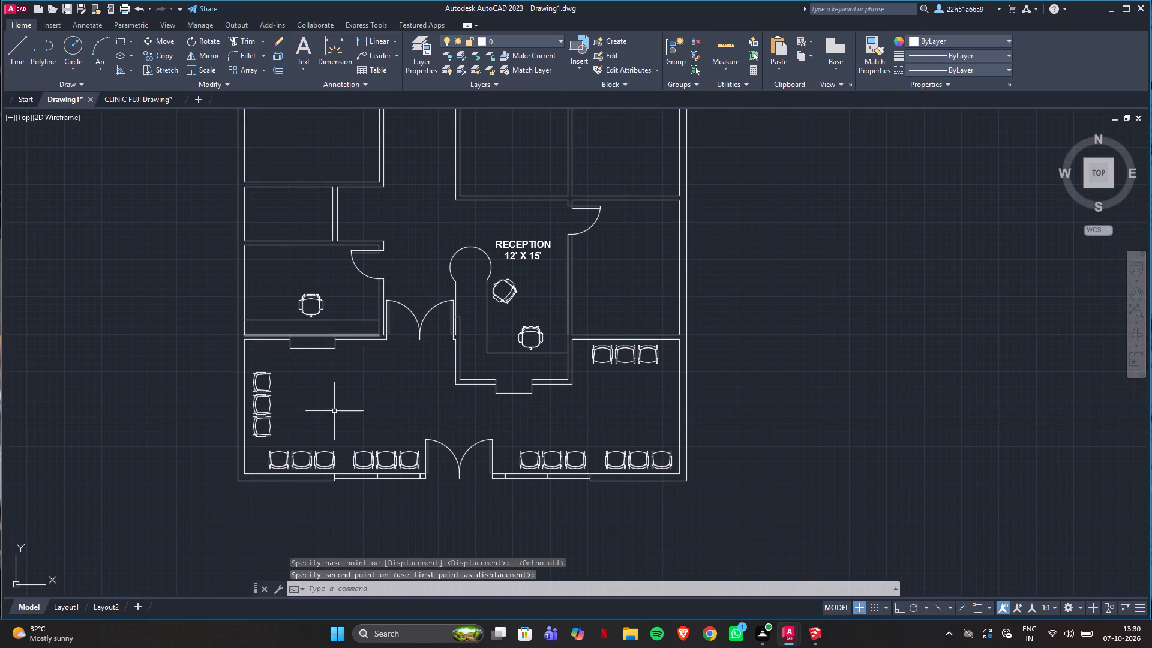
{"action": "left_click", "coordinate": [128, 98]}
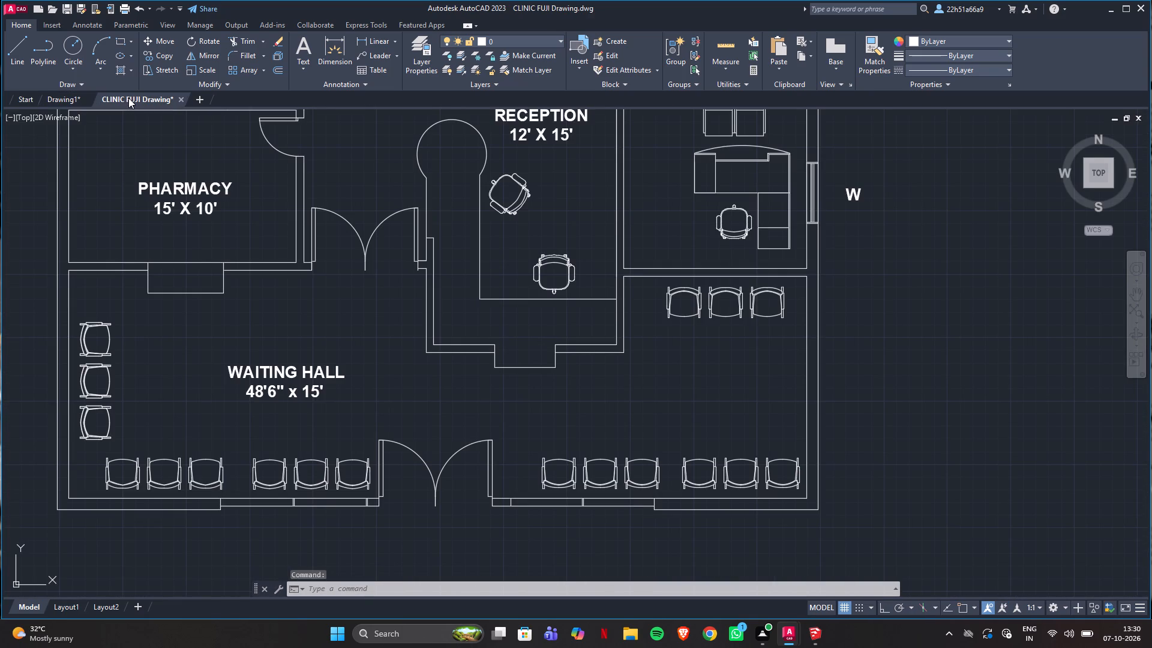
{"action": "scroll", "coordinate": [202, 270], "scroll_direction": "down", "scroll_amount": 2}
{"action": "middle_click_drag", "start_coordinate": [182, 229], "coordinate": [276, 358]}
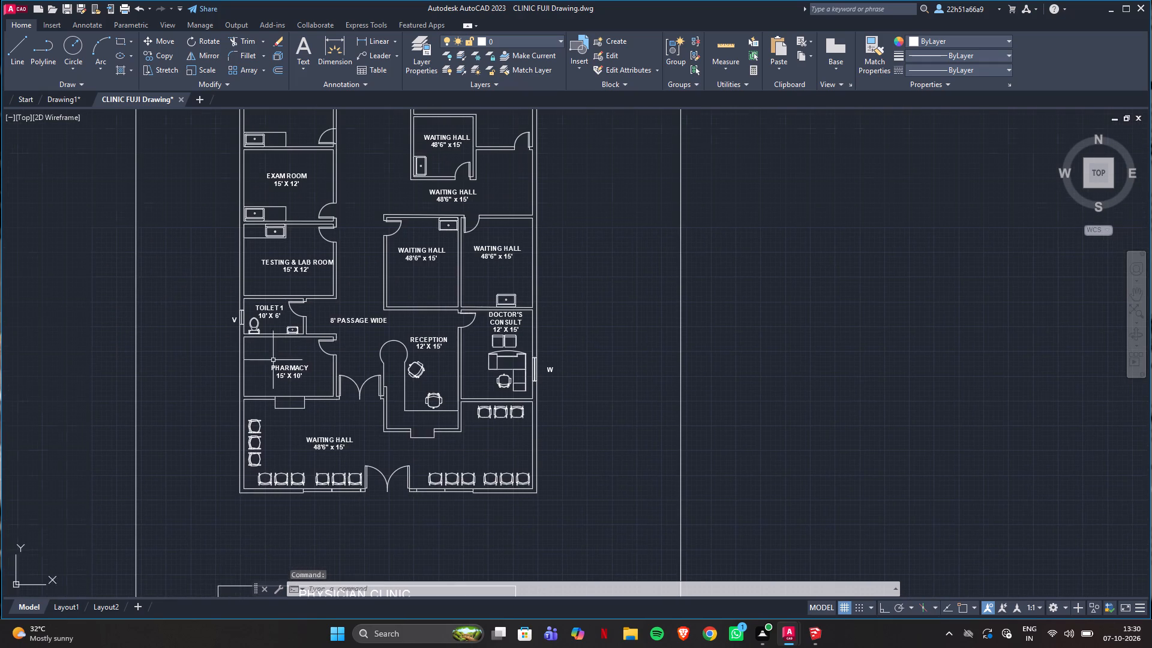
{"action": "scroll", "coordinate": [249, 368], "scroll_direction": "up", "scroll_amount": 3}
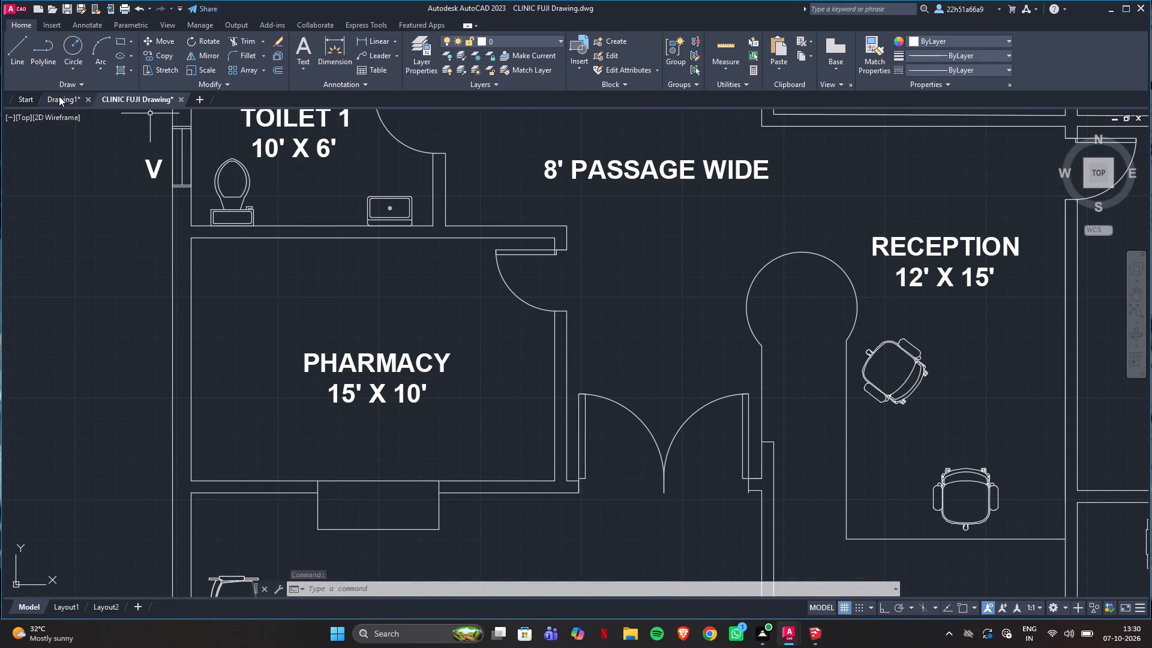
{"action": "left_click", "coordinate": [59, 96]}
{"action": "scroll", "coordinate": [285, 281], "scroll_direction": "up", "scroll_amount": 1}
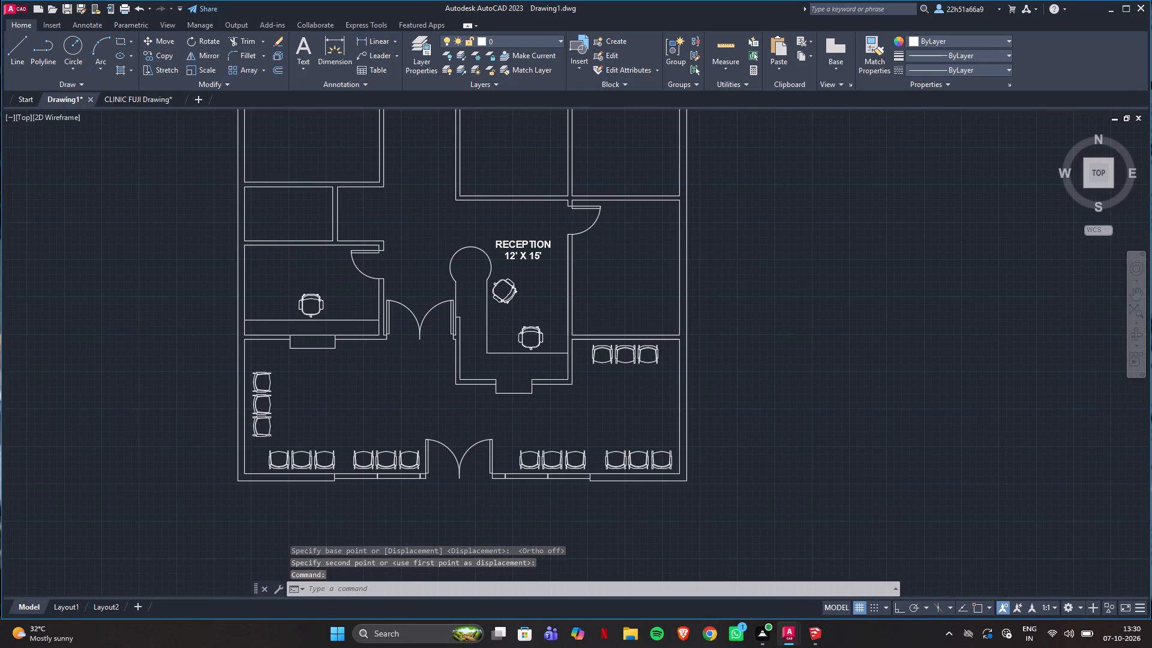
{"action": "scroll", "coordinate": [285, 281], "scroll_direction": "up", "scroll_amount": 1}
{"action": "left_click", "coordinate": [144, 94]}
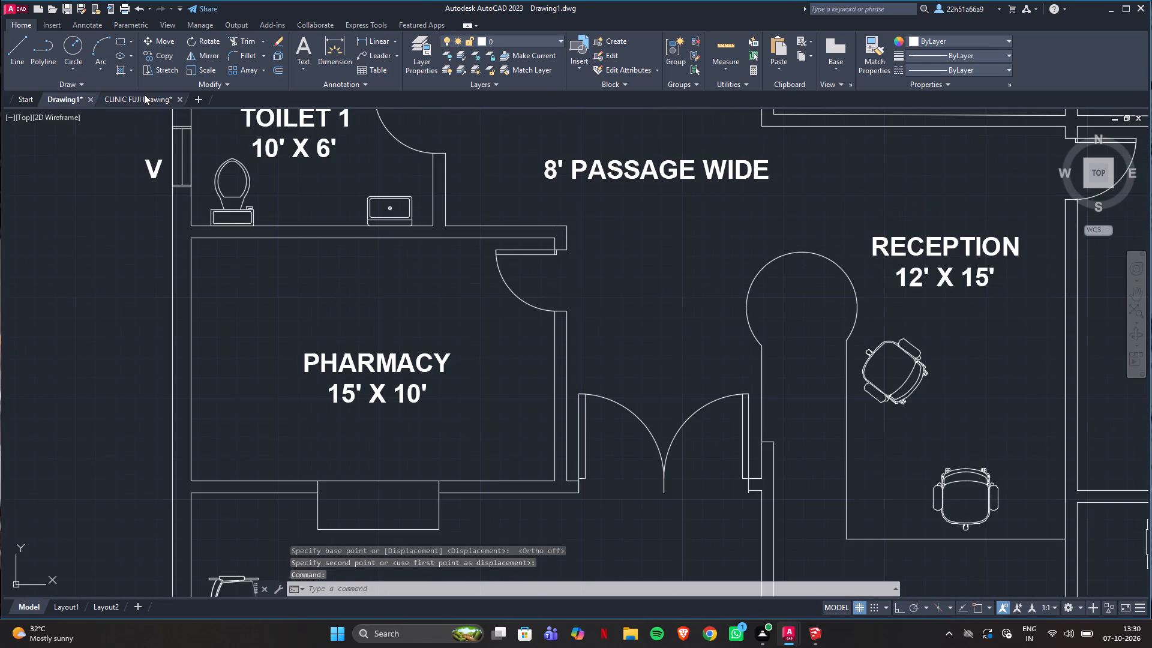
{"action": "scroll", "coordinate": [397, 356], "scroll_direction": "down", "scroll_amount": 2}
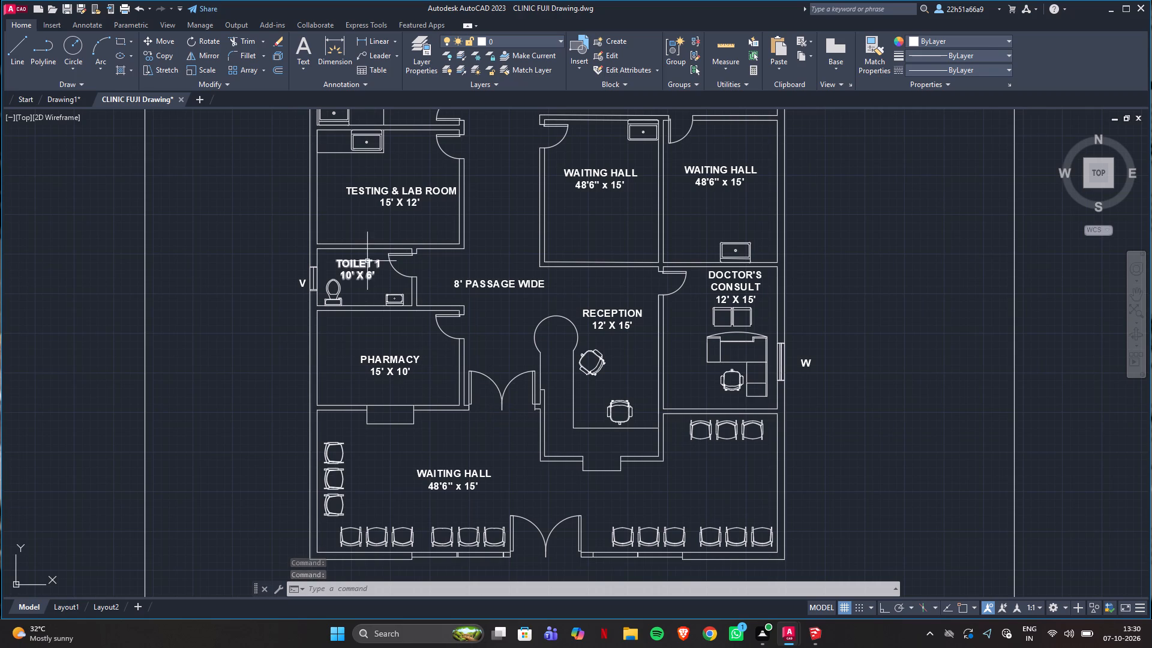
{"action": "middle_click_drag", "start_coordinate": [497, 421], "coordinate": [314, 419]}
{"action": "scroll", "coordinate": [314, 419], "scroll_direction": "up", "scroll_amount": 2}
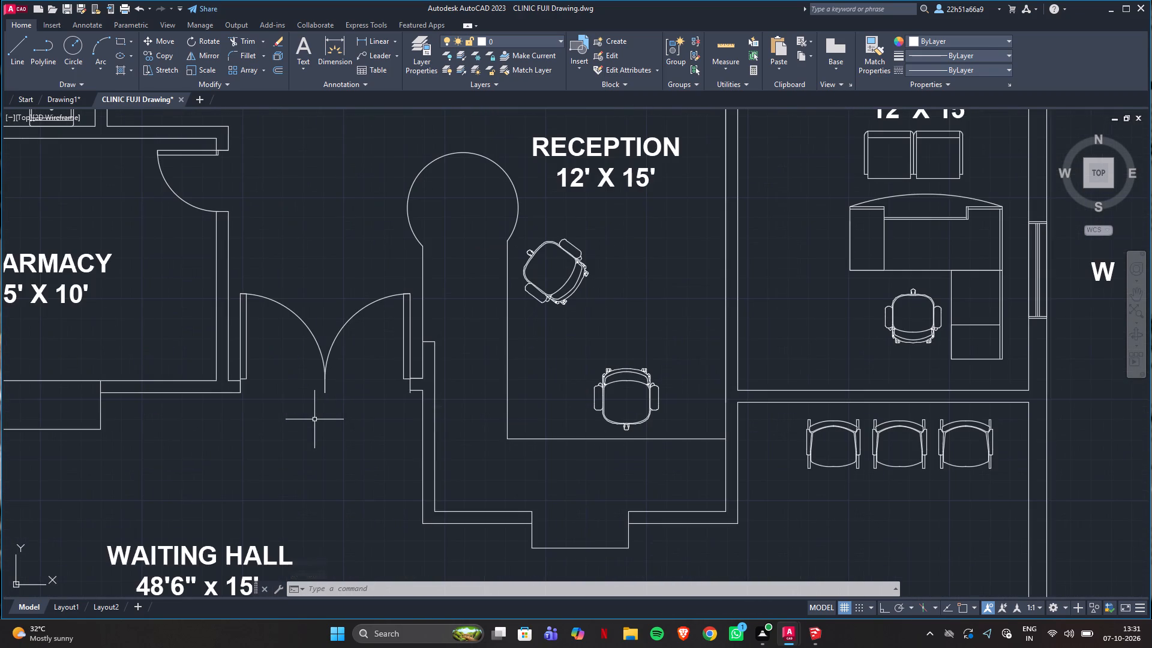
{"action": "left_click", "coordinate": [70, 97]}
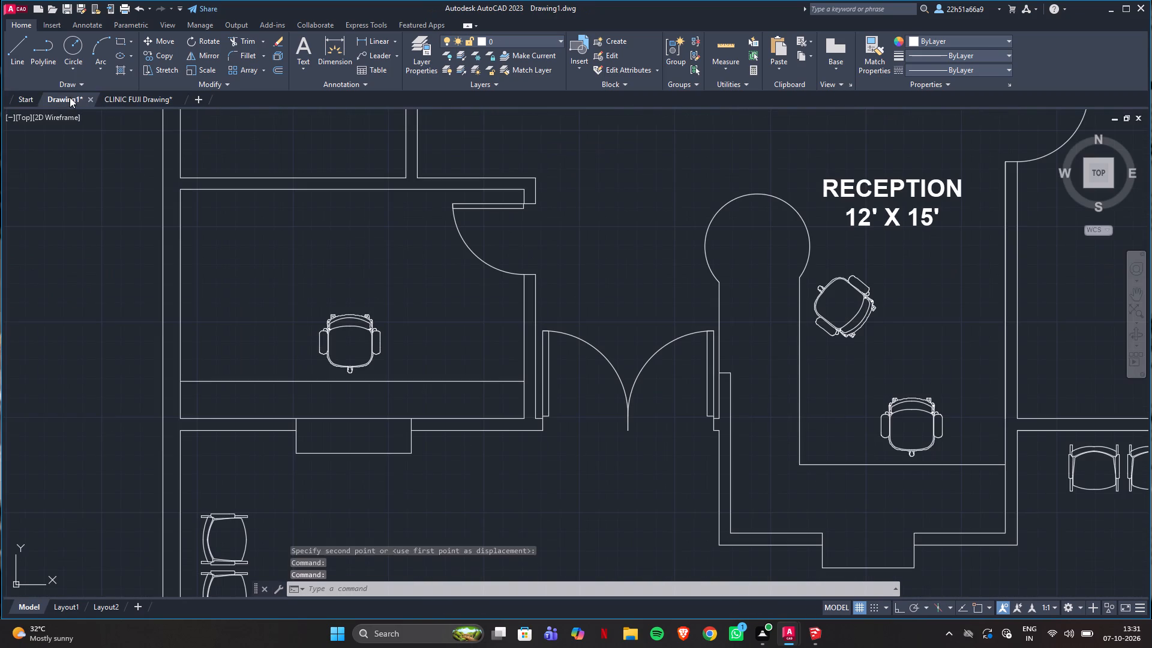
{"action": "scroll", "coordinate": [465, 374], "scroll_direction": "down", "scroll_amount": 1}
{"action": "middle_click_drag", "start_coordinate": [524, 433], "coordinate": [242, 455]}
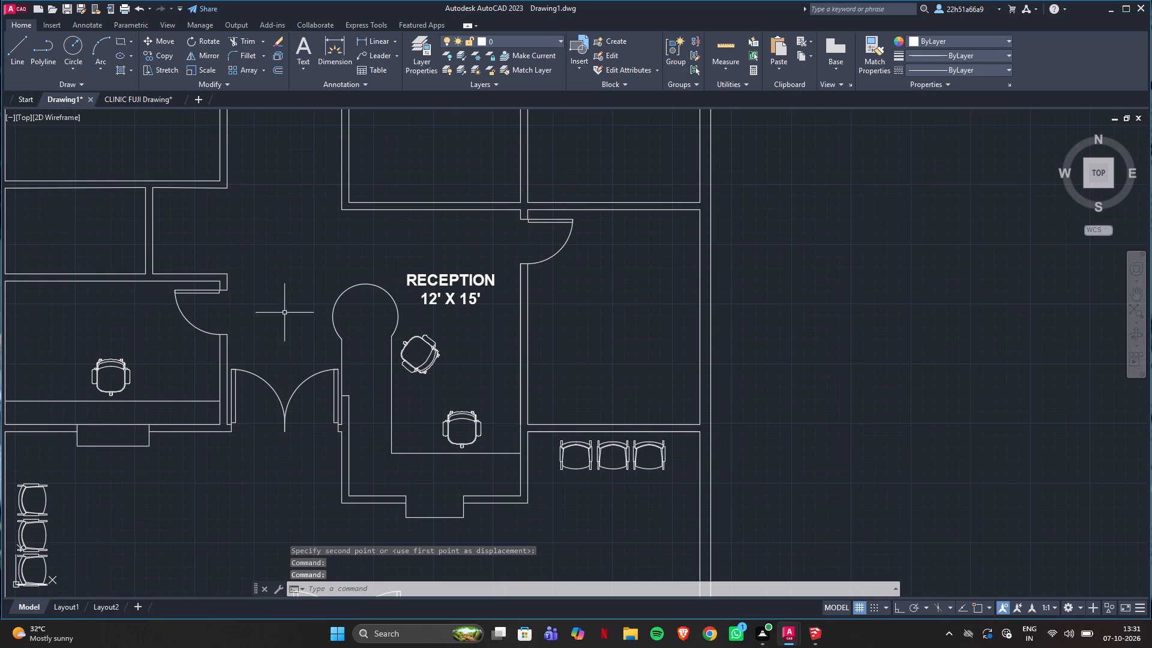
{"action": "left_click", "coordinate": [147, 94]}
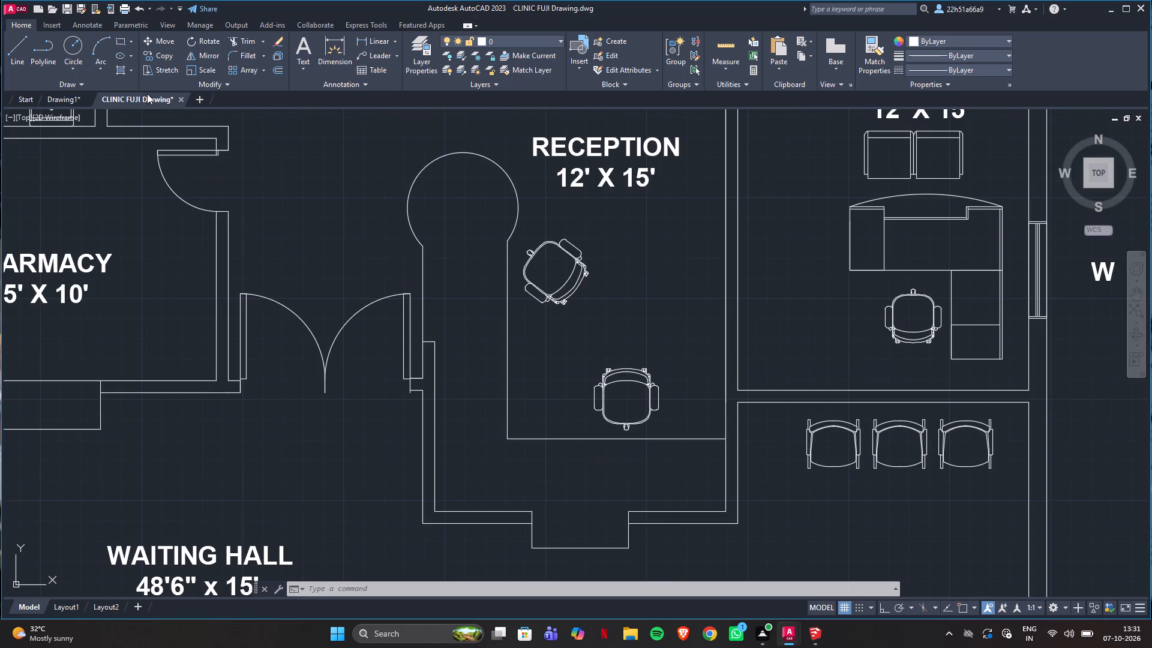
{"action": "scroll", "coordinate": [651, 307], "scroll_direction": "down", "scroll_amount": 1}
{"action": "middle_click_drag", "start_coordinate": [635, 304], "coordinate": [392, 322]}
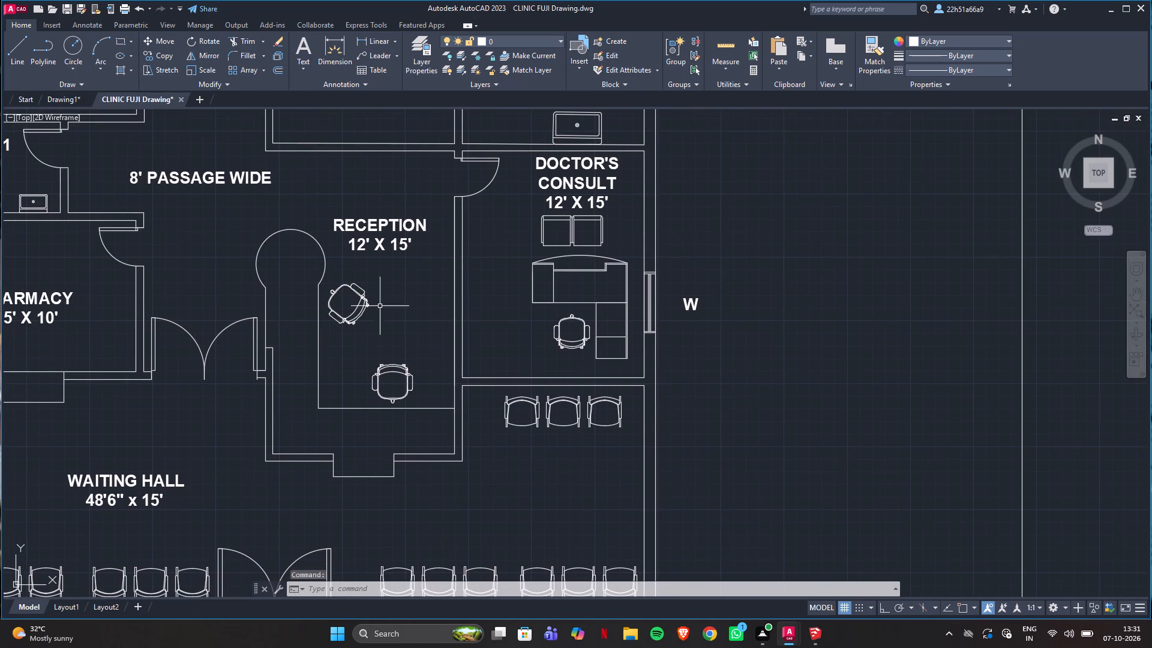
{"action": "left_click", "coordinate": [65, 93]}
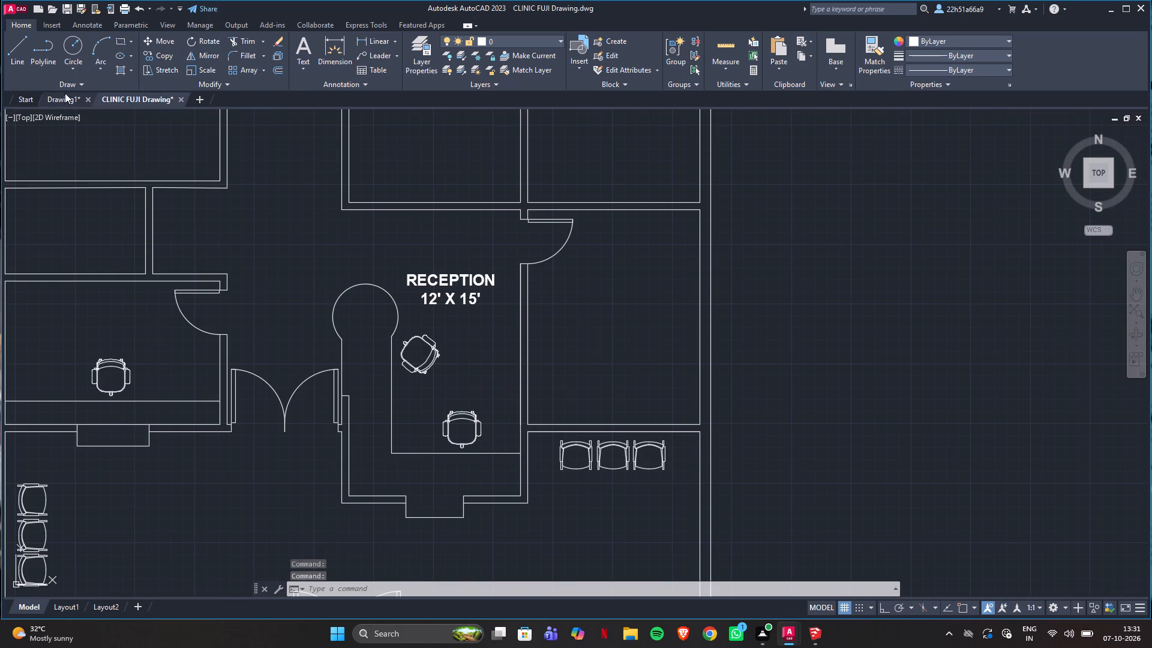
Copy the two visitor chairs from CLINIC FUJI Drawing's doctor's consult room into the room east of reception in Drawing1.
{"action": "left_click", "coordinate": [127, 95]}
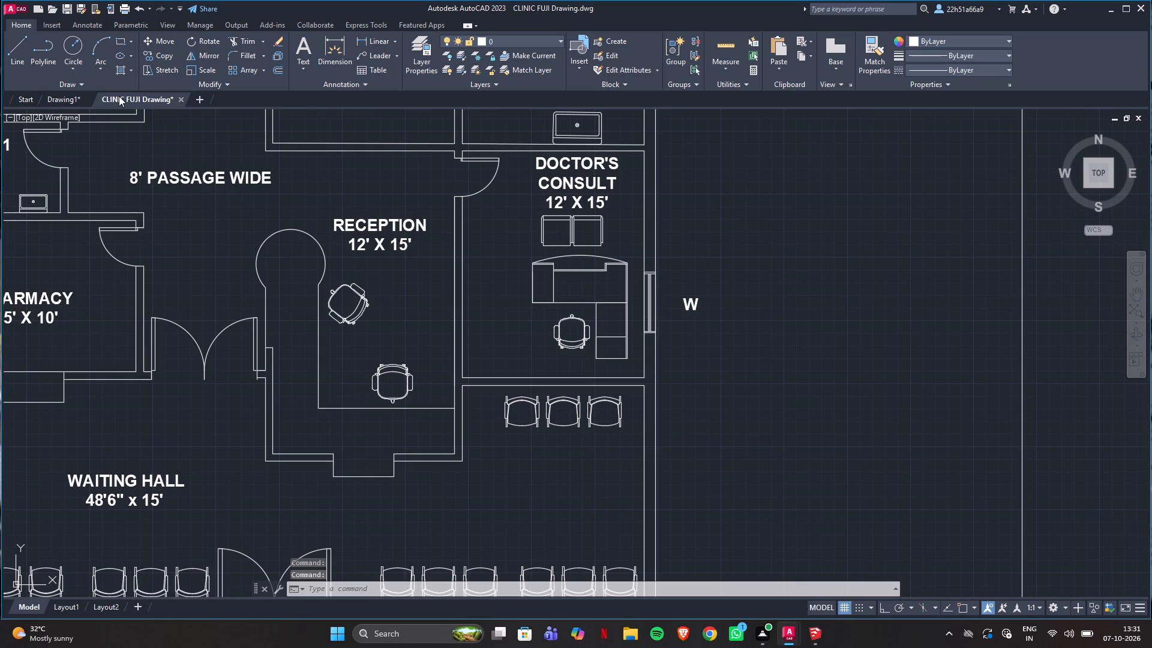
{"action": "scroll", "coordinate": [595, 216], "scroll_direction": "up", "scroll_amount": 1}
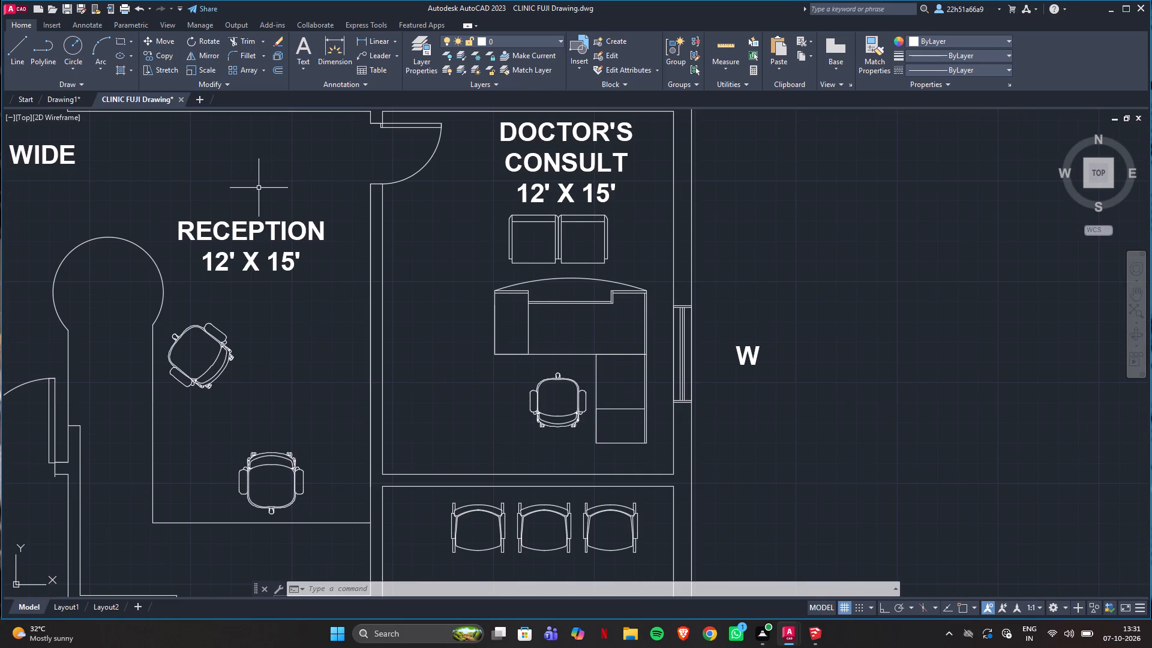
{"action": "left_click", "coordinate": [491, 208]}
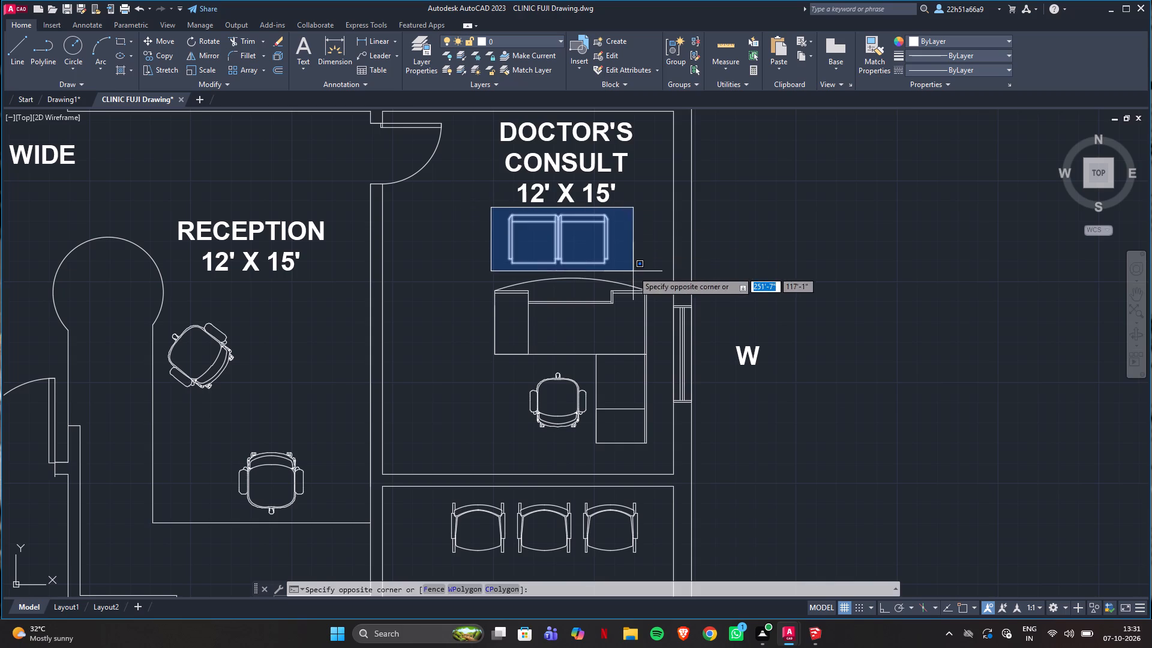
{"action": "left_click", "coordinate": [634, 274]}
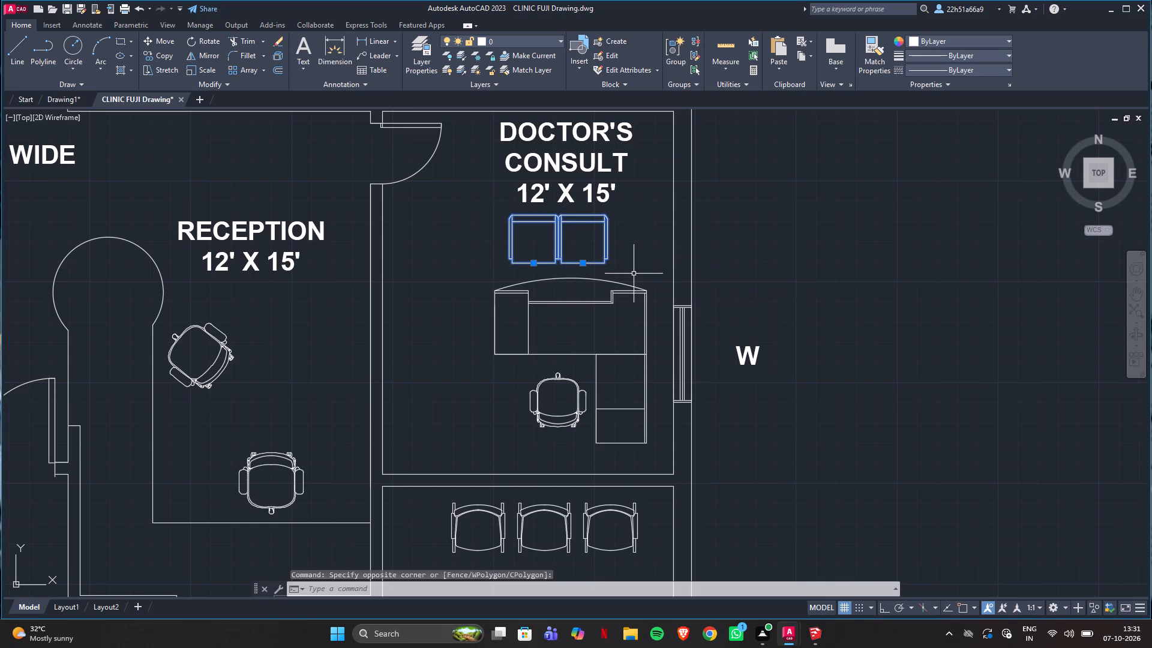
{"action": "key", "text": "ctrl+c"}
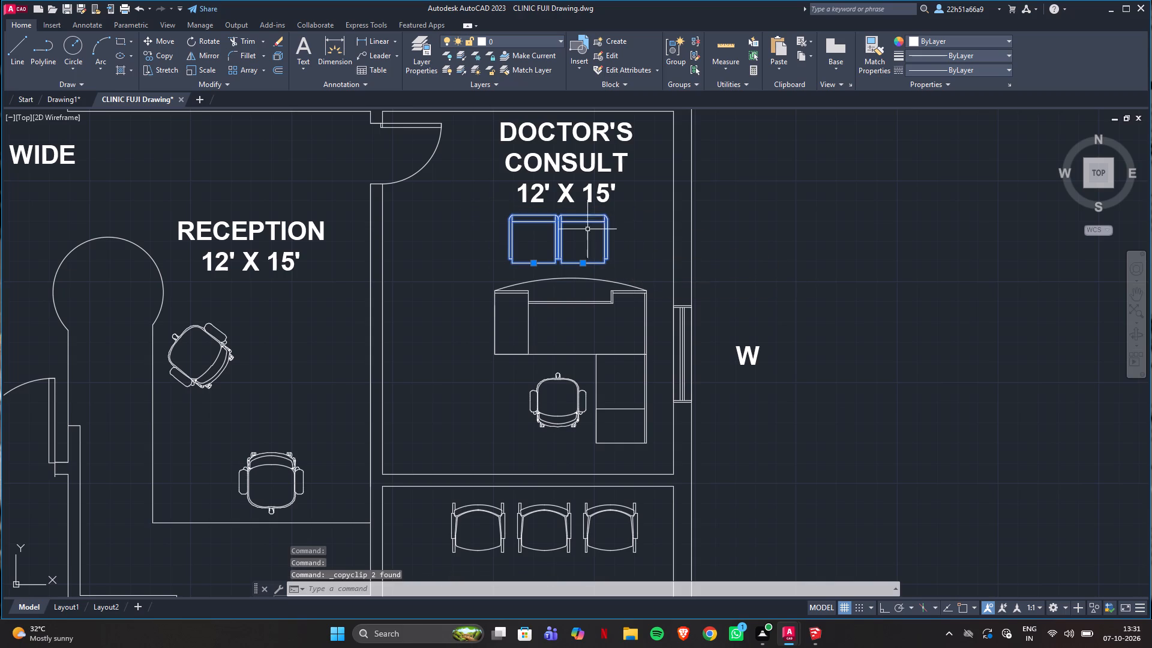
{"action": "left_click", "coordinate": [62, 100]}
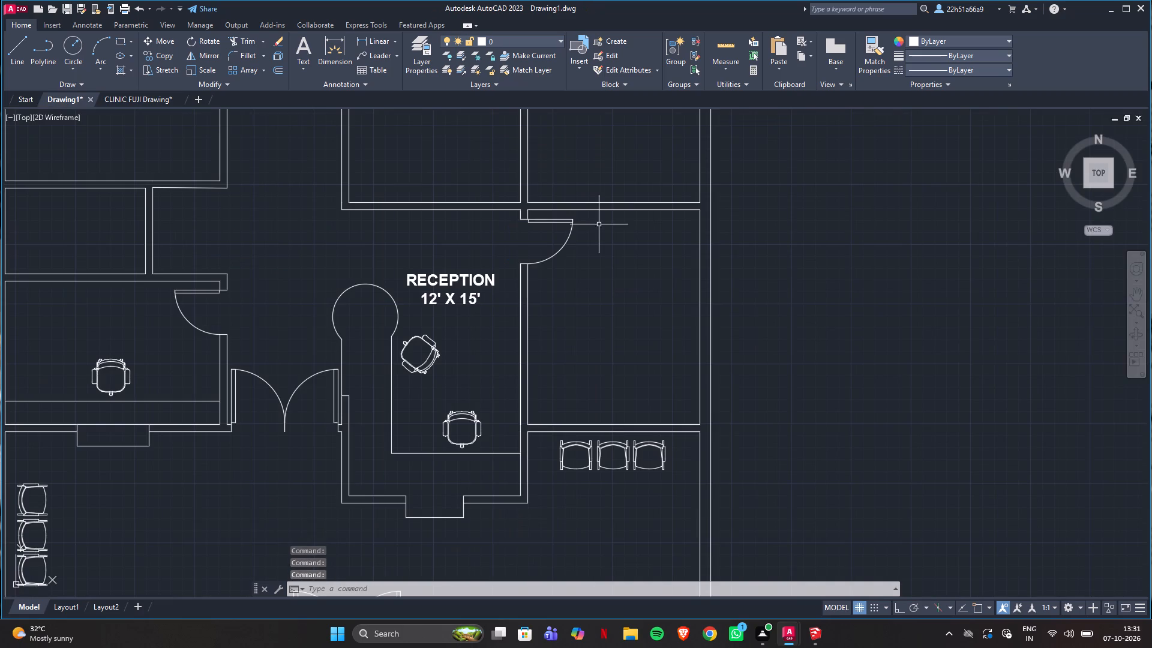
{"action": "scroll", "coordinate": [613, 245], "scroll_direction": "up", "scroll_amount": 1}
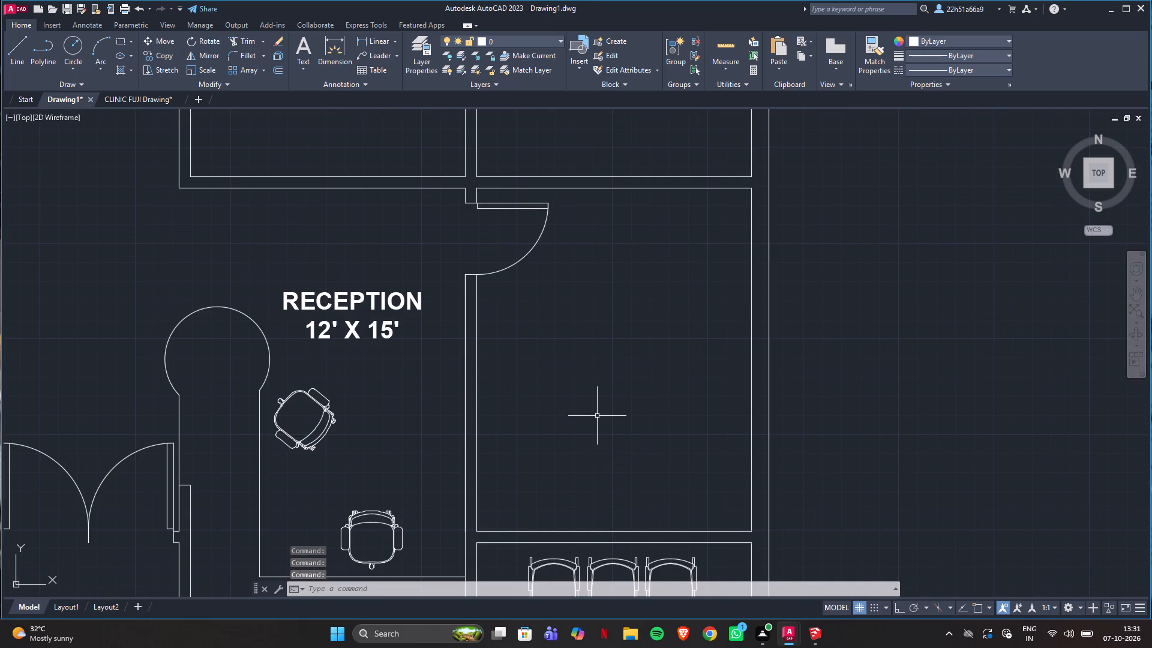
{"action": "key", "text": "ctrl+v"}
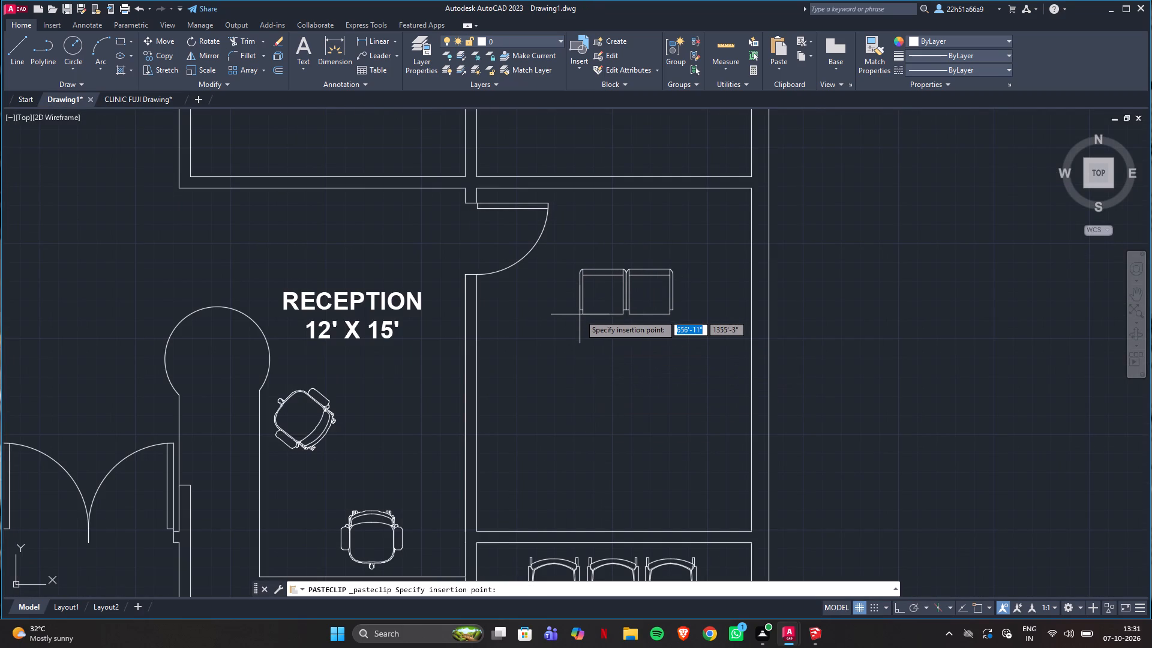
{"action": "left_click", "coordinate": [584, 332]}
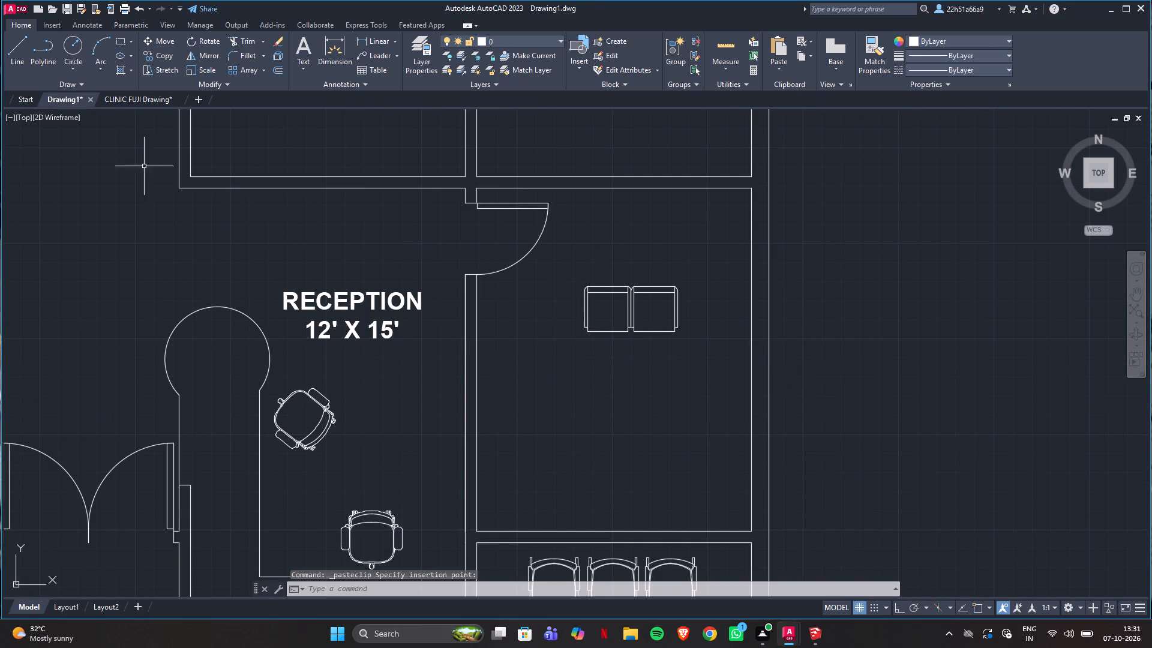
Copy the L-shaped desk and its office chair from CLINIC FUJI Drawing's doctor's consult room to just south of Drawing1's visitor chairs.
{"action": "left_click", "coordinate": [126, 96]}
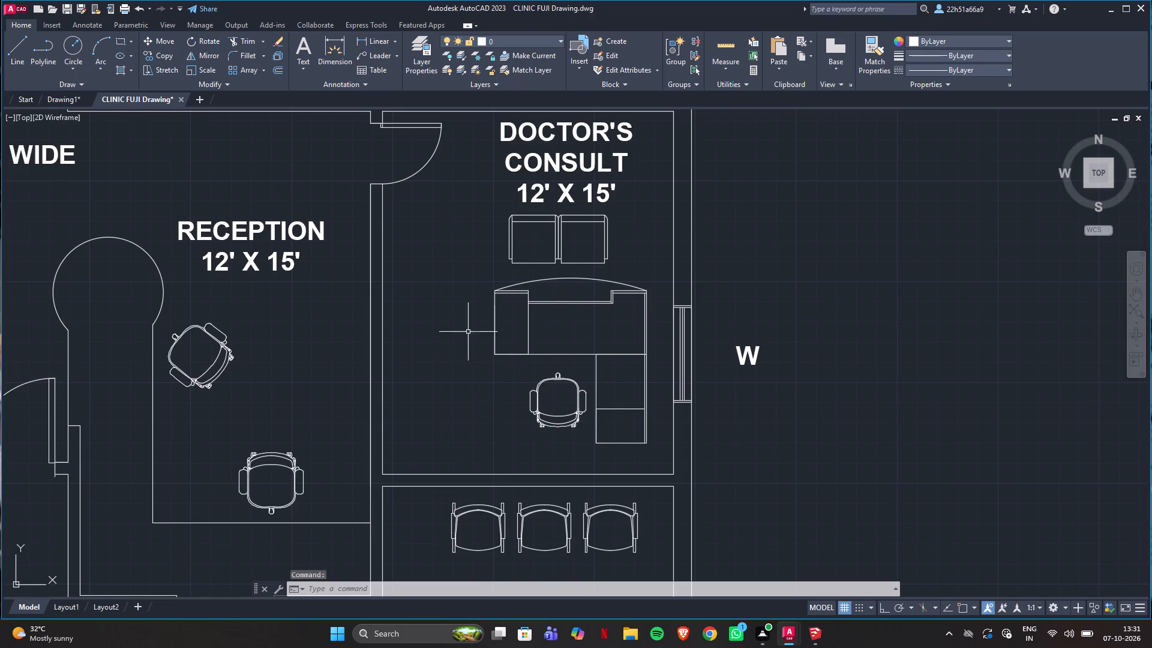
{"action": "left_click_drag", "start_coordinate": [466, 264], "coordinate": [597, 317]}
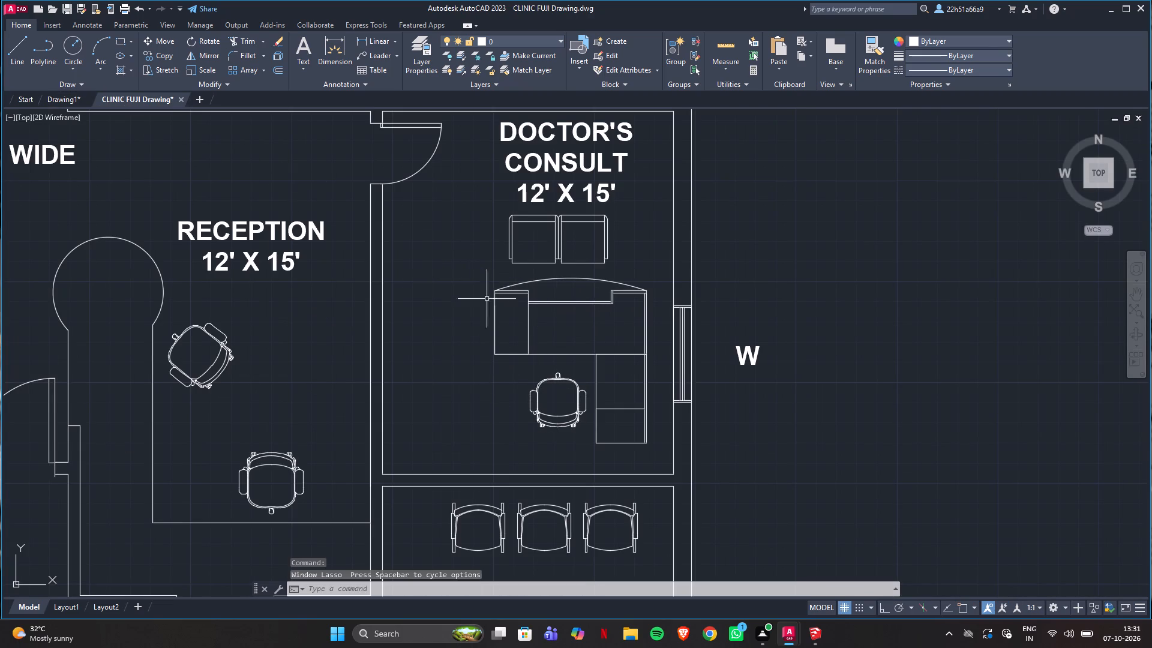
{"action": "left_click", "coordinate": [471, 268]}
{"action": "left_click", "coordinate": [664, 463]}
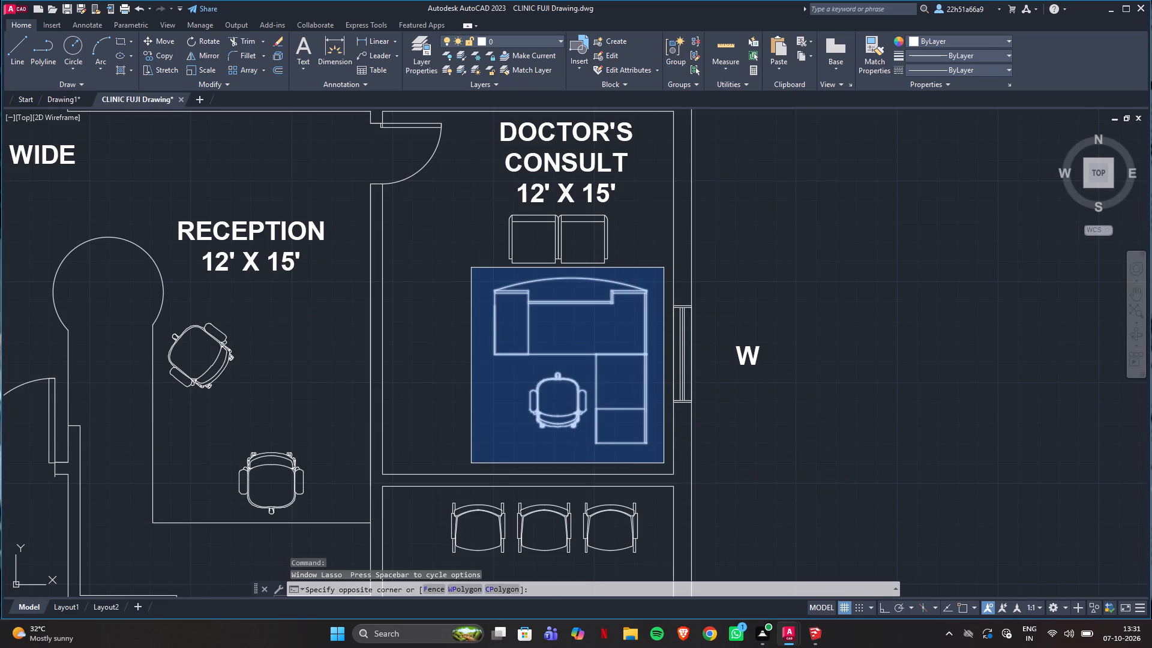
{"action": "key", "text": "ctrl+c"}
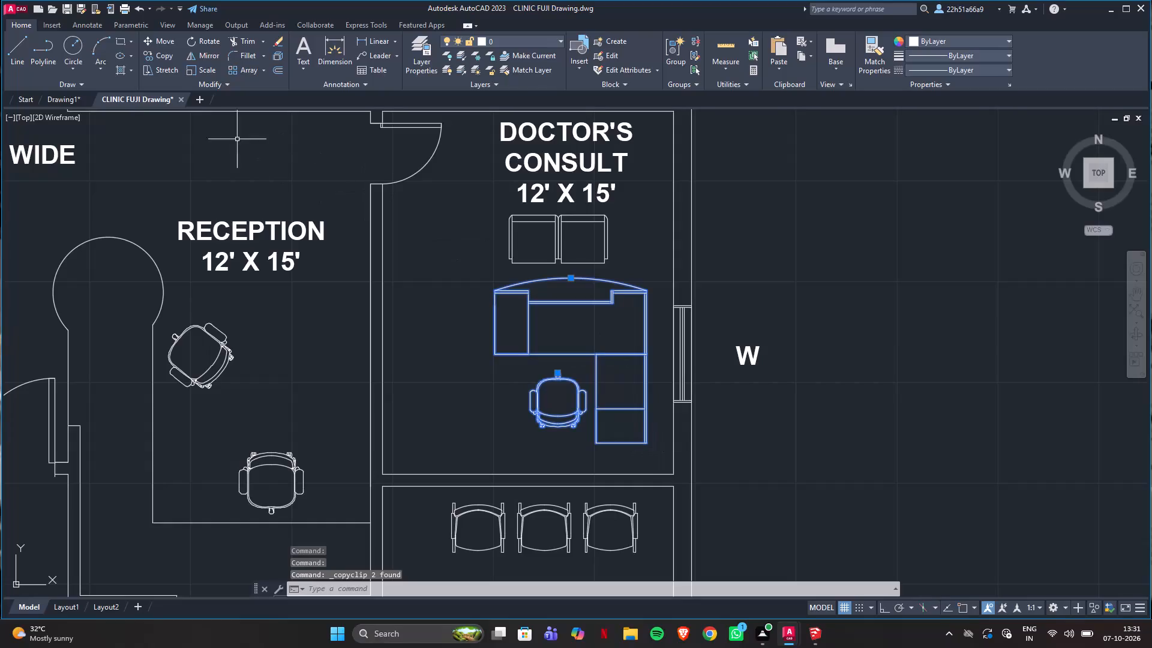
{"action": "left_click", "coordinate": [63, 95]}
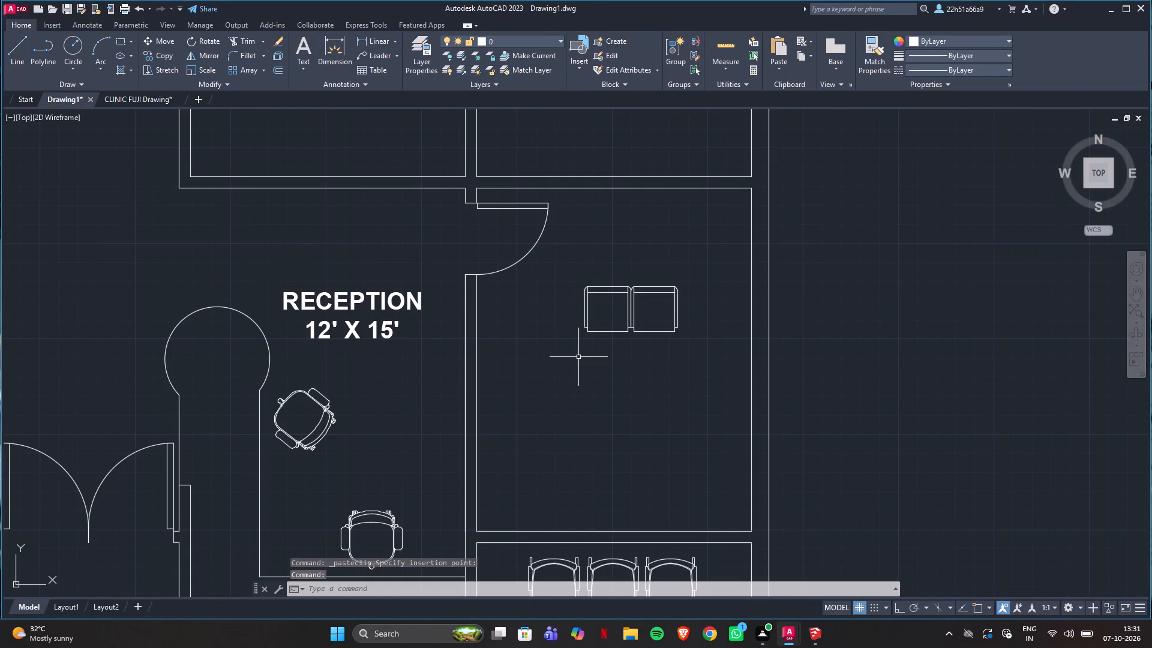
{"action": "key", "text": "ctrl+v"}
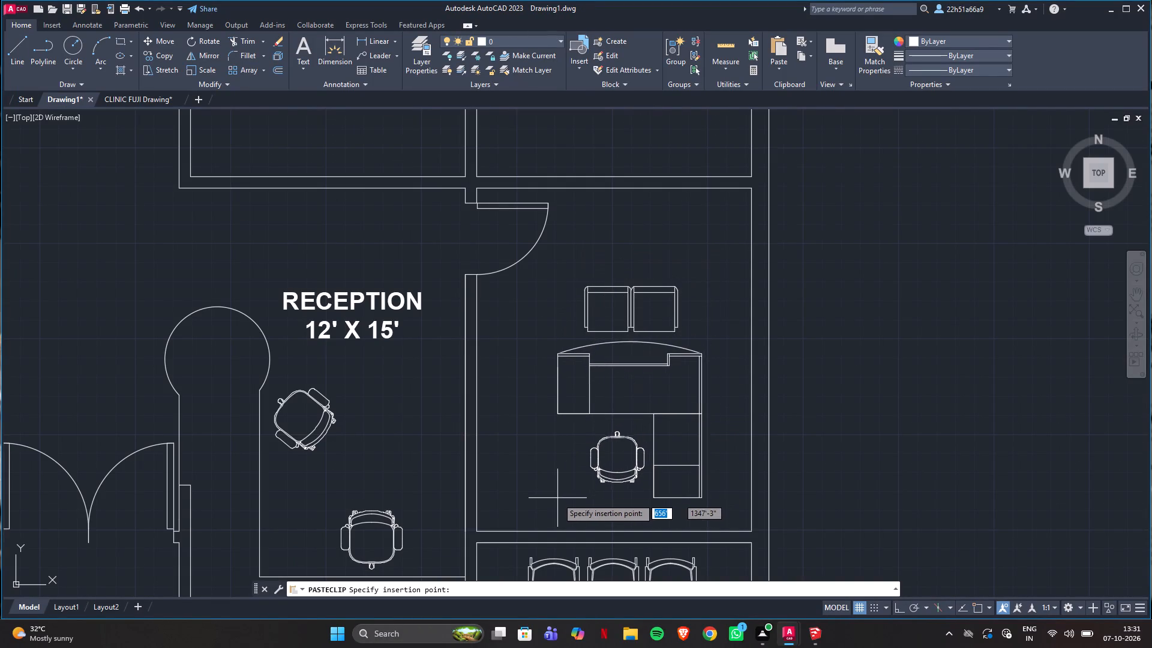
{"action": "left_click", "coordinate": [559, 506]}
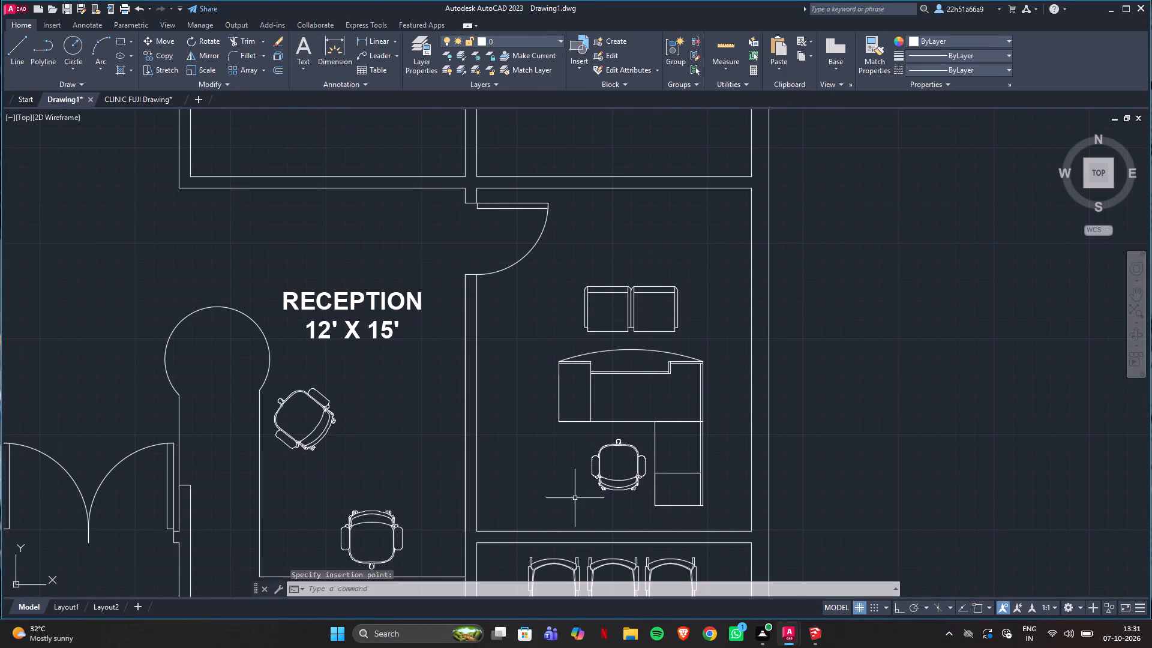
Check the doctor's consult layout in CLINIC FUJI Drawing and move Drawing1's two visitor chairs about 3" south, toward the desk.
{"action": "middle_click_drag", "start_coordinate": [733, 463], "coordinate": [483, 398]}
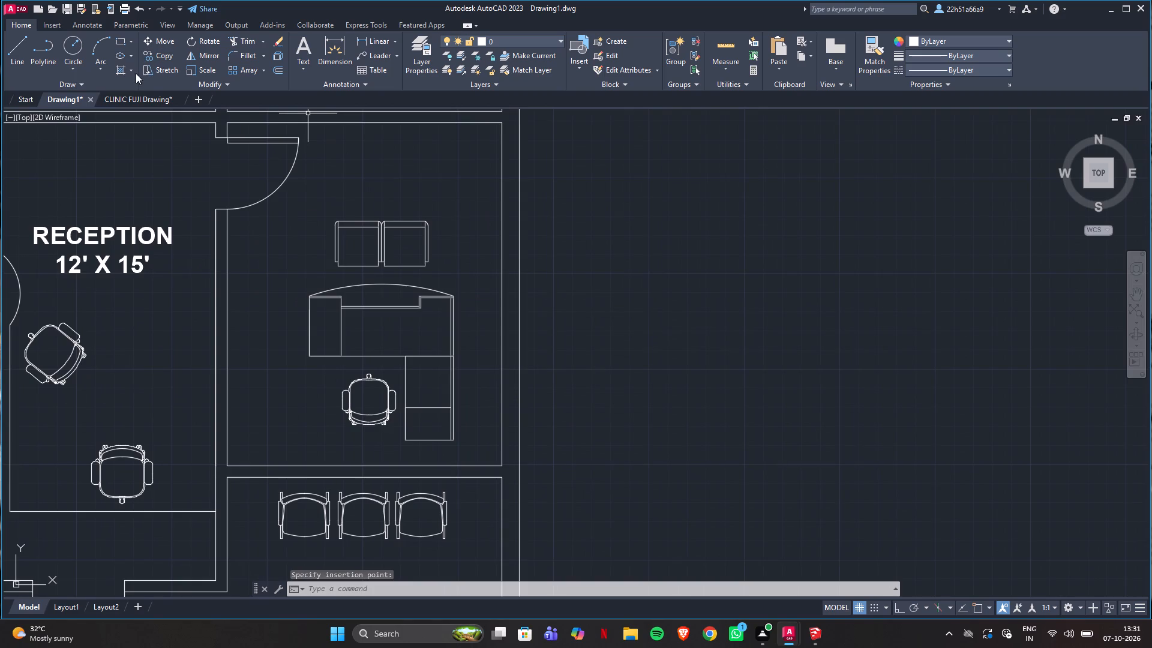
{"action": "left_click", "coordinate": [146, 97]}
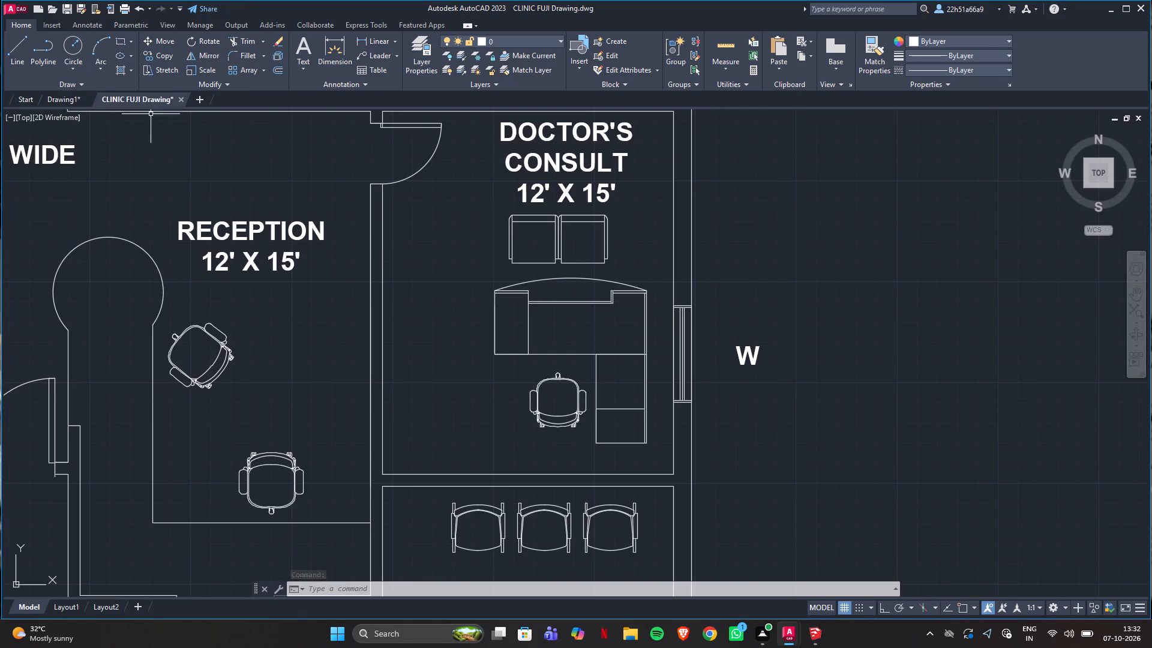
{"action": "left_click", "coordinate": [73, 97]}
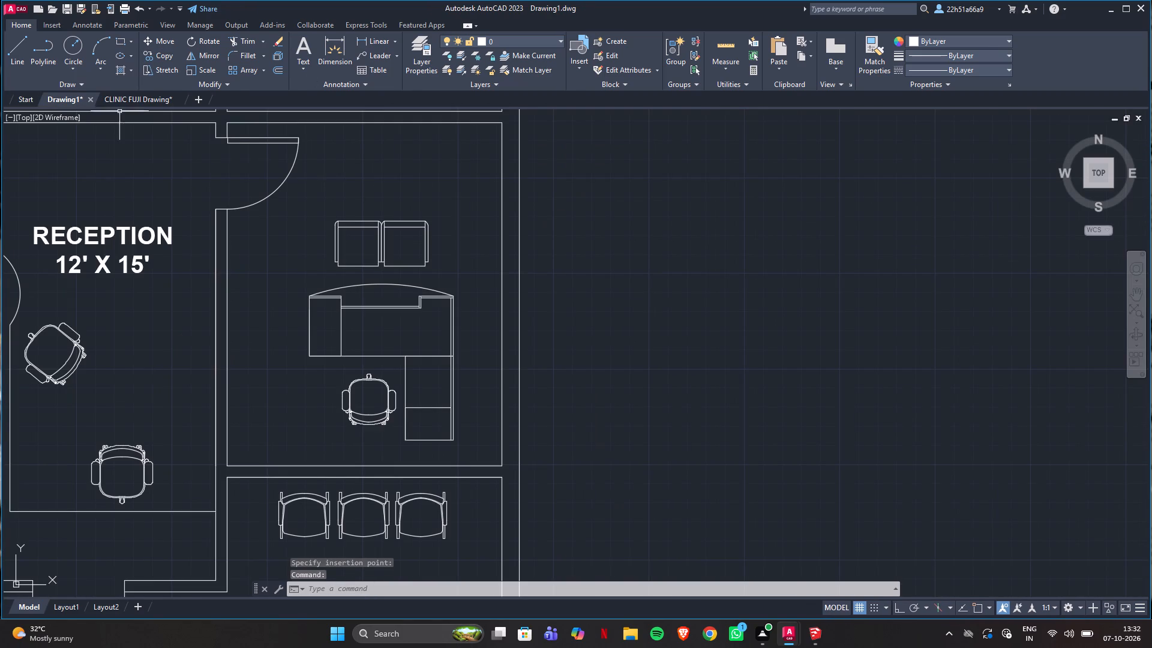
{"action": "left_click", "coordinate": [318, 205]}
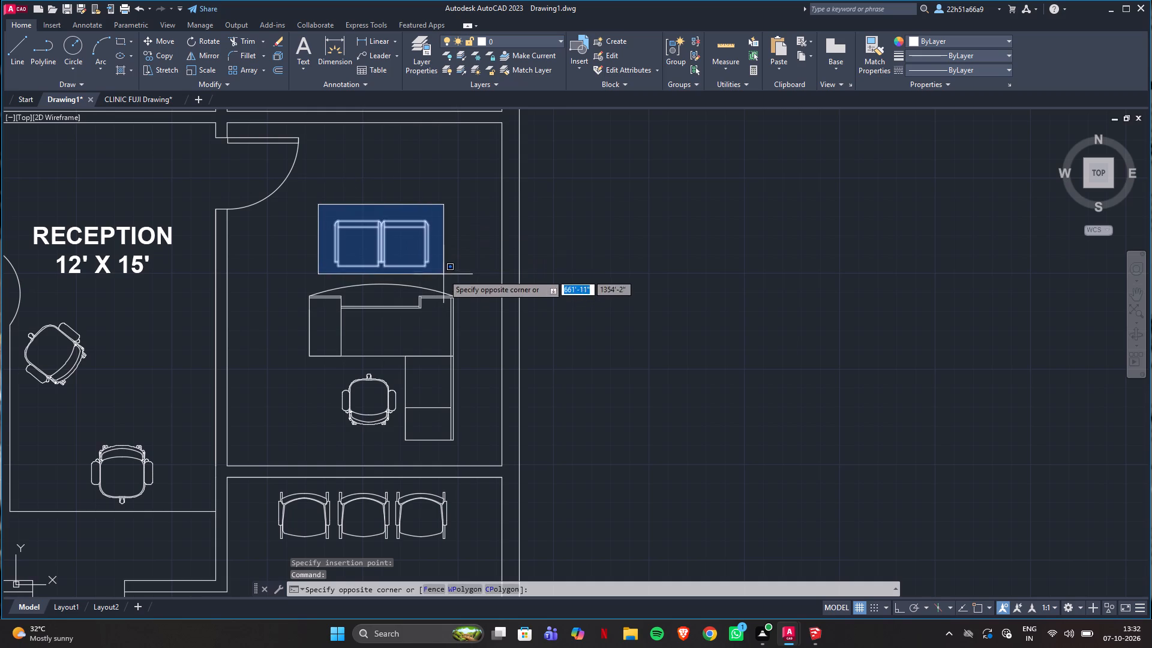
{"action": "left_click", "coordinate": [443, 274]}
{"action": "left_click", "coordinate": [148, 37]}
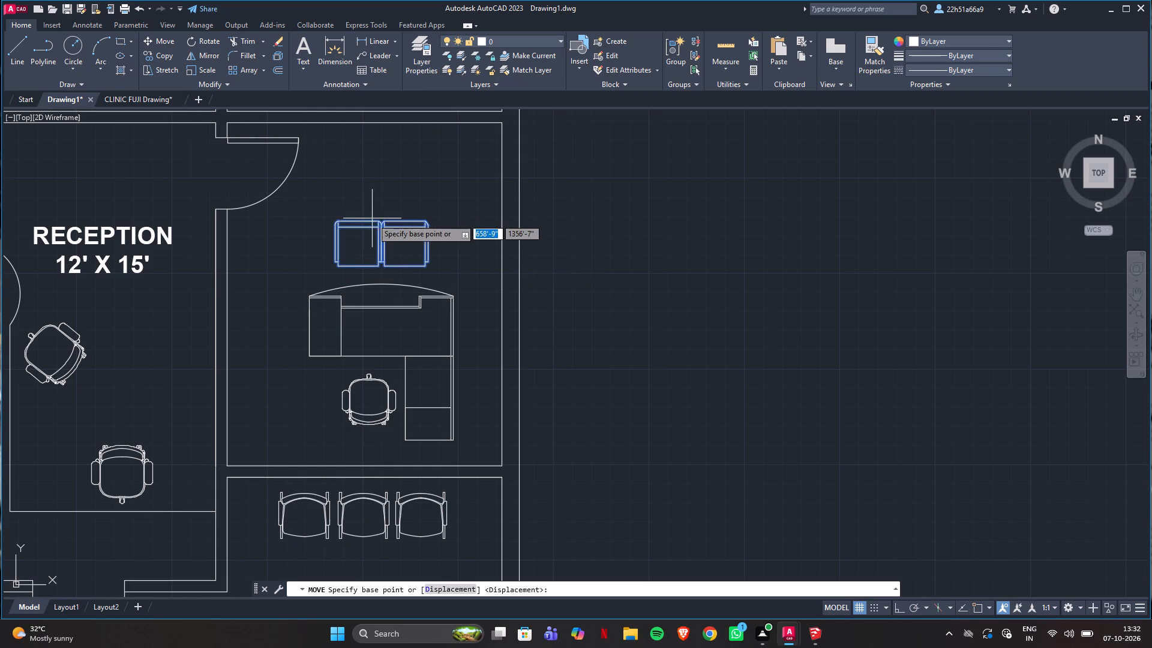
{"action": "left_click", "coordinate": [380, 226]}
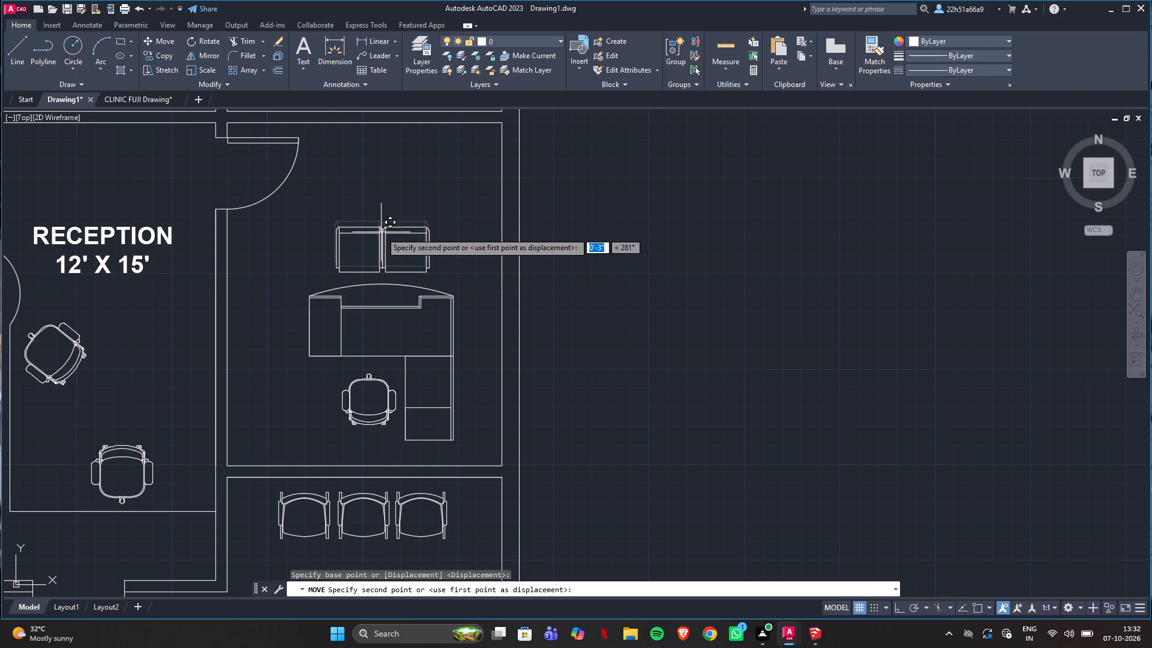
{"action": "left_click", "coordinate": [381, 232]}
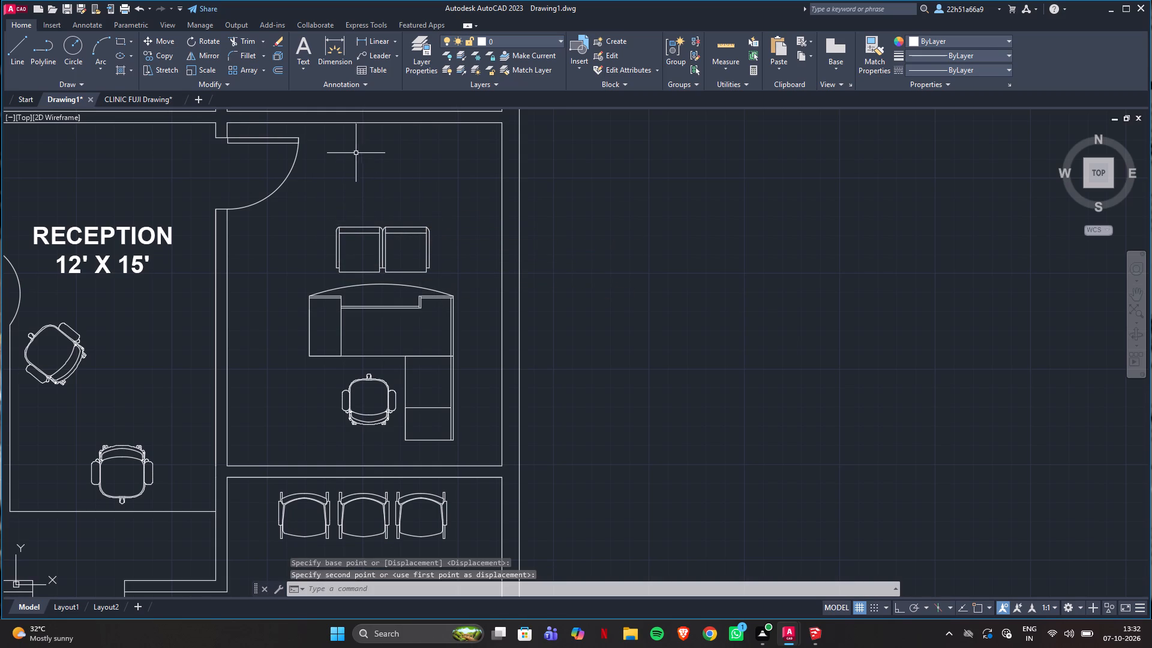
Recheck the chair alignment against CLINIC FUJI Drawing and move Drawing1's two visitor chairs about 3" west.
{"action": "left_click", "coordinate": [121, 93]}
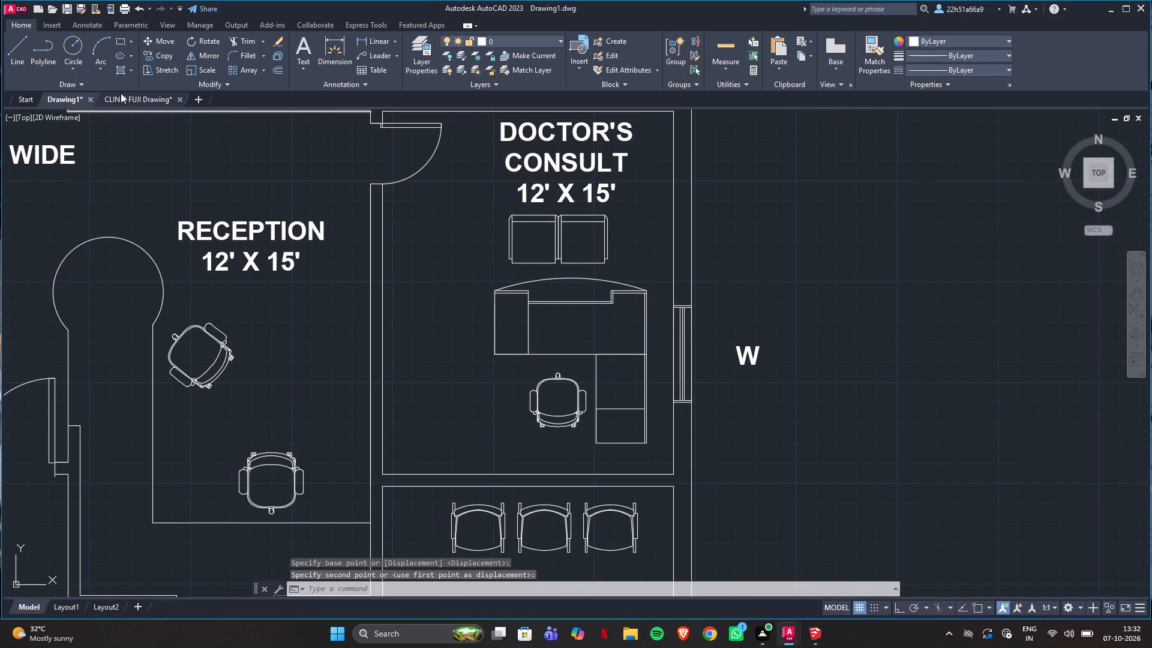
{"action": "left_click", "coordinate": [65, 98]}
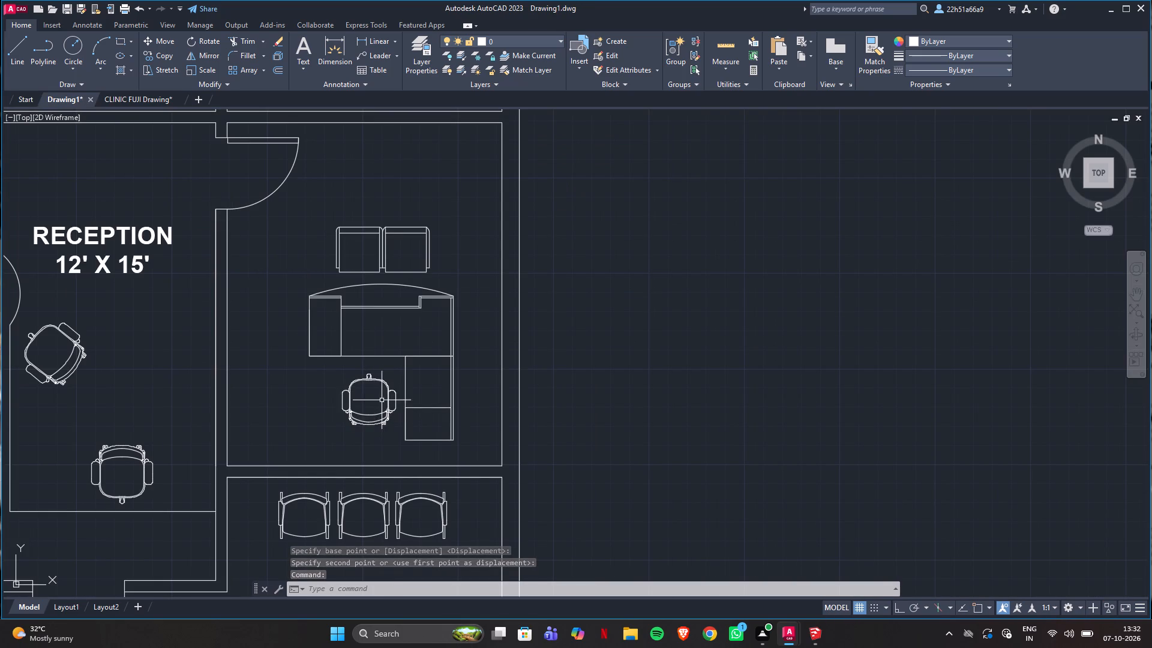
{"action": "left_click", "coordinate": [134, 98]}
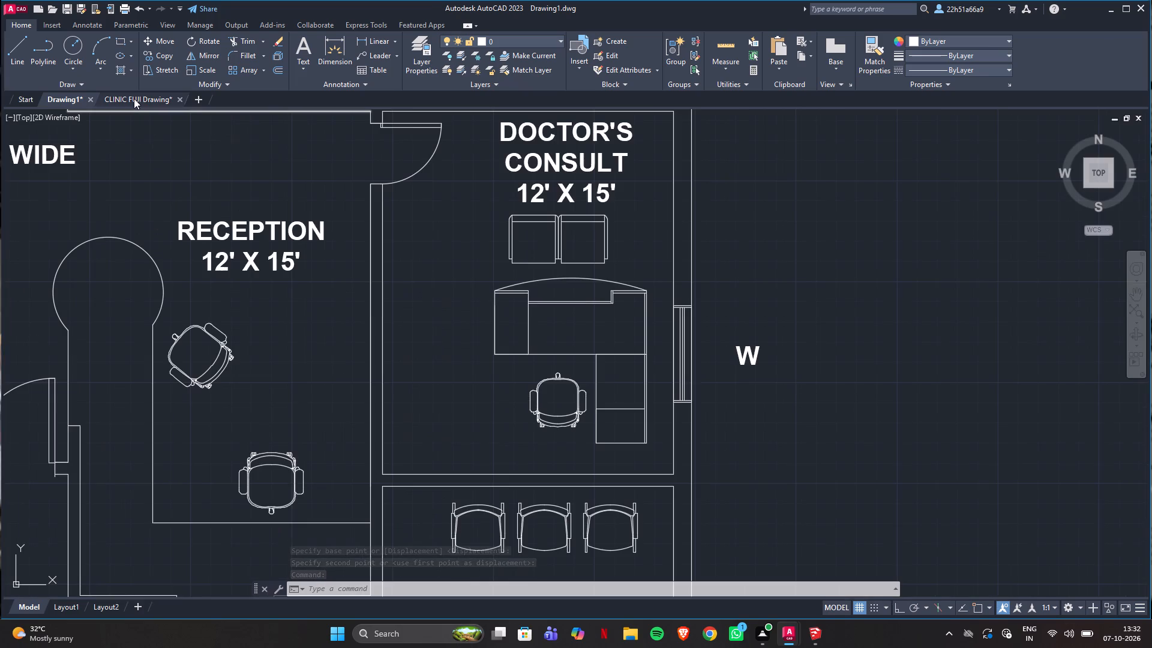
{"action": "left_click", "coordinate": [45, 98]}
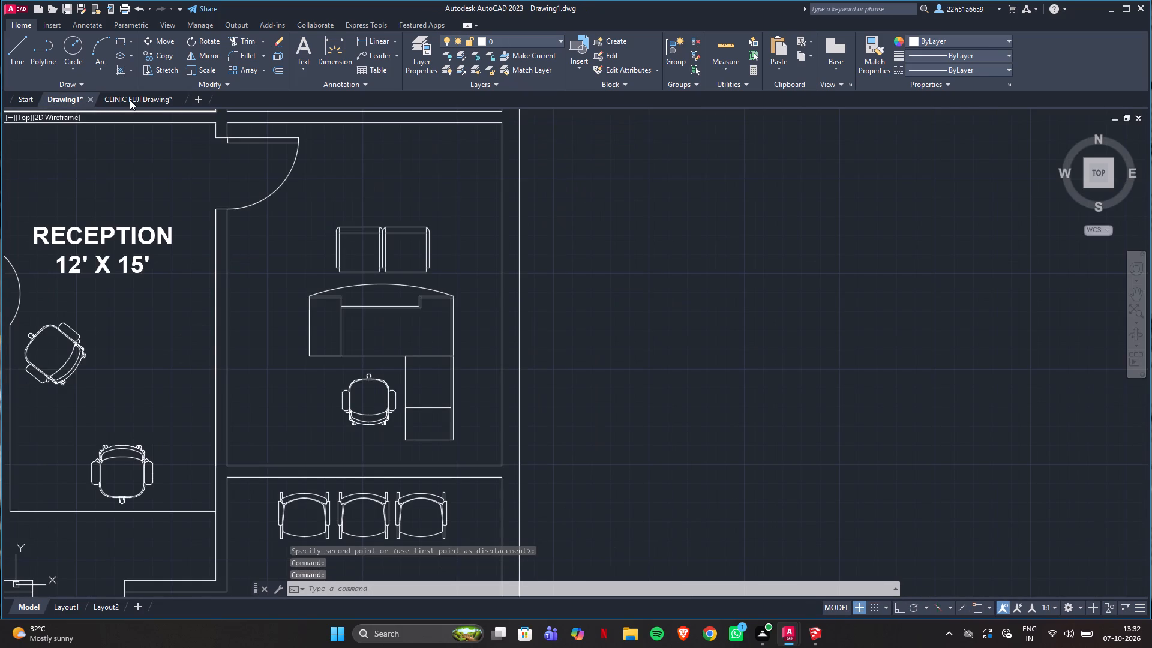
{"action": "left_click", "coordinate": [130, 100]}
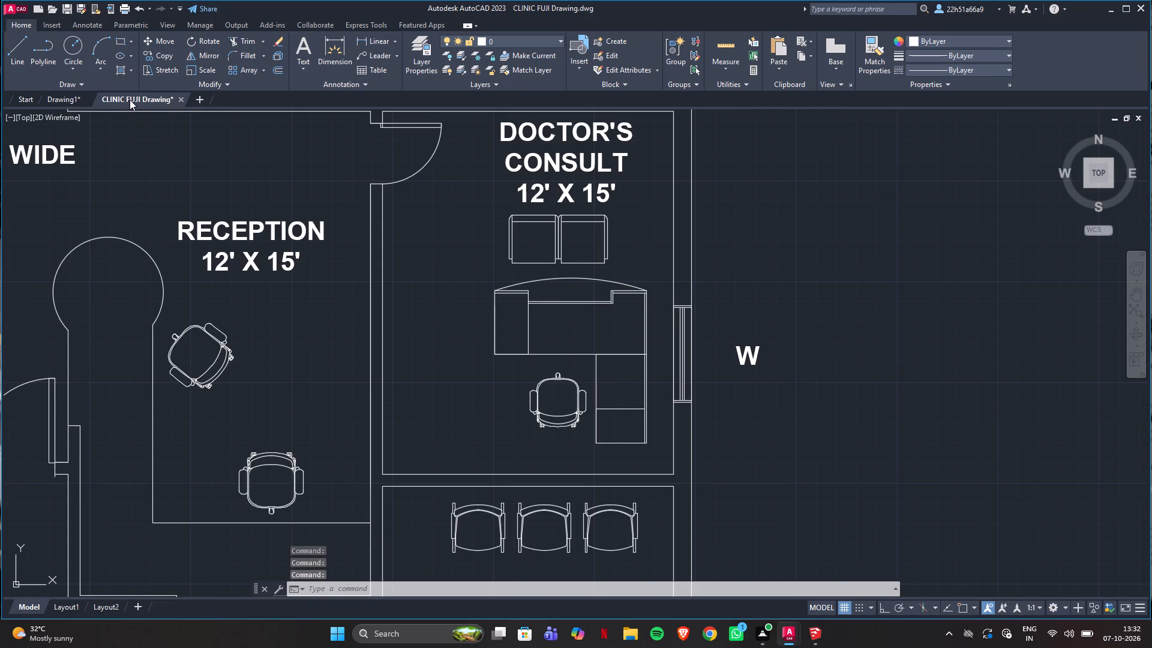
{"action": "left_click", "coordinate": [77, 98]}
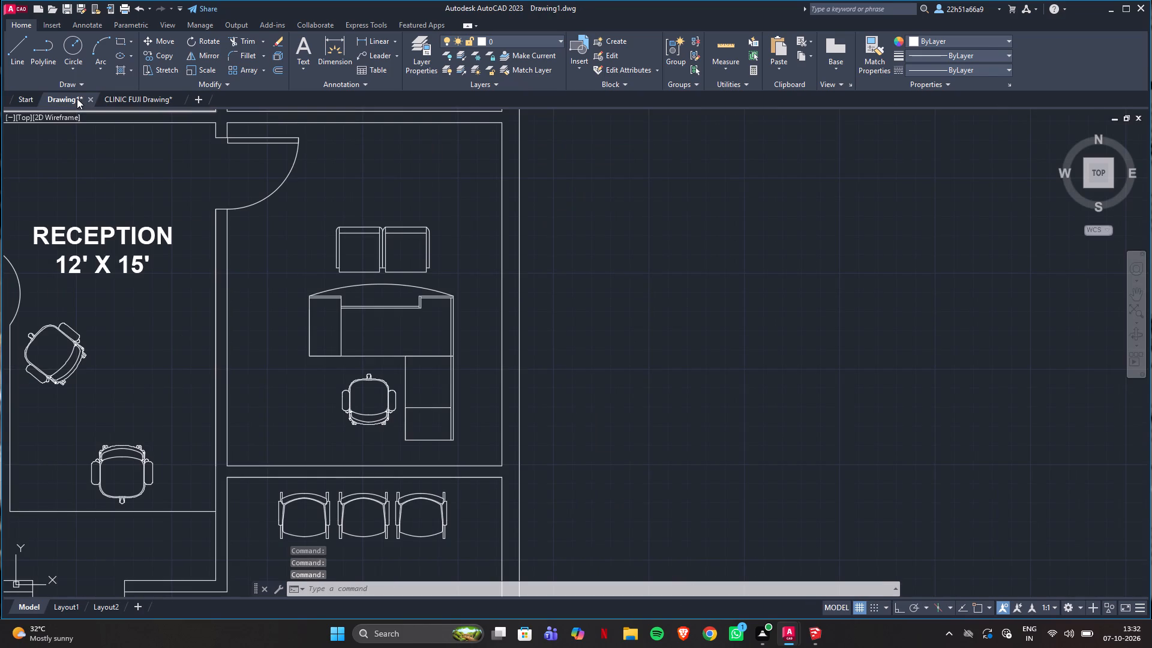
{"action": "left_click", "coordinate": [317, 205]}
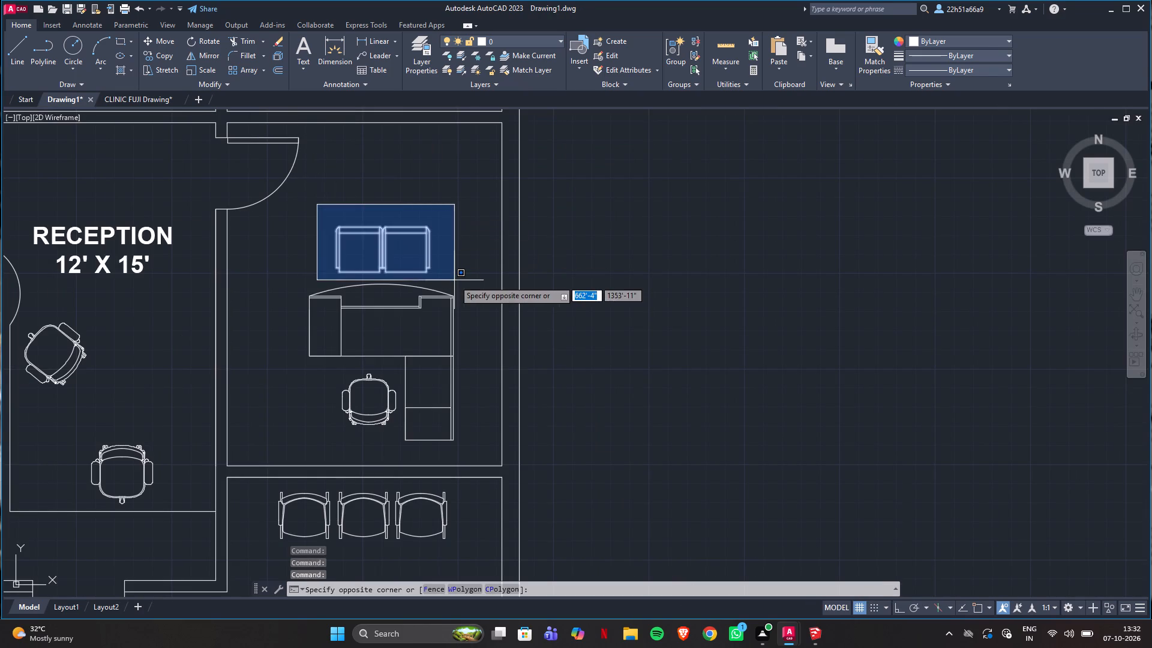
{"action": "left_click", "coordinate": [454, 280]}
{"action": "left_click", "coordinate": [155, 38]}
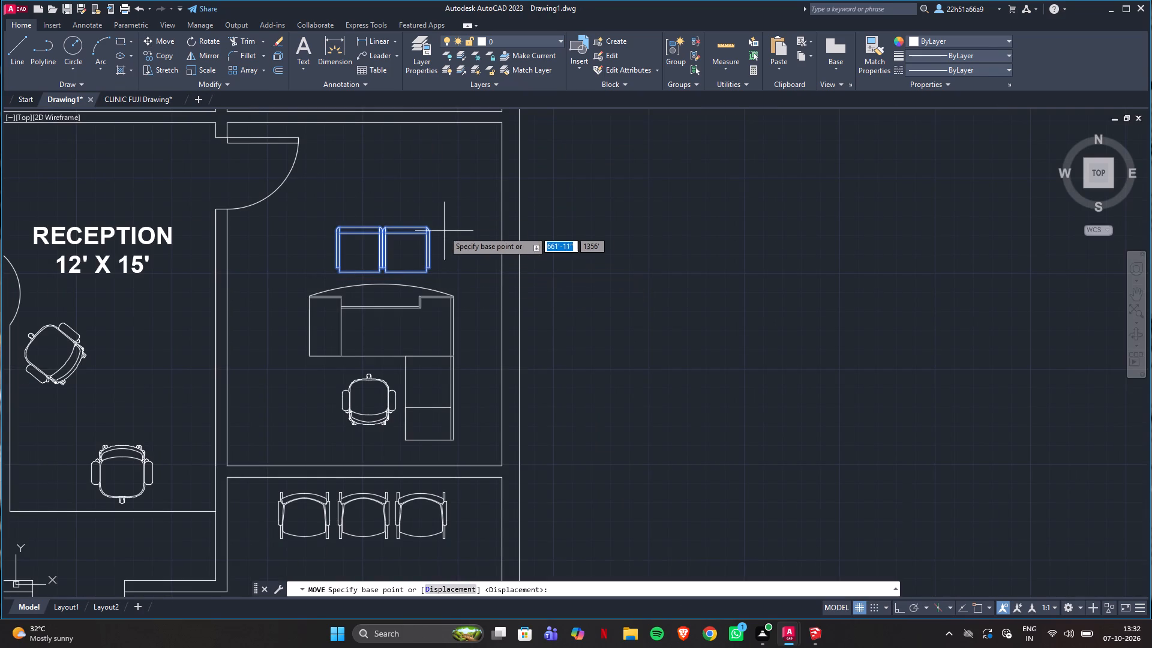
{"action": "left_click", "coordinate": [429, 226]}
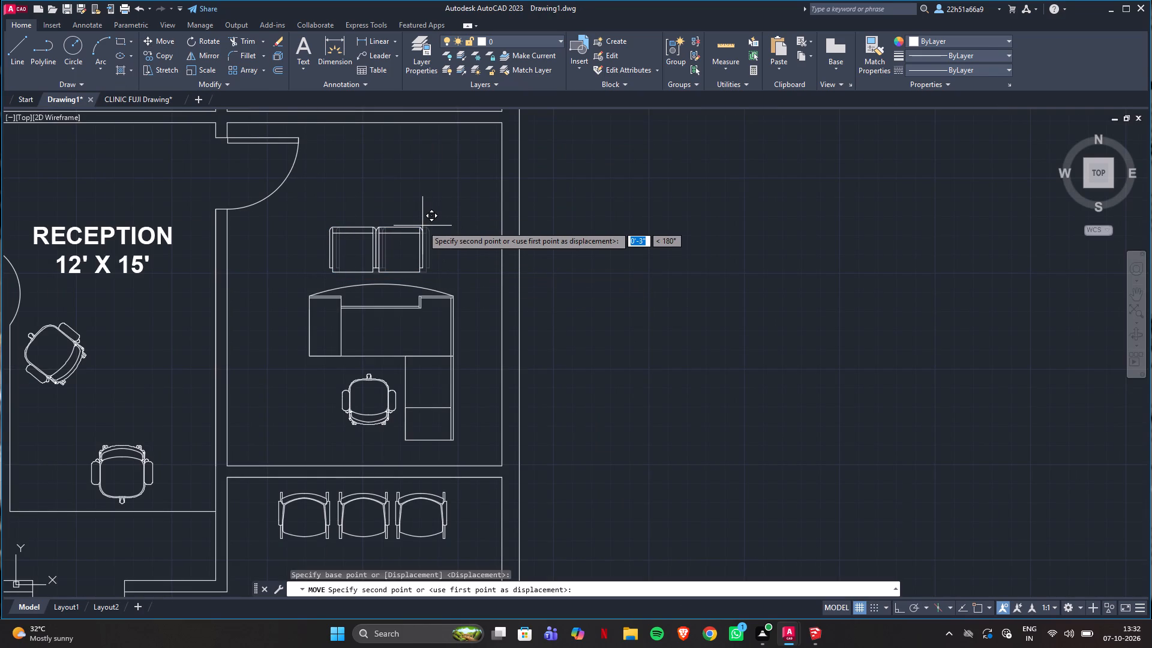
{"action": "left_click", "coordinate": [422, 226]}
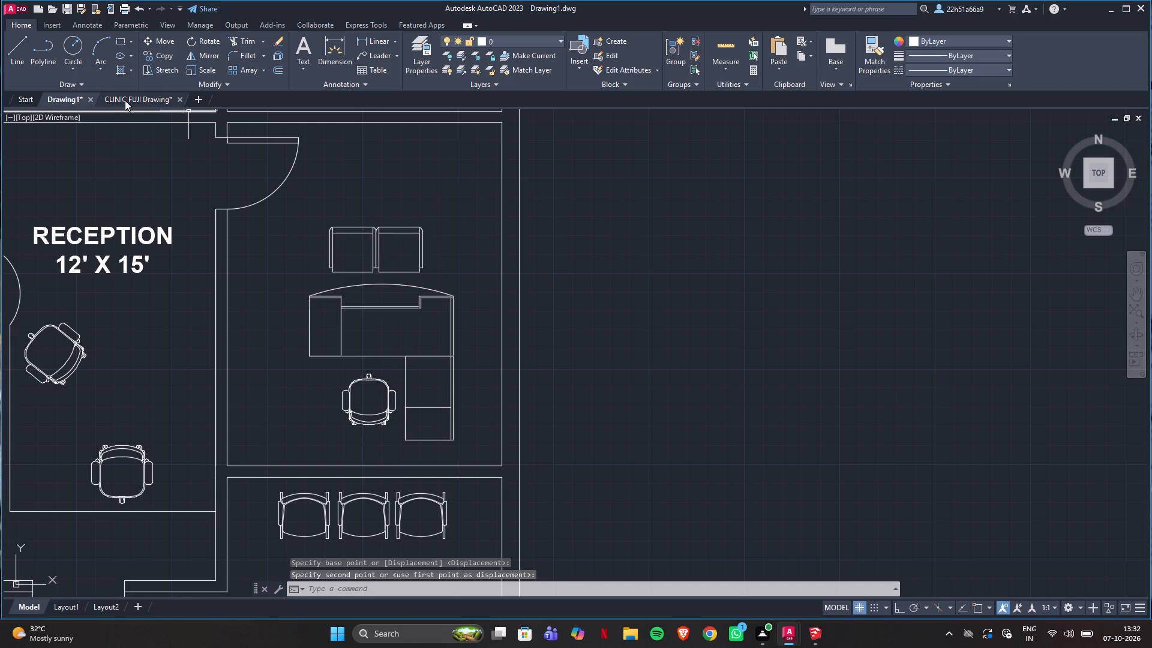
Compare the room north of the doctor's consult, including its sink and door, in CLINIC FUJI Drawing with the same room in Drawing1.
{"action": "left_click", "coordinate": [125, 100]}
{"action": "scroll", "coordinate": [551, 242], "scroll_direction": "down", "scroll_amount": 2}
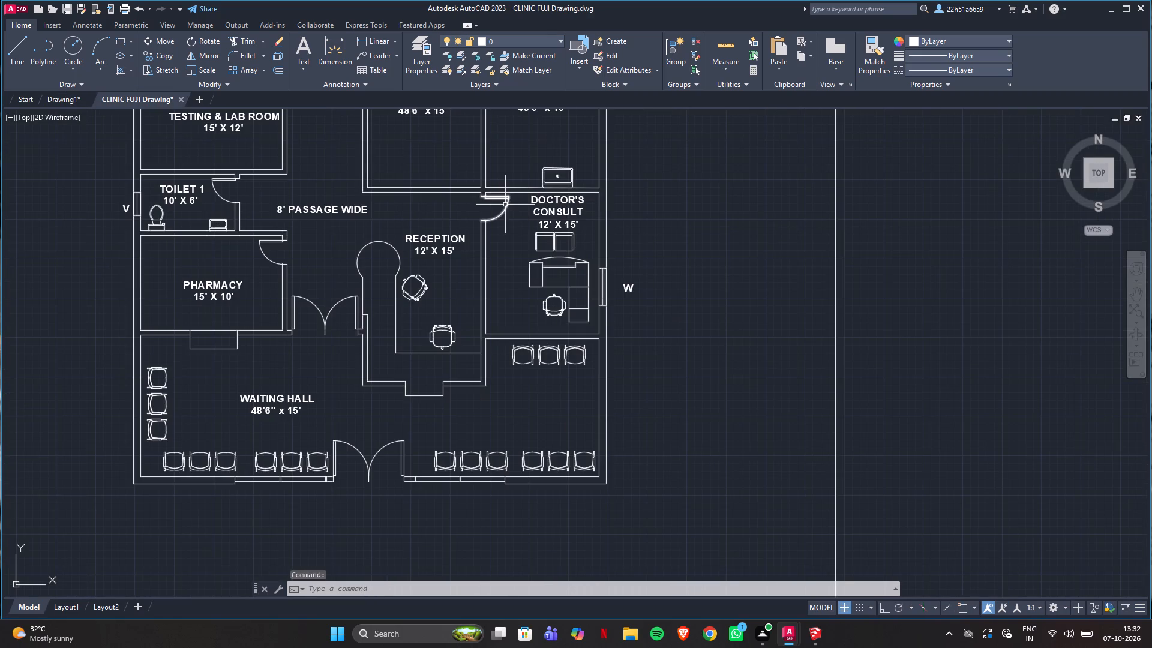
{"action": "middle_click_drag", "start_coordinate": [507, 215], "coordinate": [522, 313]}
{"action": "scroll", "coordinate": [528, 235], "scroll_direction": "up", "scroll_amount": 1}
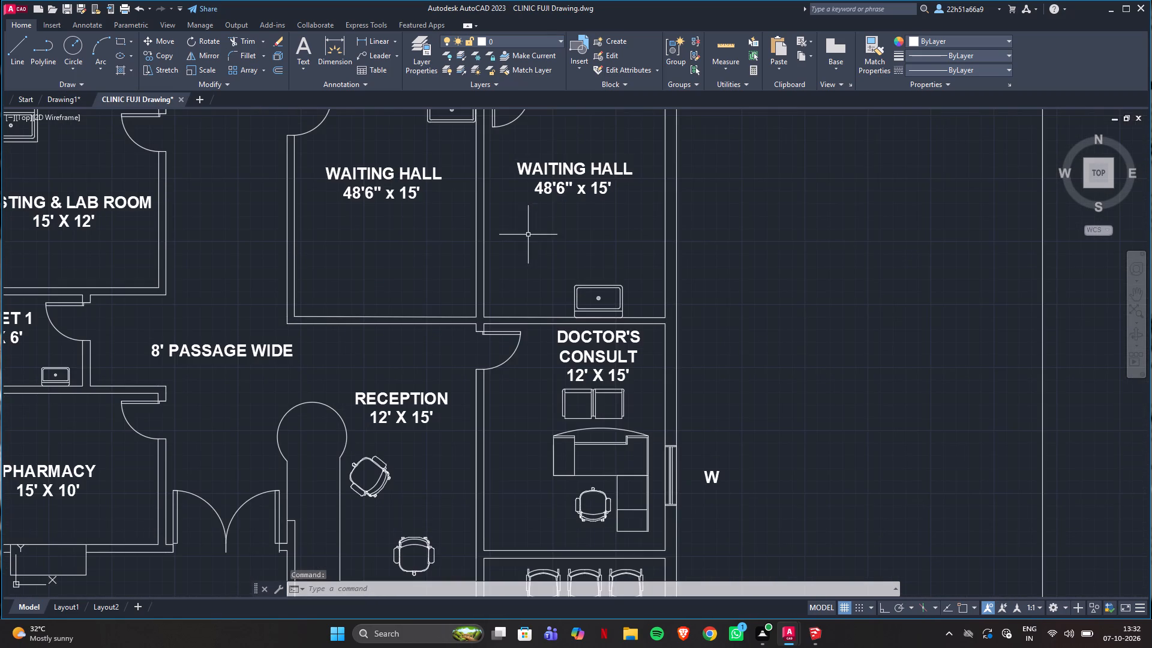
{"action": "middle_click_drag", "start_coordinate": [571, 209], "coordinate": [477, 288]}
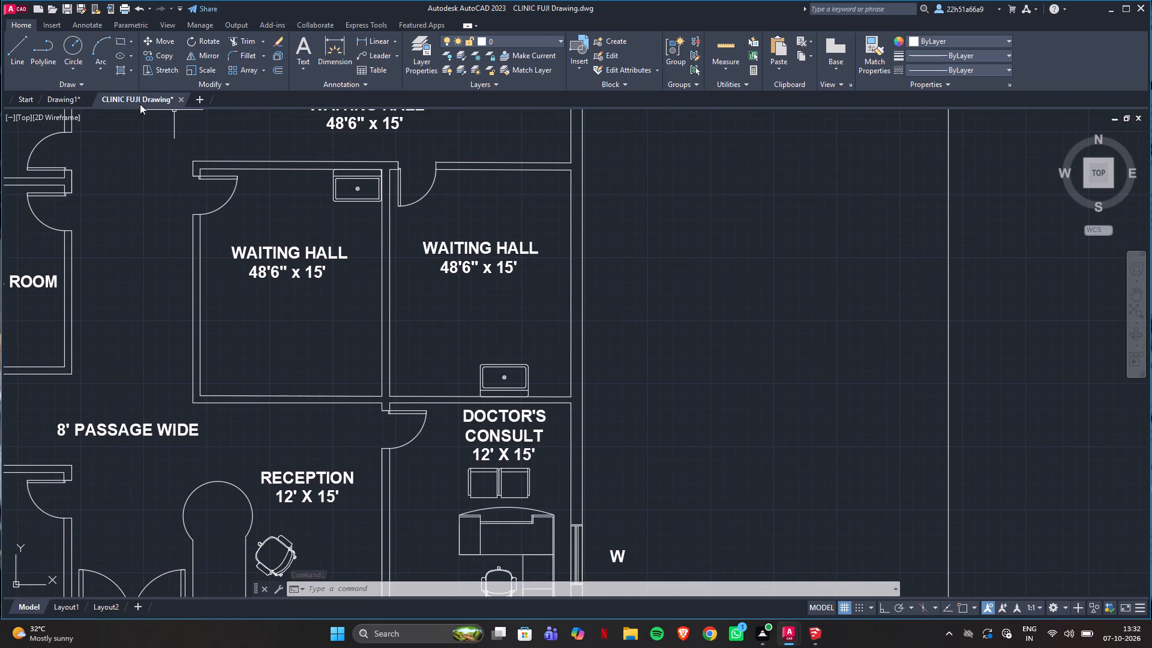
{"action": "scroll", "coordinate": [547, 362], "scroll_direction": "up", "scroll_amount": 2}
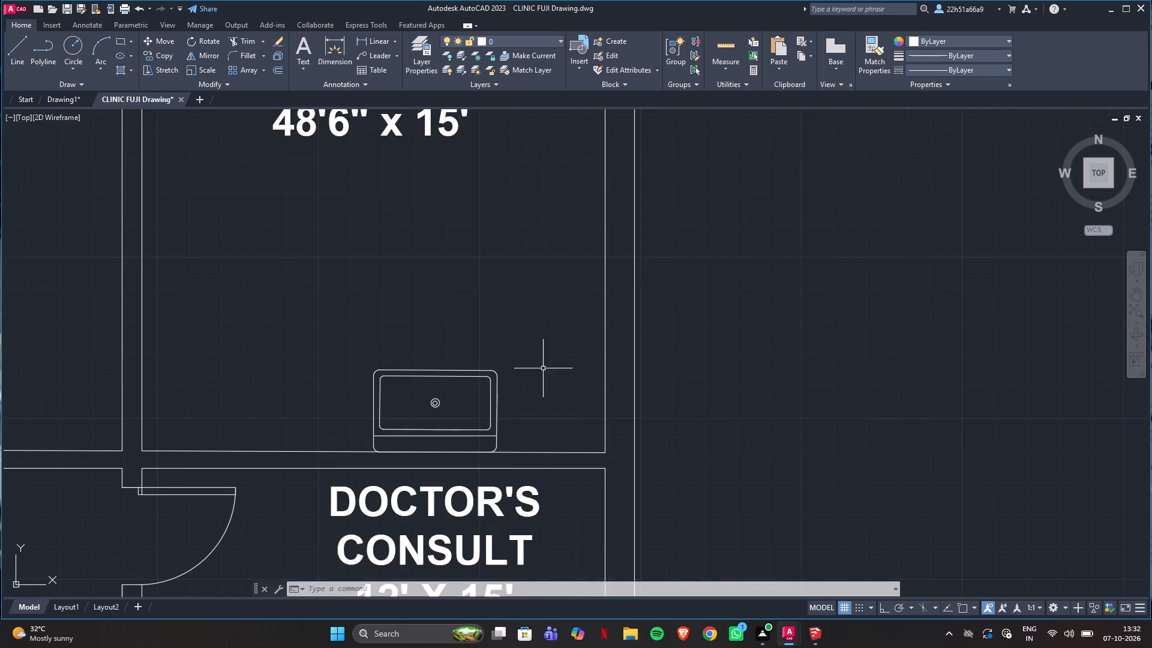
{"action": "middle_click_drag", "start_coordinate": [547, 395], "coordinate": [566, 362]}
{"action": "scroll", "coordinate": [493, 392], "scroll_direction": "up", "scroll_amount": 2}
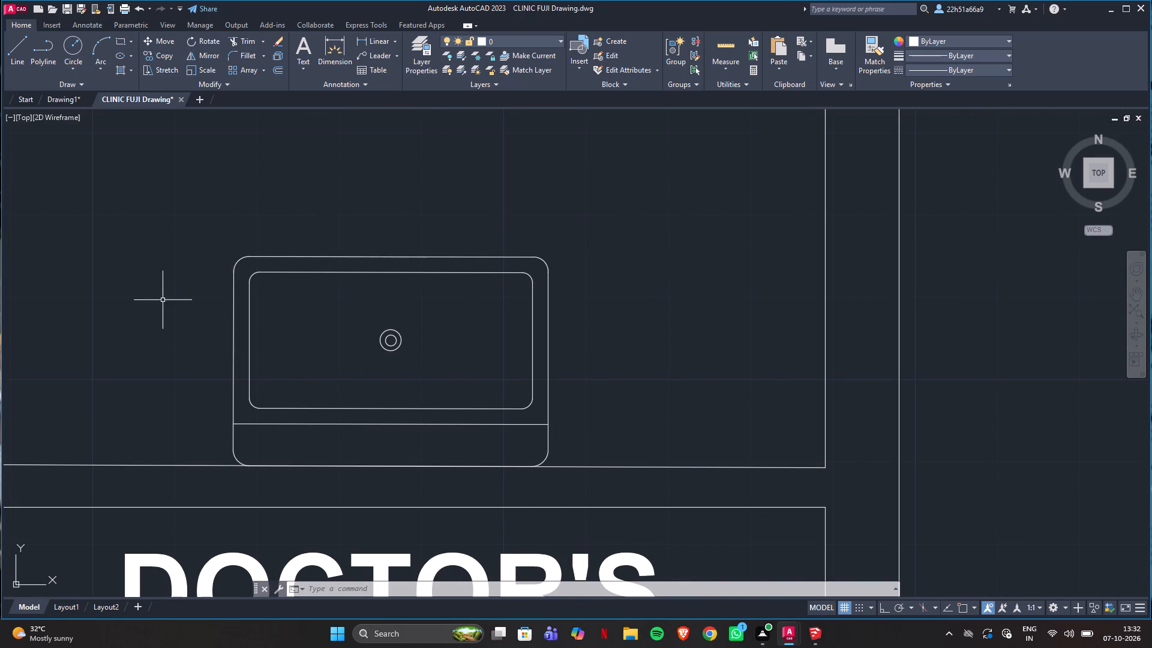
{"action": "scroll", "coordinate": [180, 413], "scroll_direction": "down", "scroll_amount": 2}
{"action": "scroll", "coordinate": [260, 341], "scroll_direction": "down", "scroll_amount": 1}
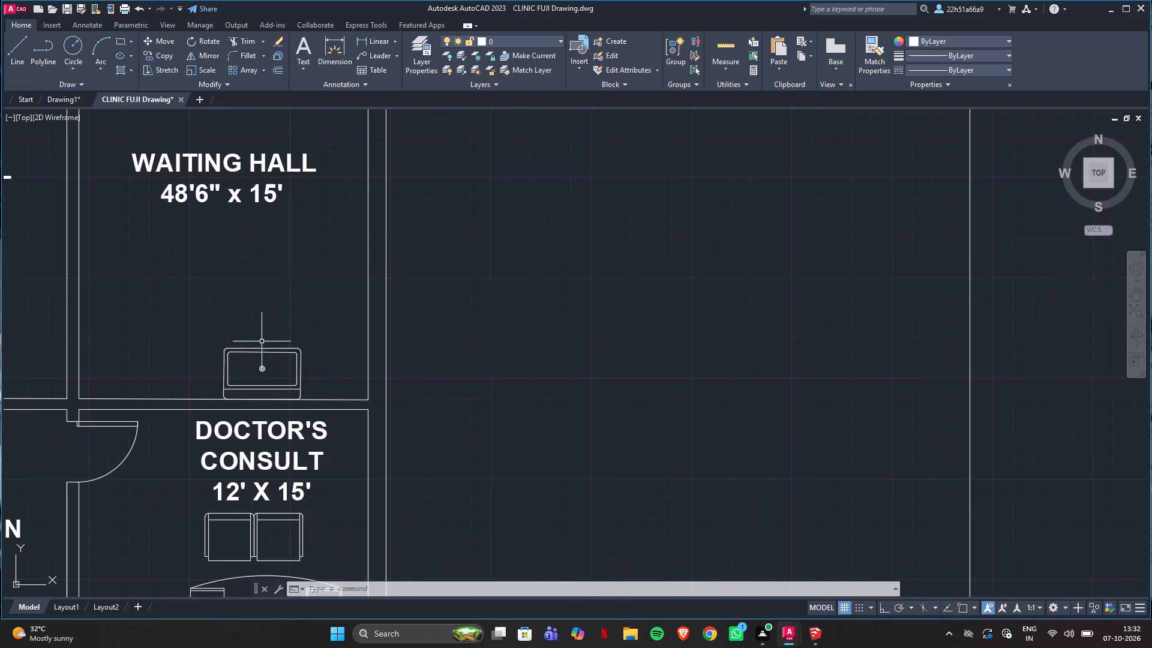
{"action": "middle_click_drag", "start_coordinate": [311, 348], "coordinate": [602, 379]}
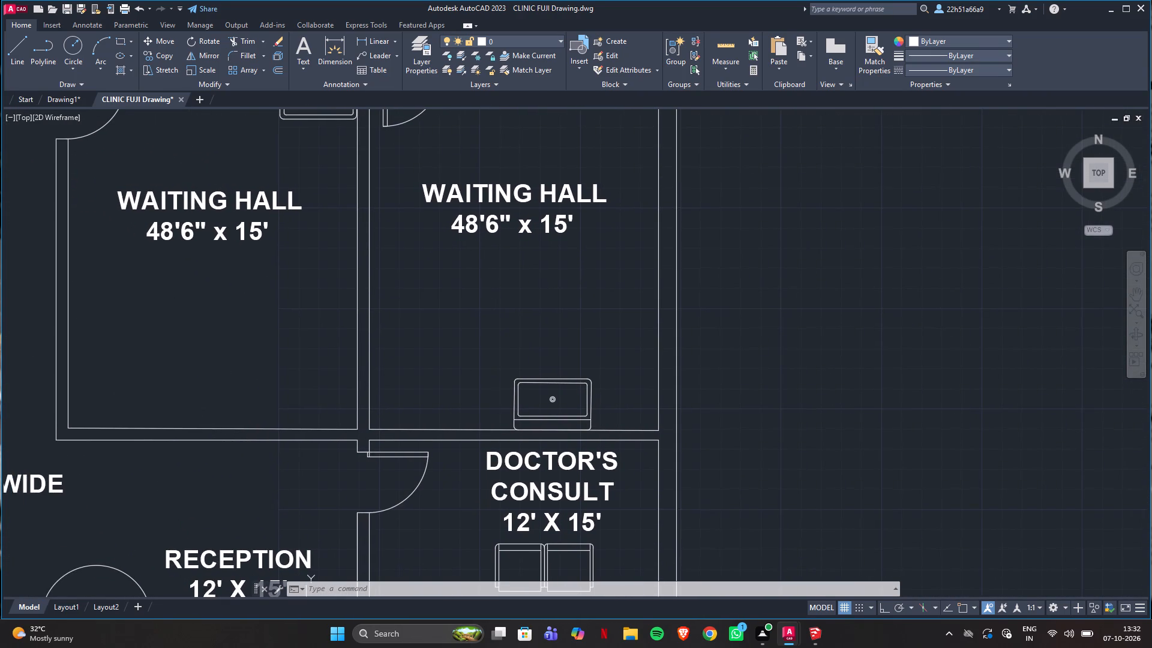
{"action": "scroll", "coordinate": [509, 365], "scroll_direction": "down", "scroll_amount": 2}
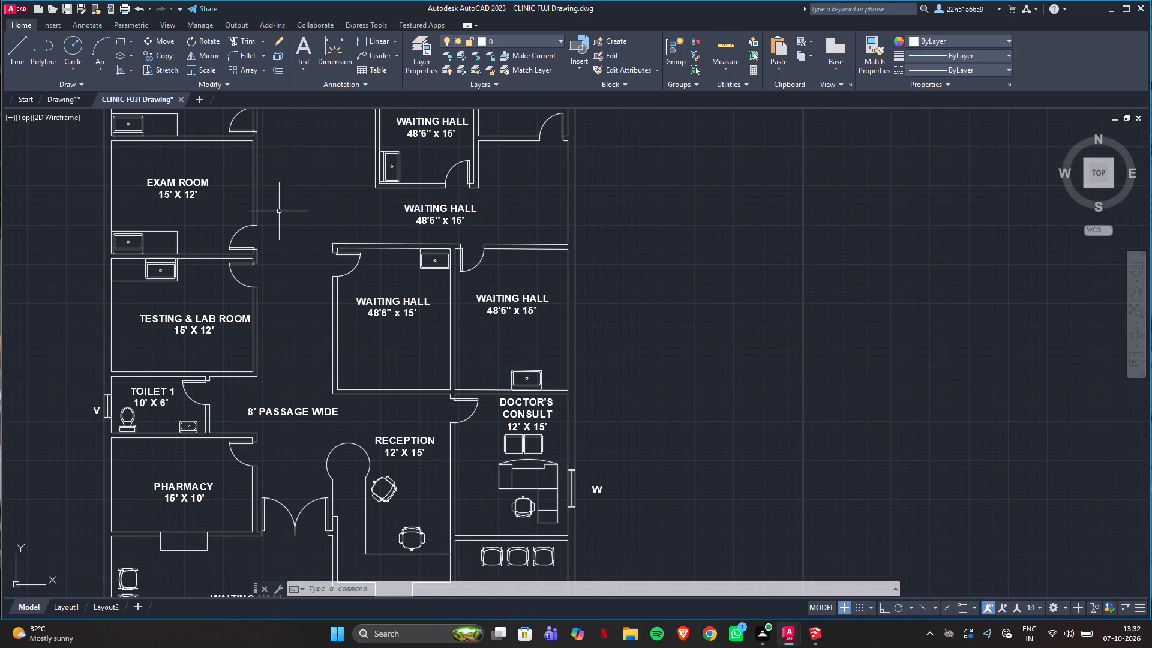
{"action": "left_click", "coordinate": [63, 95]}
{"action": "scroll", "coordinate": [237, 358], "scroll_direction": "down", "scroll_amount": 3}
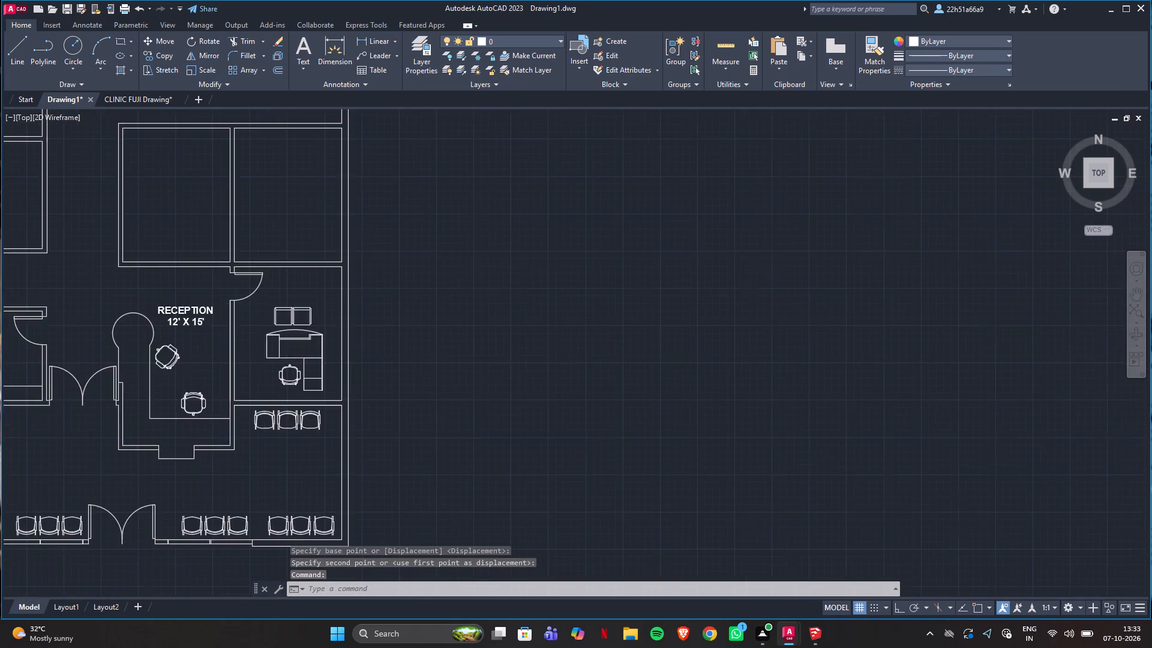
{"action": "middle_click_drag", "start_coordinate": [269, 289], "coordinate": [374, 382]}
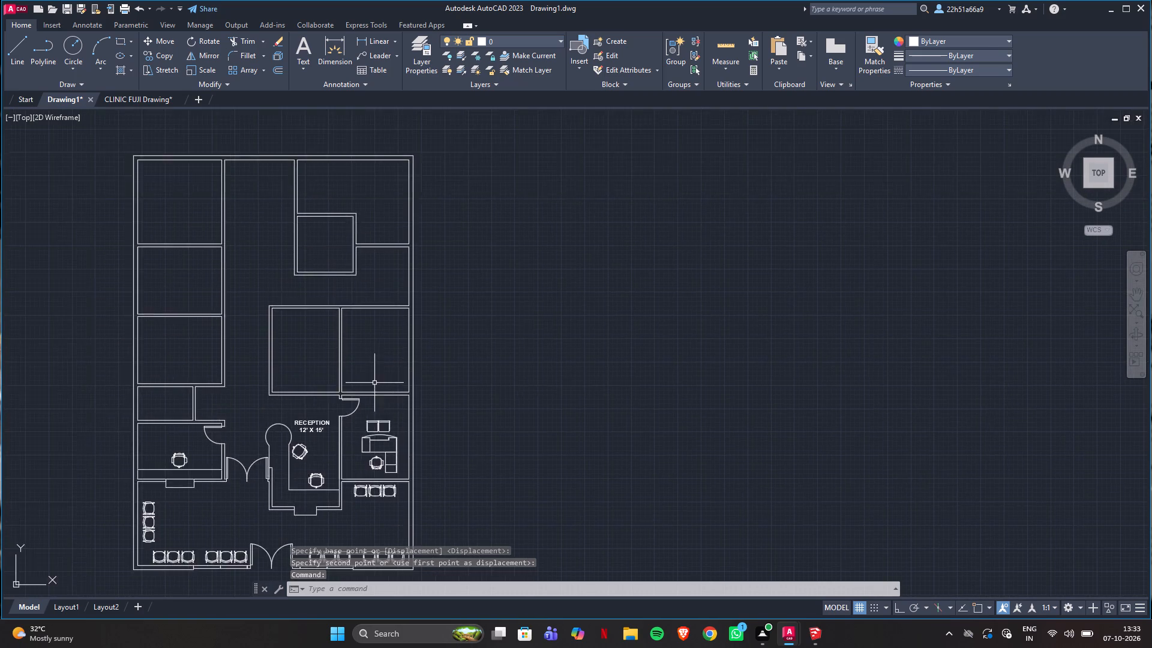
{"action": "scroll", "coordinate": [374, 383], "scroll_direction": "up", "scroll_amount": 3}
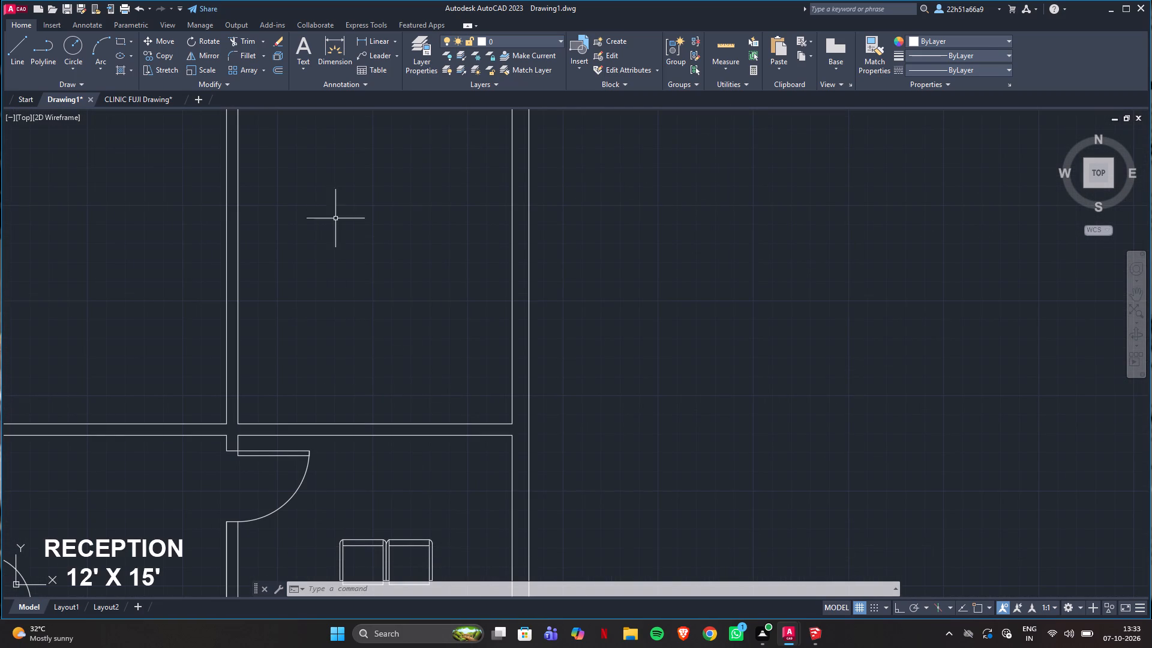
{"action": "middle_click_drag", "start_coordinate": [341, 225], "coordinate": [315, 301]}
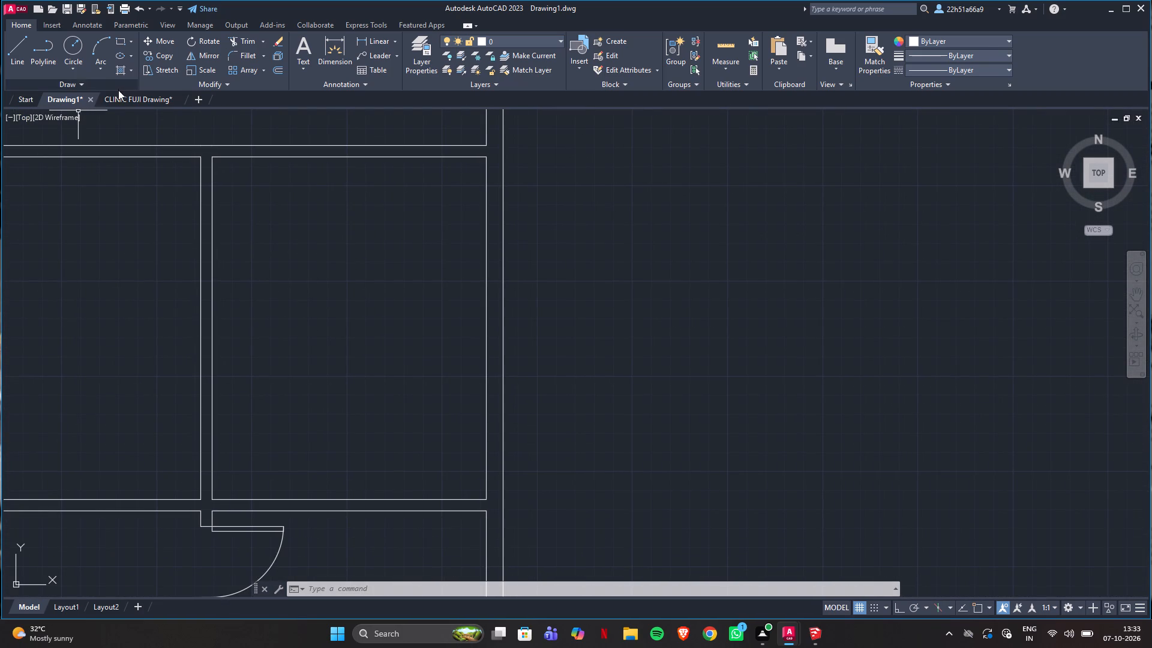
In CLINIC FUJI Drawing, copy the sink on the south wall of the waiting hall north of the doctor's consult to the clipboard.
{"action": "left_click", "coordinate": [124, 95]}
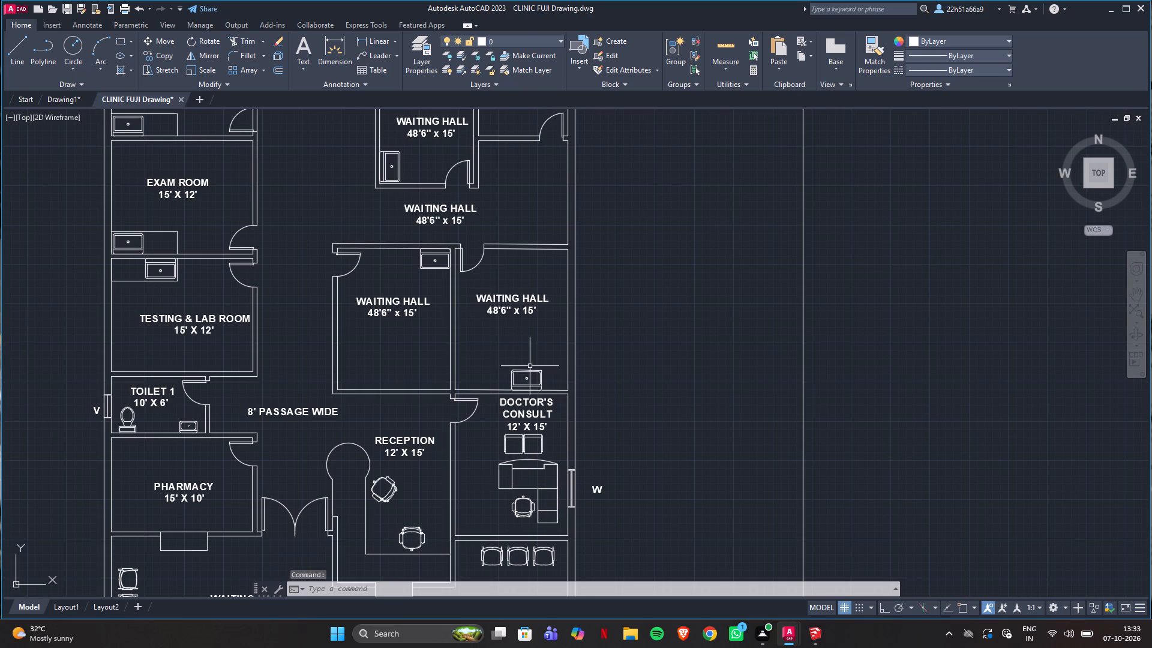
{"action": "scroll", "coordinate": [538, 370], "scroll_direction": "up", "scroll_amount": 3}
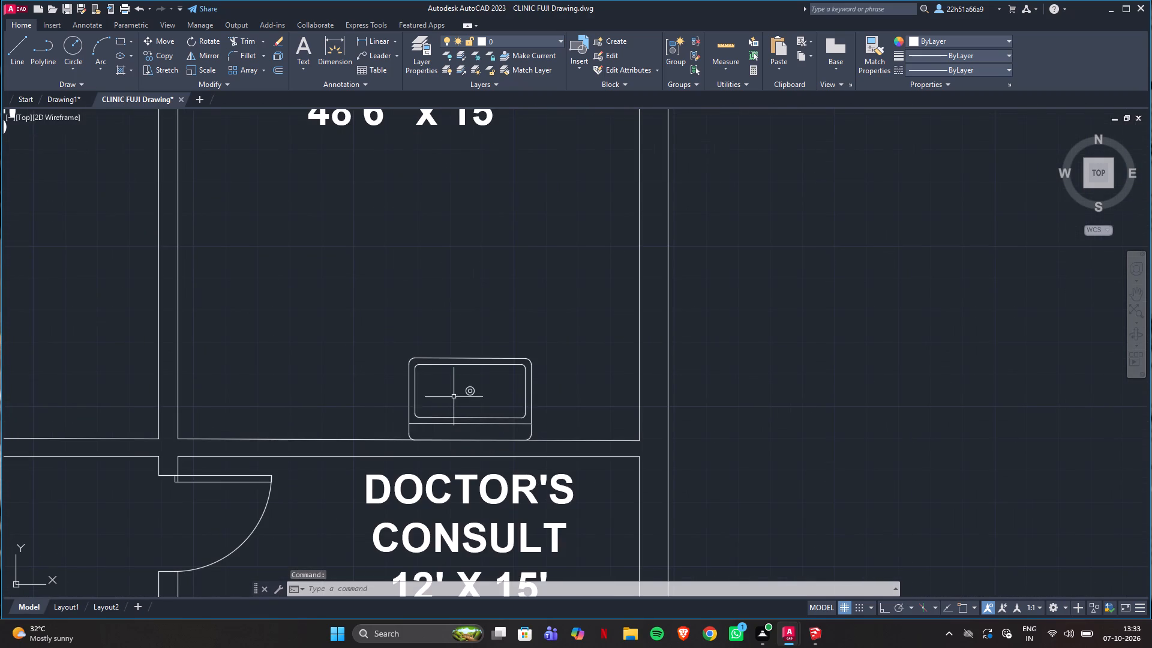
{"action": "left_click", "coordinate": [409, 365]}
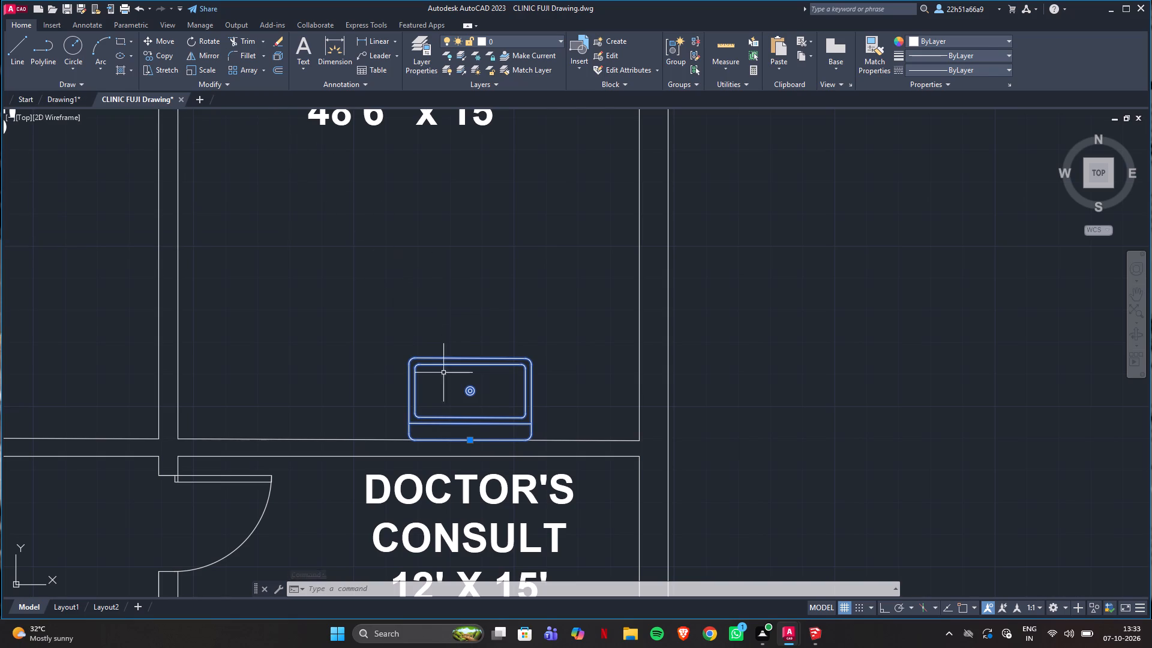
{"action": "scroll", "coordinate": [466, 410], "scroll_direction": "up", "scroll_amount": 2}
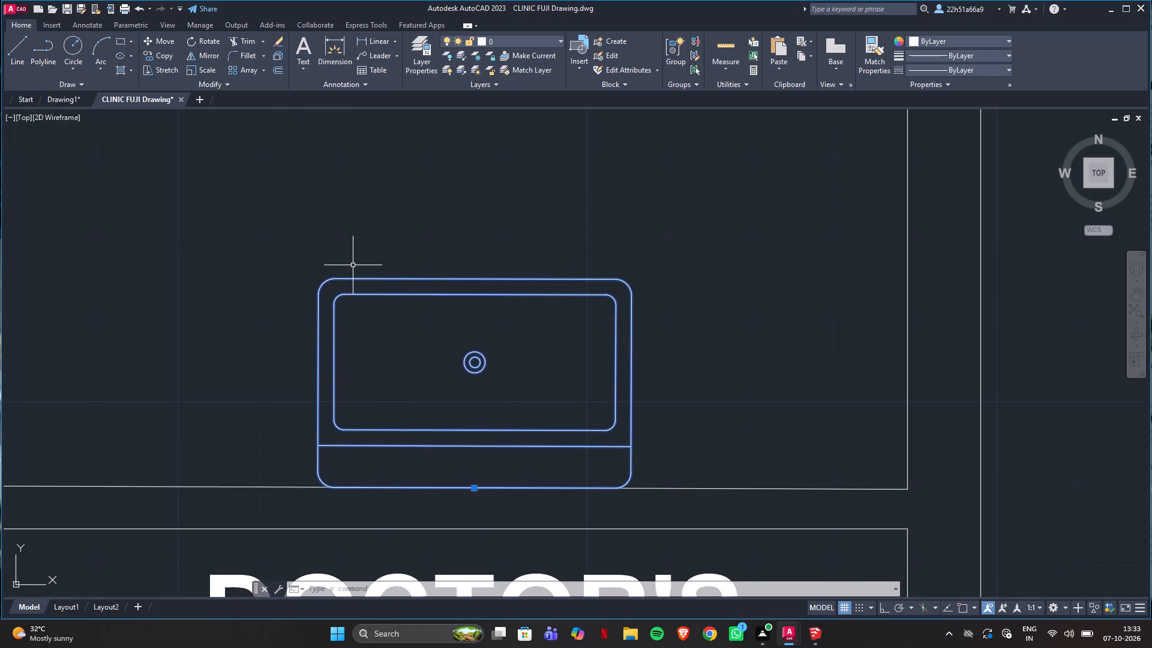
{"action": "key", "text": "Escape"}
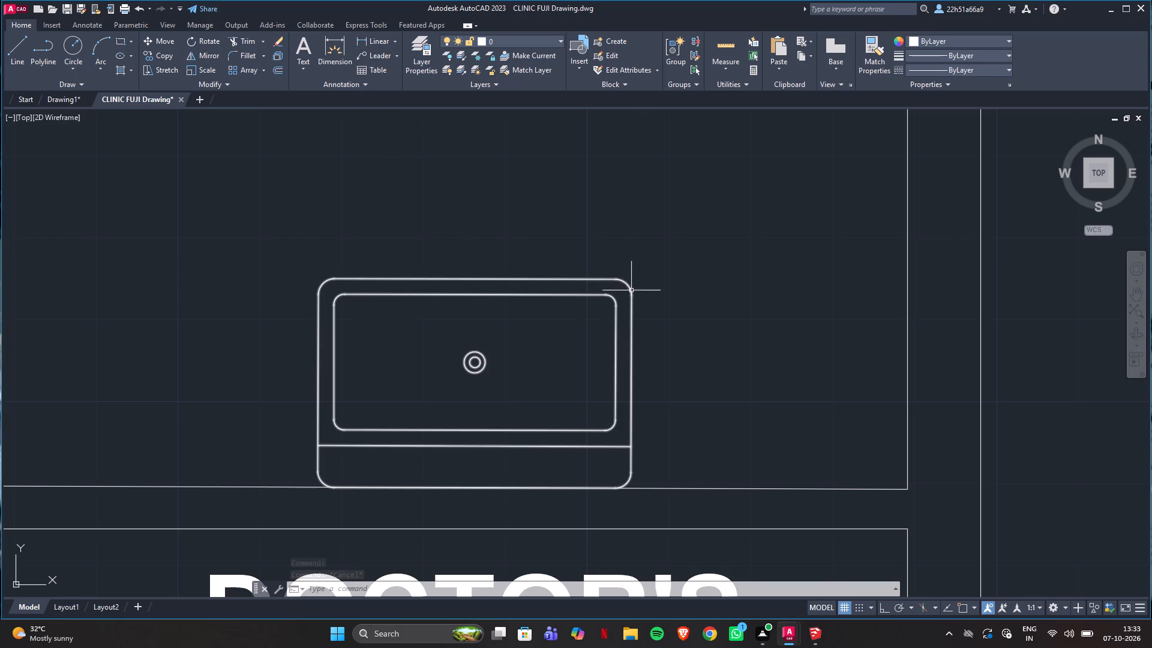
{"action": "scroll", "coordinate": [595, 453], "scroll_direction": "down", "scroll_amount": 3}
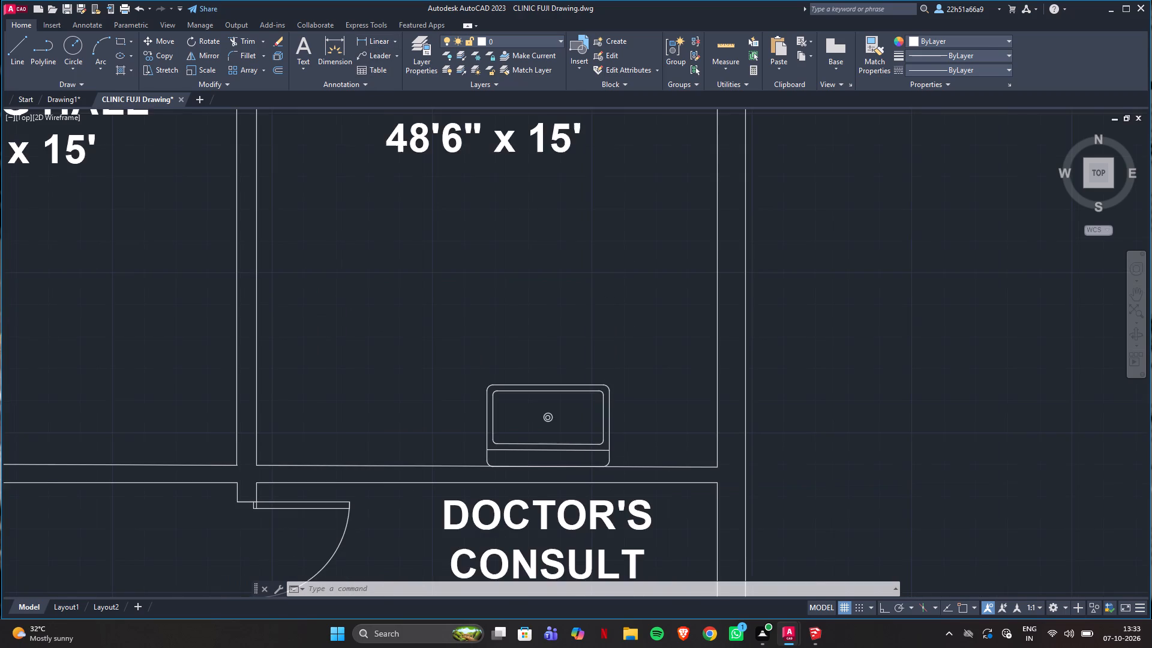
{"action": "scroll", "coordinate": [595, 453], "scroll_direction": "up", "scroll_amount": 1}
{"action": "middle_click_drag", "start_coordinate": [551, 400], "coordinate": [465, 340]}
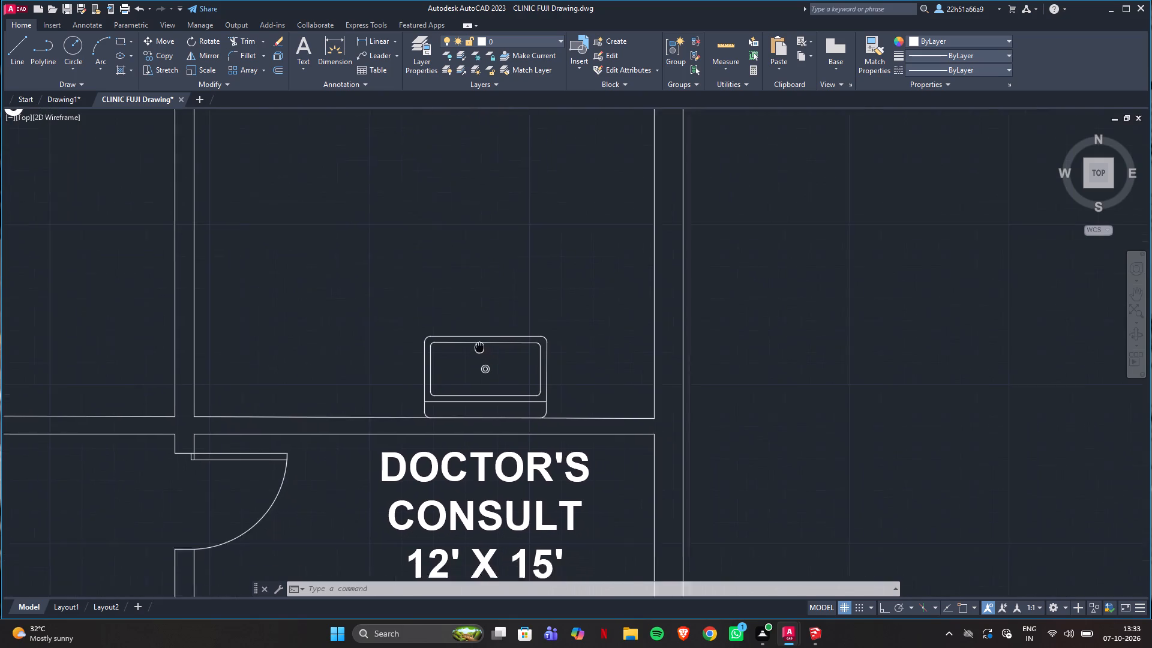
{"action": "middle_click_drag", "start_coordinate": [465, 340], "coordinate": [458, 337]}
{"action": "scroll", "coordinate": [463, 364], "scroll_direction": "down", "scroll_amount": 3}
{"action": "scroll", "coordinate": [463, 364], "scroll_direction": "up", "scroll_amount": 5}
{"action": "left_click", "coordinate": [250, 236]}
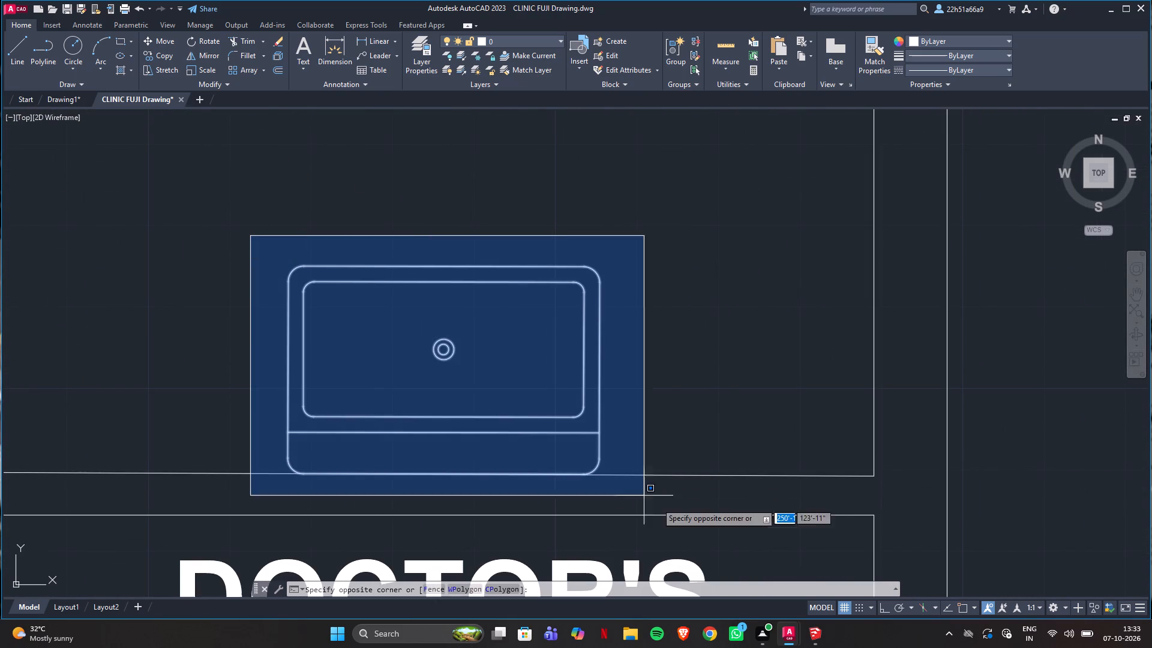
{"action": "left_click", "coordinate": [664, 492]}
{"action": "key", "text": "ctrl+c"}
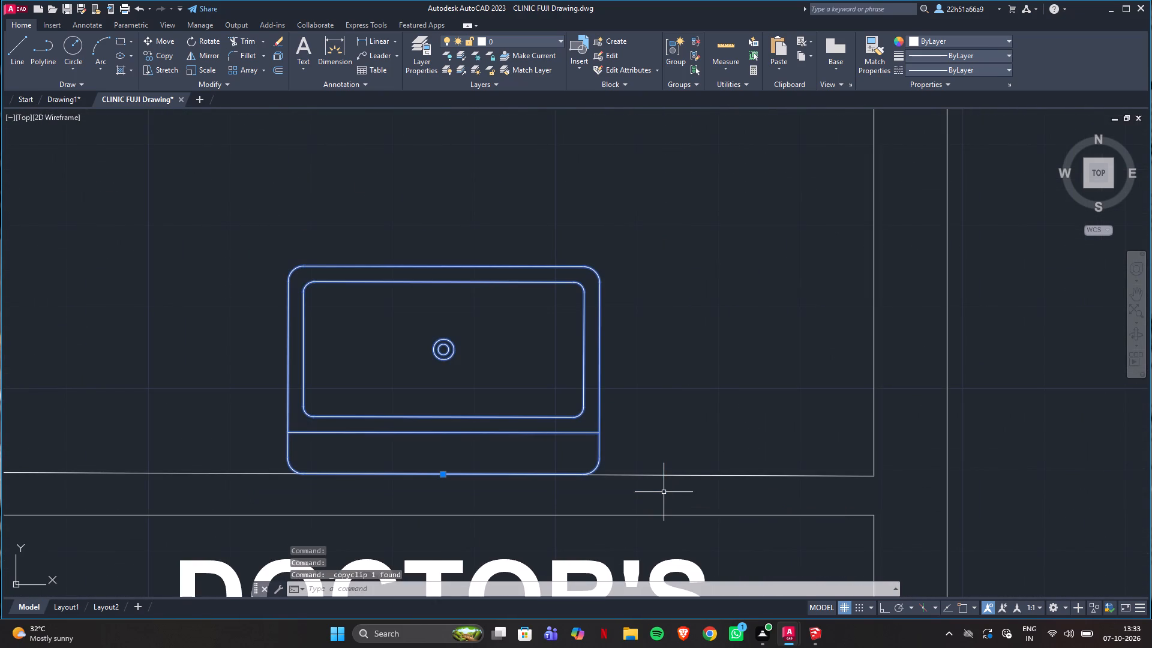
Paste the sink into Drawing1 against the south wall of the room directly north of the doctor's consult.
{"action": "left_click", "coordinate": [61, 94]}
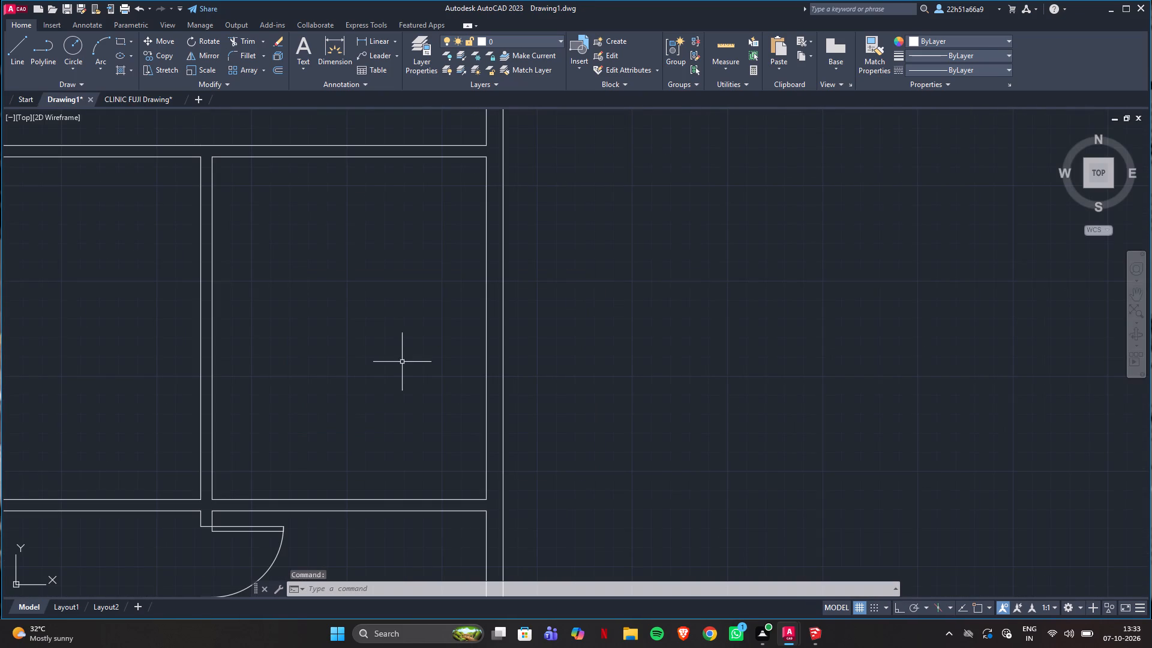
{"action": "middle_click_drag", "start_coordinate": [363, 439], "coordinate": [391, 356]}
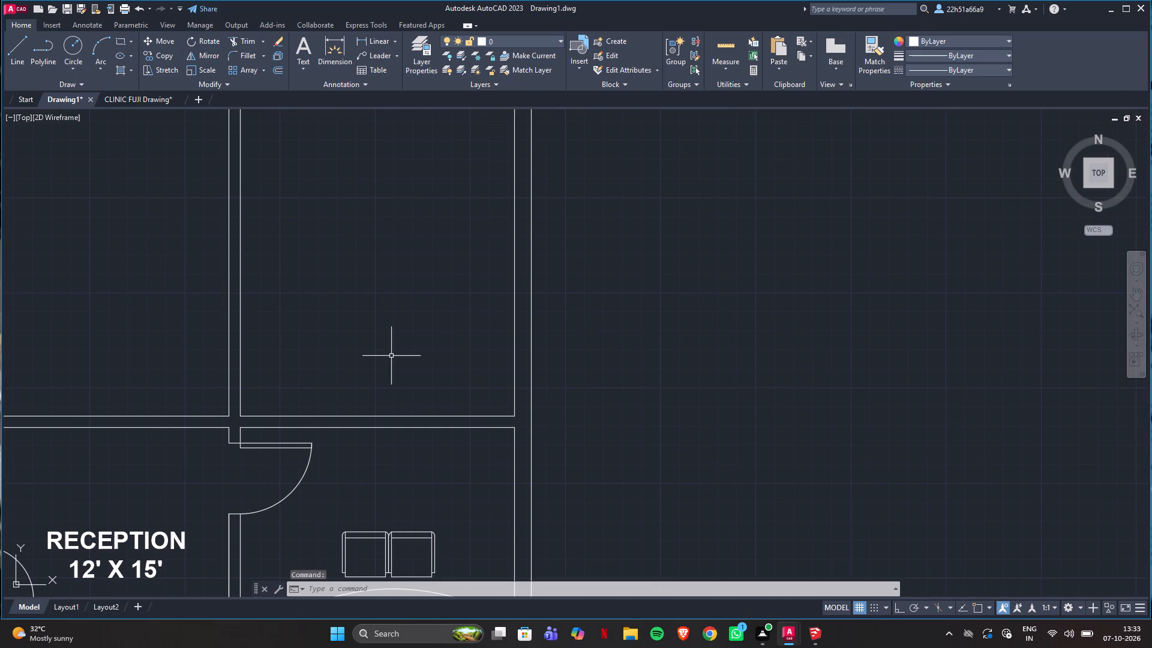
{"action": "key", "text": "ctrl+v"}
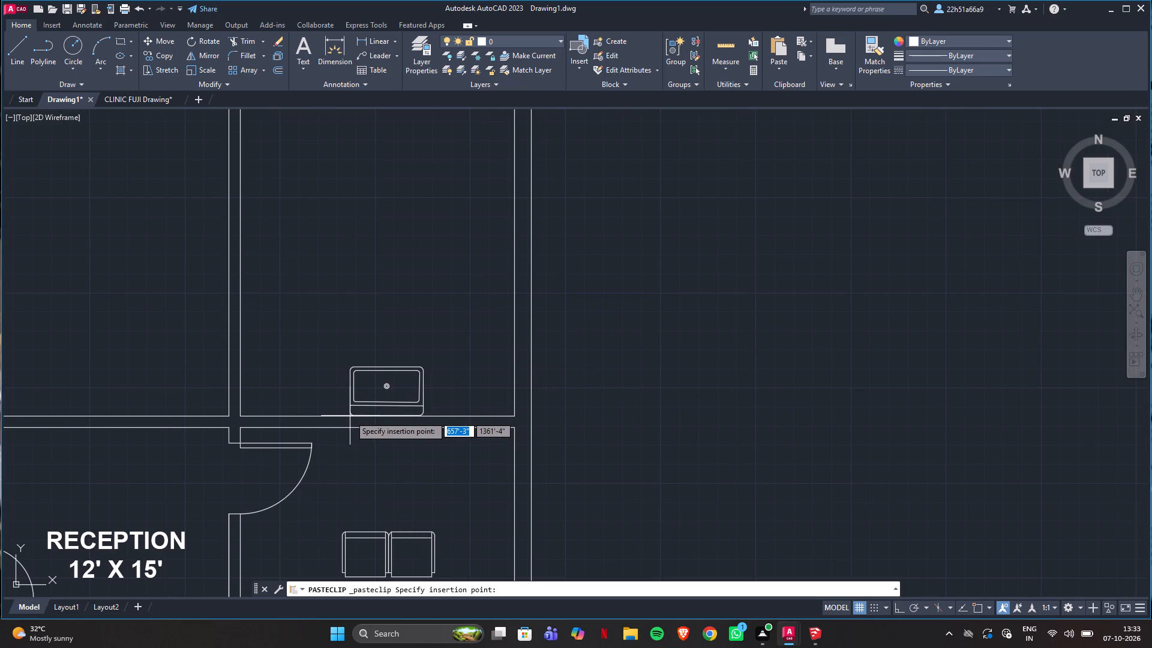
{"action": "scroll", "coordinate": [349, 416], "scroll_direction": "up", "scroll_amount": 3}
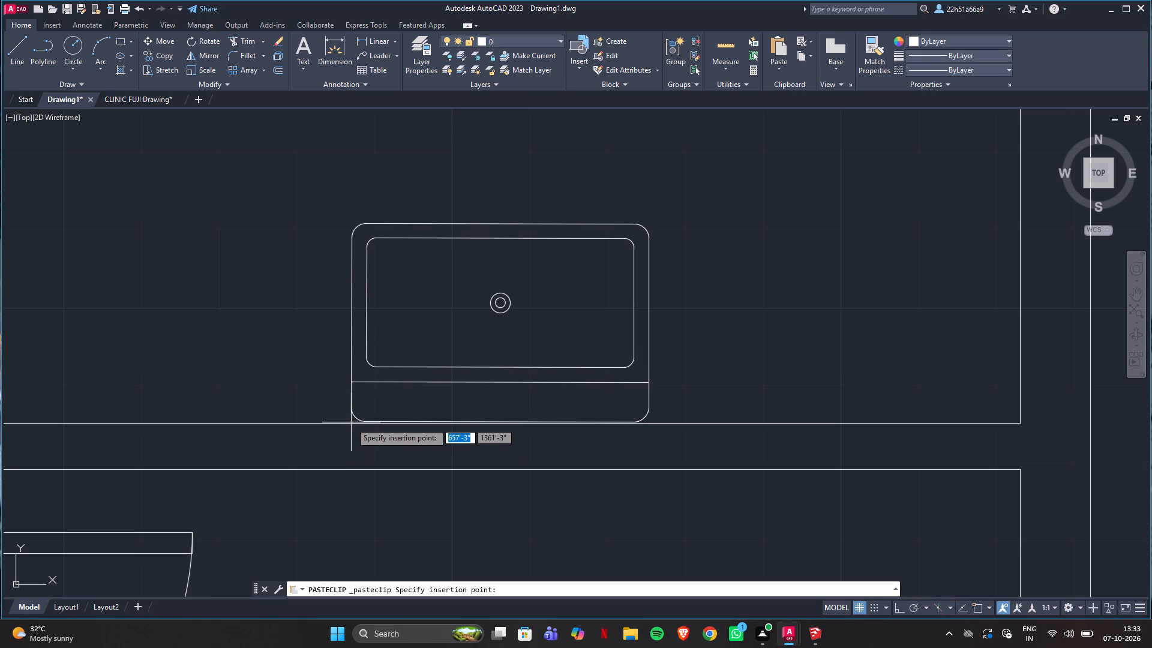
{"action": "left_click", "coordinate": [351, 424]}
{"action": "scroll", "coordinate": [362, 406], "scroll_direction": "down", "scroll_amount": 4}
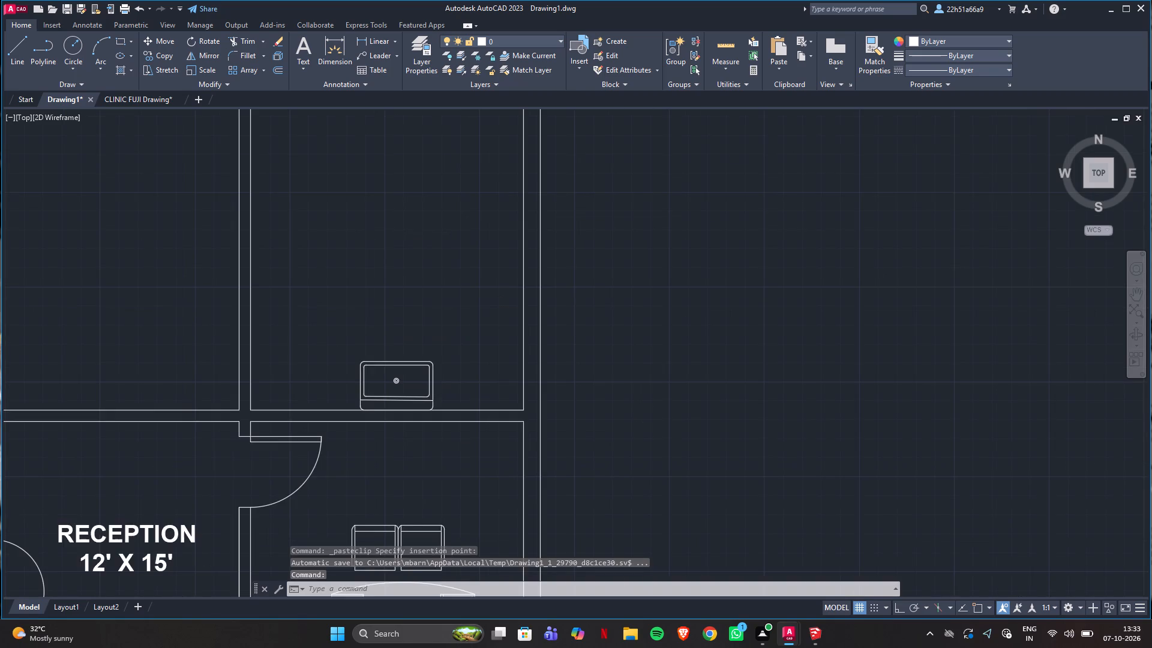
{"action": "scroll", "coordinate": [362, 406], "scroll_direction": "up", "scroll_amount": 2}
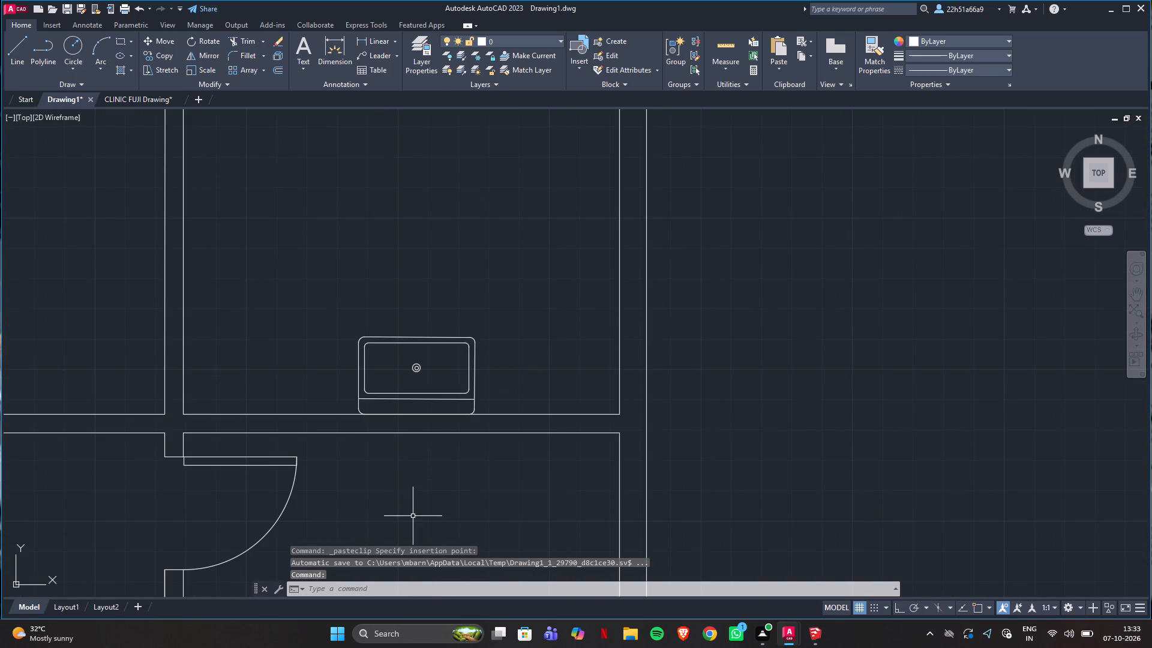
Compare the sink and door positions in CLINIC FUJI Drawing's two adjoining waiting halls with the matching rooms in Drawing1.
{"action": "left_click", "coordinate": [137, 96]}
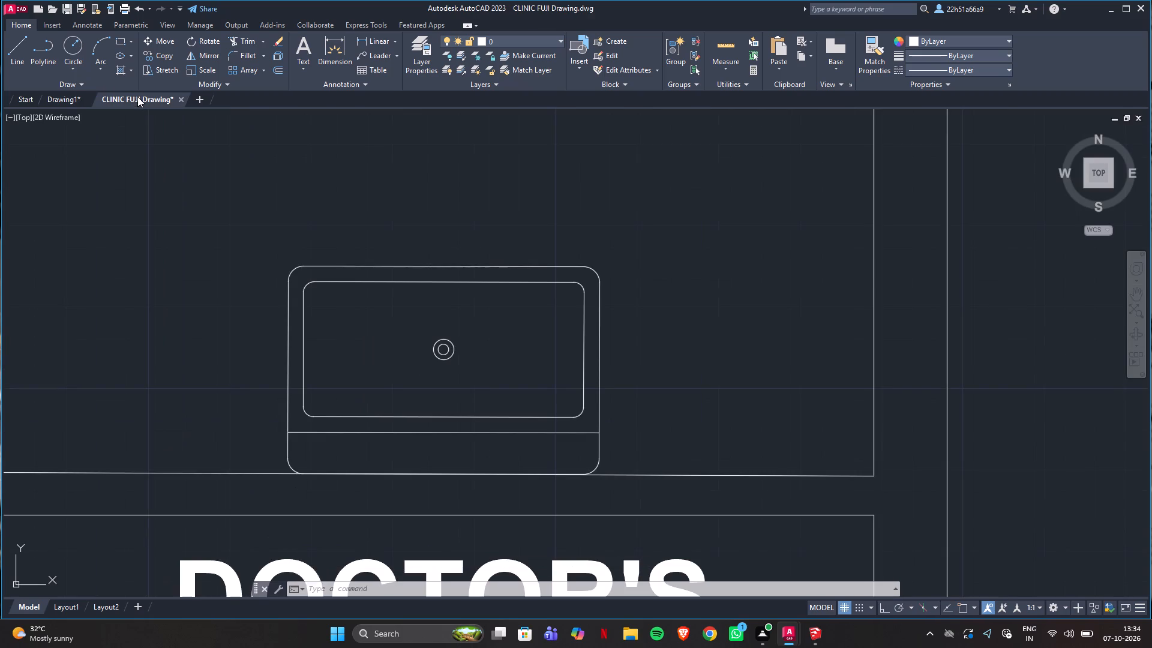
{"action": "scroll", "coordinate": [292, 317], "scroll_direction": "down", "scroll_amount": 3}
{"action": "middle_click_drag", "start_coordinate": [238, 277], "coordinate": [276, 406]}
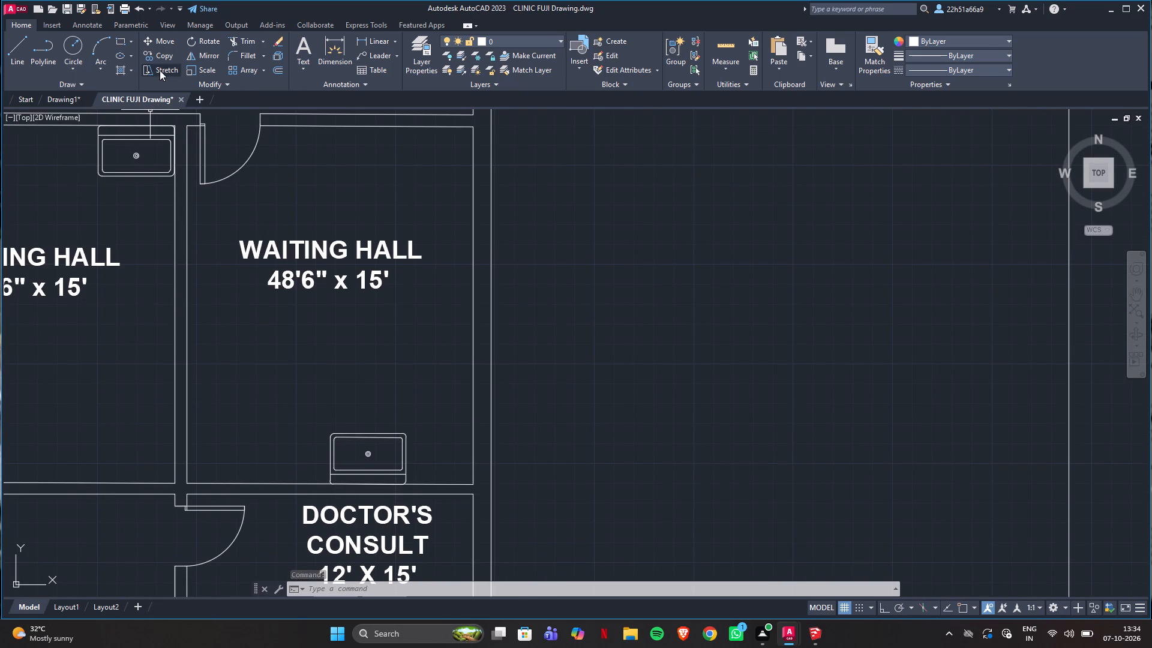
{"action": "left_click", "coordinate": [69, 98]}
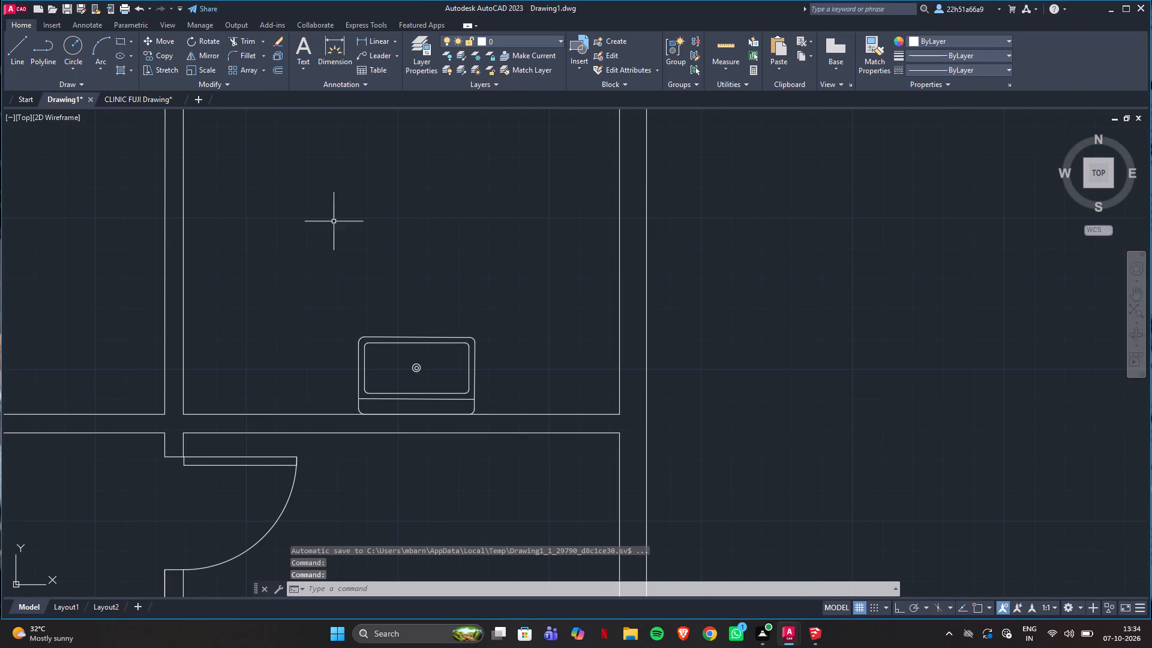
{"action": "scroll", "coordinate": [454, 302], "scroll_direction": "down", "scroll_amount": 2}
{"action": "middle_click_drag", "start_coordinate": [443, 278], "coordinate": [500, 332]}
{"action": "left_click", "coordinate": [152, 98]}
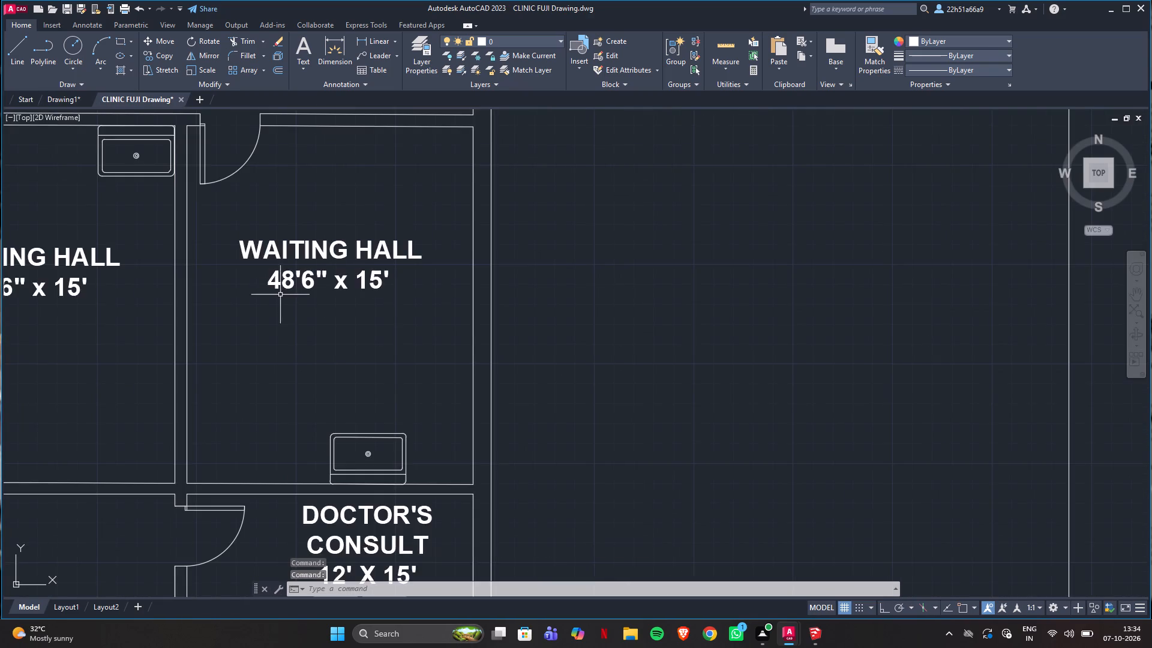
{"action": "scroll", "coordinate": [280, 303], "scroll_direction": "down", "scroll_amount": 2}
{"action": "middle_click_drag", "start_coordinate": [280, 303], "coordinate": [385, 336]}
{"action": "scroll", "coordinate": [332, 287], "scroll_direction": "up", "scroll_amount": 2}
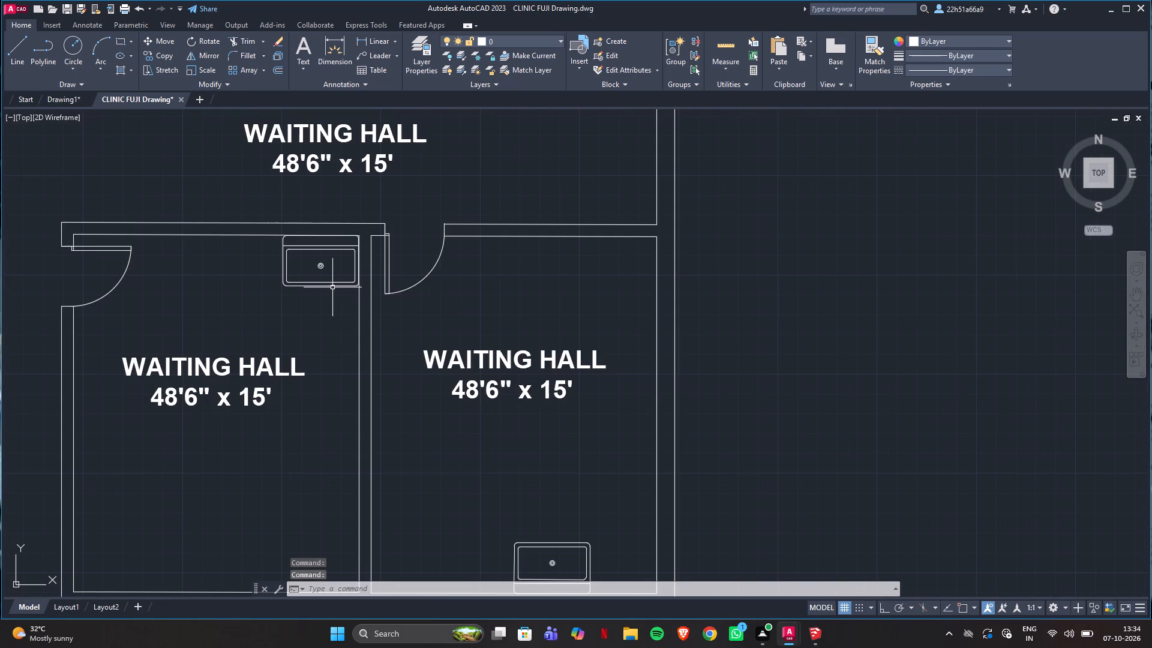
In Drawing1, copy the sink into the middle of the adjoining room to the west, north of reception.
{"action": "left_click", "coordinate": [64, 98]}
{"action": "left_click", "coordinate": [454, 353]}
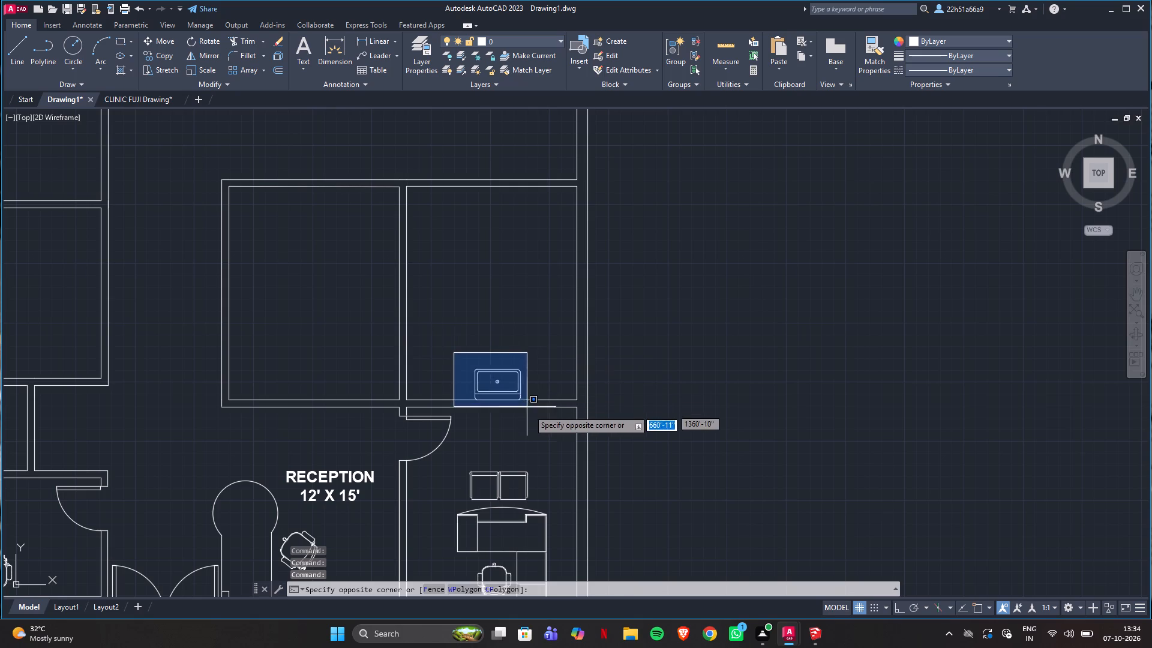
{"action": "left_click", "coordinate": [529, 410]}
{"action": "left_click", "coordinate": [163, 59]}
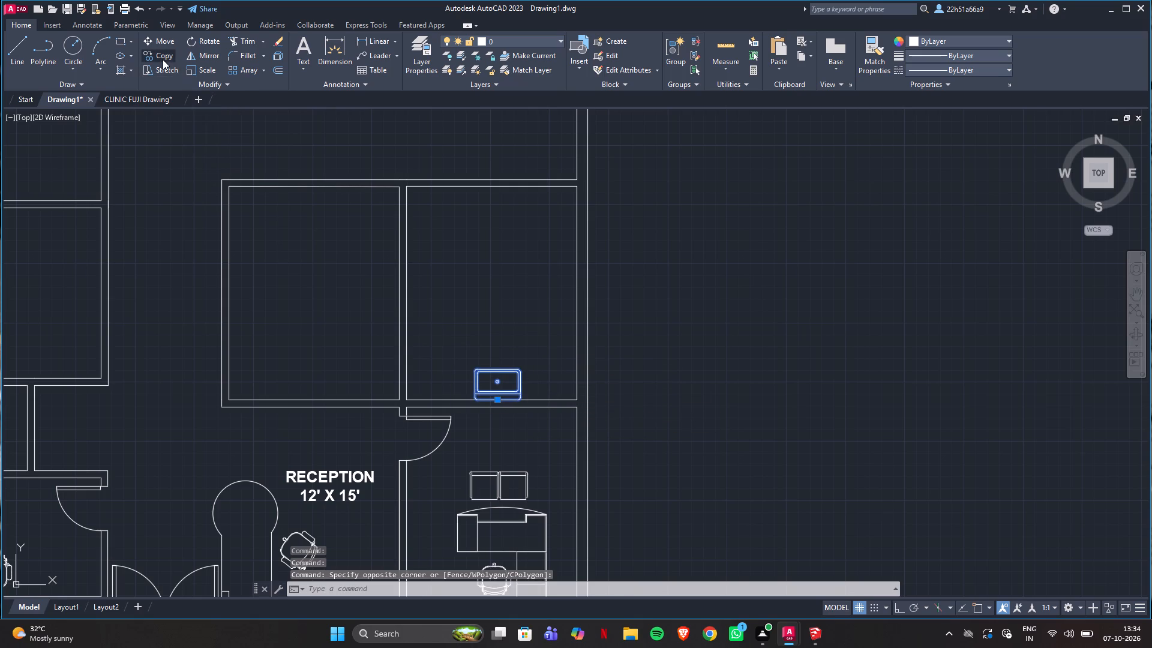
{"action": "left_click", "coordinate": [479, 371]}
{"action": "left_click", "coordinate": [299, 269]}
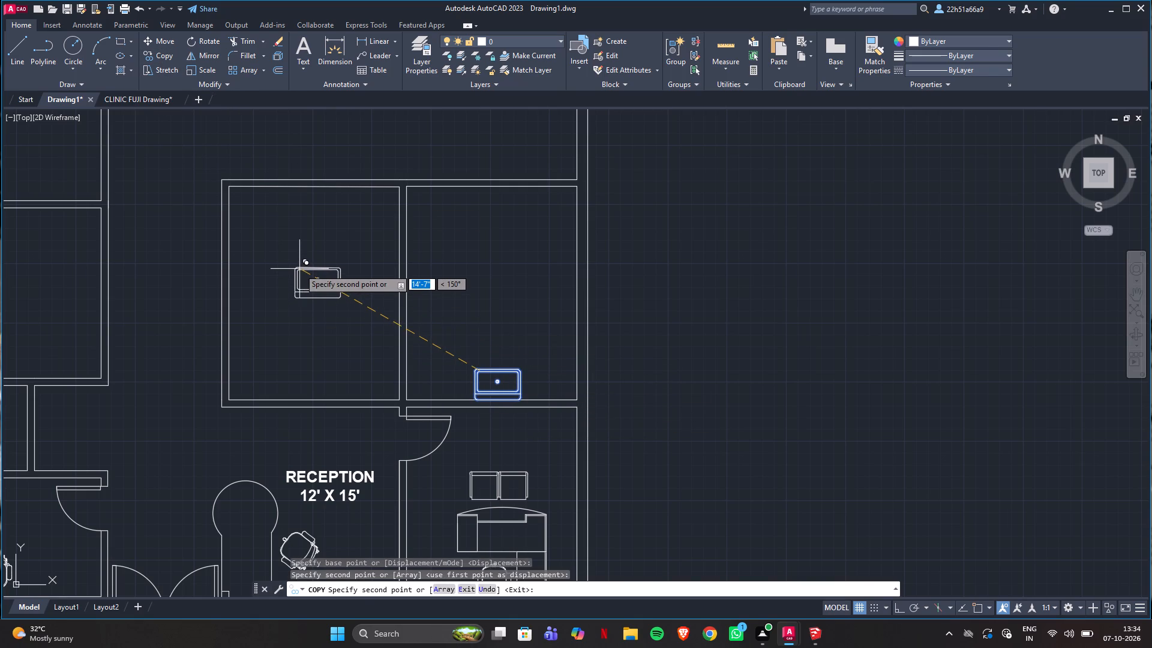
{"action": "key", "text": "Escape"}
Rotate the copied sink 180° about its northeast corner, using Ortho, so that its back edge faces north.
{"action": "left_click", "coordinate": [283, 259]}
{"action": "left_click", "coordinate": [384, 346]}
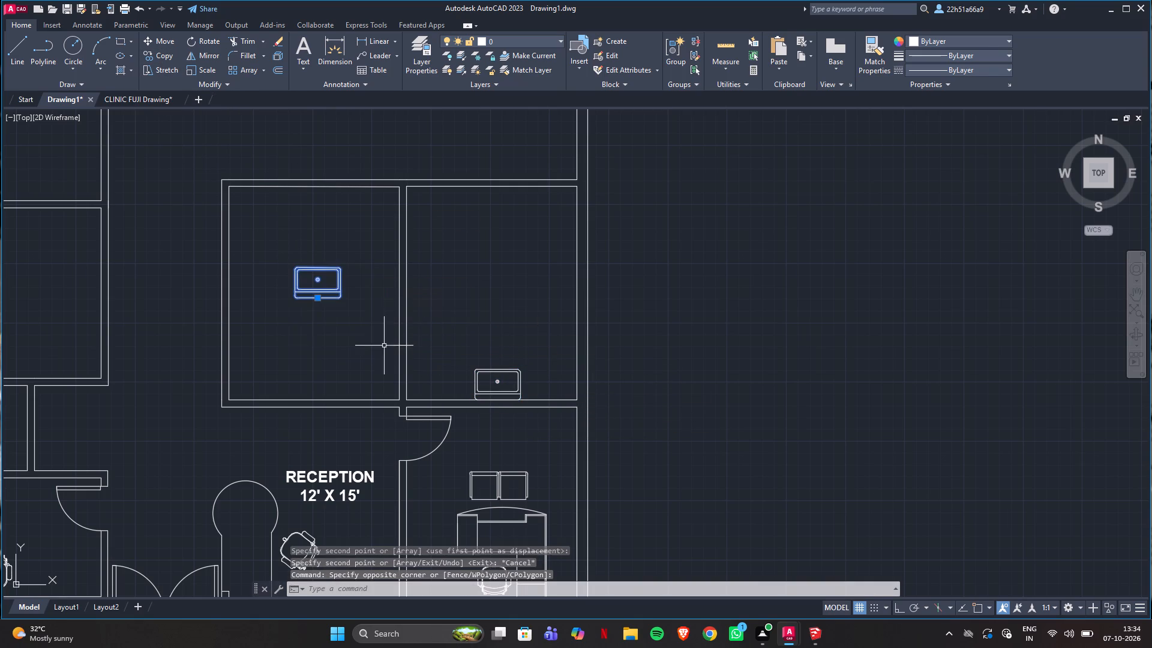
{"action": "left_click", "coordinate": [203, 32]}
{"action": "left_click", "coordinate": [193, 40]}
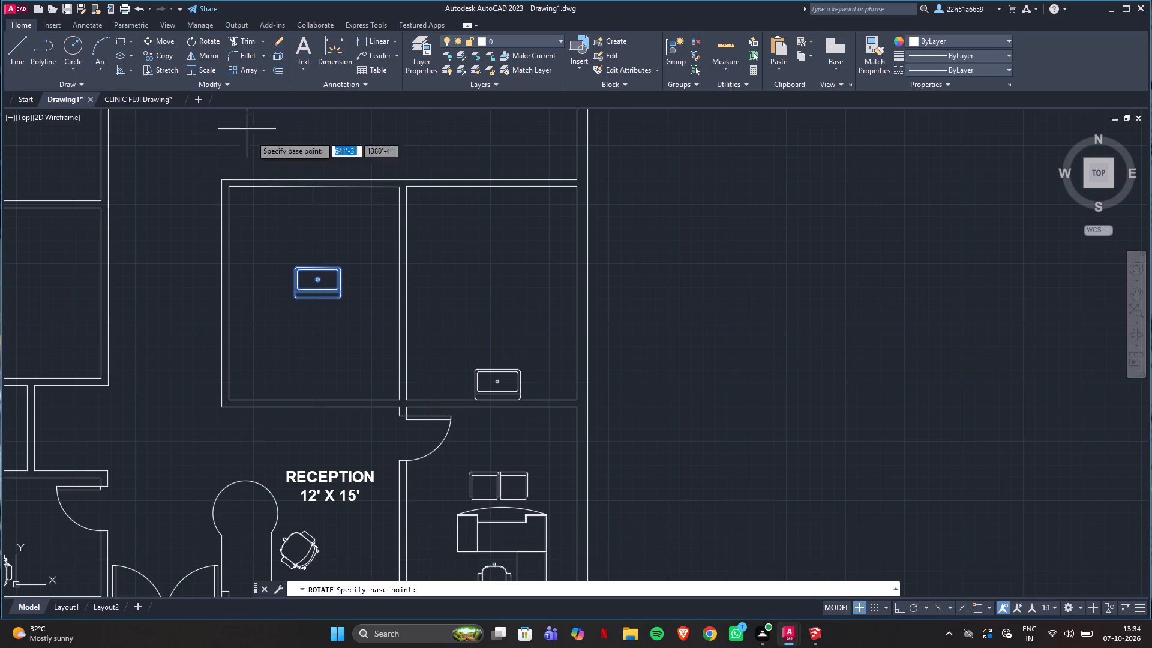
{"action": "left_click", "coordinate": [340, 269]}
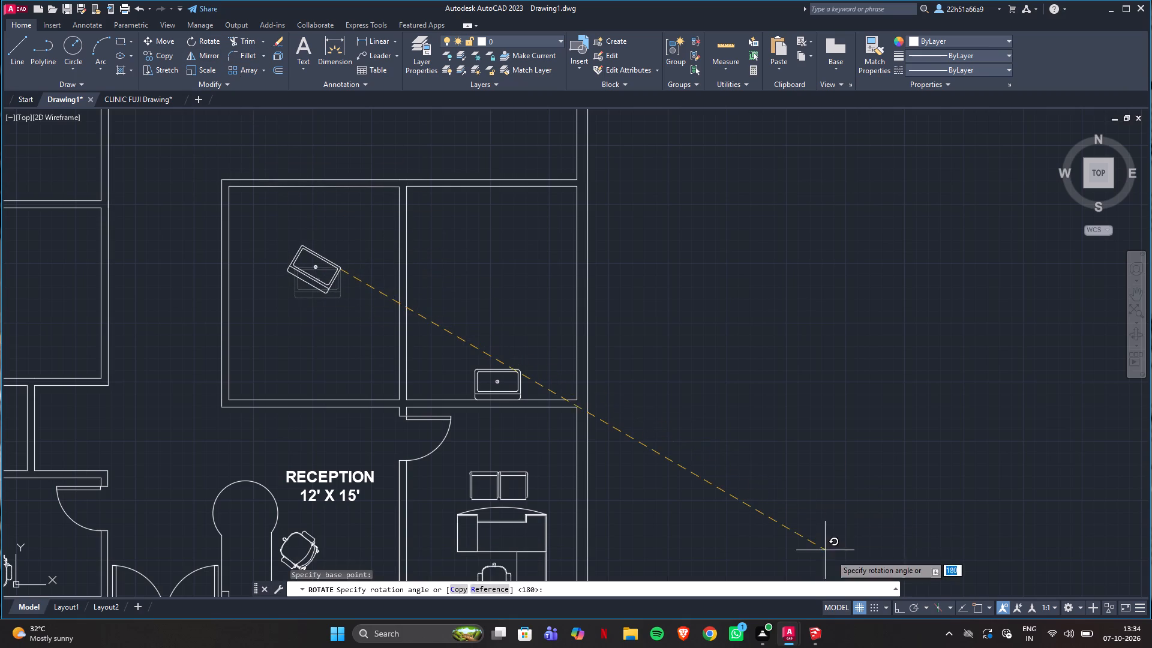
{"action": "left_click", "coordinate": [904, 607]}
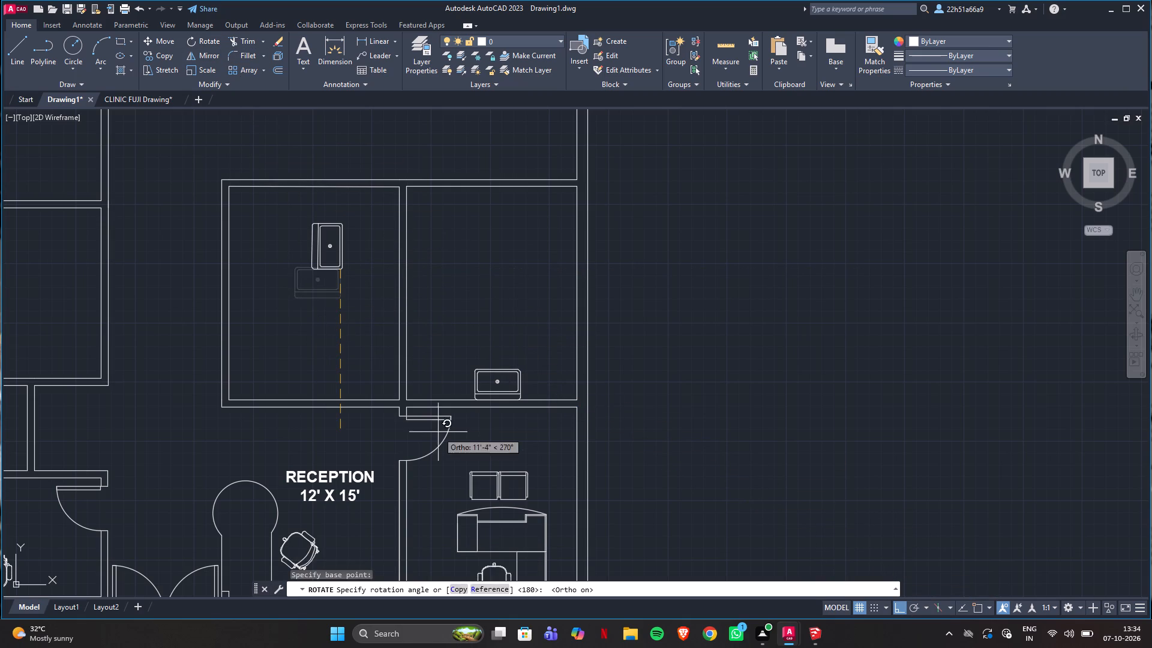
{"action": "left_click", "coordinate": [137, 363]}
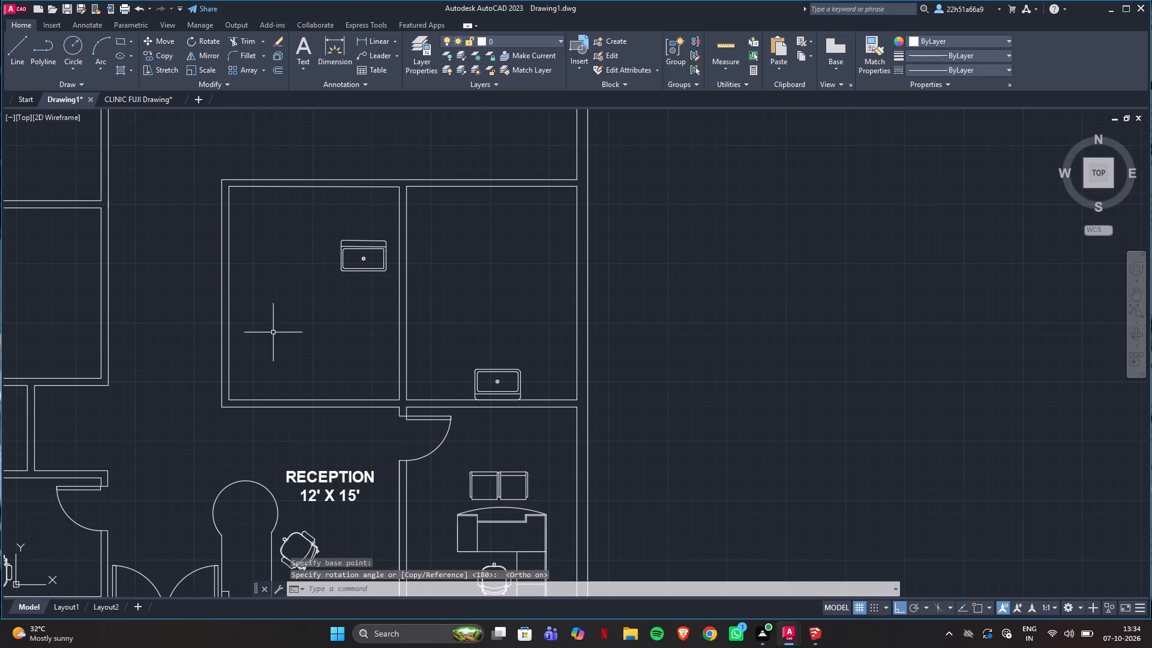
{"action": "key", "text": "Escape"}
Move the rotated sink about 3'-11" with Ortho off so it fits into the northeast corner of the west room.
{"action": "left_click", "coordinate": [314, 227]}
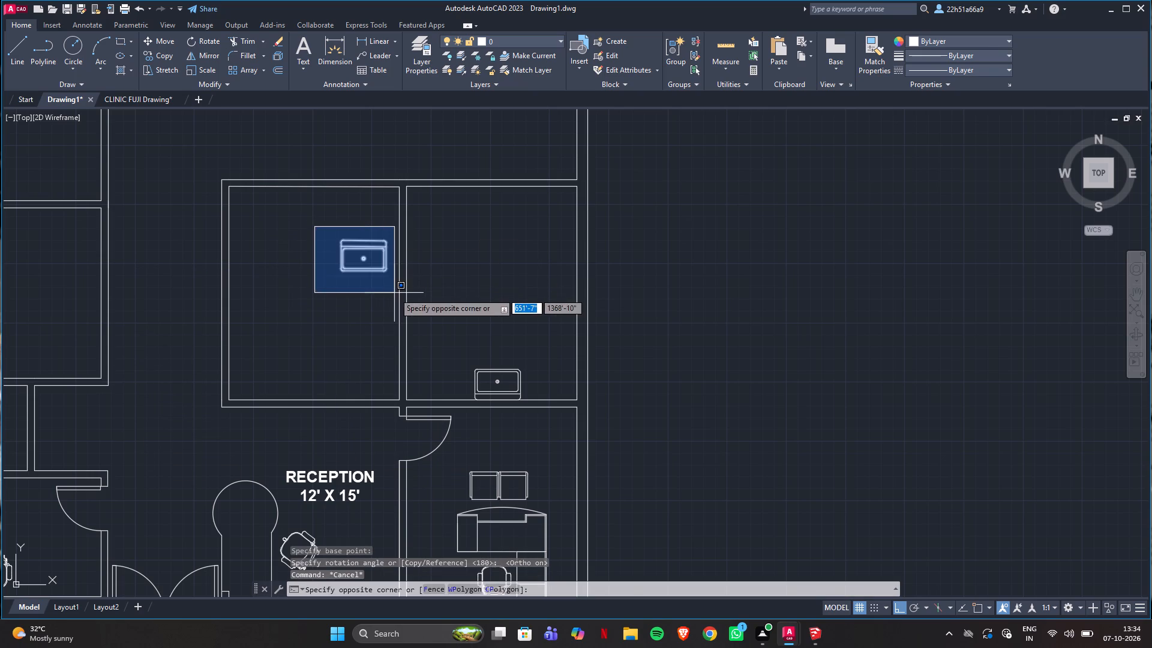
{"action": "left_click", "coordinate": [394, 293]}
{"action": "left_click", "coordinate": [173, 39]}
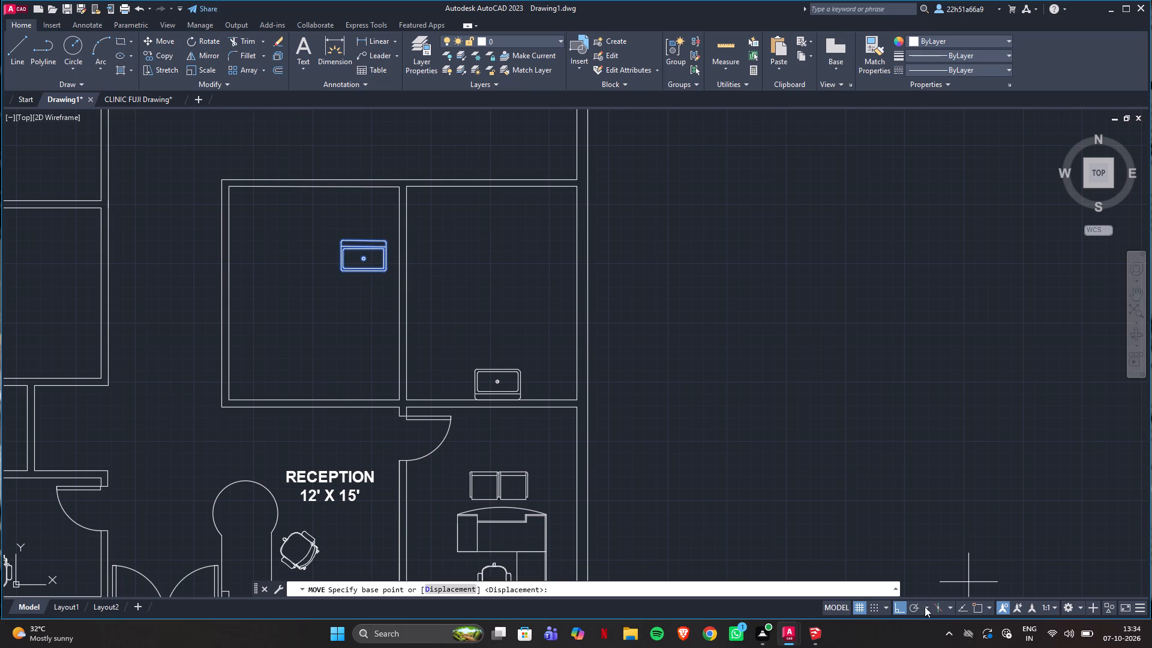
{"action": "left_click", "coordinate": [896, 606]}
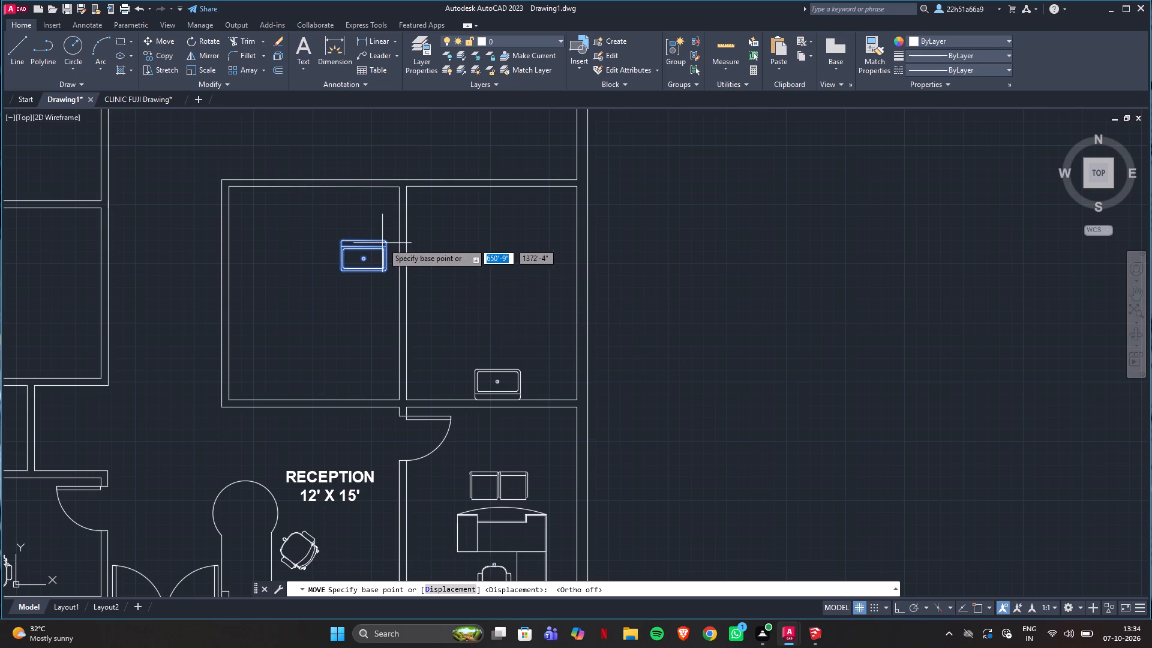
{"action": "left_click", "coordinate": [385, 242]}
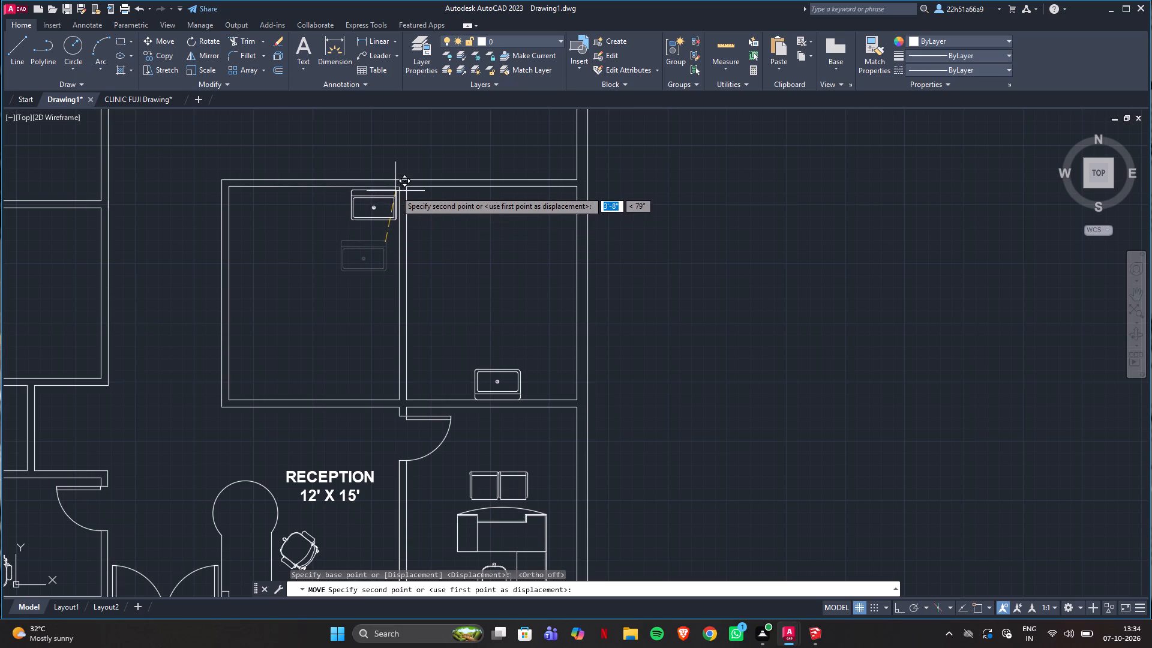
{"action": "scroll", "coordinate": [381, 179], "scroll_direction": "up", "scroll_amount": 4}
{"action": "scroll", "coordinate": [428, 254], "scroll_direction": "up", "scroll_amount": 1}
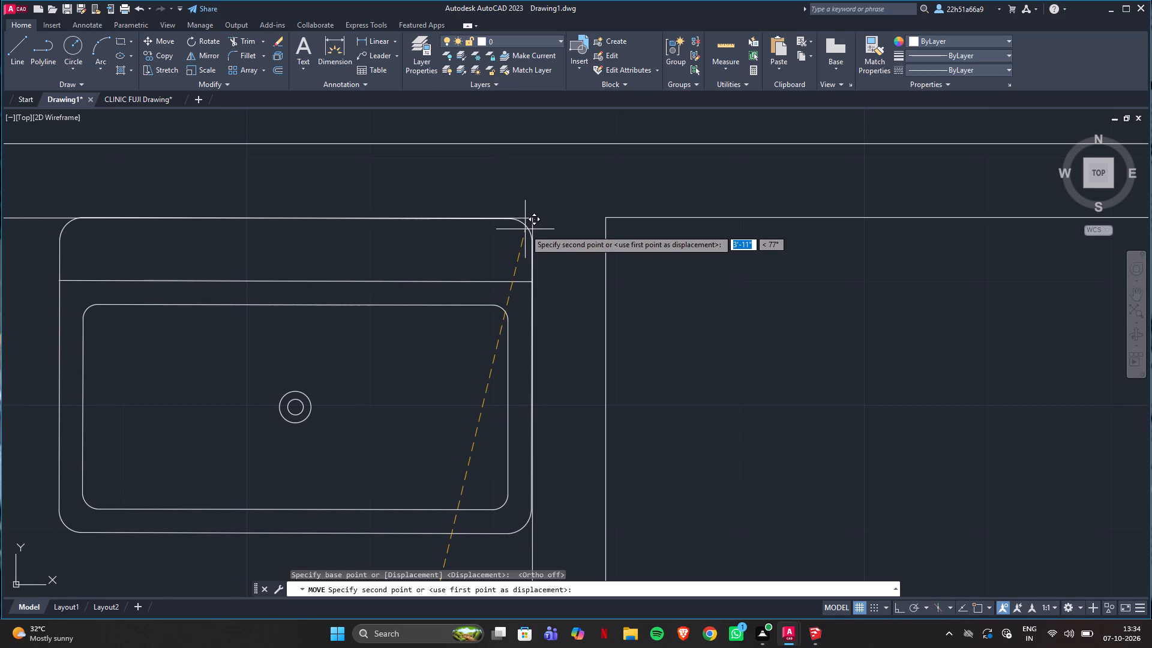
{"action": "left_click", "coordinate": [525, 229]}
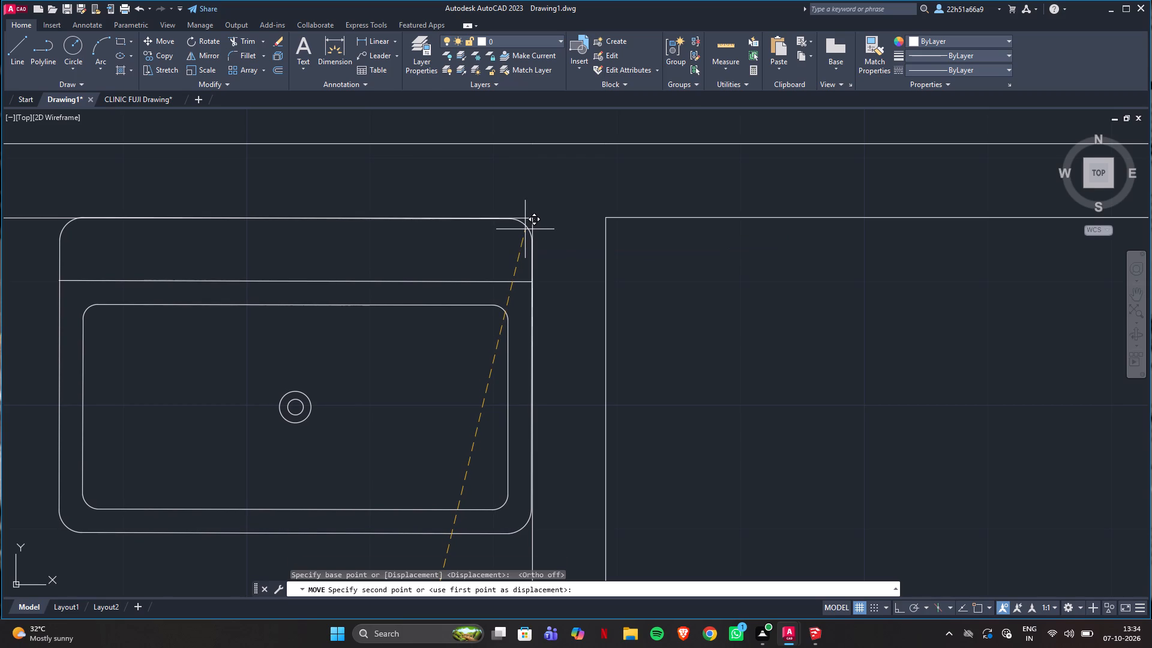
Compare the sinks placed in Drawing1's two rooms north of reception with the matching waiting halls in CLINIC FUJI Drawing.
{"action": "scroll", "coordinate": [527, 249], "scroll_direction": "down", "scroll_amount": 4}
{"action": "scroll", "coordinate": [500, 343], "scroll_direction": "down", "scroll_amount": 1}
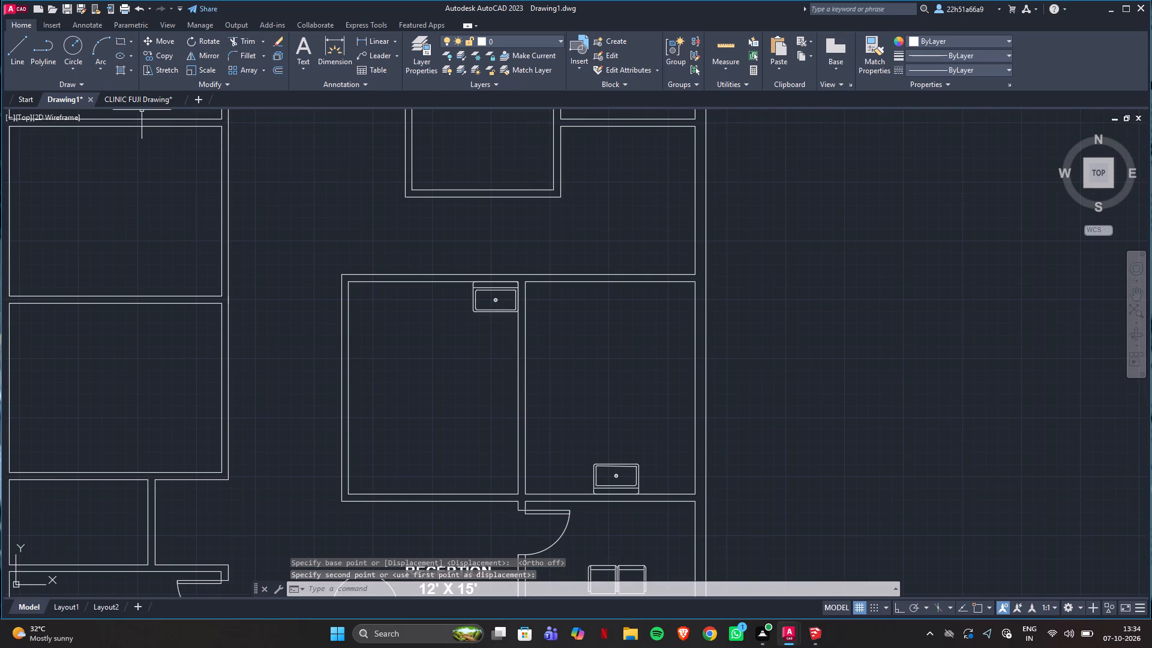
{"action": "left_click", "coordinate": [132, 102]}
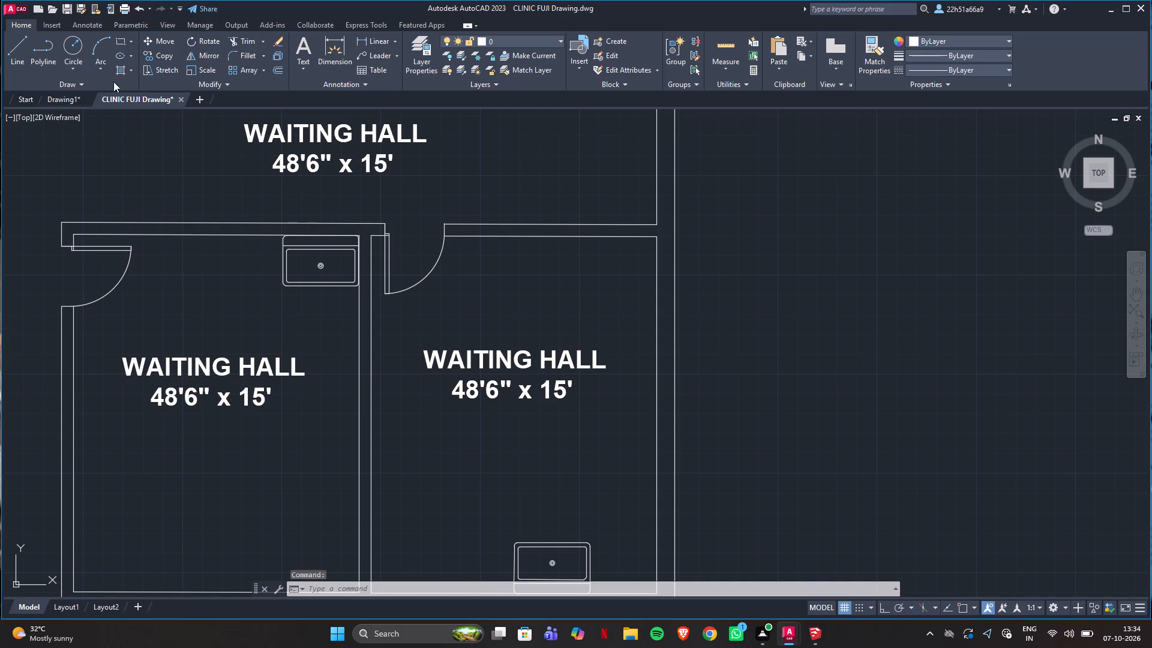
{"action": "scroll", "coordinate": [256, 345], "scroll_direction": "down", "scroll_amount": 2}
{"action": "left_click", "coordinate": [67, 99]}
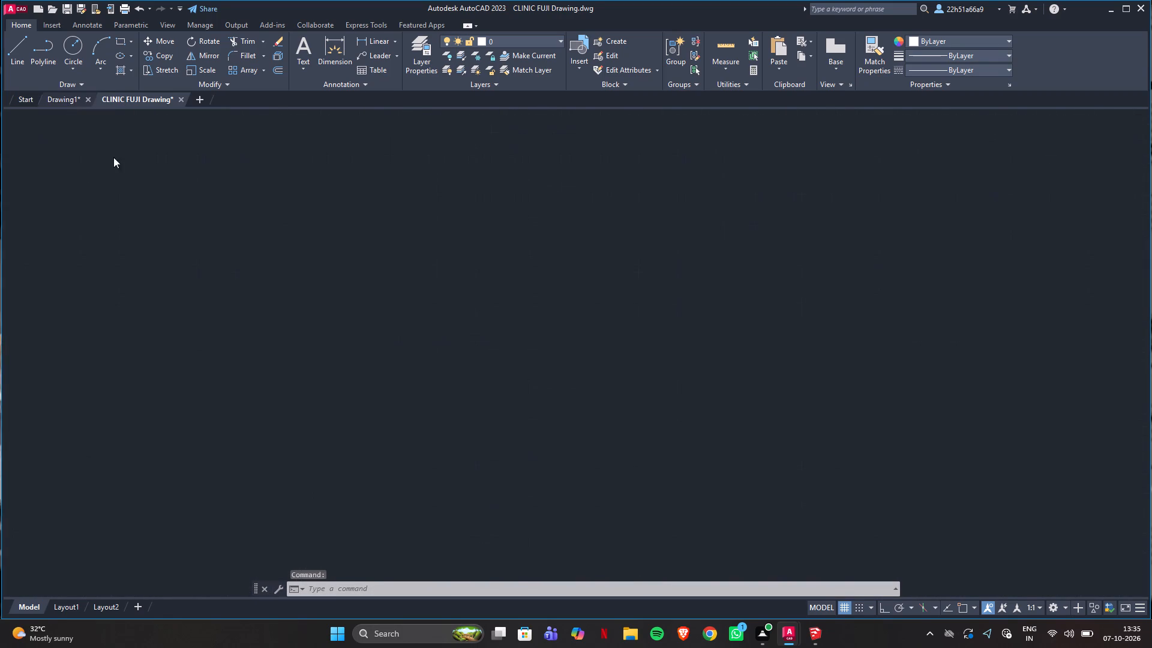
{"action": "scroll", "coordinate": [400, 348], "scroll_direction": "down", "scroll_amount": 1}
{"action": "middle_click_drag", "start_coordinate": [400, 348], "coordinate": [470, 306]}
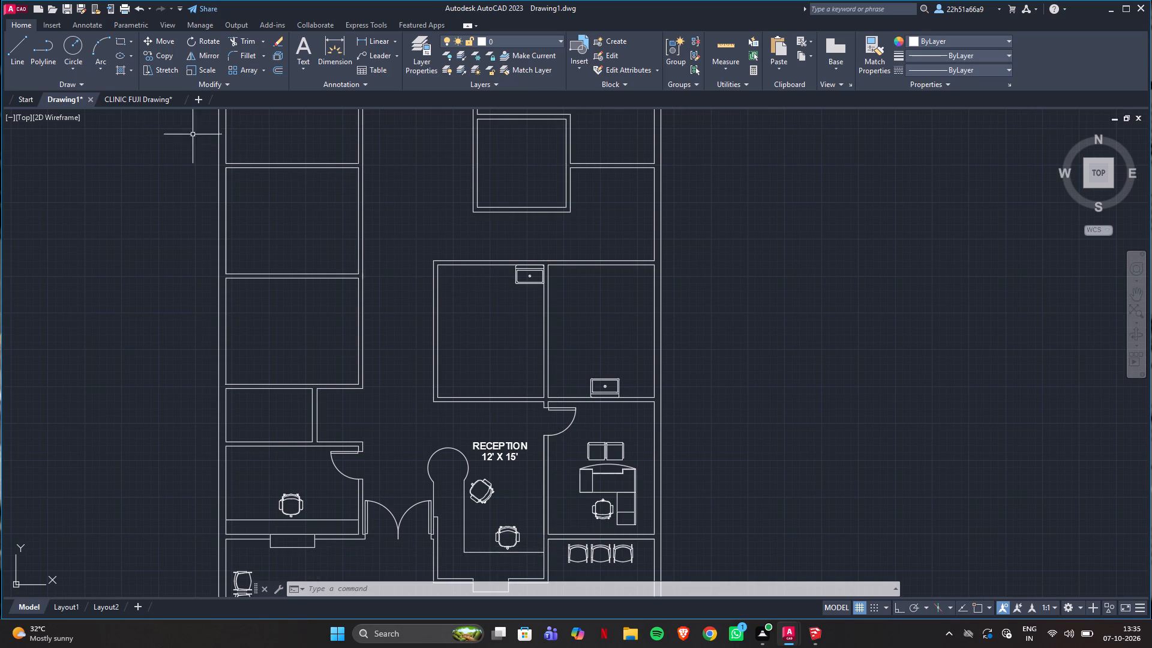
Copy the testing & lab room's two counter lines from CLINIC FUJI Drawing into the northwest corner of the matching room in Drawing1.
{"action": "left_click", "coordinate": [119, 98]}
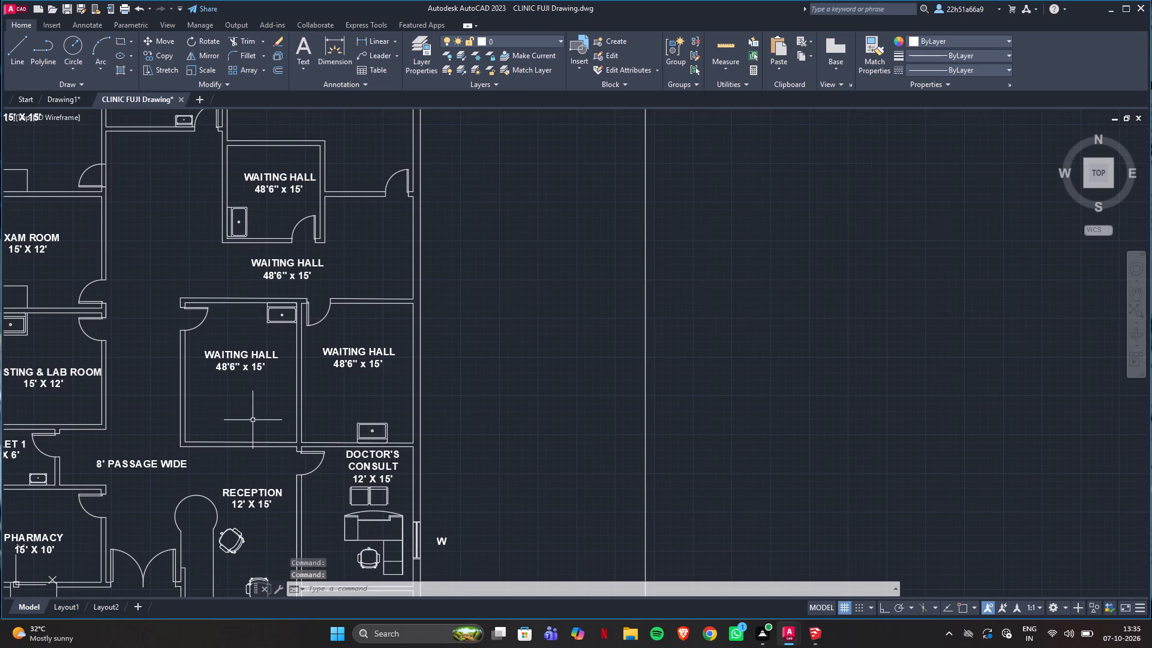
{"action": "middle_click_drag", "start_coordinate": [252, 420], "coordinate": [481, 400]}
{"action": "scroll", "coordinate": [285, 341], "scroll_direction": "up", "scroll_amount": 2}
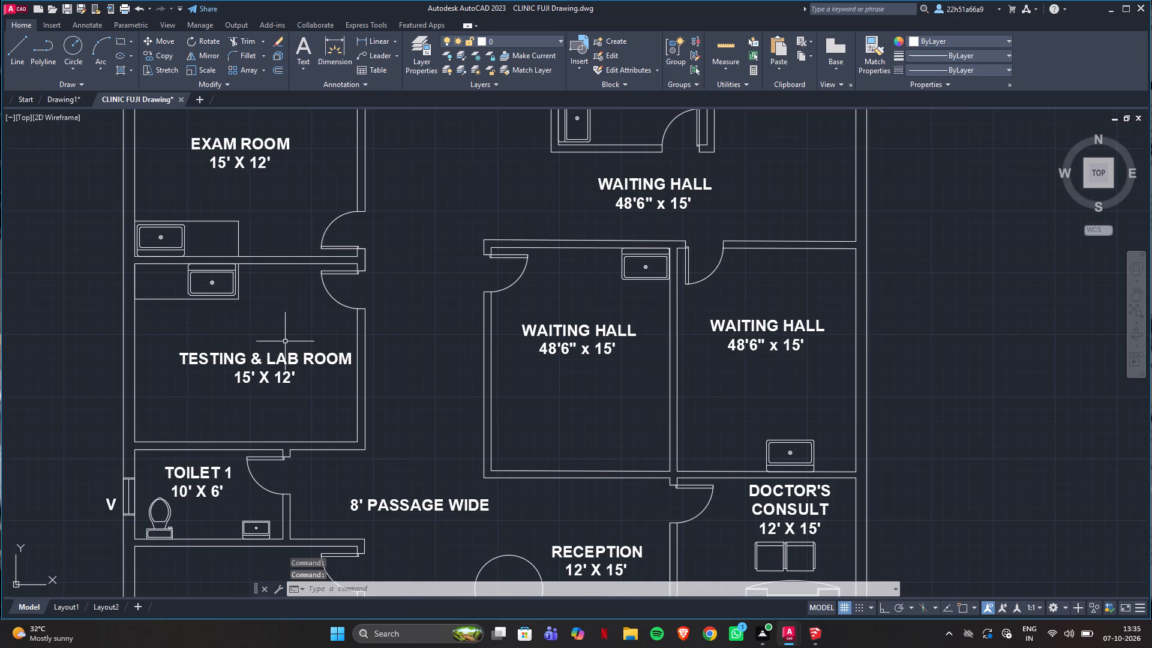
{"action": "middle_click_drag", "start_coordinate": [285, 341], "coordinate": [410, 343]}
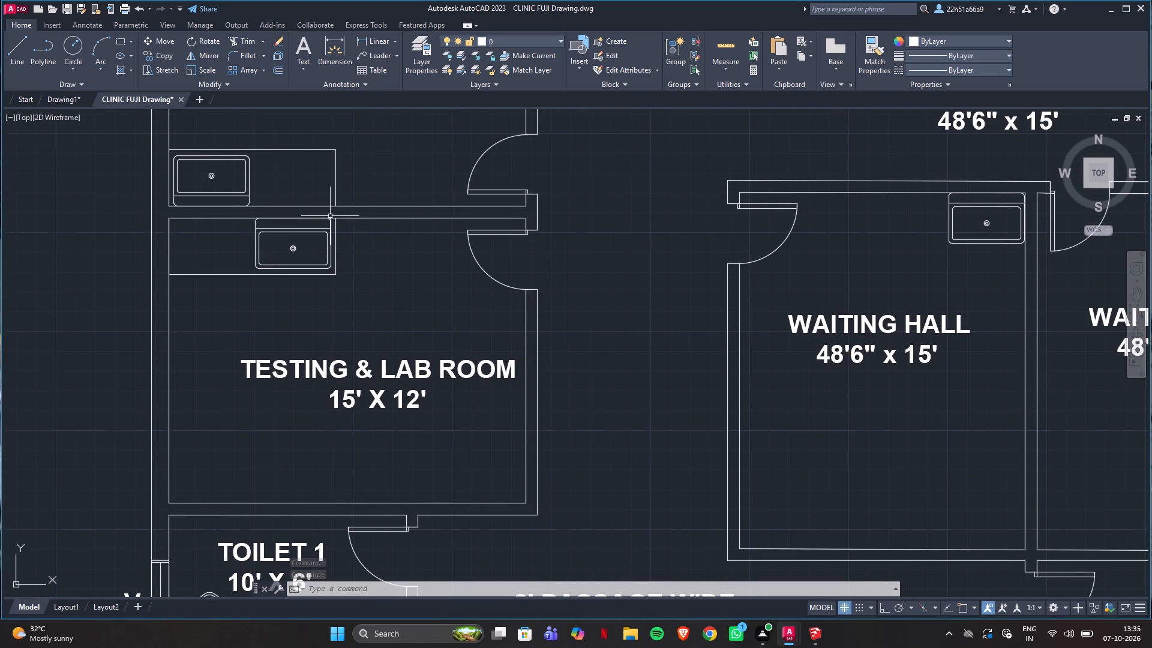
{"action": "middle_click_drag", "start_coordinate": [368, 180], "coordinate": [418, 361]}
{"action": "scroll", "coordinate": [371, 470], "scroll_direction": "up", "scroll_amount": 1}
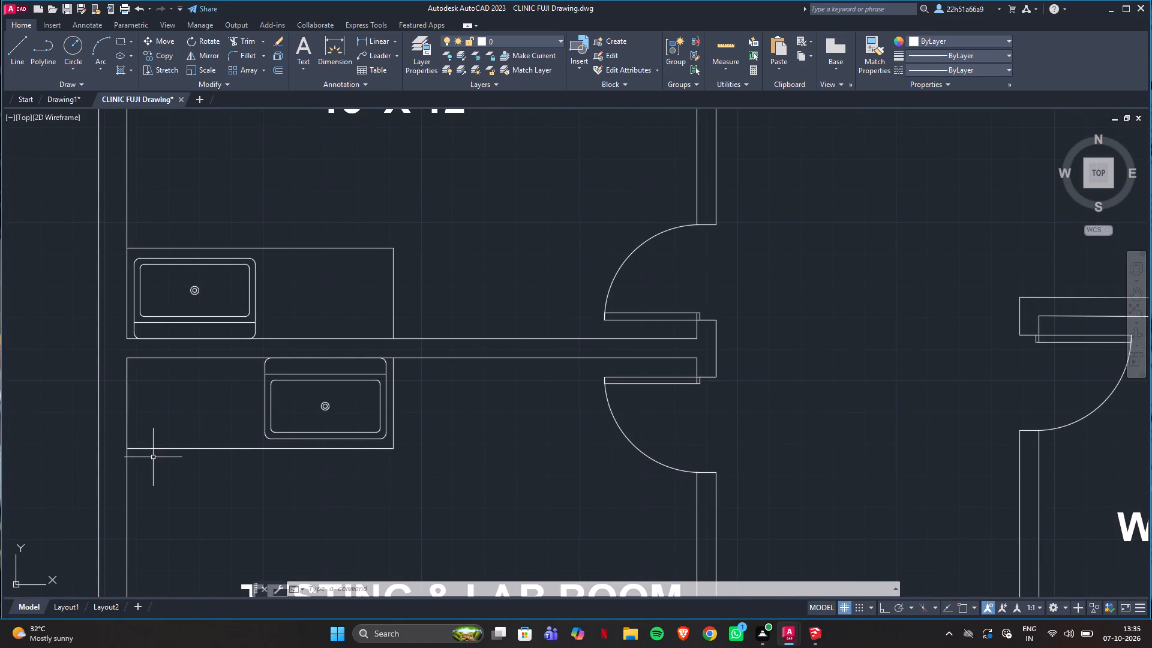
{"action": "left_click", "coordinate": [157, 449]}
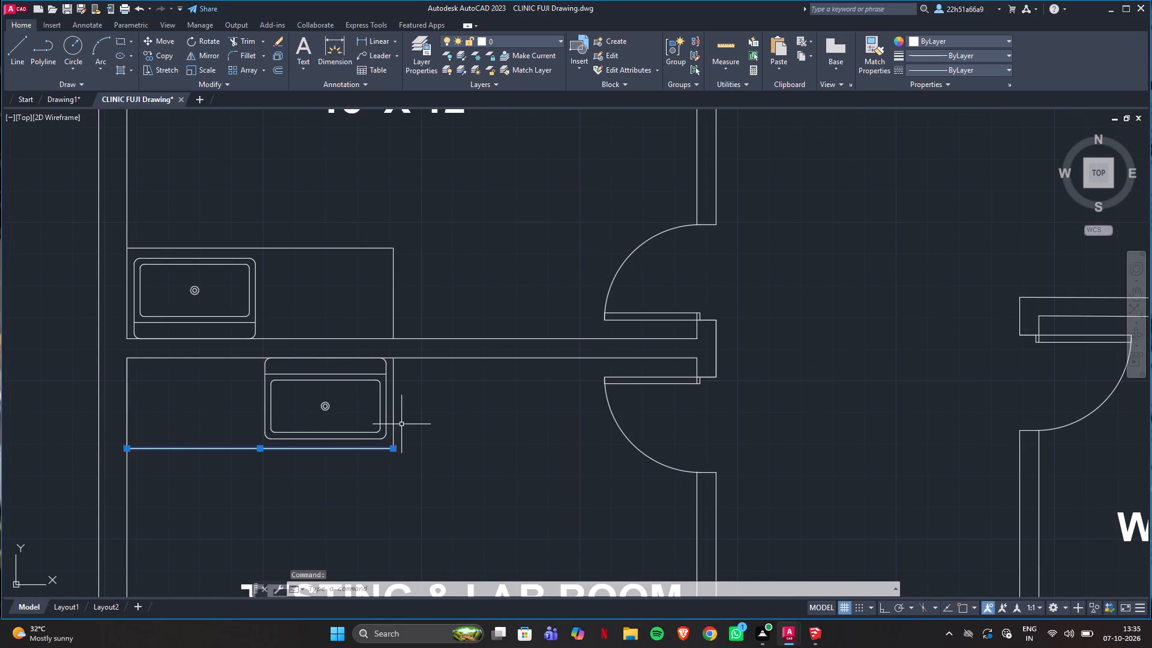
{"action": "left_click", "coordinate": [394, 427]}
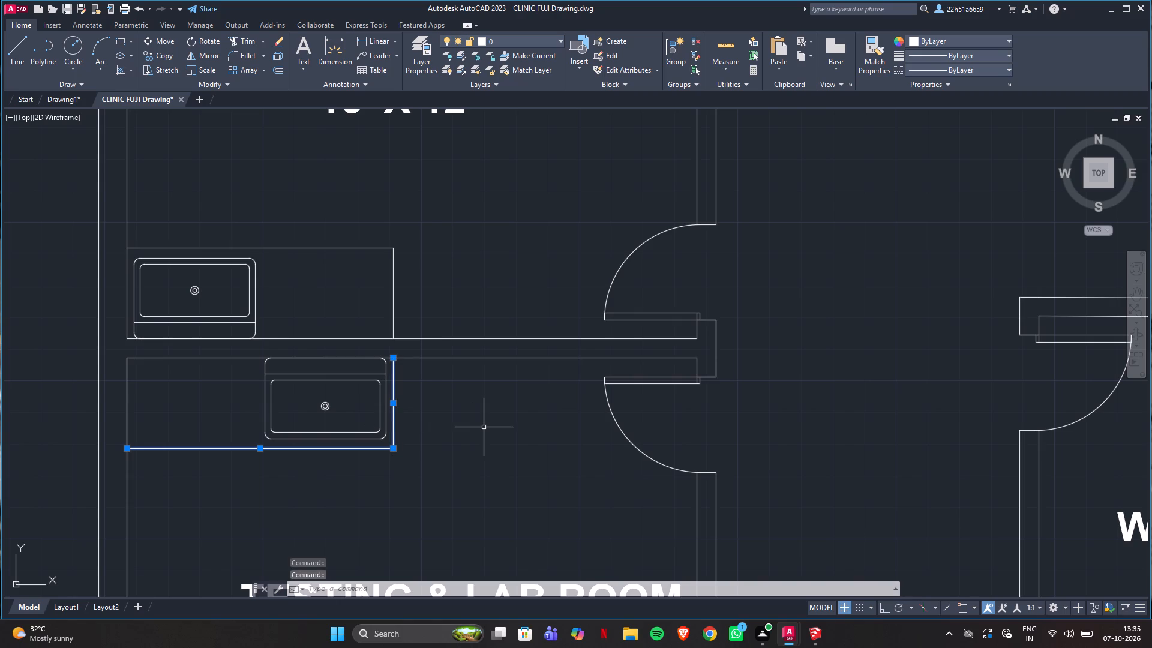
{"action": "key", "text": "ctrl+c"}
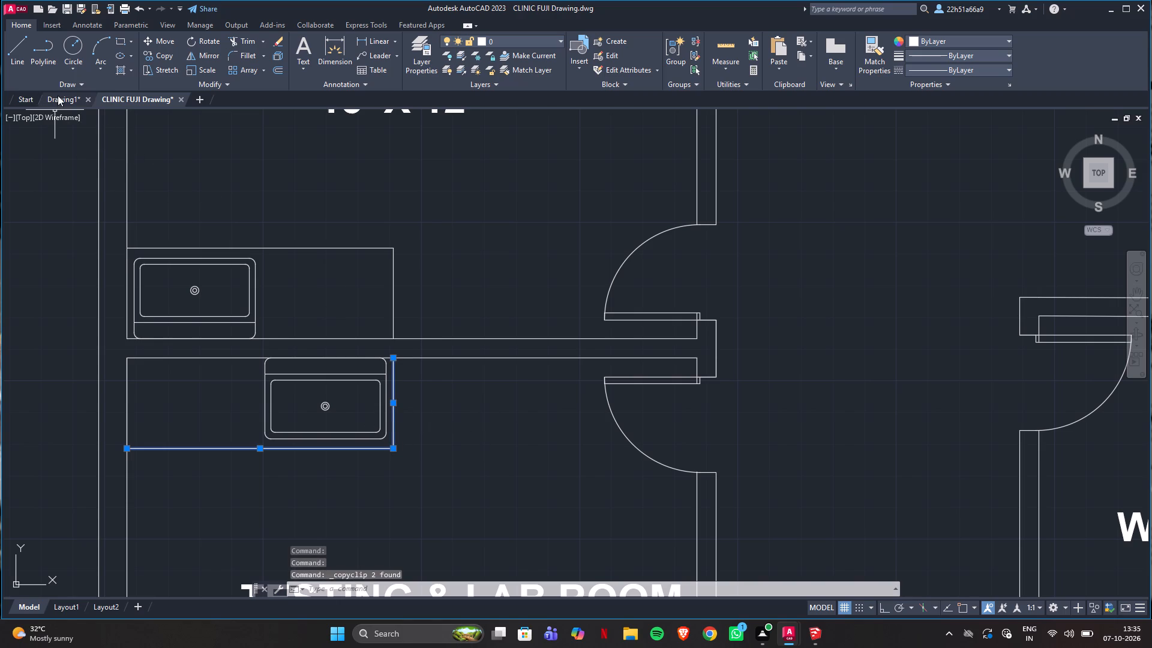
{"action": "left_click", "coordinate": [58, 95]}
{"action": "scroll", "coordinate": [242, 283], "scroll_direction": "up", "scroll_amount": 2}
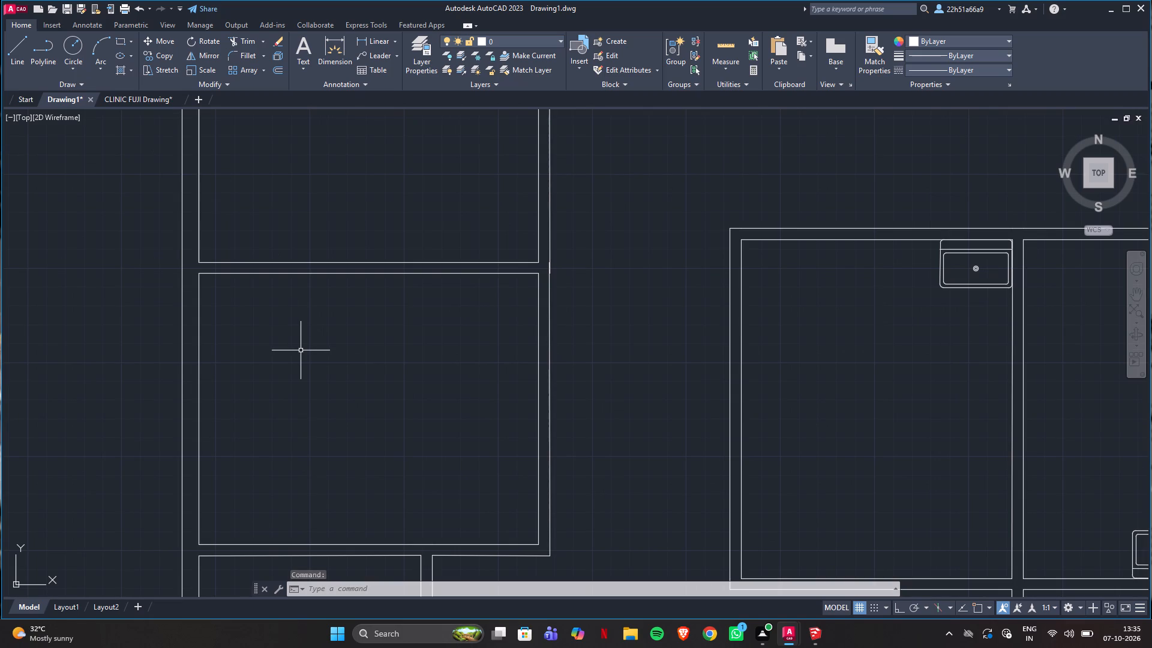
{"action": "key", "text": "v"}
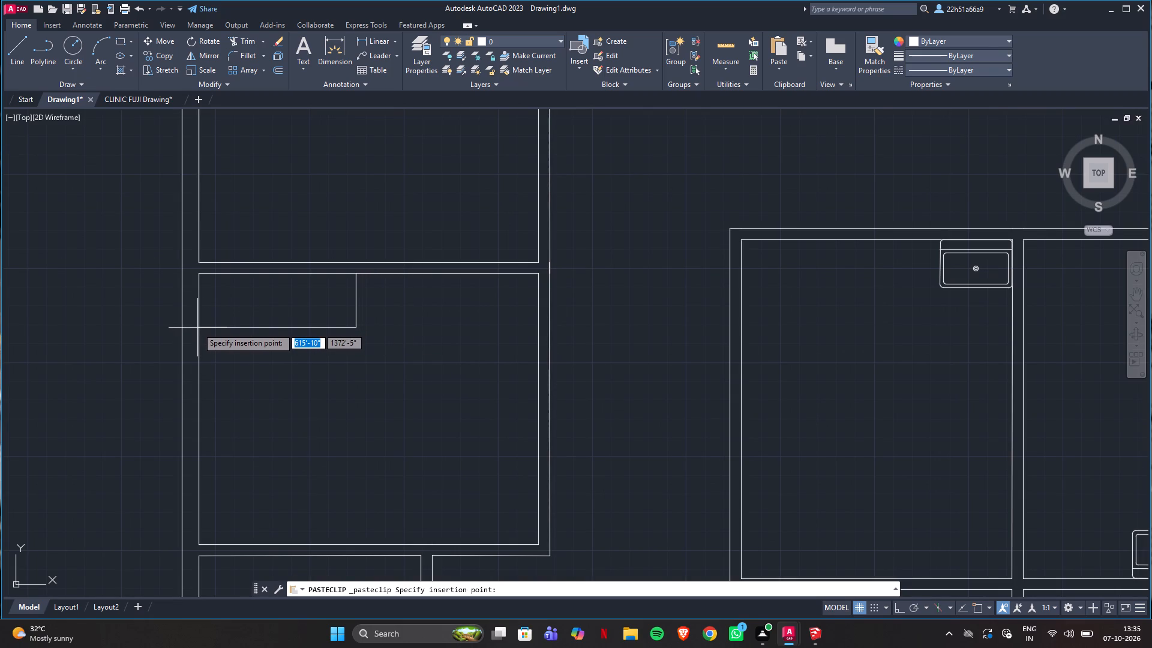
{"action": "left_click", "coordinate": [197, 328]}
Move the pasted counter's east line straight south with Ortho on, bringing its overshooting upper end onto the room's north wall line.
{"action": "scroll", "coordinate": [195, 319], "scroll_direction": "up", "scroll_amount": 3}
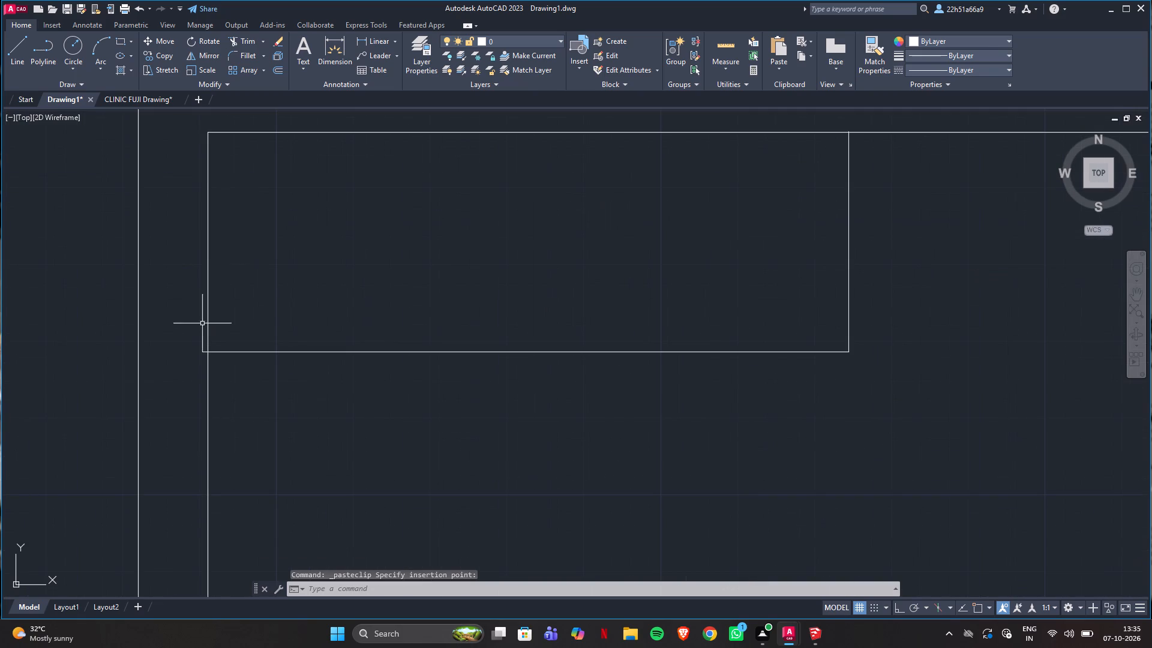
{"action": "scroll", "coordinate": [881, 95], "scroll_direction": "up", "scroll_amount": 6}
{"action": "scroll", "coordinate": [825, 161], "scroll_direction": "up", "scroll_amount": 2}
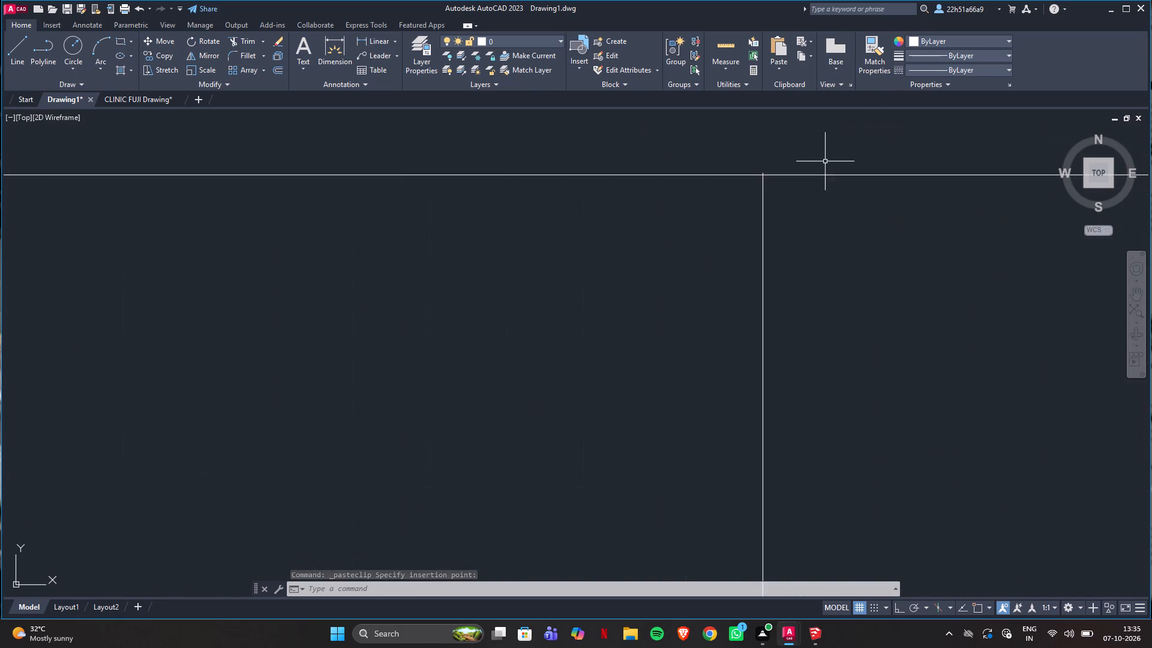
{"action": "scroll", "coordinate": [769, 169], "scroll_direction": "up", "scroll_amount": 7}
{"action": "scroll", "coordinate": [661, 272], "scroll_direction": "up", "scroll_amount": 3}
{"action": "middle_click_drag", "start_coordinate": [691, 233], "coordinate": [638, 292]}
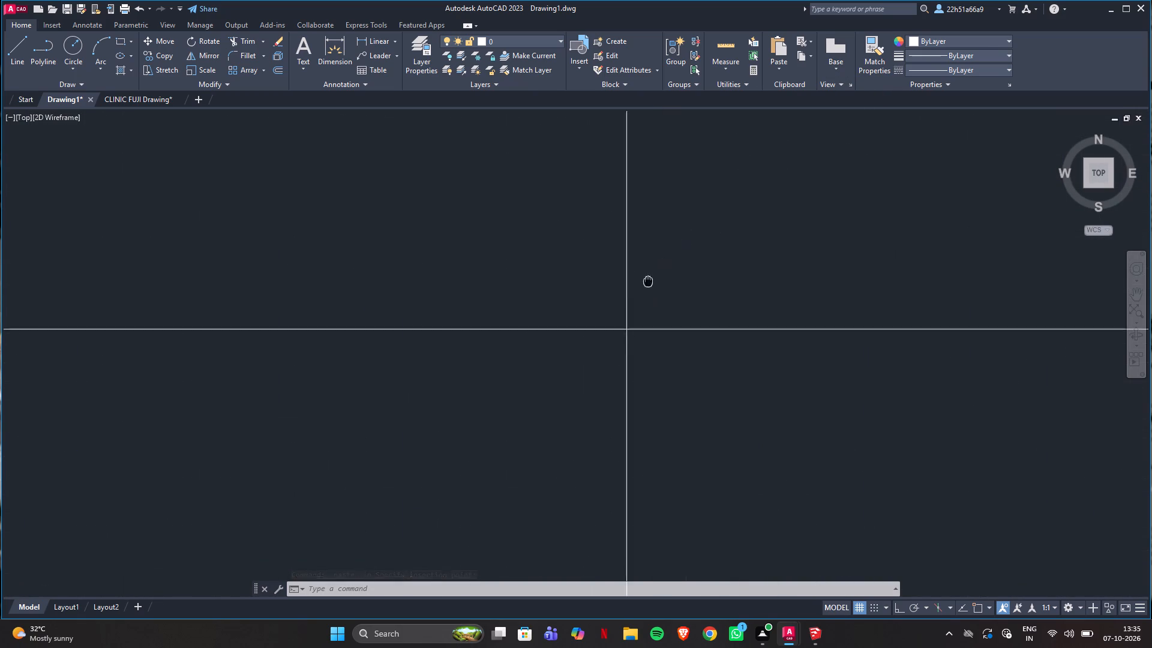
{"action": "middle_click_drag", "start_coordinate": [638, 292], "coordinate": [564, 358]}
{"action": "left_click", "coordinate": [532, 304]}
{"action": "left_click", "coordinate": [535, 299]}
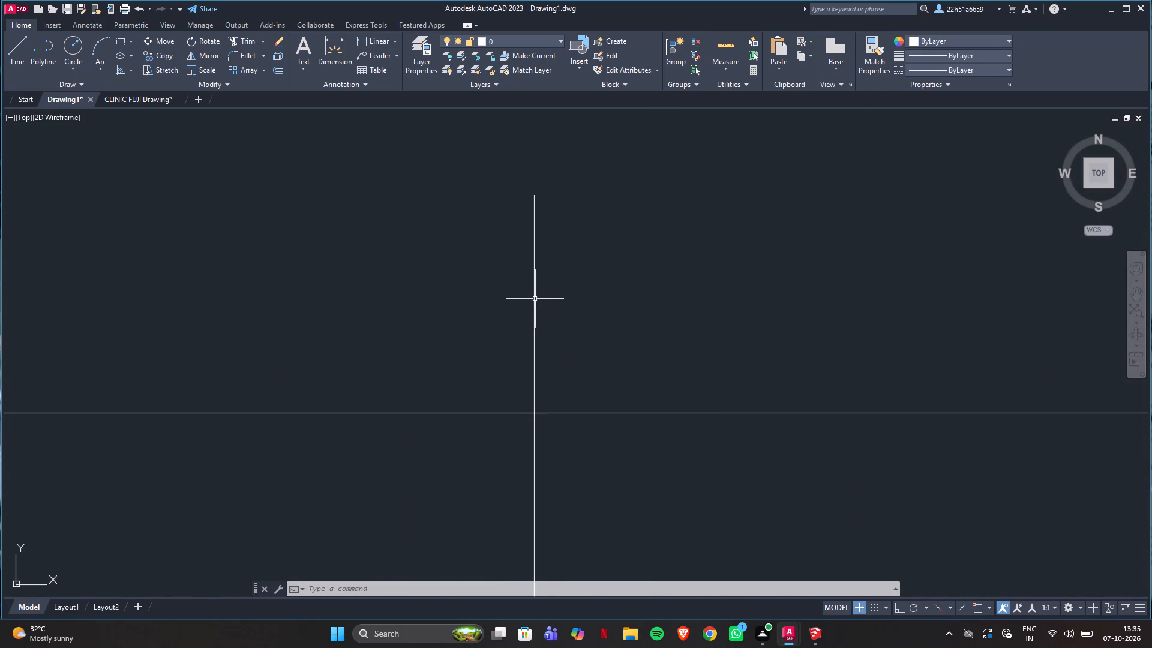
{"action": "left_click", "coordinate": [536, 295]}
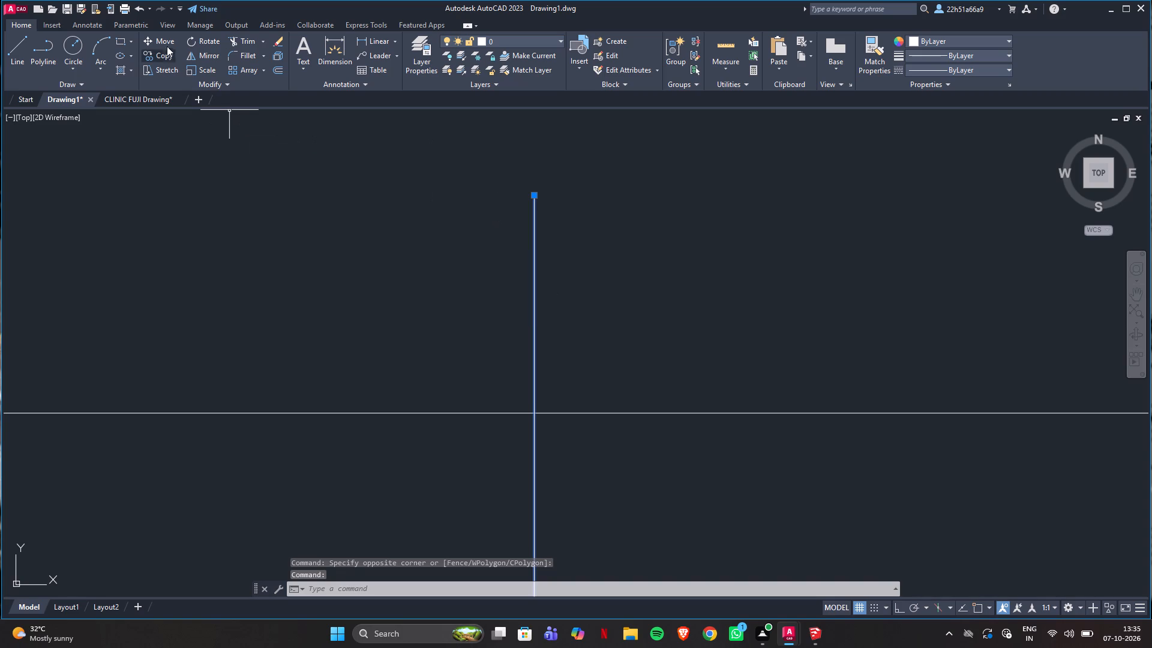
{"action": "left_click", "coordinate": [167, 43]}
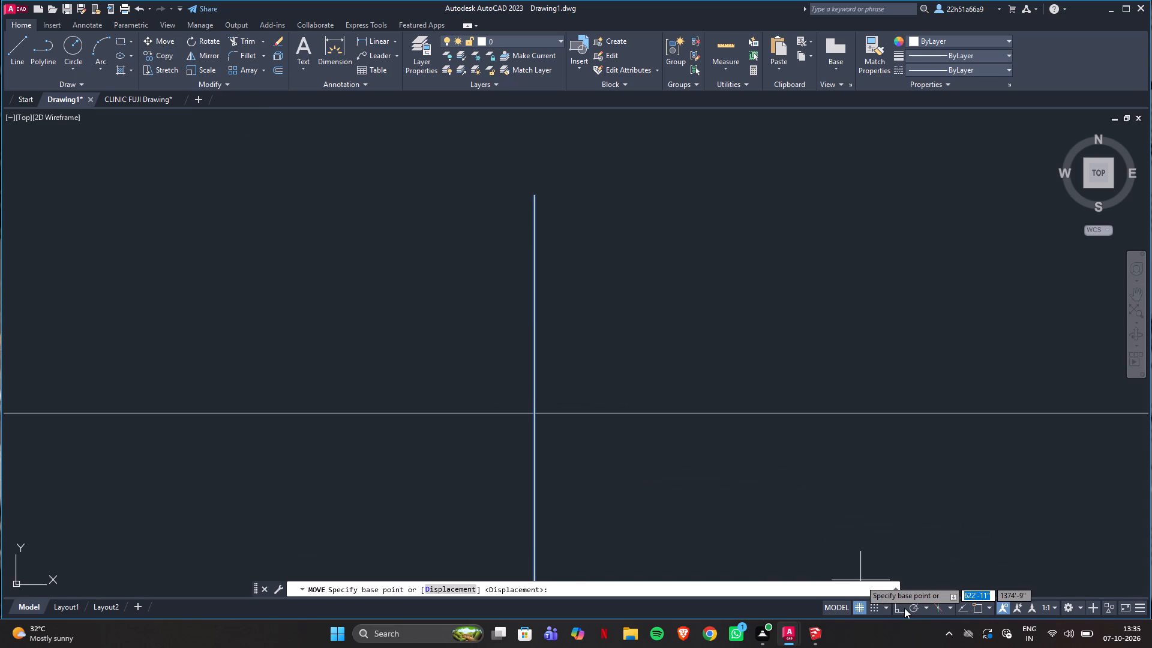
{"action": "left_click", "coordinate": [902, 605]}
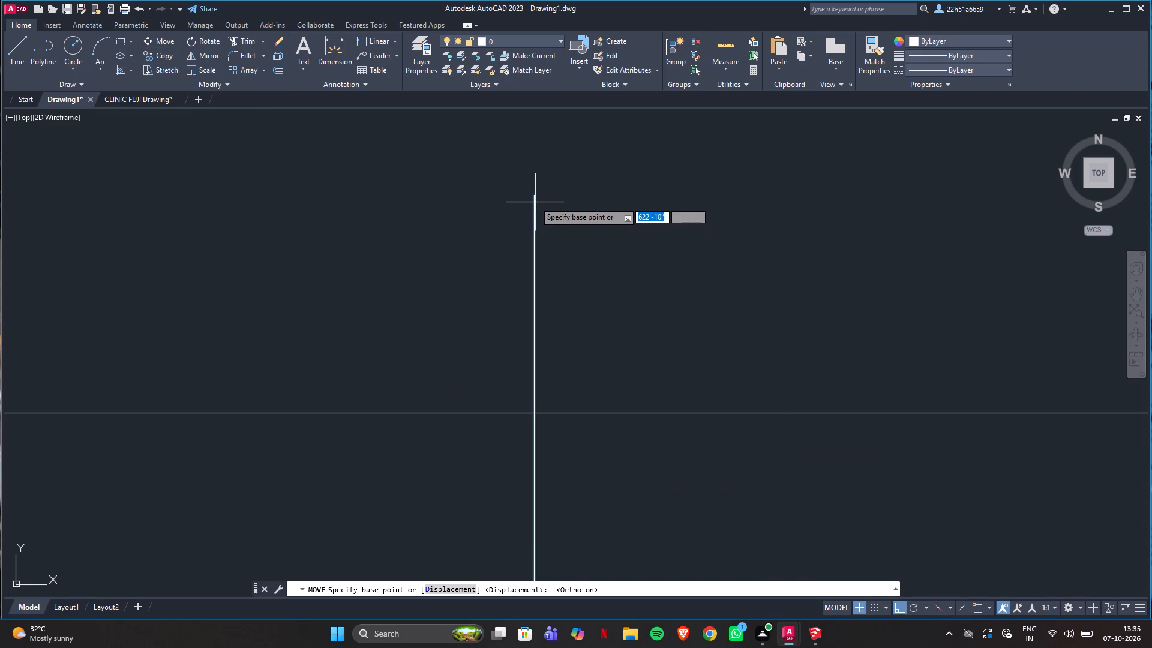
{"action": "left_click", "coordinate": [534, 197]}
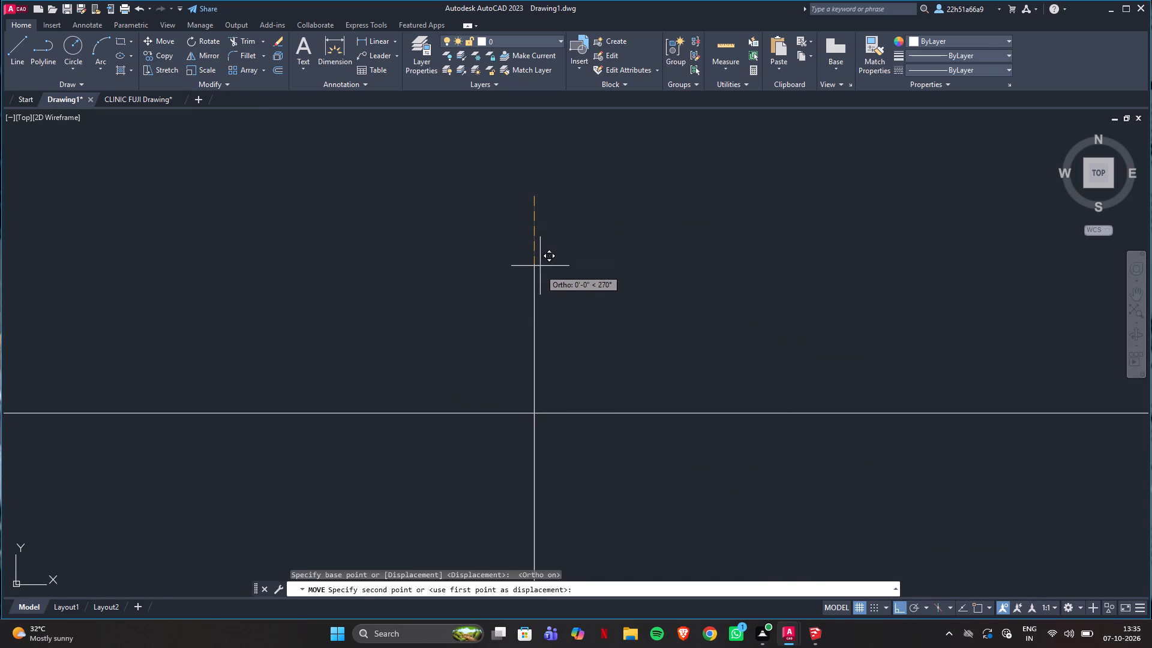
{"action": "left_click", "coordinate": [534, 413]}
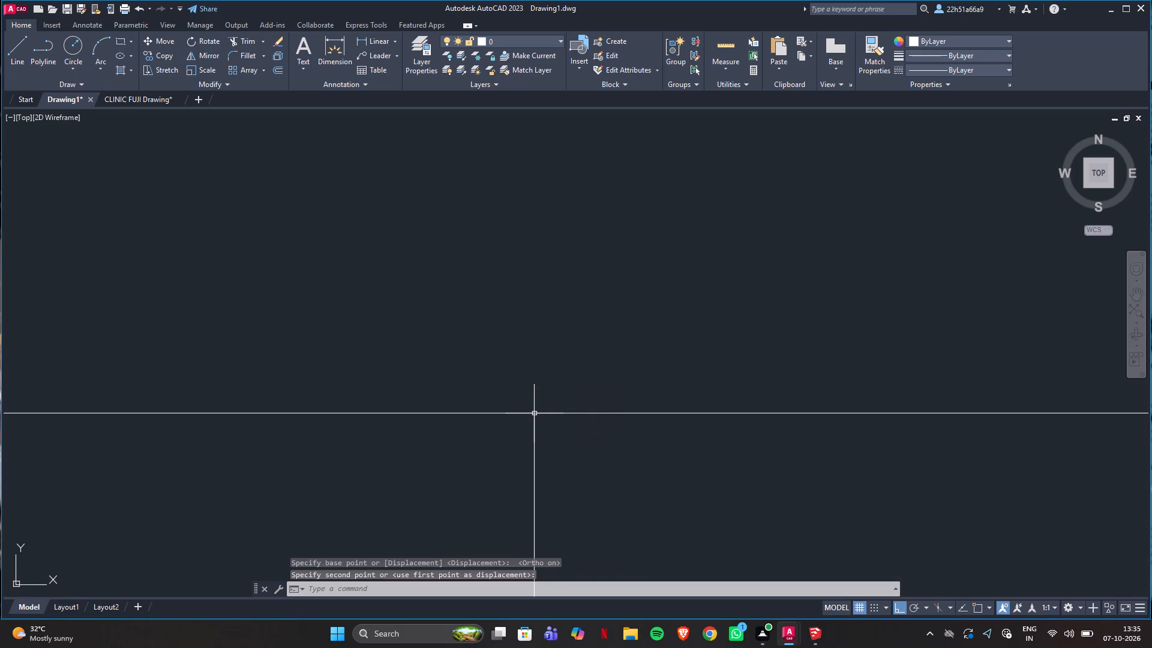
Move the counter's east line south again at closer zoom, placing its upper end on the north wall line with Ortho.
{"action": "scroll", "coordinate": [606, 400], "scroll_direction": "down", "scroll_amount": 3}
{"action": "scroll", "coordinate": [606, 400], "scroll_direction": "up", "scroll_amount": 3}
{"action": "scroll", "coordinate": [487, 441], "scroll_direction": "up", "scroll_amount": 3}
{"action": "scroll", "coordinate": [580, 380], "scroll_direction": "up", "scroll_amount": 3}
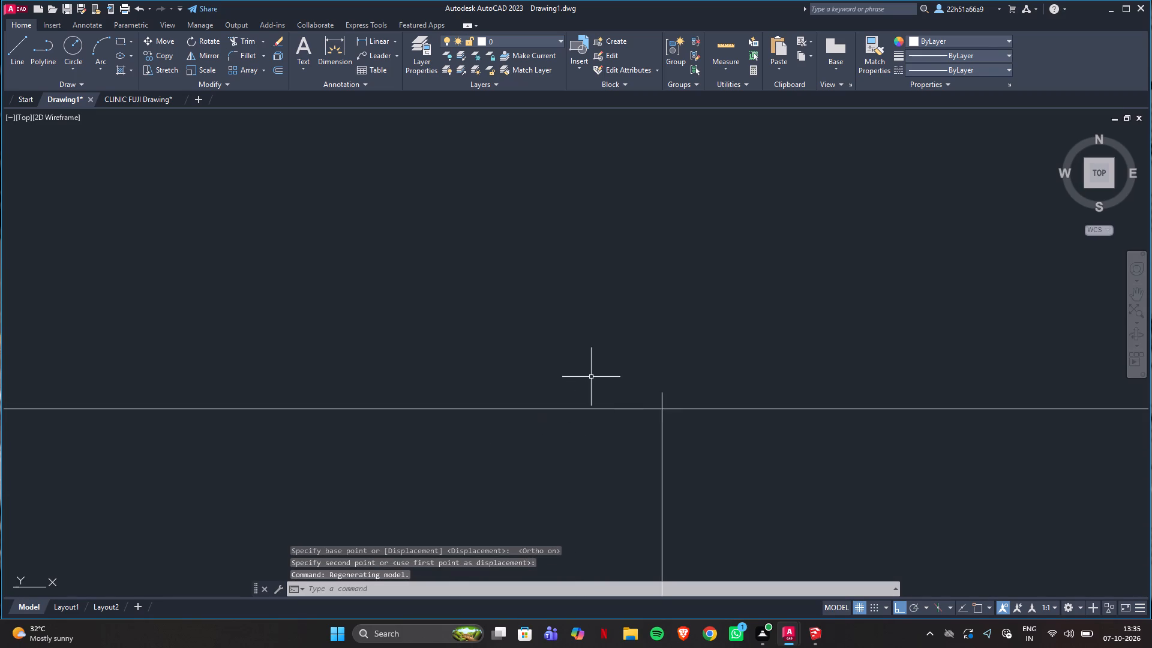
{"action": "middle_click_drag", "start_coordinate": [666, 390], "coordinate": [407, 304]}
{"action": "scroll", "coordinate": [382, 306], "scroll_direction": "up", "scroll_amount": 3}
{"action": "scroll", "coordinate": [491, 334], "scroll_direction": "up", "scroll_amount": 3}
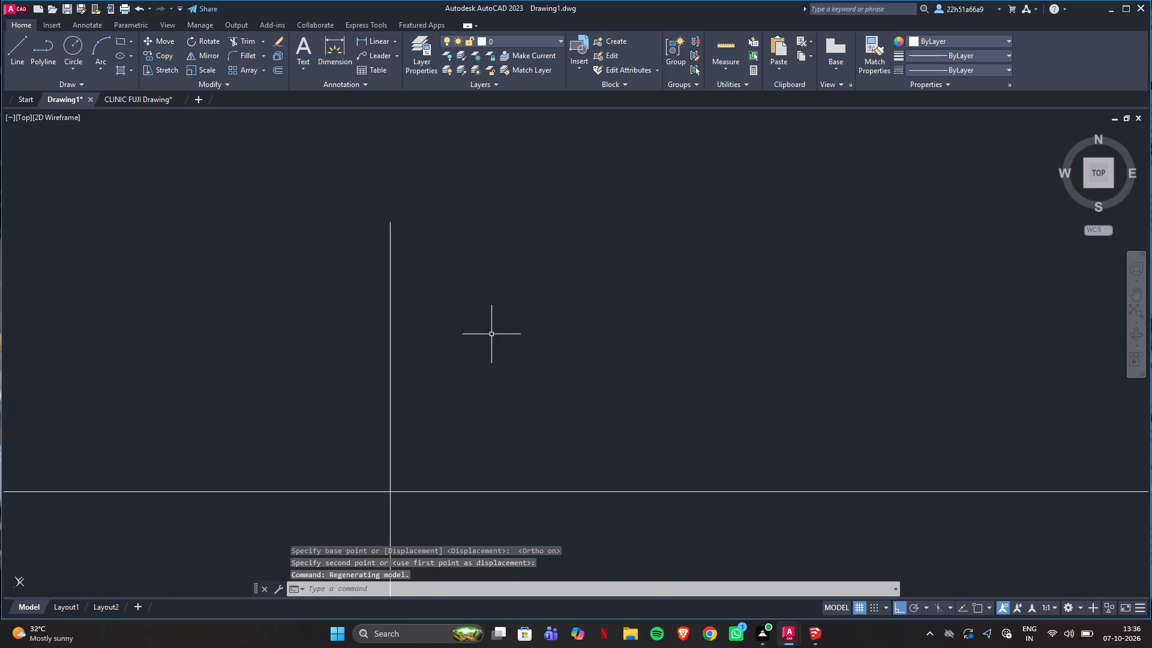
{"action": "left_click", "coordinate": [389, 228]}
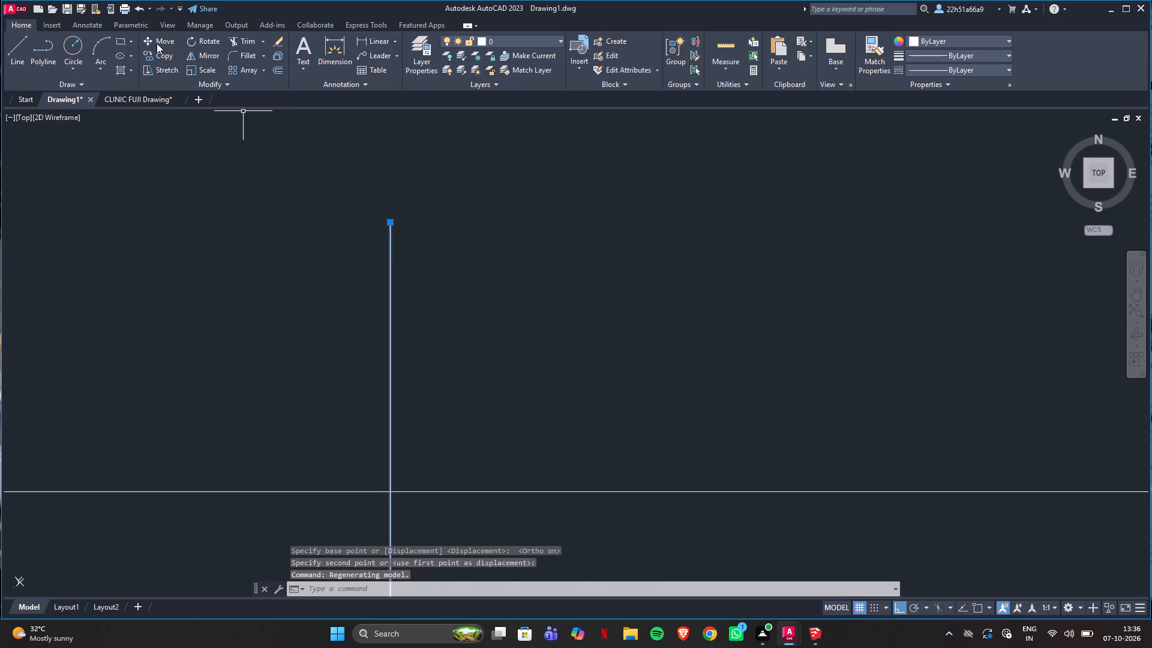
{"action": "left_click", "coordinate": [155, 37]}
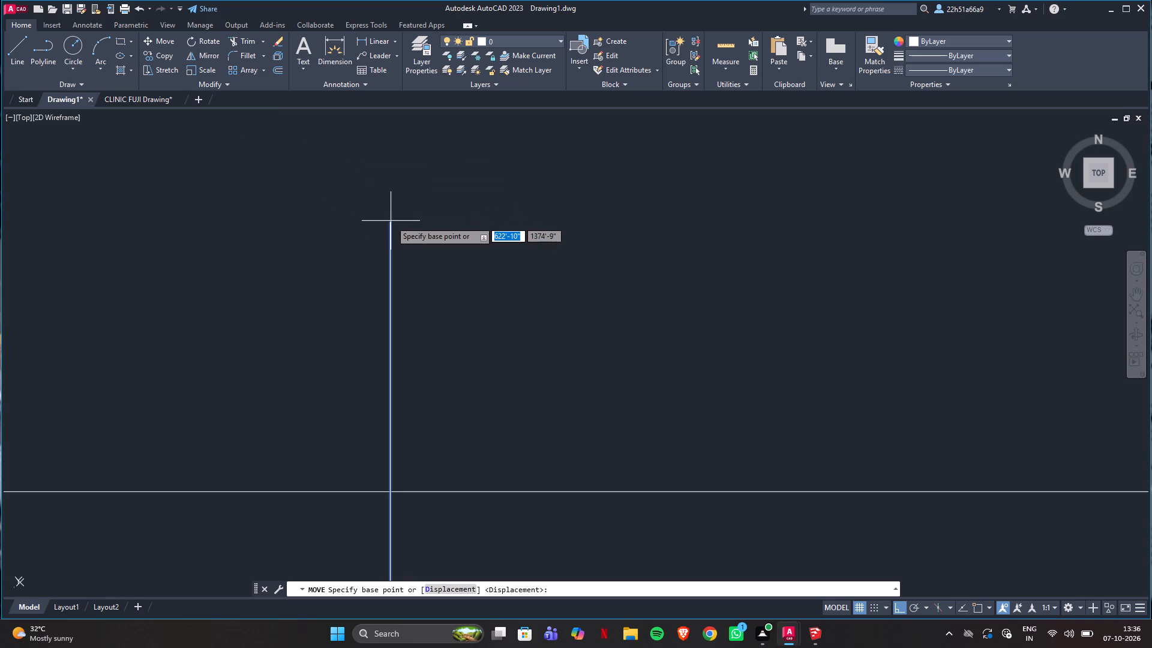
{"action": "left_click", "coordinate": [391, 223]}
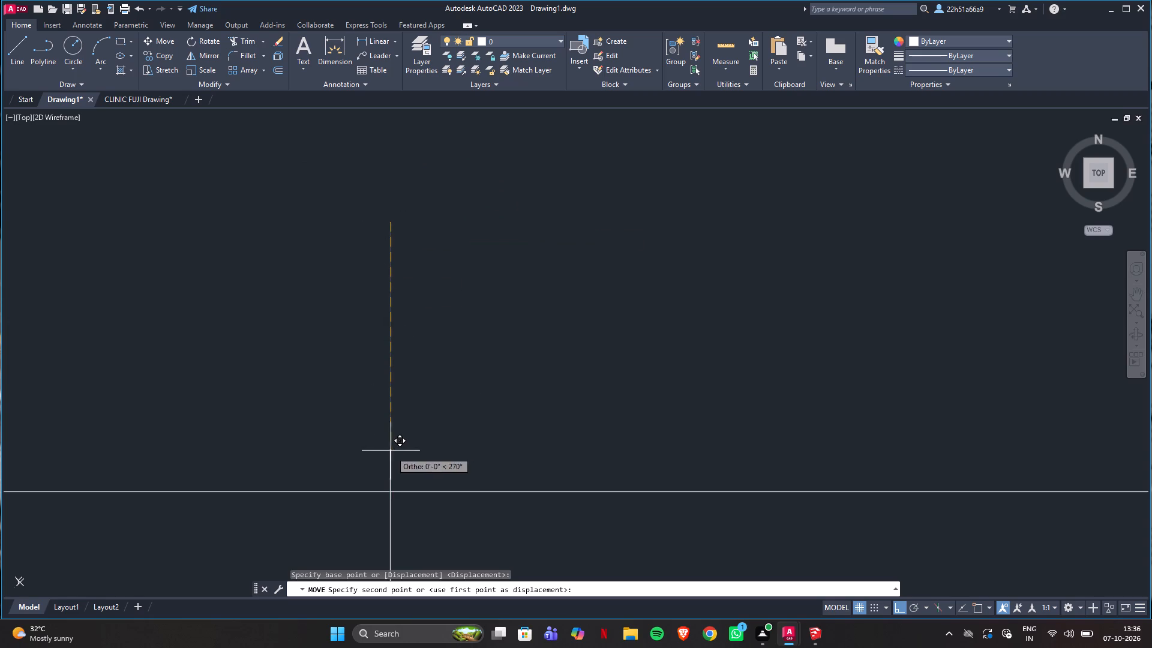
{"action": "left_click", "coordinate": [389, 492]}
Move the counter's east line south a third time to remove the tiny remaining overshoot past the north wall line.
{"action": "scroll", "coordinate": [450, 482], "scroll_direction": "down", "scroll_amount": 5}
{"action": "scroll", "coordinate": [454, 484], "scroll_direction": "up", "scroll_amount": 2}
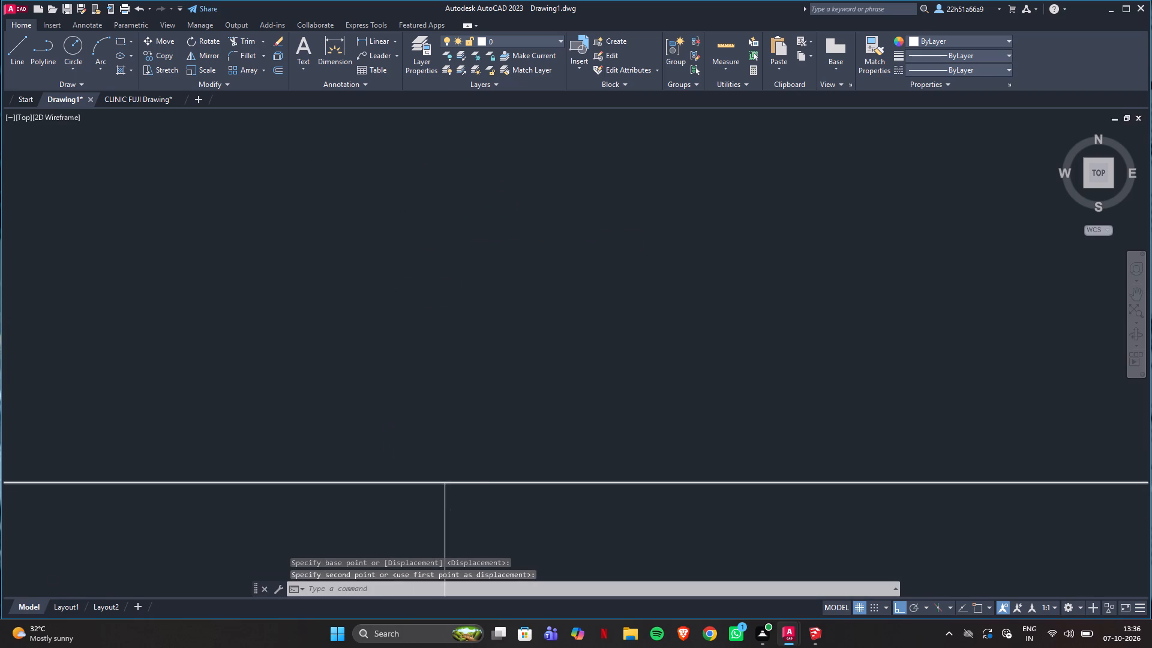
{"action": "scroll", "coordinate": [454, 484], "scroll_direction": "up", "scroll_amount": 3}
{"action": "scroll", "coordinate": [335, 478], "scroll_direction": "up", "scroll_amount": 3}
{"action": "scroll", "coordinate": [428, 488], "scroll_direction": "up", "scroll_amount": 4}
{"action": "scroll", "coordinate": [497, 351], "scroll_direction": "up", "scroll_amount": 3}
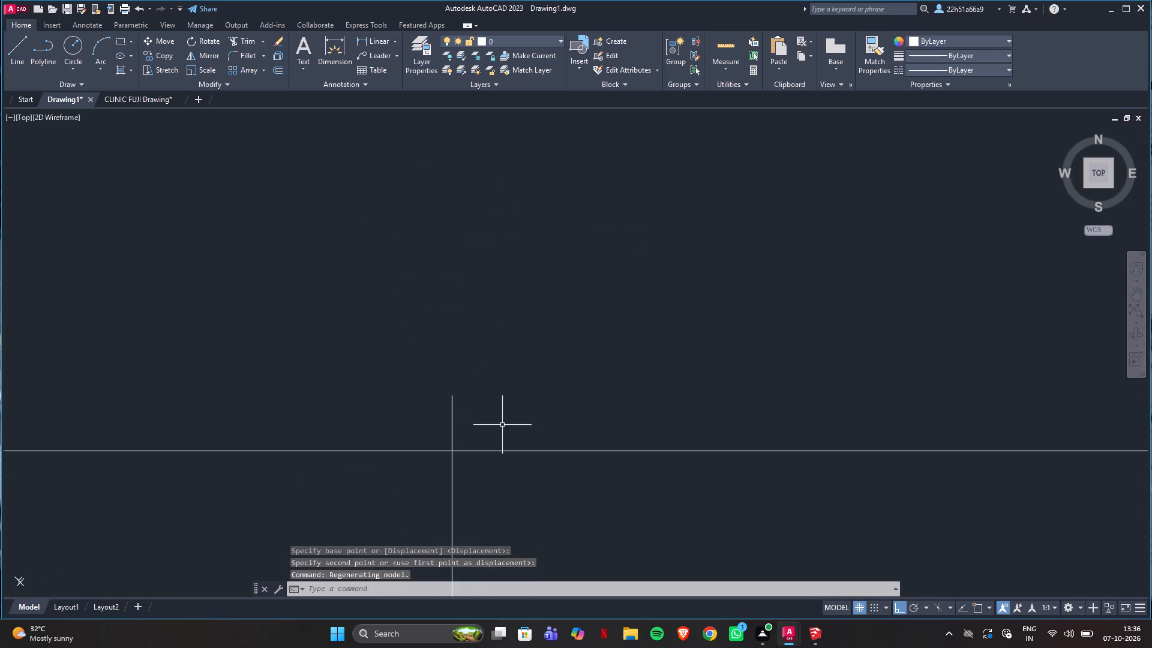
{"action": "middle_click_drag", "start_coordinate": [500, 429], "coordinate": [446, 297]}
{"action": "scroll", "coordinate": [414, 289], "scroll_direction": "up", "scroll_amount": 3}
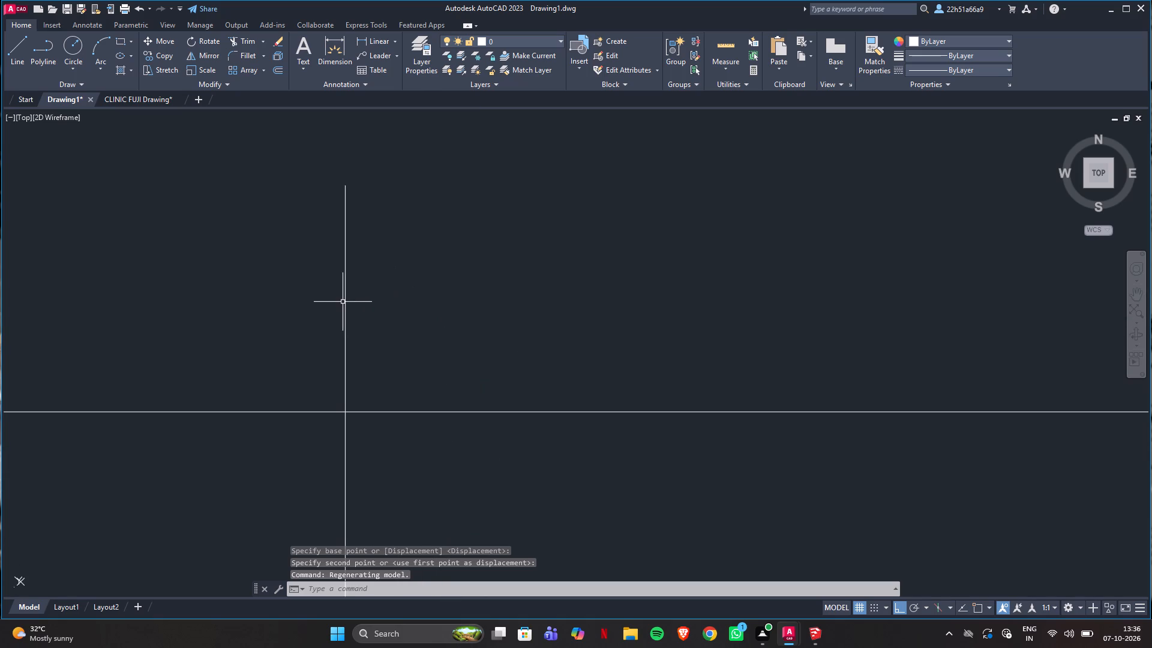
{"action": "left_click", "coordinate": [344, 300]}
{"action": "left_click", "coordinate": [157, 43]}
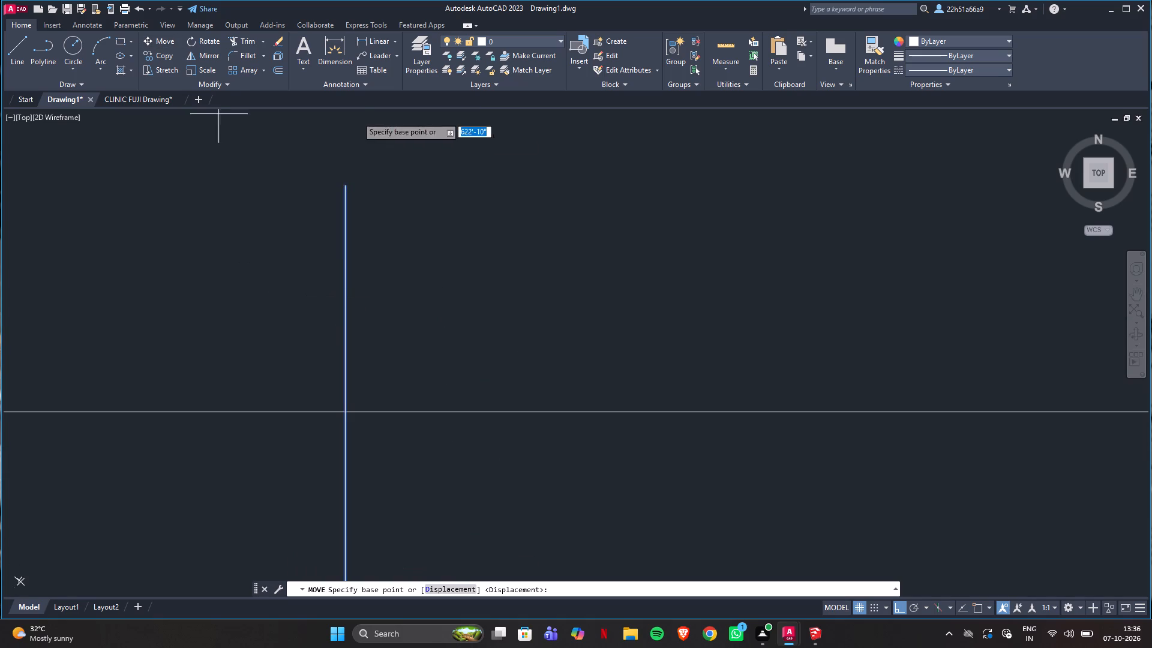
{"action": "left_click", "coordinate": [346, 187]}
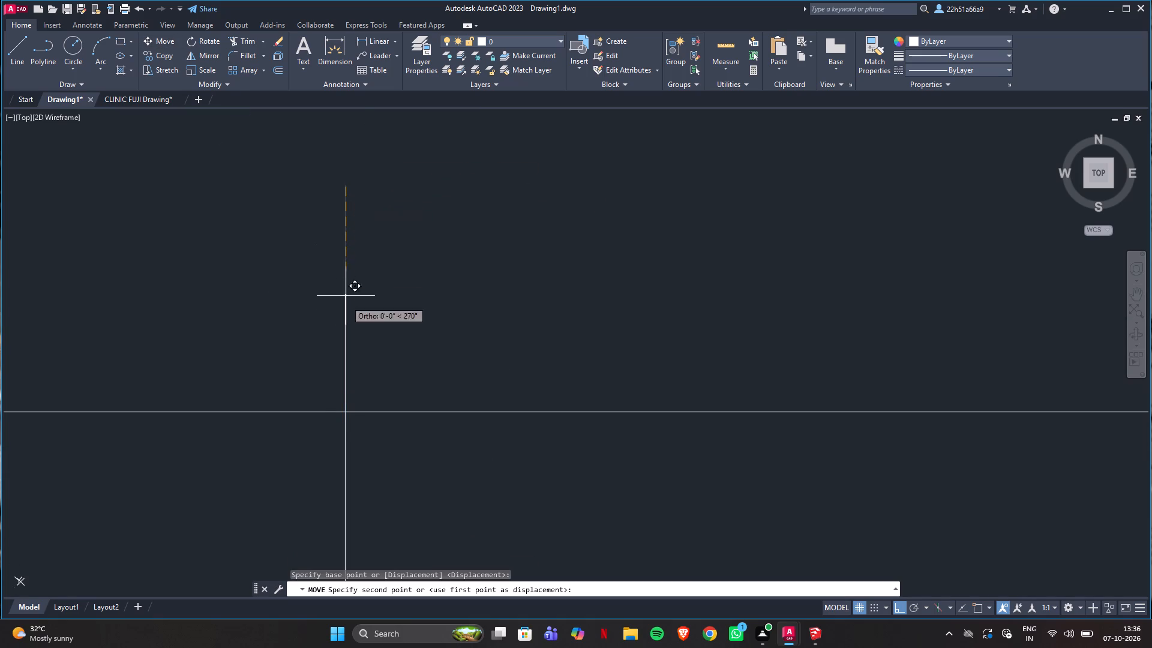
{"action": "left_click", "coordinate": [344, 413]}
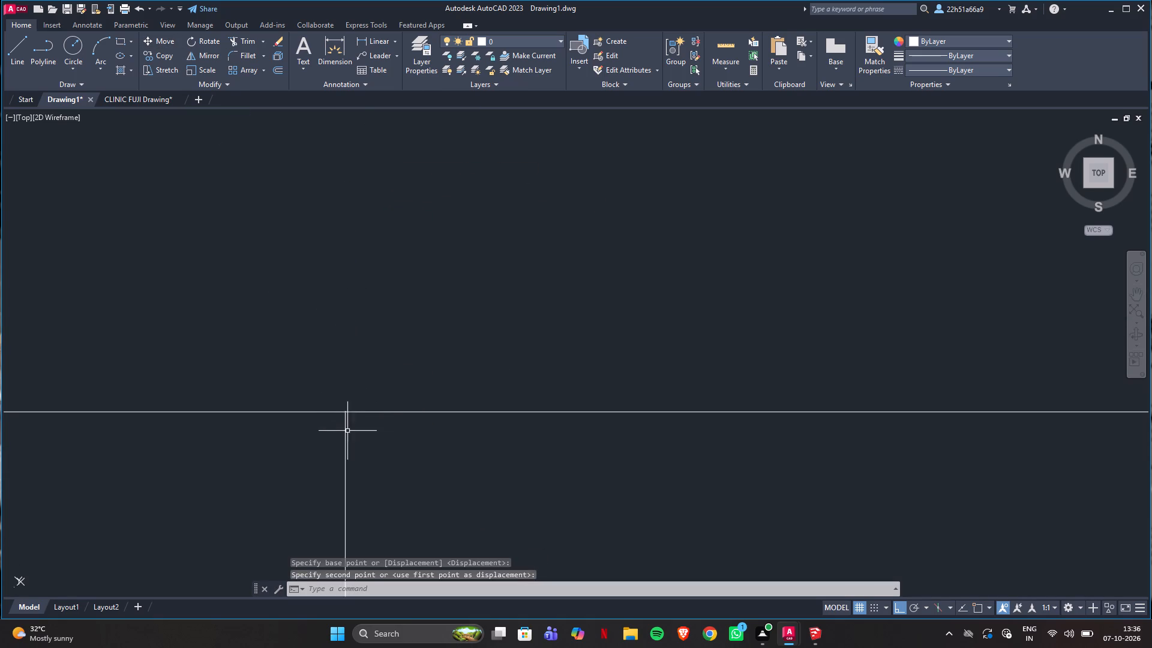
Move the counter's east line slightly south once more with Ortho on, placing its upper end on the north wall line.
{"action": "scroll", "coordinate": [345, 427], "scroll_direction": "up", "scroll_amount": 4}
{"action": "scroll", "coordinate": [375, 358], "scroll_direction": "down", "scroll_amount": 4}
{"action": "scroll", "coordinate": [375, 358], "scroll_direction": "up", "scroll_amount": 4}
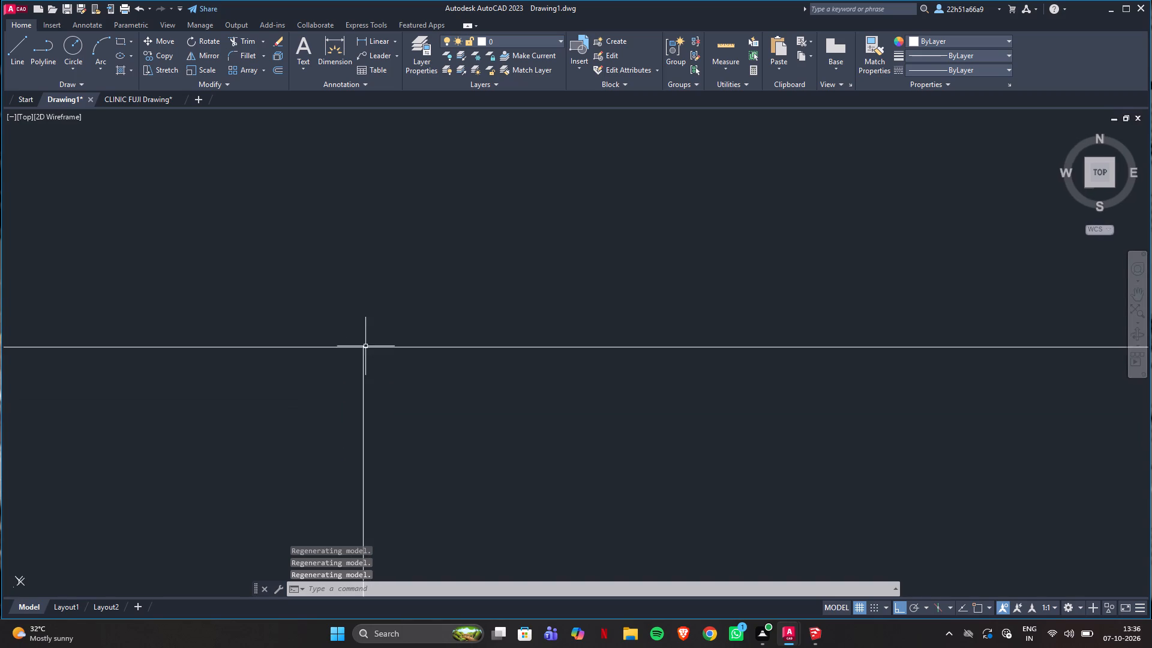
{"action": "scroll", "coordinate": [365, 344], "scroll_direction": "up", "scroll_amount": 2}
{"action": "middle_click_drag", "start_coordinate": [461, 360], "coordinate": [377, 212]}
{"action": "scroll", "coordinate": [376, 243], "scroll_direction": "down", "scroll_amount": 2}
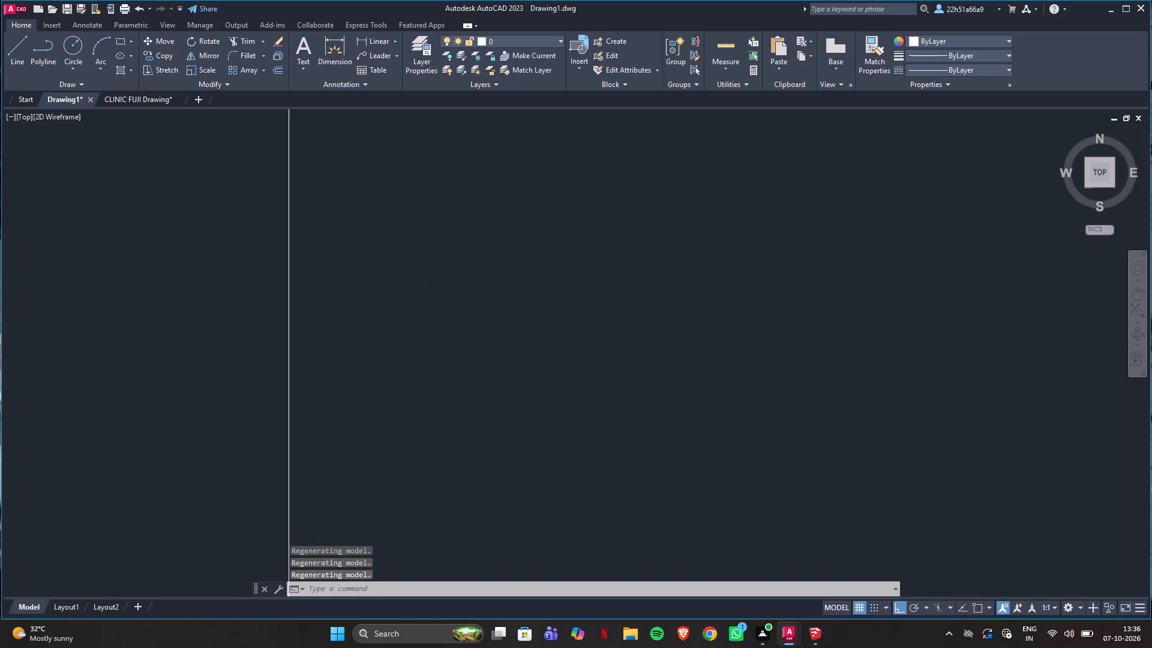
{"action": "scroll", "coordinate": [376, 245], "scroll_direction": "down", "scroll_amount": 2}
{"action": "scroll", "coordinate": [350, 164], "scroll_direction": "up", "scroll_amount": 5}
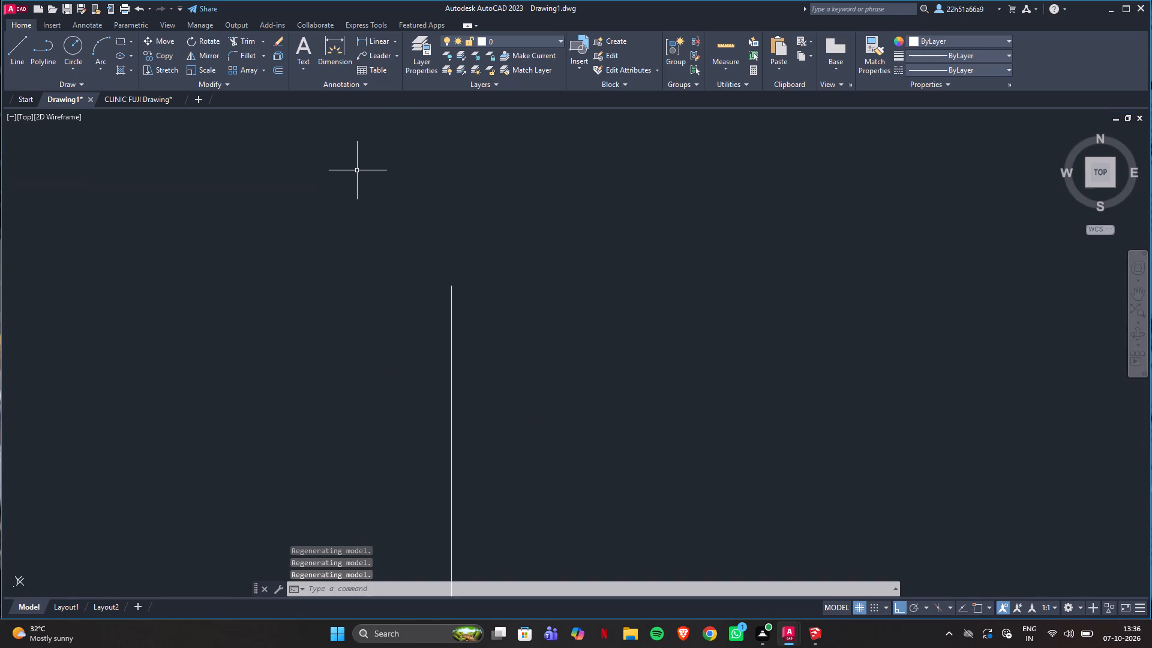
{"action": "scroll", "coordinate": [358, 179], "scroll_direction": "down", "scroll_amount": 2}
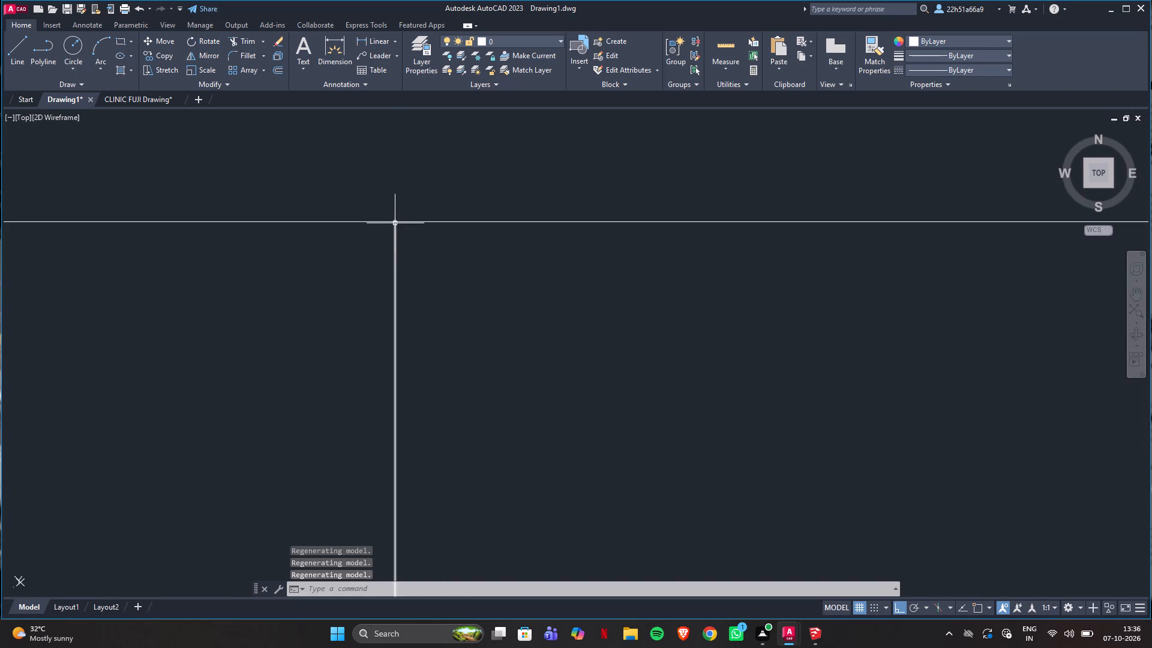
{"action": "left_click", "coordinate": [395, 223]}
{"action": "left_click", "coordinate": [145, 38]}
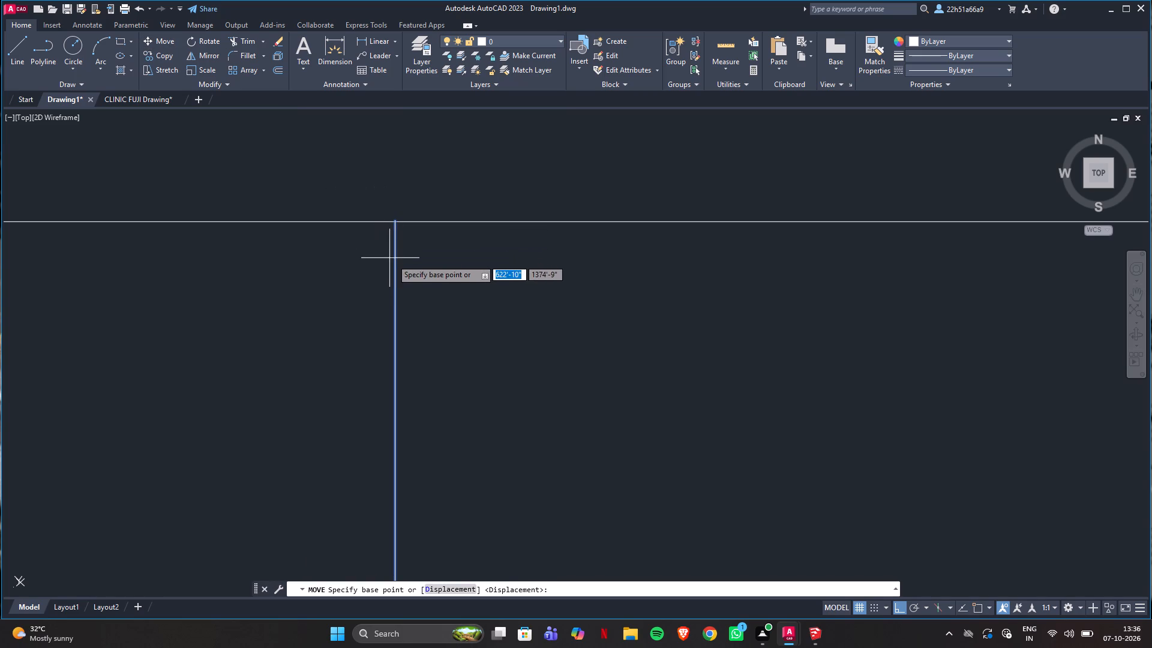
{"action": "left_click", "coordinate": [395, 268]}
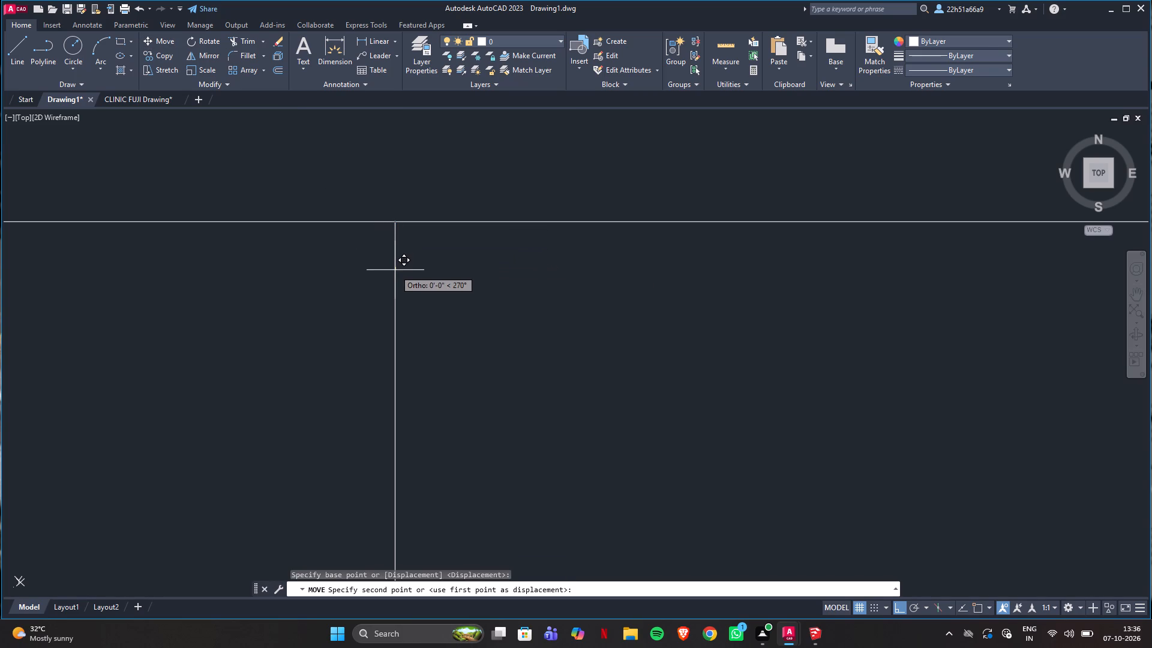
{"action": "left_click", "coordinate": [395, 269]}
Move the counter's south line straight east with Ortho on, bringing its overshooting west end onto the room's west wall line.
{"action": "scroll", "coordinate": [449, 287], "scroll_direction": "down", "scroll_amount": 8}
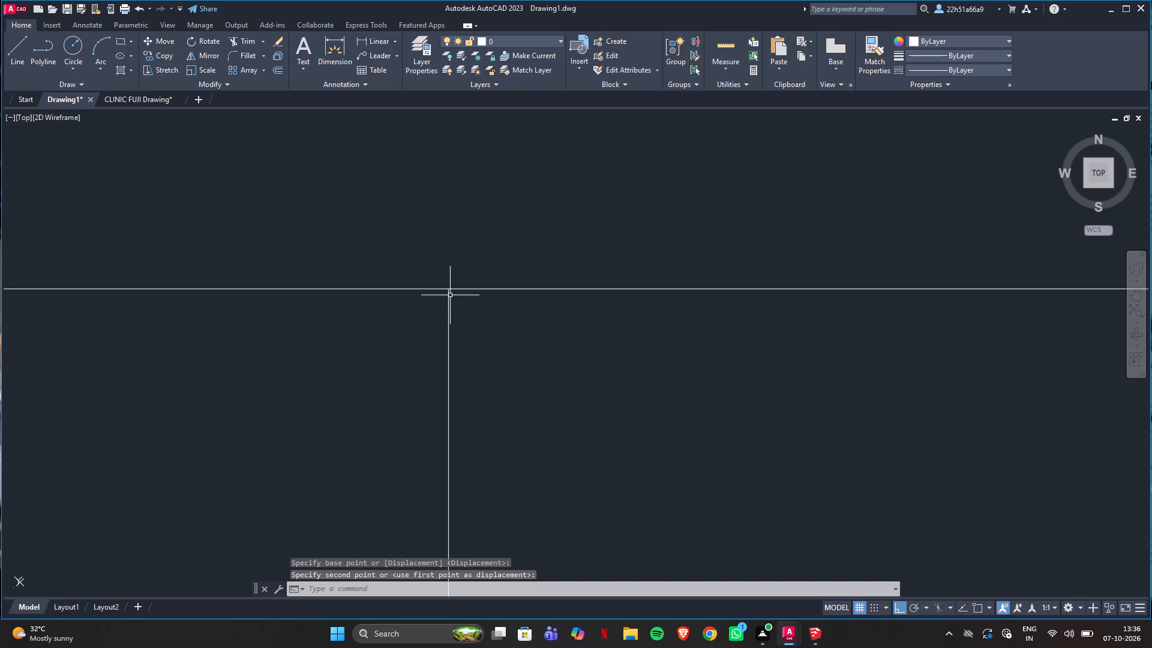
{"action": "scroll", "coordinate": [443, 326], "scroll_direction": "down", "scroll_amount": 14}
{"action": "scroll", "coordinate": [454, 338], "scroll_direction": "down", "scroll_amount": 11}
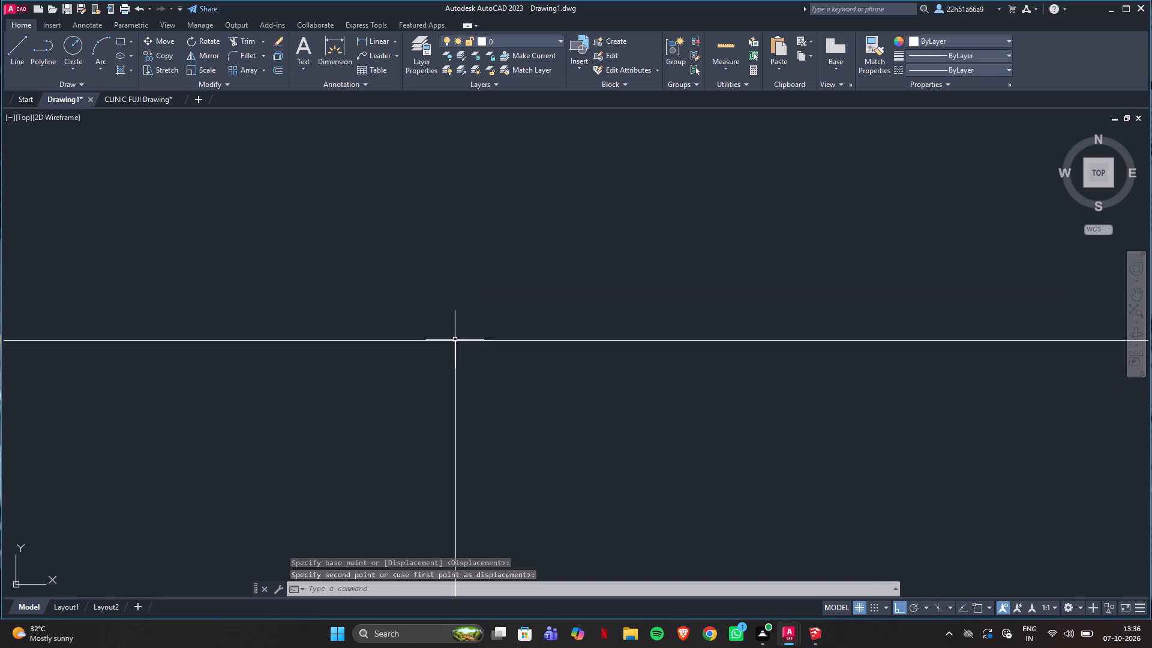
{"action": "scroll", "coordinate": [455, 340], "scroll_direction": "down", "scroll_amount": 2}
{"action": "scroll", "coordinate": [512, 331], "scroll_direction": "down", "scroll_amount": 11}
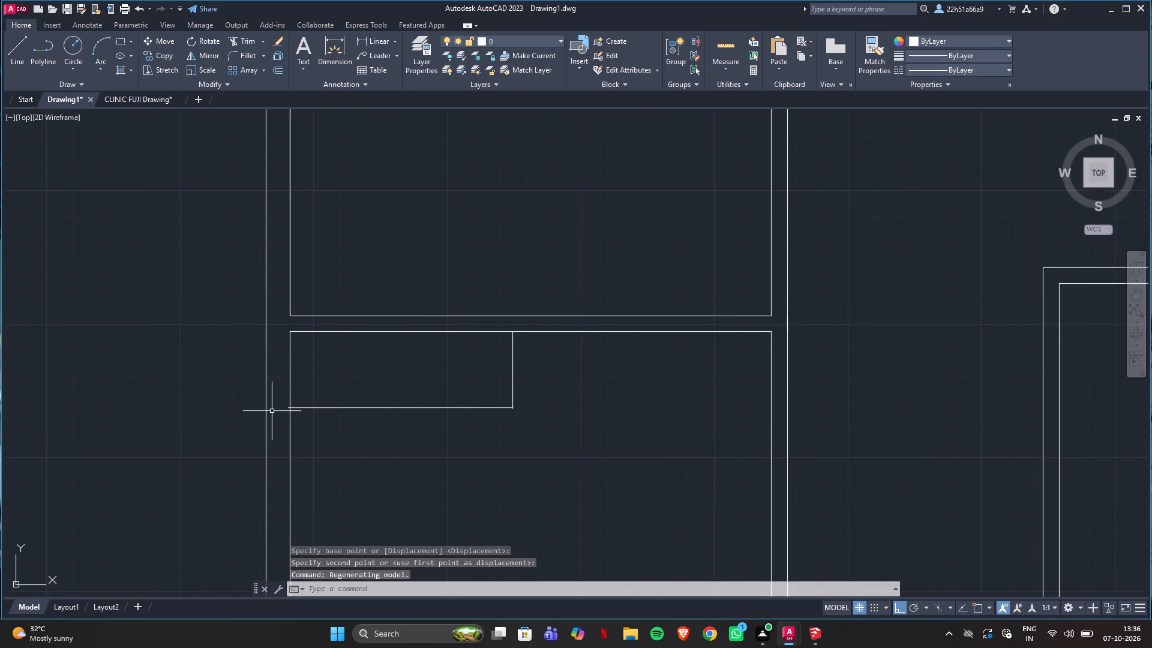
{"action": "scroll", "coordinate": [272, 410], "scroll_direction": "up", "scroll_amount": 5}
{"action": "scroll", "coordinate": [427, 393], "scroll_direction": "up", "scroll_amount": 2}
{"action": "middle_click_drag", "start_coordinate": [506, 431], "coordinate": [301, 346]}
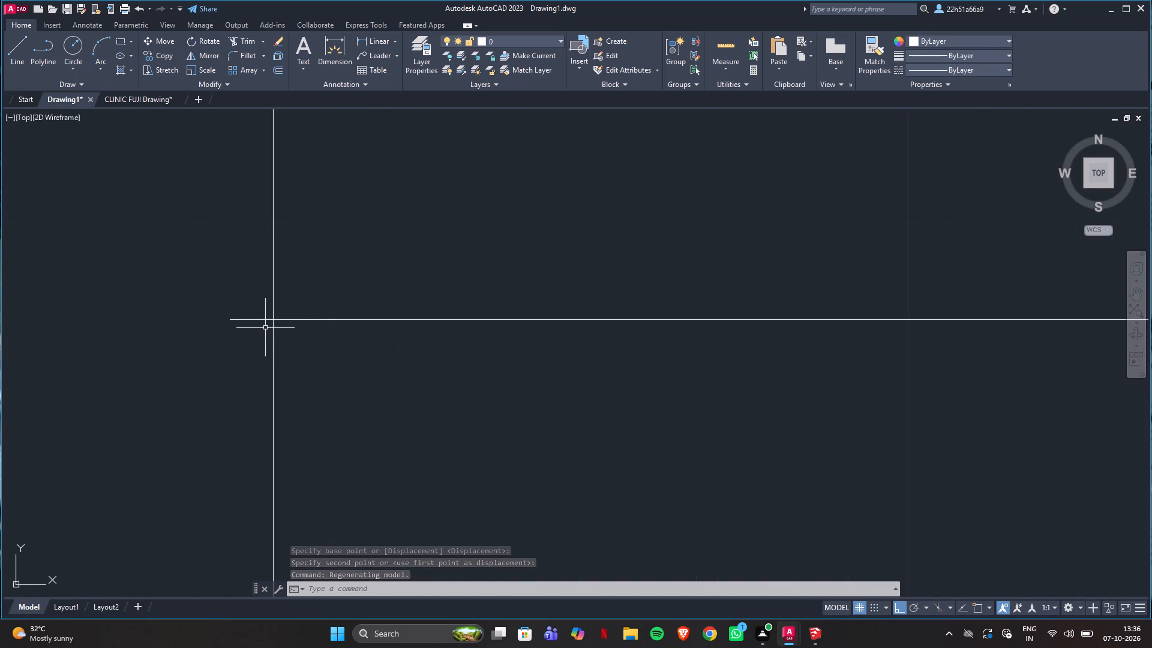
{"action": "left_click", "coordinate": [265, 319]}
{"action": "left_click", "coordinate": [148, 35]}
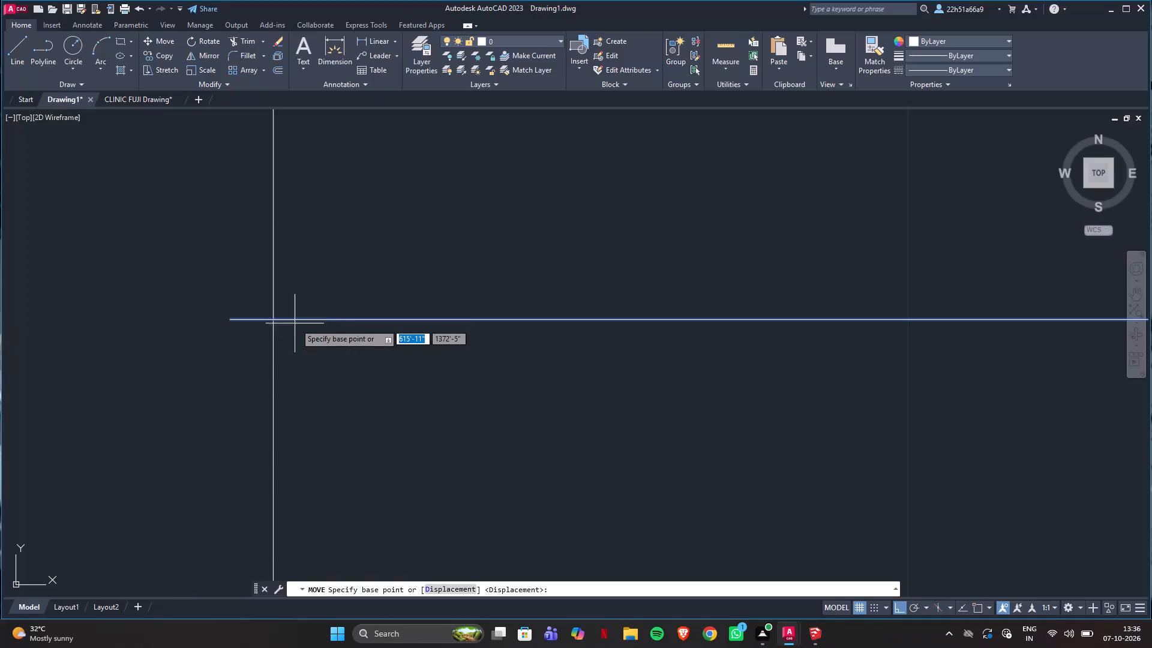
{"action": "left_click", "coordinate": [321, 320]}
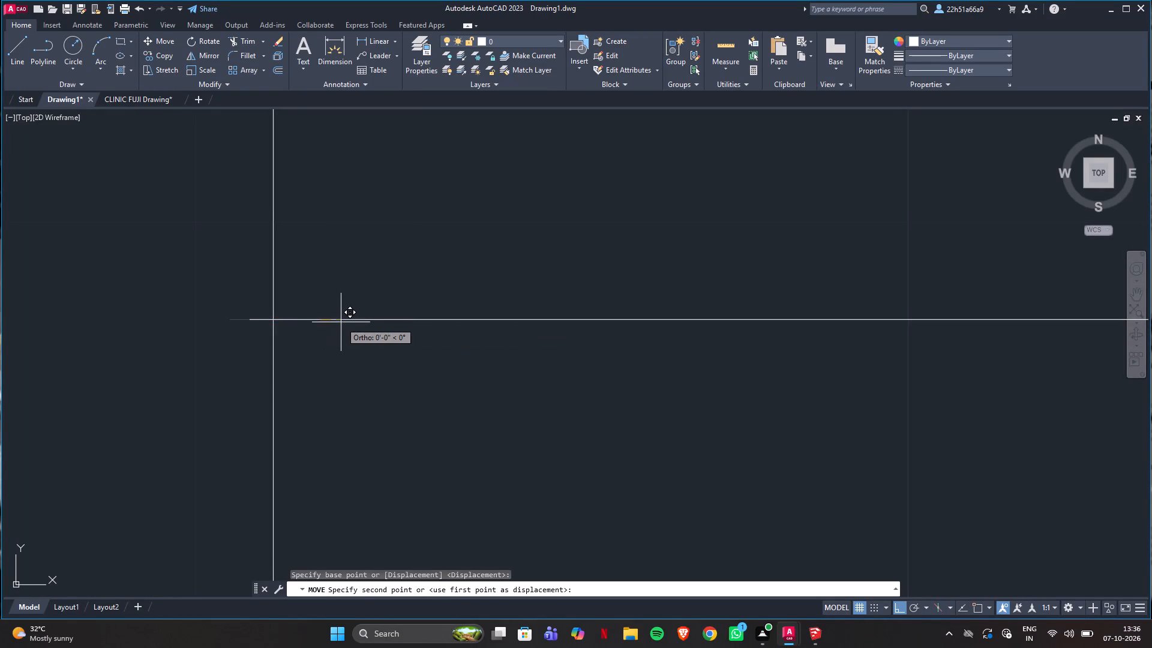
{"action": "left_click", "coordinate": [364, 323]}
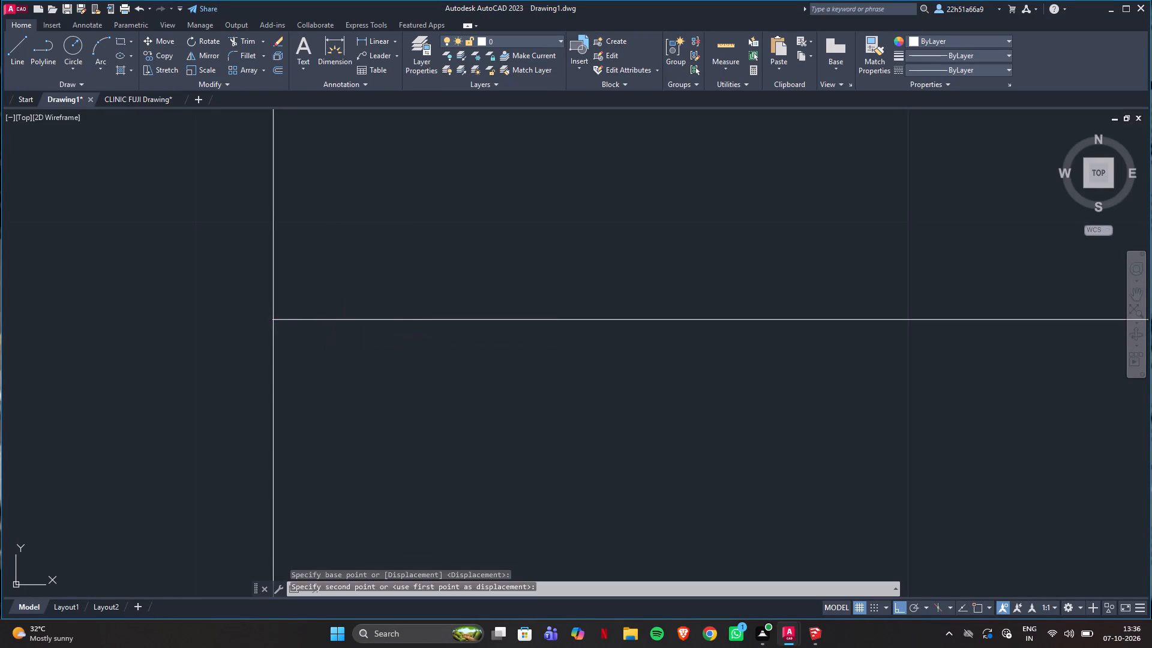
Move the counter's south line east again at closer zoom, removing the small remaining overshoot past the west wall line.
{"action": "scroll", "coordinate": [268, 329], "scroll_direction": "up", "scroll_amount": 4}
{"action": "scroll", "coordinate": [308, 247], "scroll_direction": "up", "scroll_amount": 2}
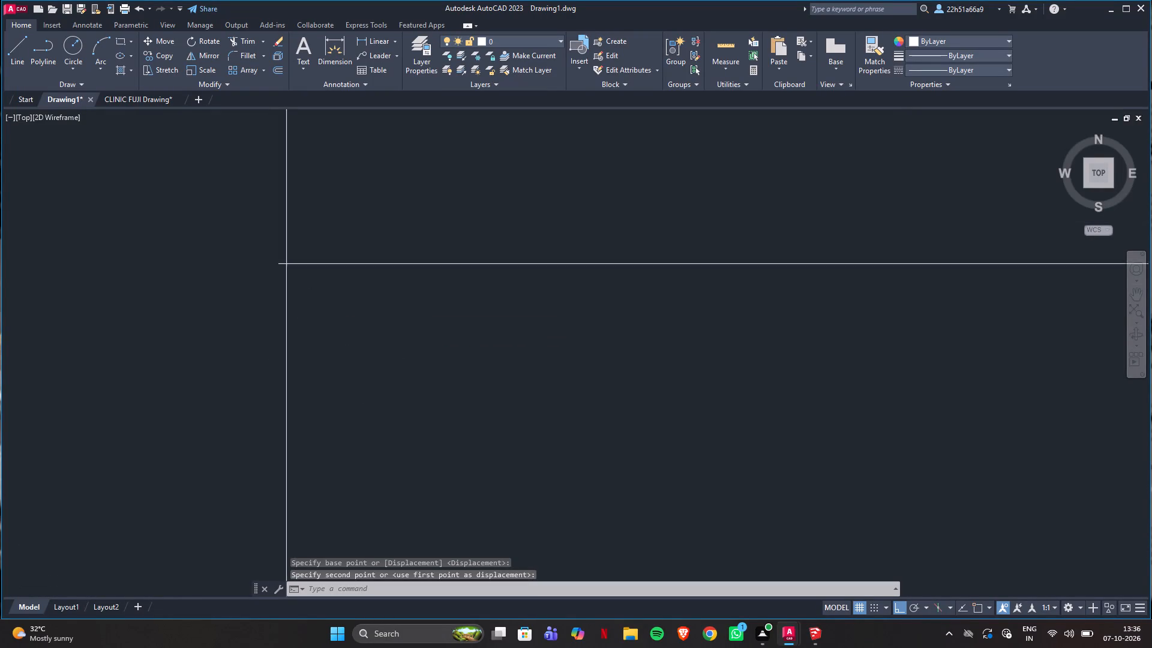
{"action": "scroll", "coordinate": [308, 247], "scroll_direction": "up", "scroll_amount": 1}
{"action": "left_click", "coordinate": [295, 289]}
{"action": "left_click", "coordinate": [160, 33]}
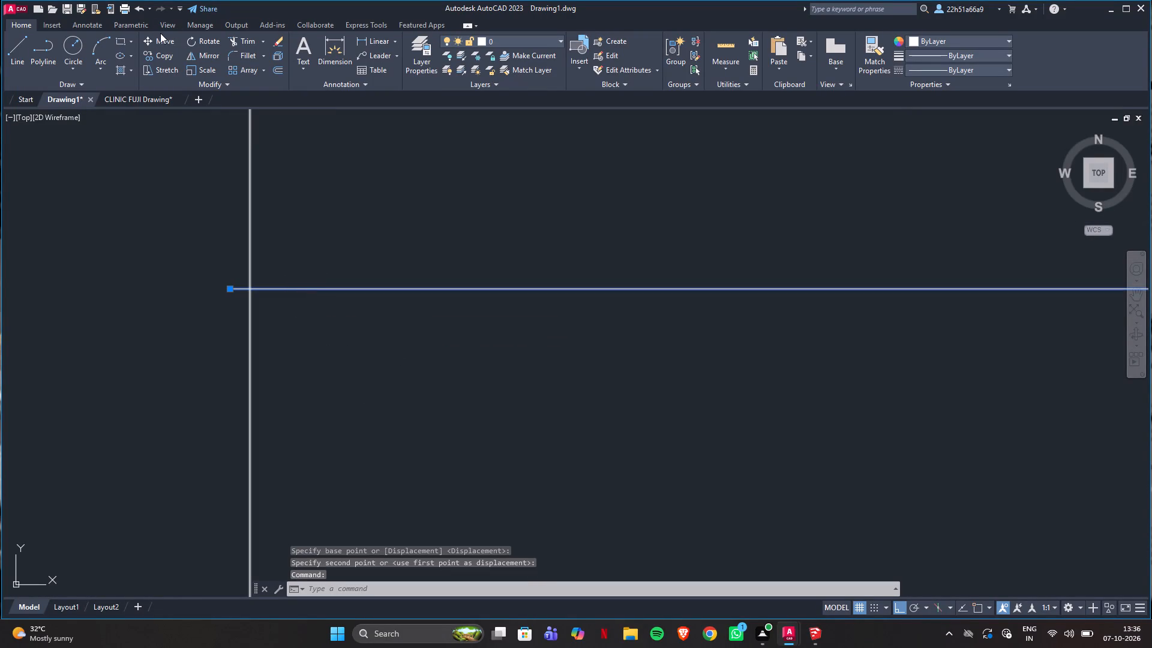
{"action": "left_click", "coordinate": [161, 39]}
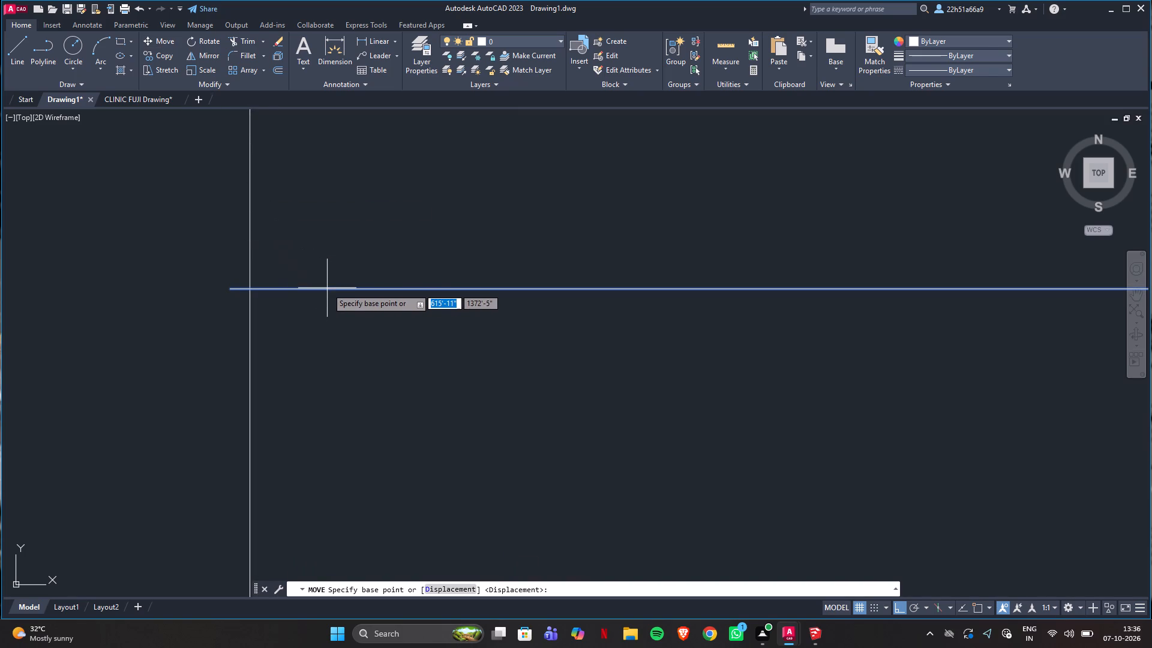
{"action": "left_click", "coordinate": [327, 290]}
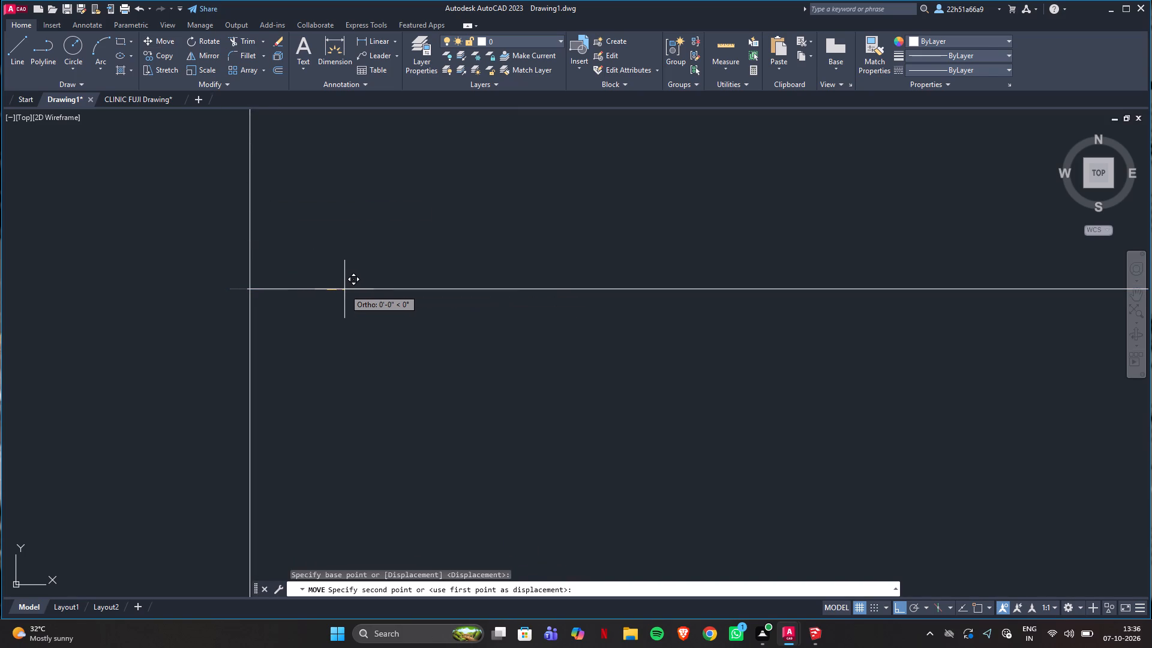
{"action": "left_click", "coordinate": [346, 289]}
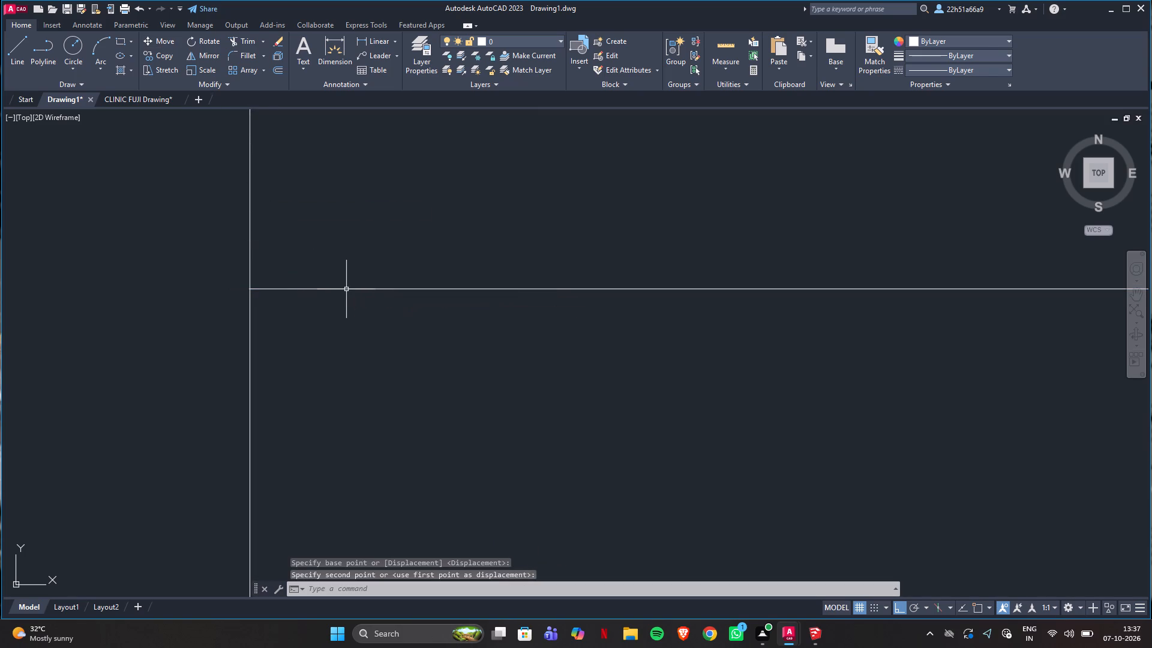
Compare the testing & lab room counter in Drawing1 with CLINIC FUJI Drawing, examining where the sink sits on it.
{"action": "scroll", "coordinate": [323, 349], "scroll_direction": "down", "scroll_amount": 10}
{"action": "scroll", "coordinate": [391, 361], "scroll_direction": "down", "scroll_amount": 5}
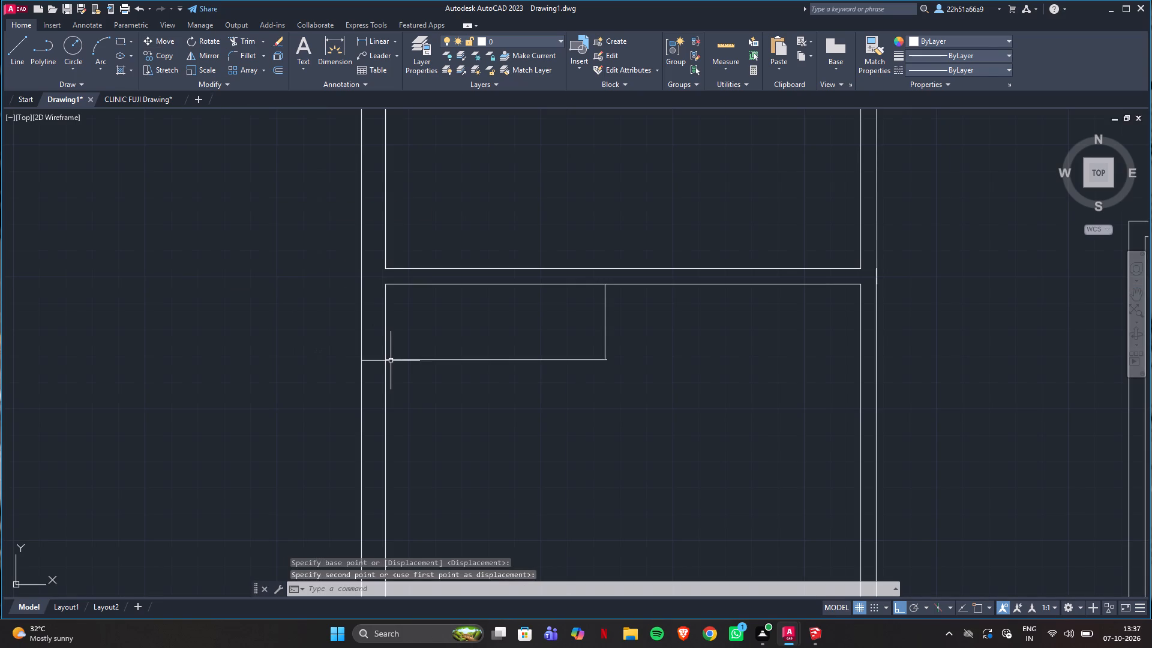
{"action": "middle_click_drag", "start_coordinate": [550, 307], "coordinate": [337, 326]}
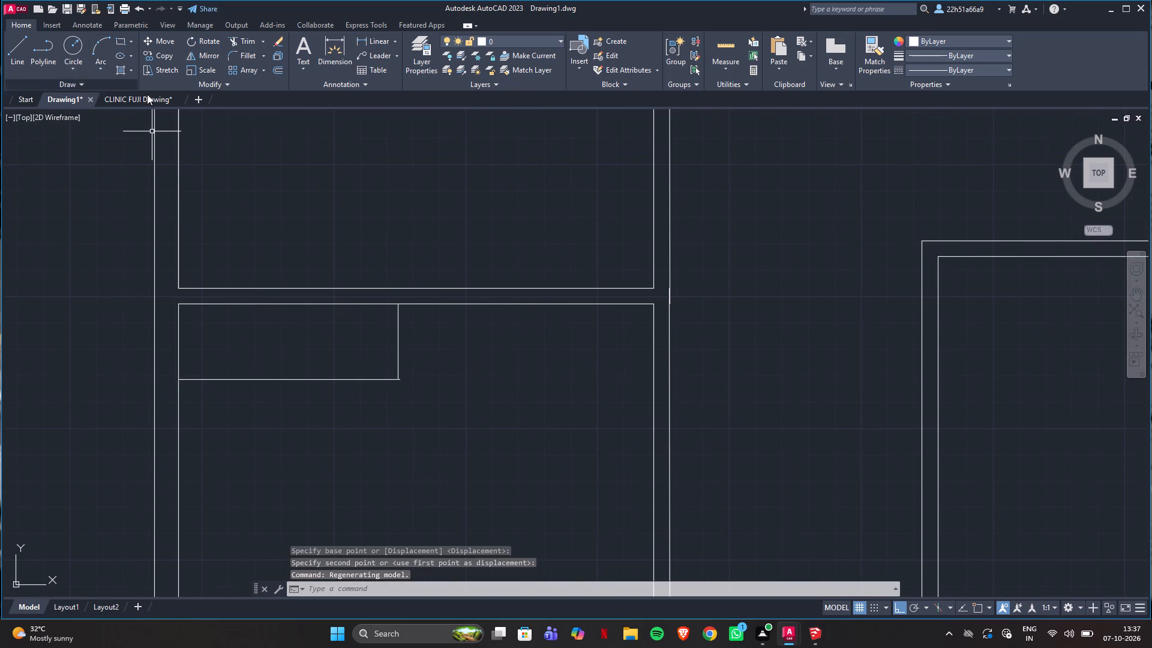
{"action": "left_click", "coordinate": [152, 98]}
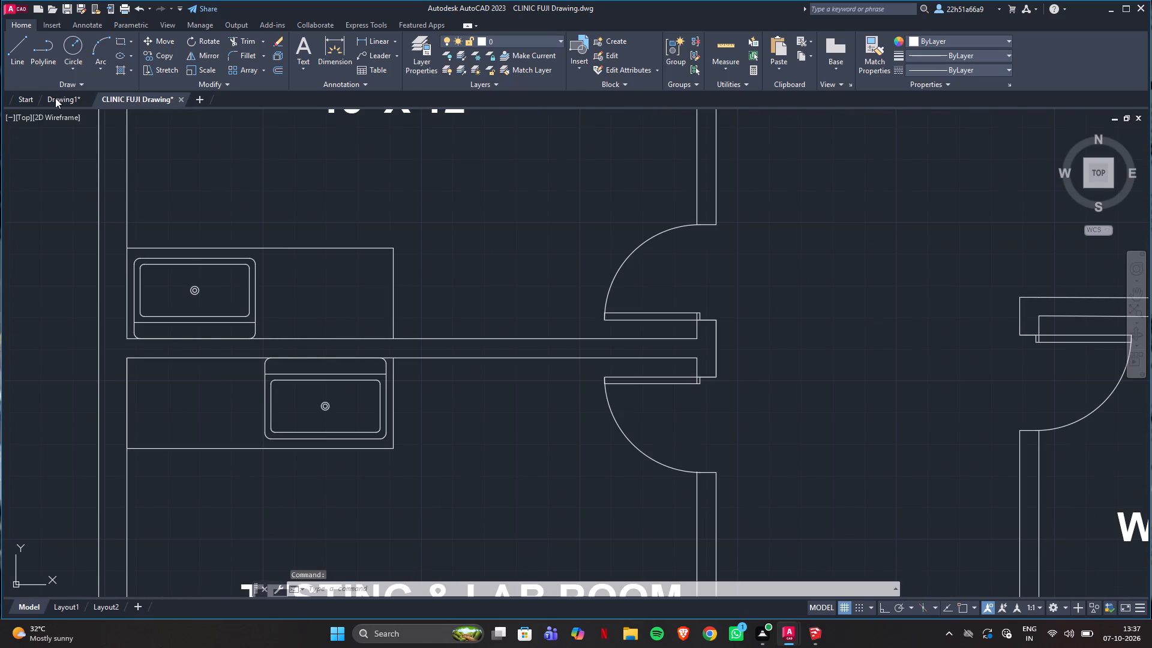
{"action": "left_click", "coordinate": [55, 98]}
{"action": "scroll", "coordinate": [308, 319], "scroll_direction": "down", "scroll_amount": 4}
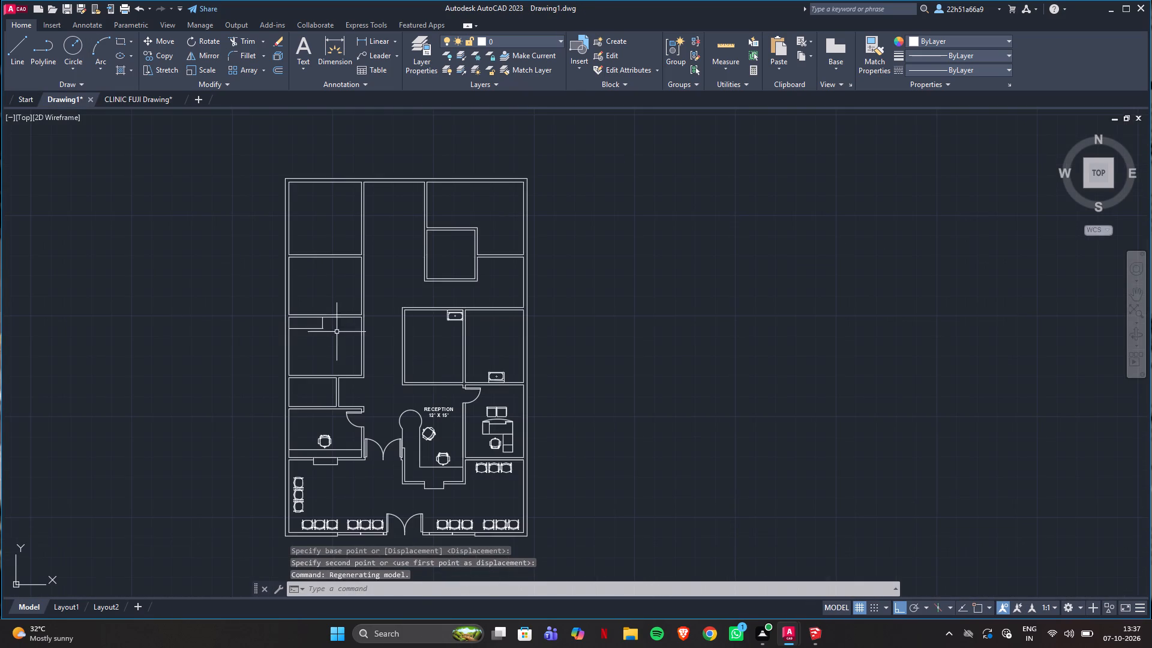
{"action": "scroll", "coordinate": [526, 390], "scroll_direction": "up", "scroll_amount": 3}
{"action": "middle_click_drag", "start_coordinate": [346, 275], "coordinate": [368, 304]}
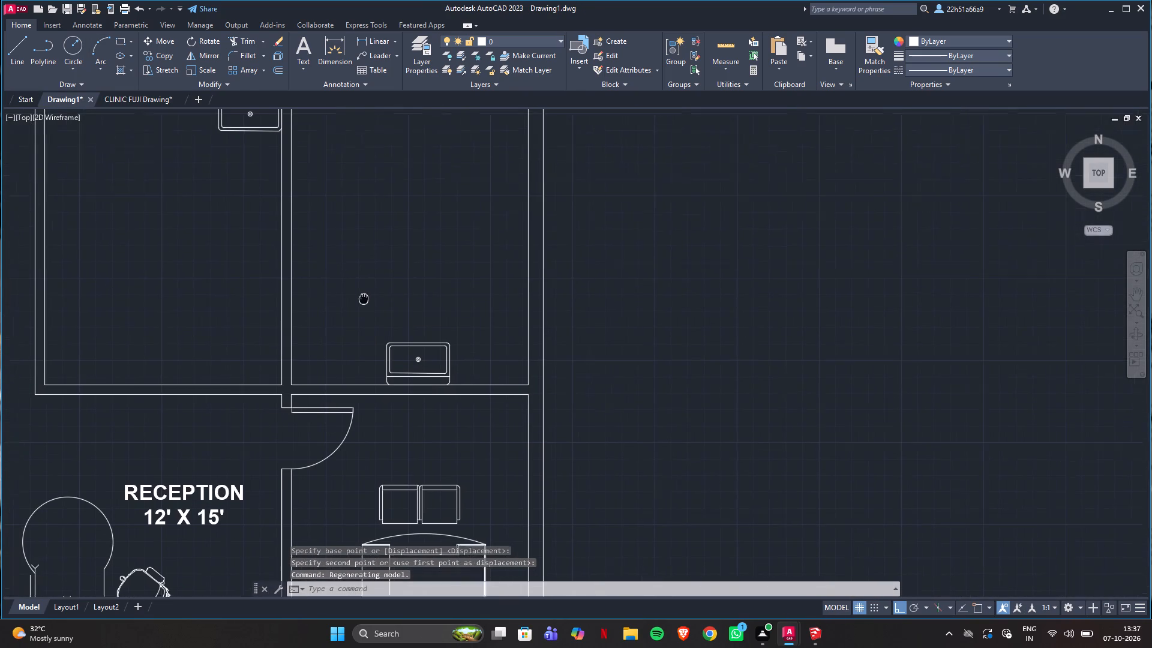
{"action": "middle_click_drag", "start_coordinate": [368, 304], "coordinate": [374, 311]}
{"action": "left_click", "coordinate": [142, 95]}
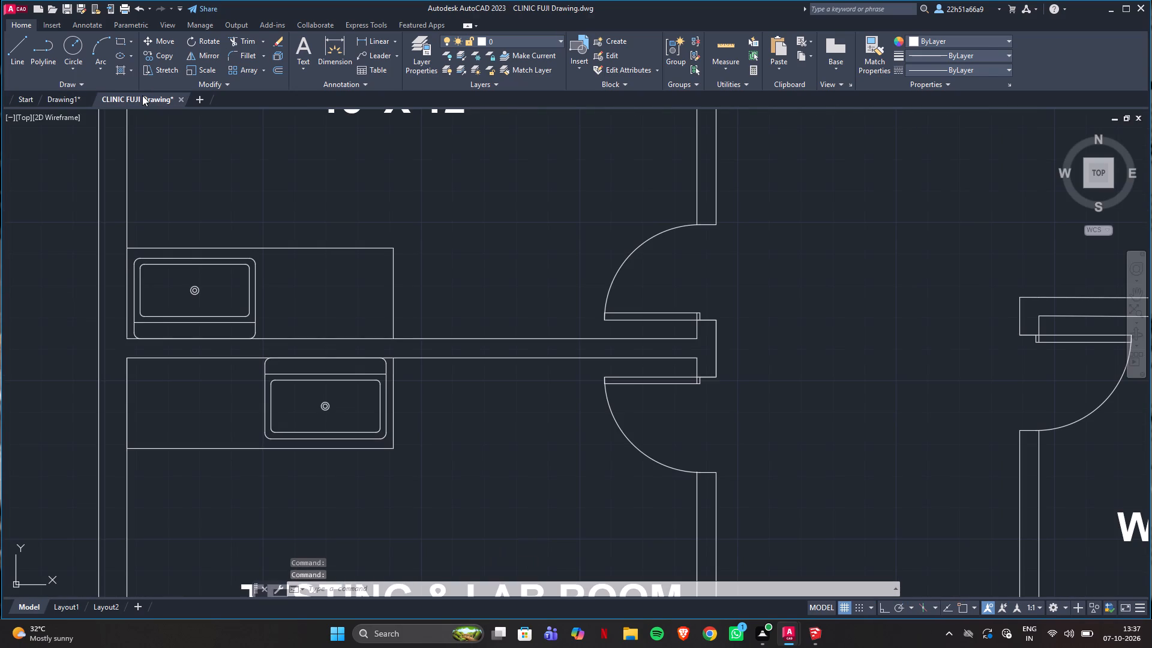
{"action": "left_click", "coordinate": [64, 98]}
Copy the sink from the room north of reception onto the testing & lab counter's east end, against the north wall, with Ortho off.
{"action": "middle_click_drag", "start_coordinate": [187, 181], "coordinate": [202, 220]}
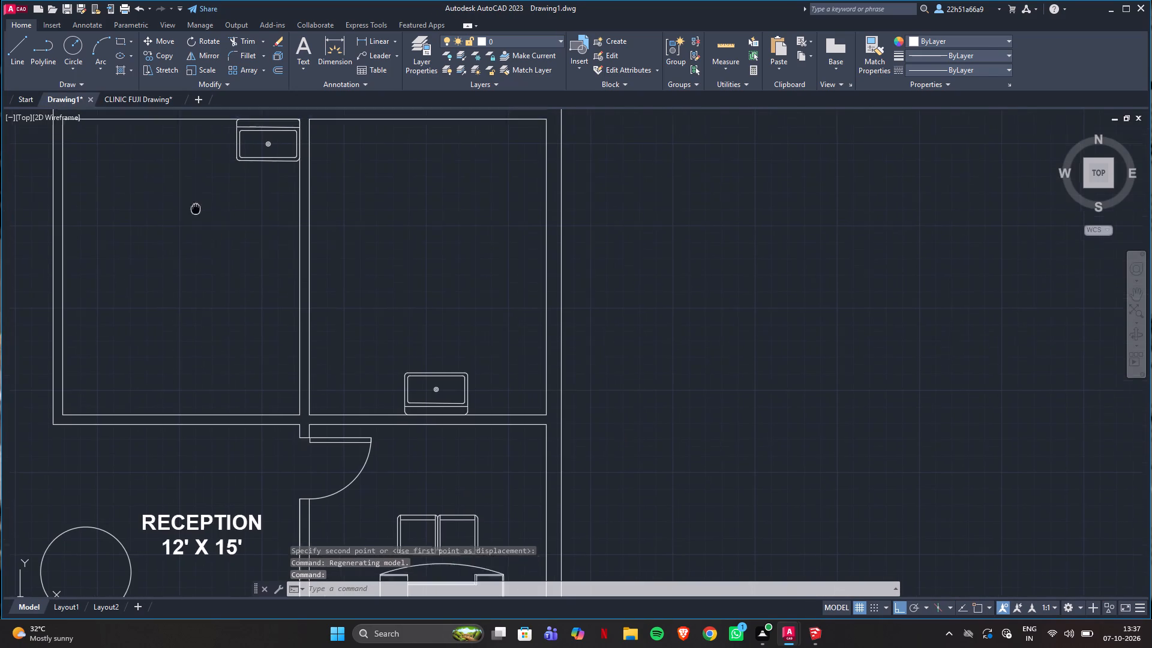
{"action": "middle_click_drag", "start_coordinate": [202, 220], "coordinate": [216, 256]}
{"action": "scroll", "coordinate": [289, 197], "scroll_direction": "up", "scroll_amount": 3}
{"action": "left_click", "coordinate": [274, 164]}
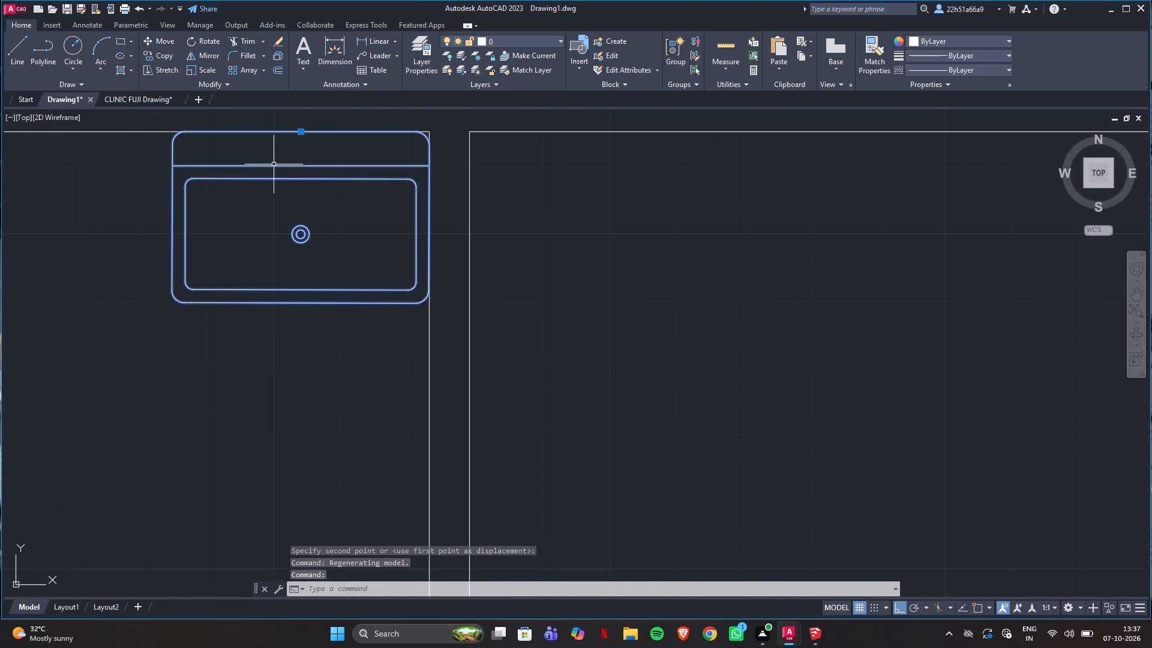
{"action": "left_click", "coordinate": [163, 54]}
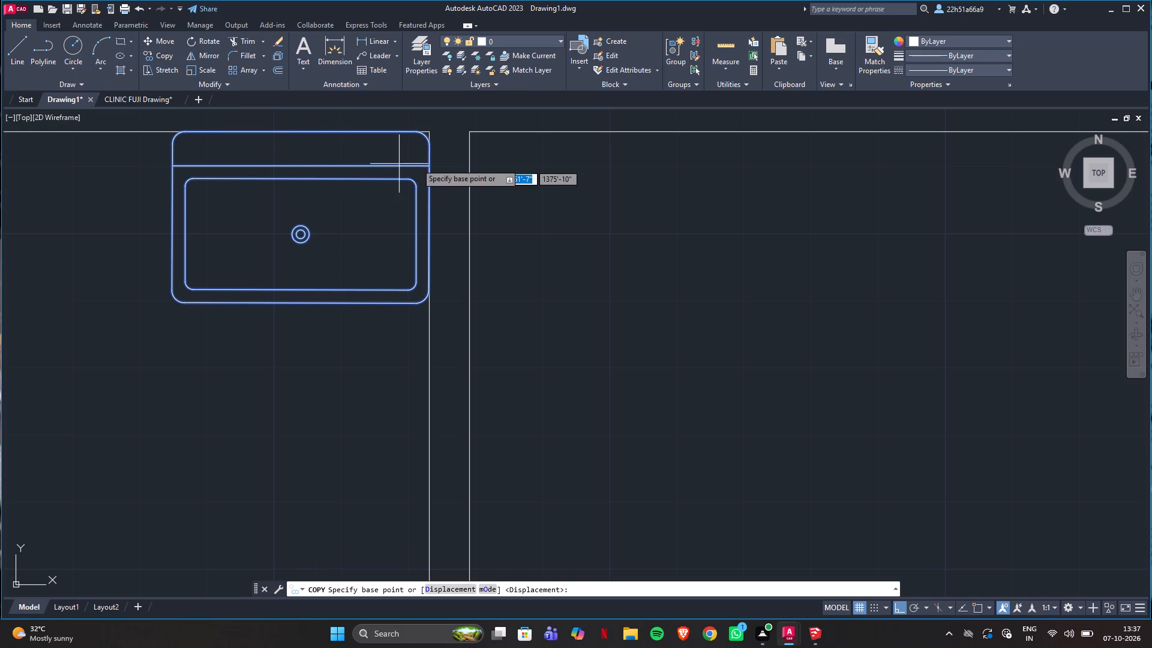
{"action": "left_click", "coordinate": [429, 167]}
{"action": "scroll", "coordinate": [340, 219], "scroll_direction": "down", "scroll_amount": 4}
{"action": "middle_click_drag", "start_coordinate": [340, 220], "coordinate": [342, 220]}
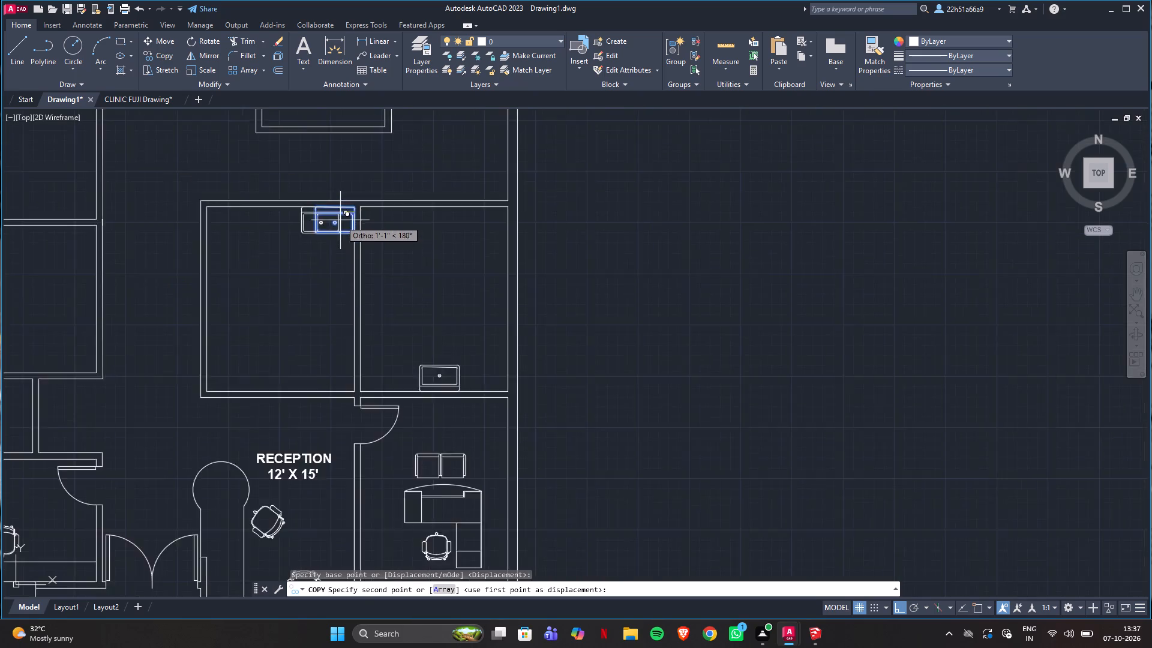
{"action": "middle_click_drag", "start_coordinate": [342, 220], "coordinate": [704, 182]}
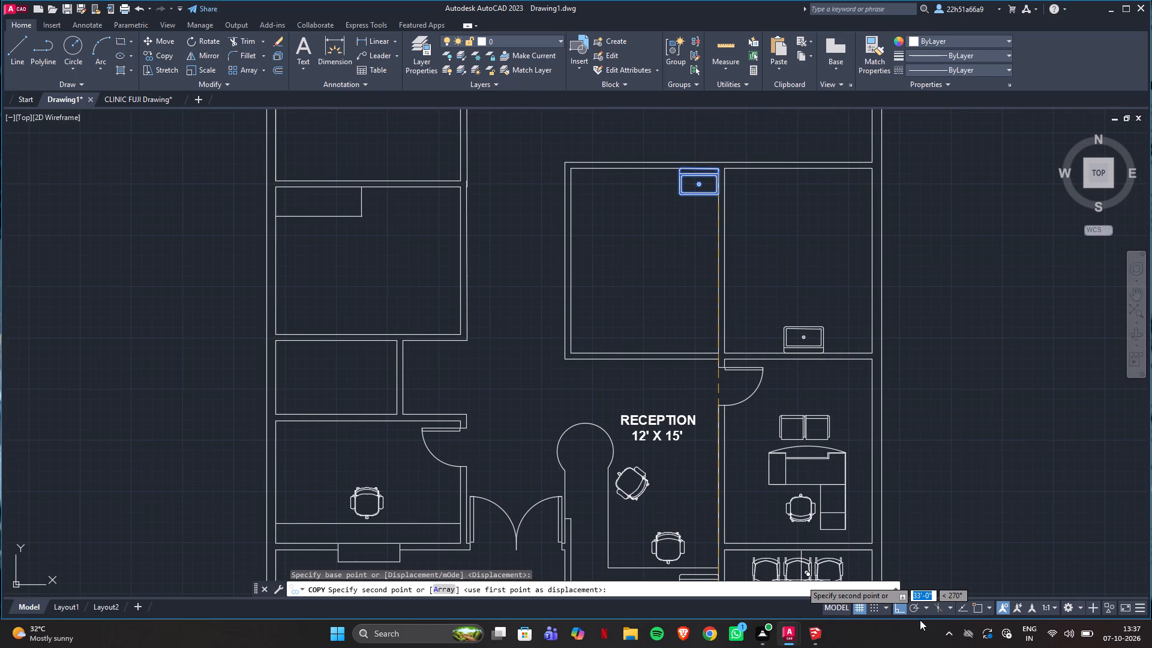
{"action": "left_click", "coordinate": [898, 601]}
{"action": "left_click", "coordinate": [899, 606]}
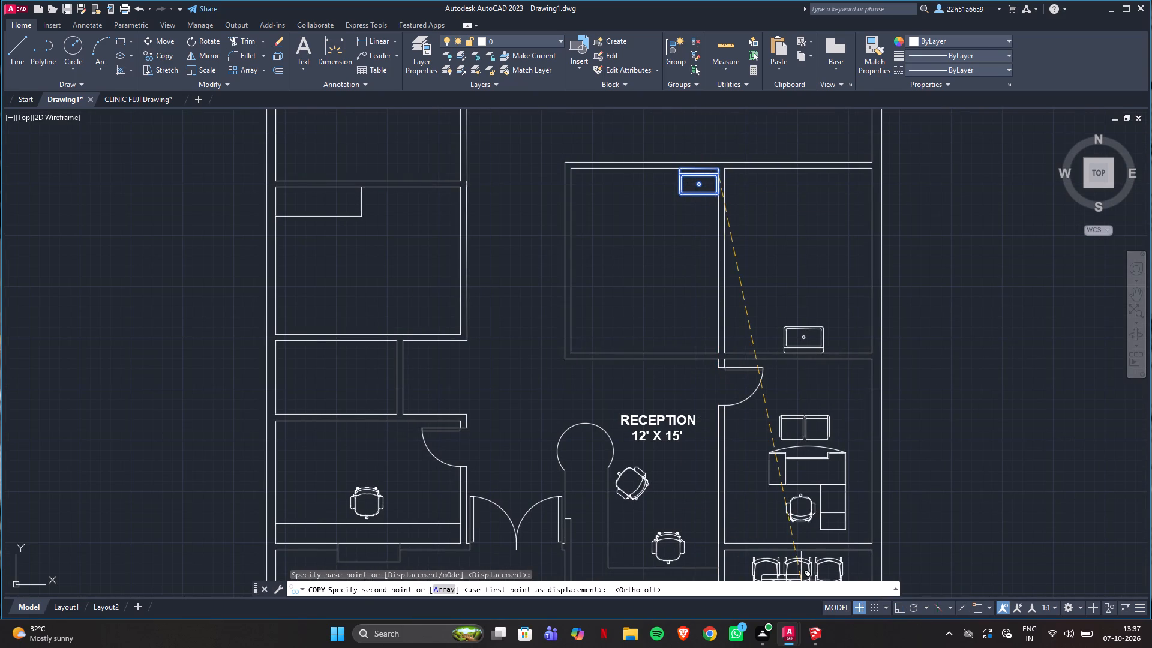
{"action": "scroll", "coordinate": [342, 198], "scroll_direction": "up", "scroll_amount": 3}
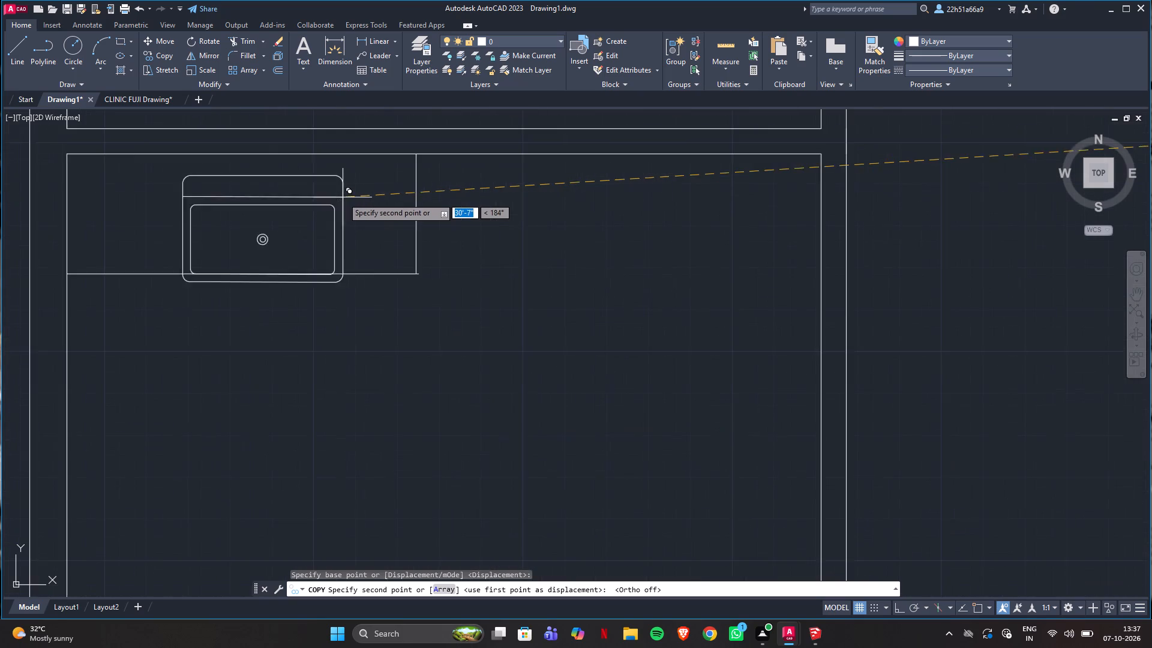
{"action": "scroll", "coordinate": [380, 186], "scroll_direction": "up", "scroll_amount": 1}
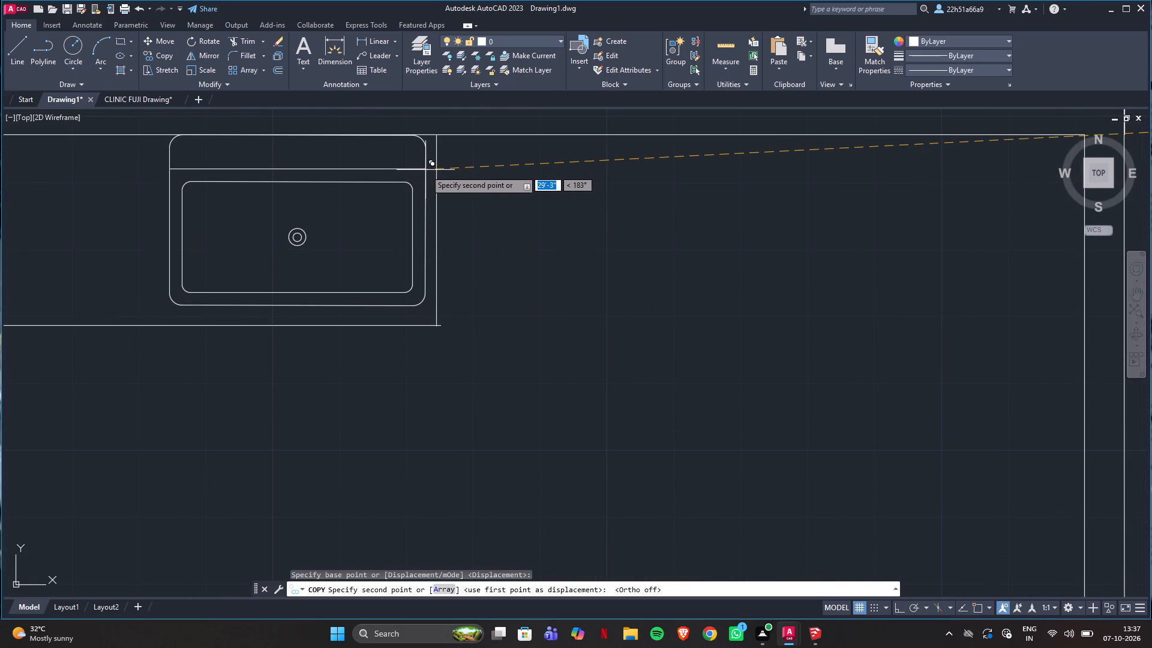
{"action": "left_click", "coordinate": [425, 170]}
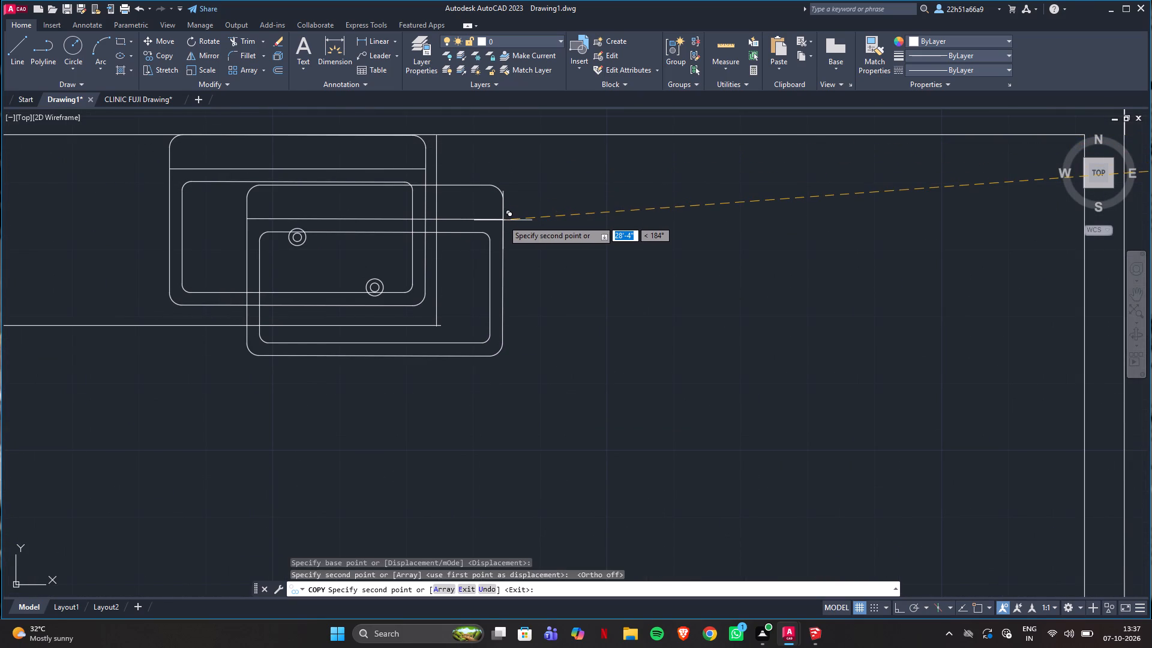
{"action": "key", "text": "Escape"}
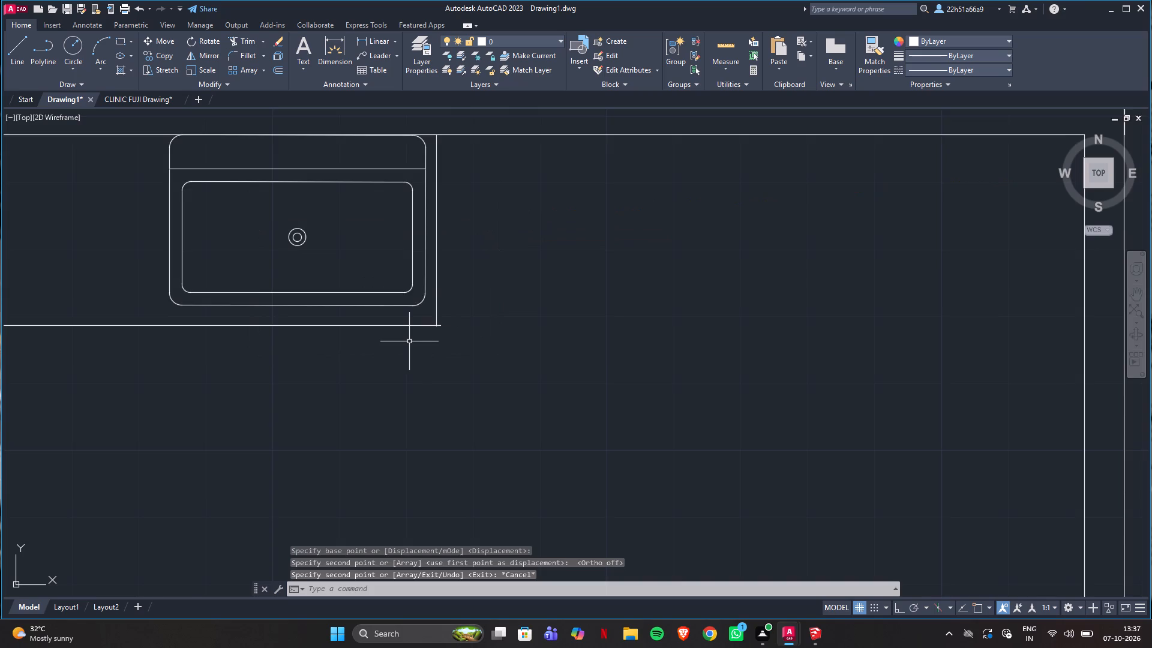
Move the testing & lab counter's east line onto the east endpoint of its south line, with Object Snap on.
{"action": "scroll", "coordinate": [409, 340], "scroll_direction": "up", "scroll_amount": 2}
{"action": "scroll", "coordinate": [476, 286], "scroll_direction": "up", "scroll_amount": 2}
{"action": "left_click", "coordinate": [461, 317]}
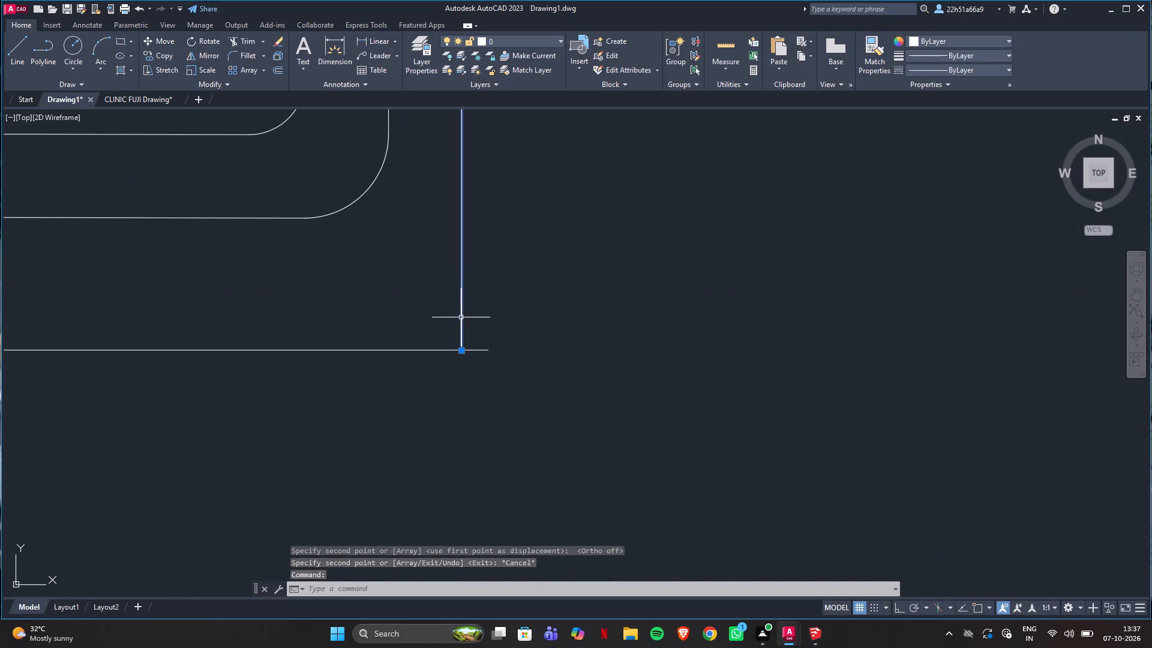
{"action": "left_click", "coordinate": [168, 41]}
{"action": "scroll", "coordinate": [506, 356], "scroll_direction": "up", "scroll_amount": 3}
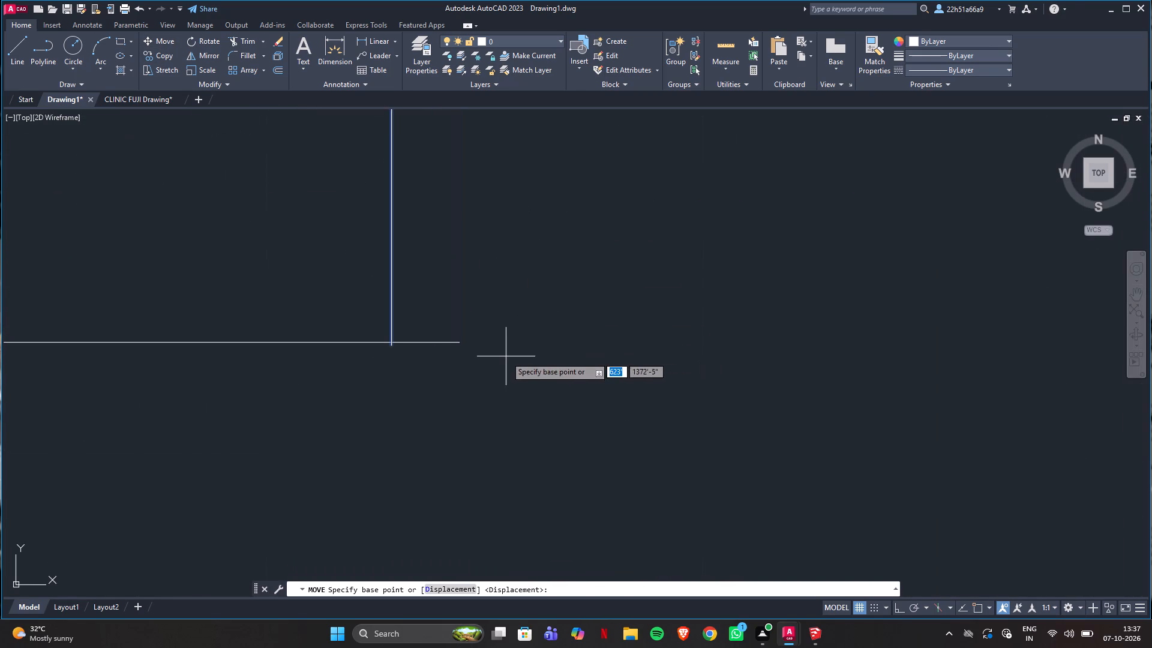
{"action": "left_click", "coordinate": [977, 607]}
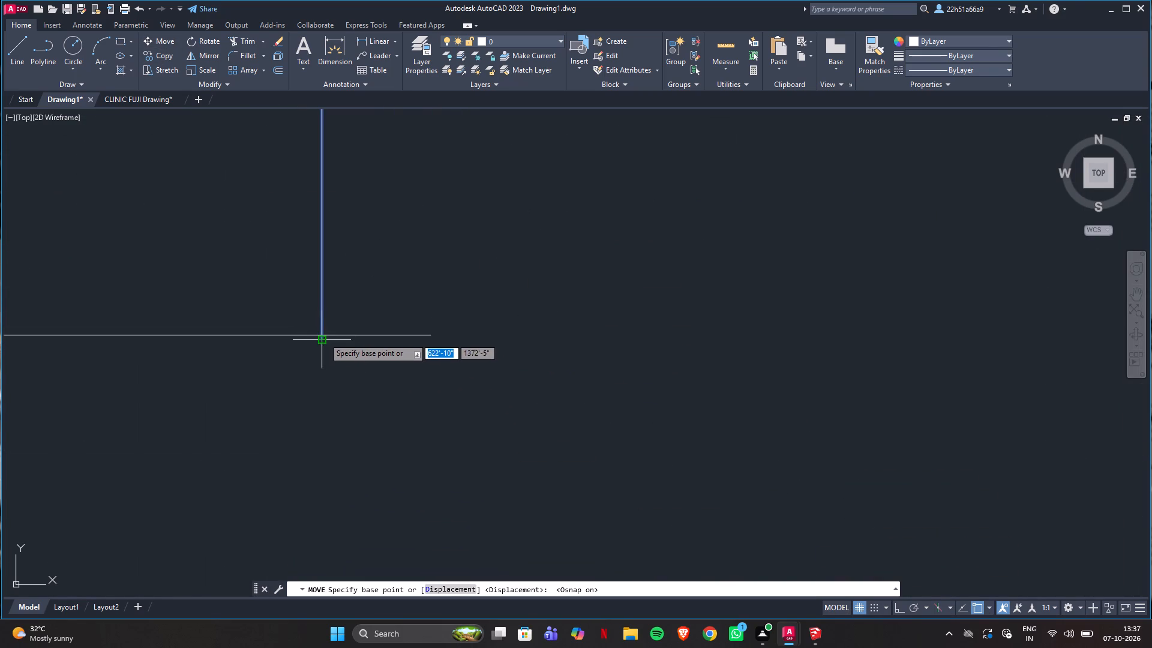
{"action": "left_click", "coordinate": [324, 338]}
{"action": "left_click", "coordinate": [428, 335]}
{"action": "scroll", "coordinate": [458, 368], "scroll_direction": "down", "scroll_amount": 6}
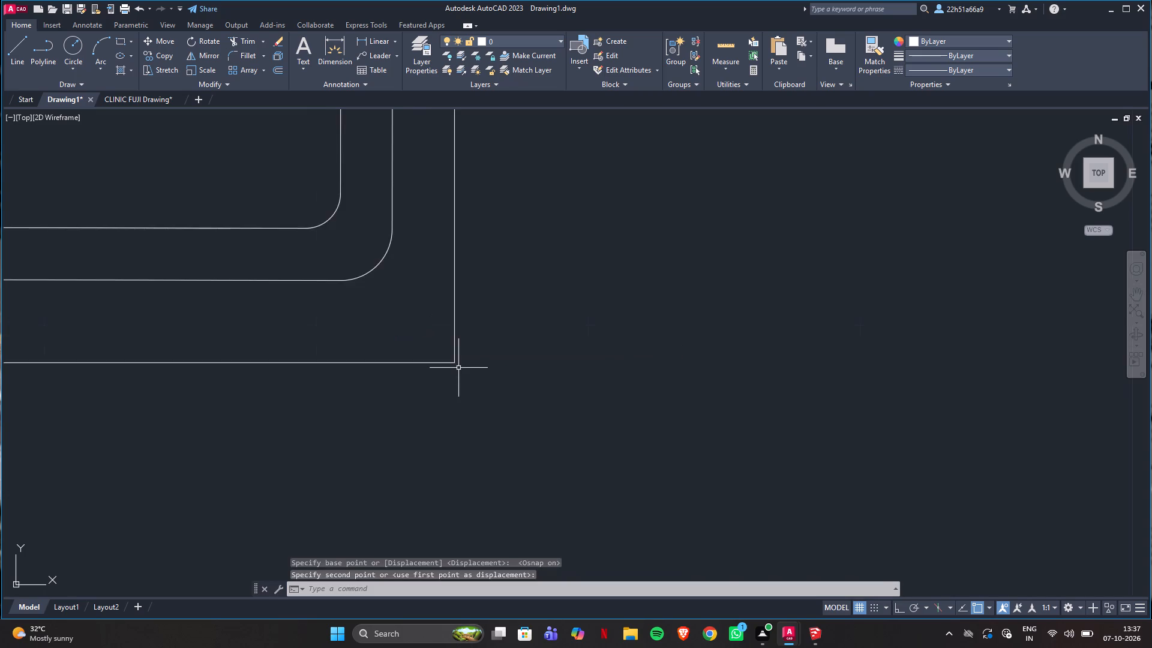
{"action": "scroll", "coordinate": [458, 368], "scroll_direction": "down", "scroll_amount": 3}
{"action": "scroll", "coordinate": [231, 362], "scroll_direction": "up", "scroll_amount": 3}
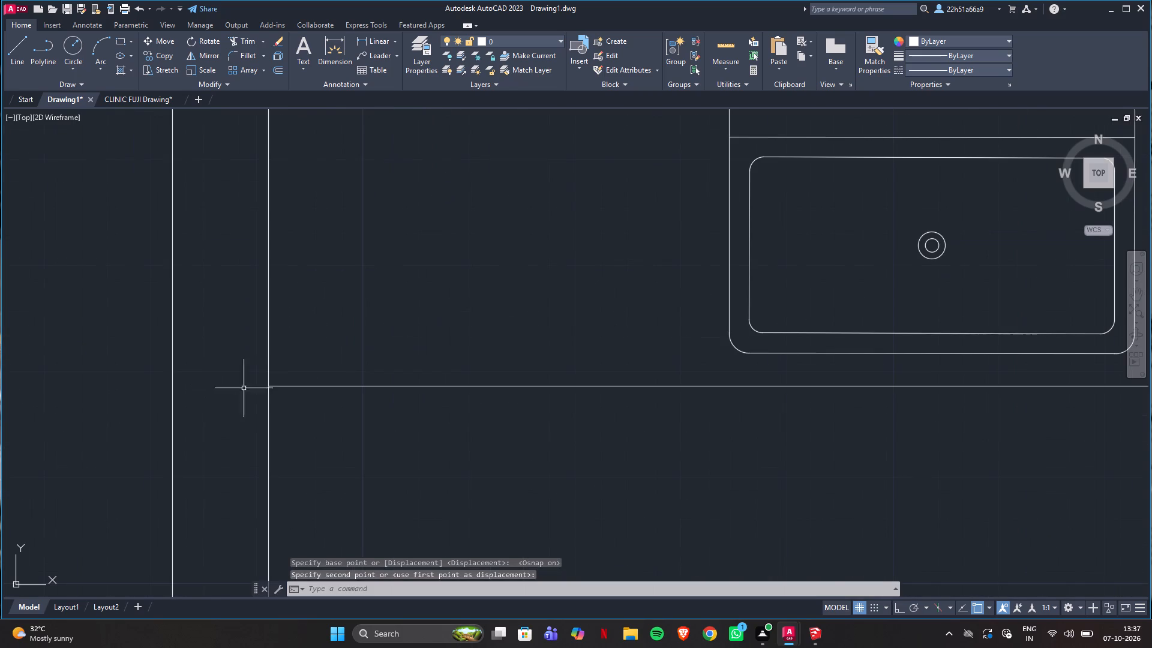
{"action": "scroll", "coordinate": [284, 437], "scroll_direction": "down", "scroll_amount": 4}
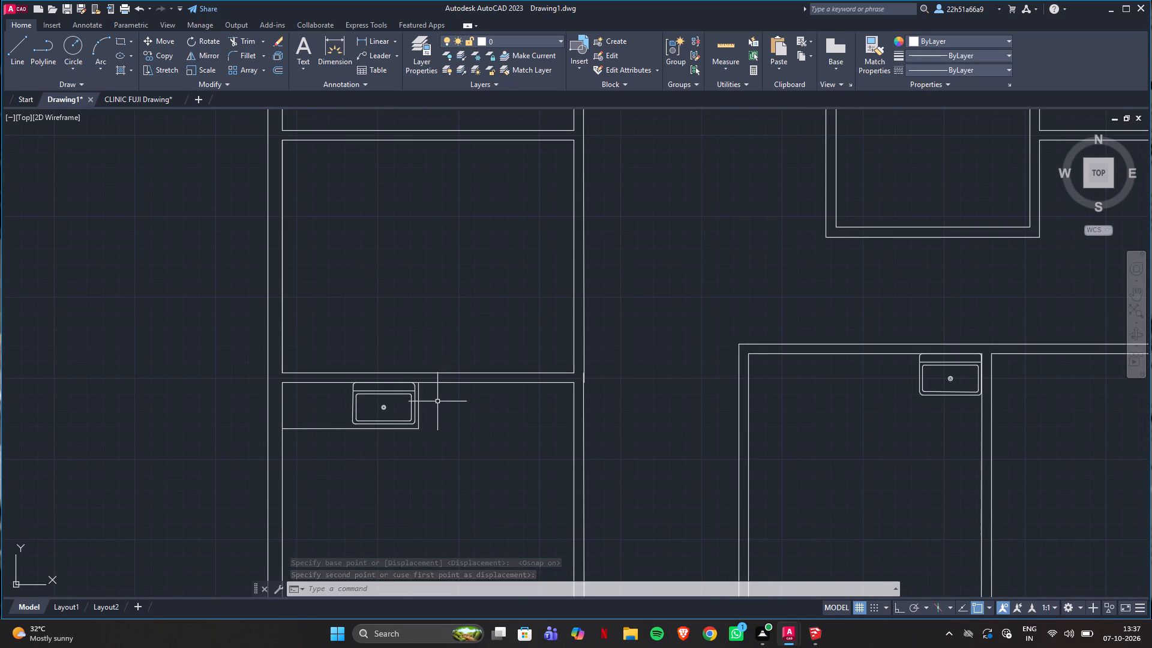
{"action": "key", "text": "Escape"}
Mirror the counter's east and south lines across the room's north wall line into the room to the north, keeping the originals and using Ortho.
{"action": "scroll", "coordinate": [434, 425], "scroll_direction": "up", "scroll_amount": 1}
{"action": "middle_click_drag", "start_coordinate": [434, 425], "coordinate": [430, 397]}
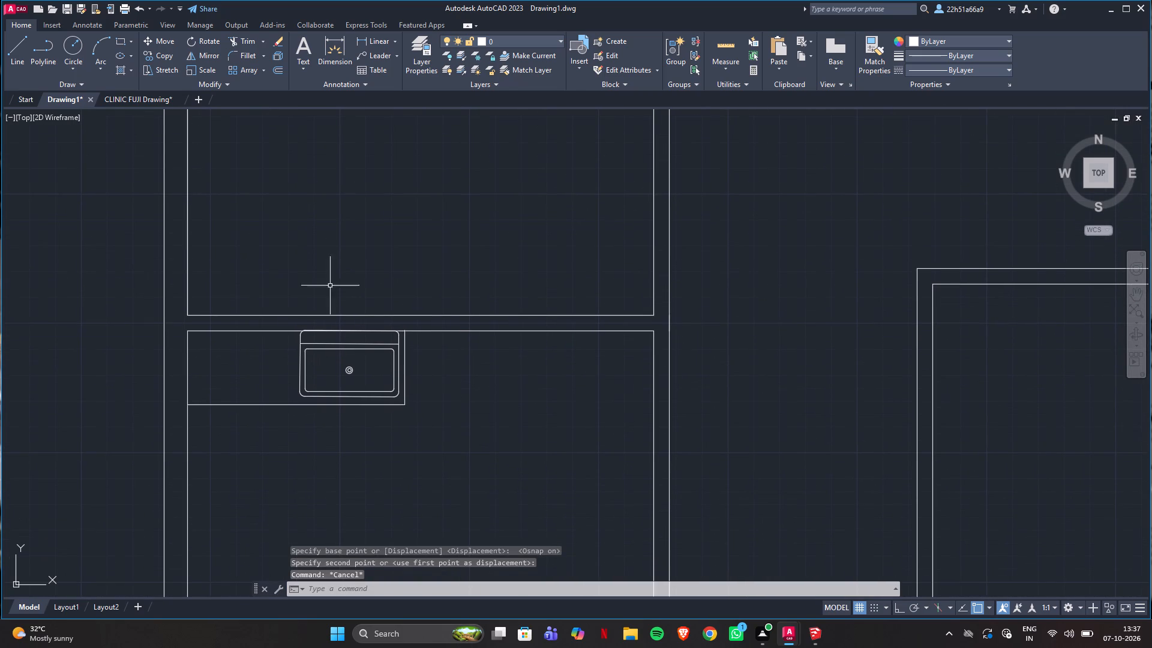
{"action": "left_click", "coordinate": [154, 98]}
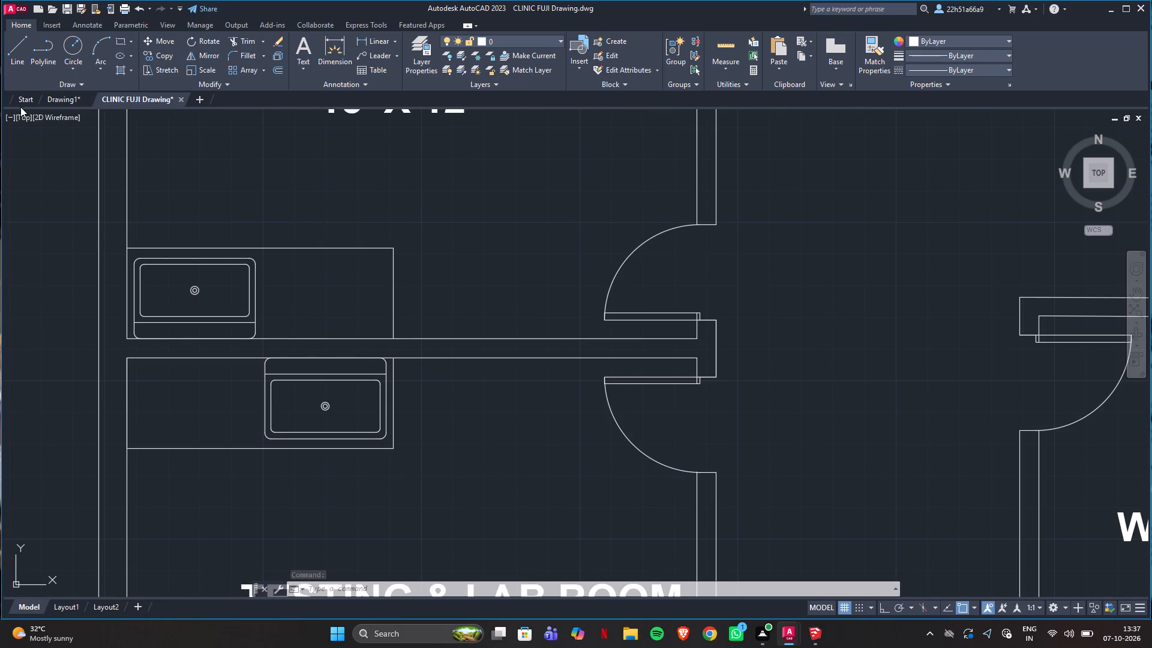
{"action": "left_click", "coordinate": [55, 99]}
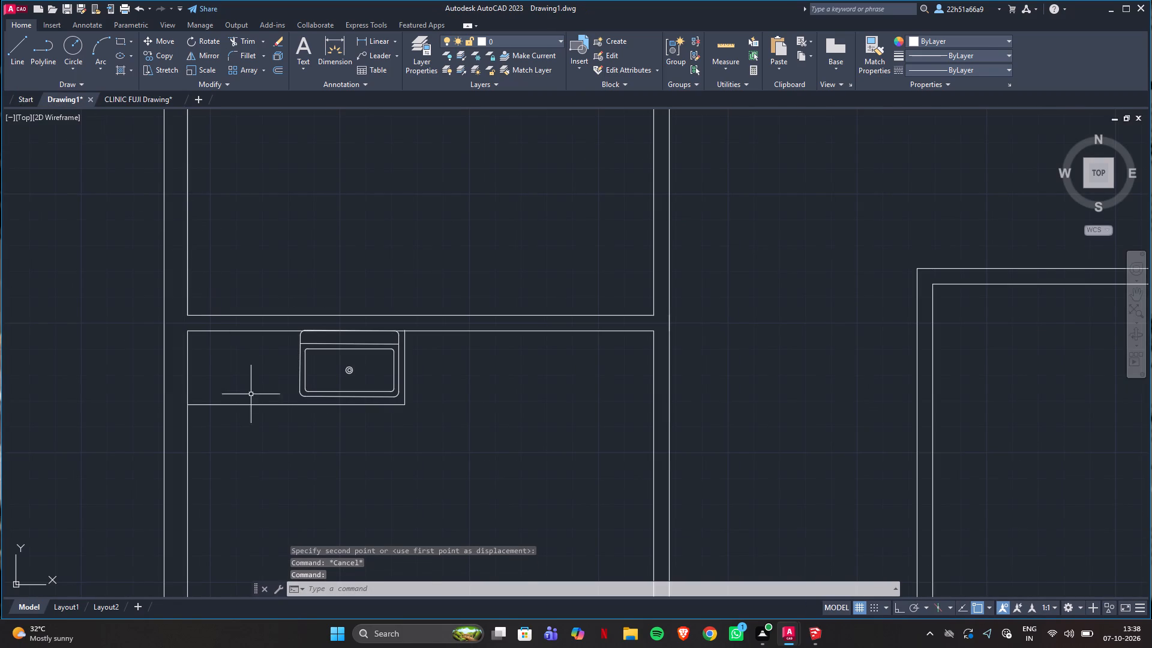
{"action": "left_click", "coordinate": [259, 406]}
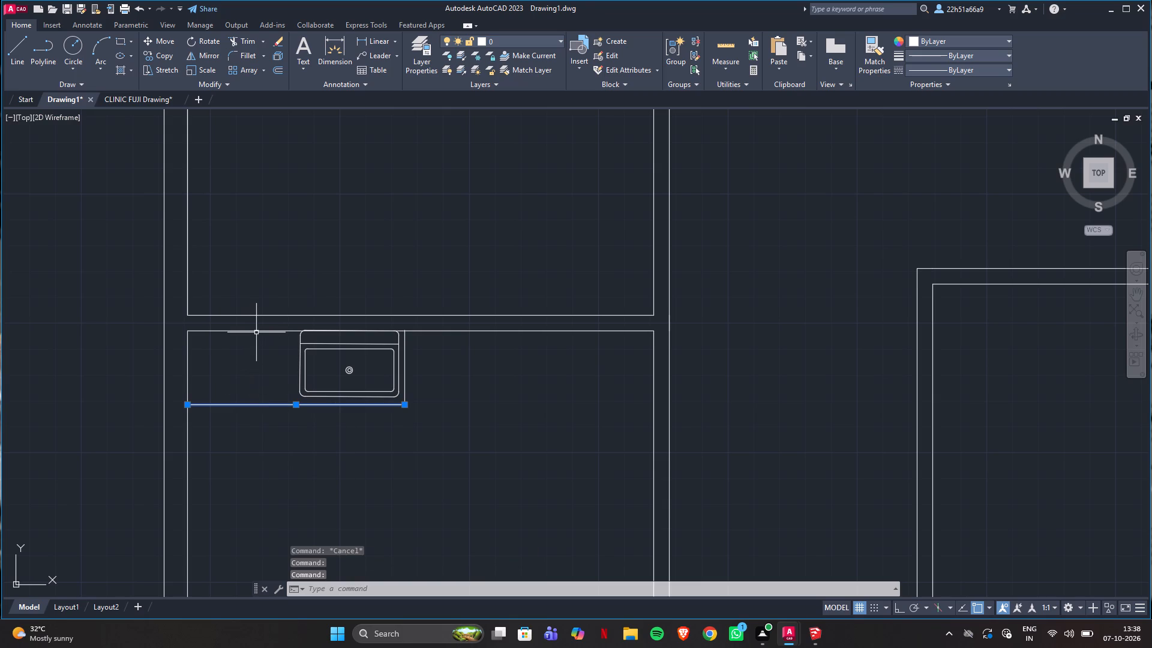
{"action": "key", "text": "Escape"}
{"action": "scroll", "coordinate": [408, 314], "scroll_direction": "up", "scroll_amount": 3}
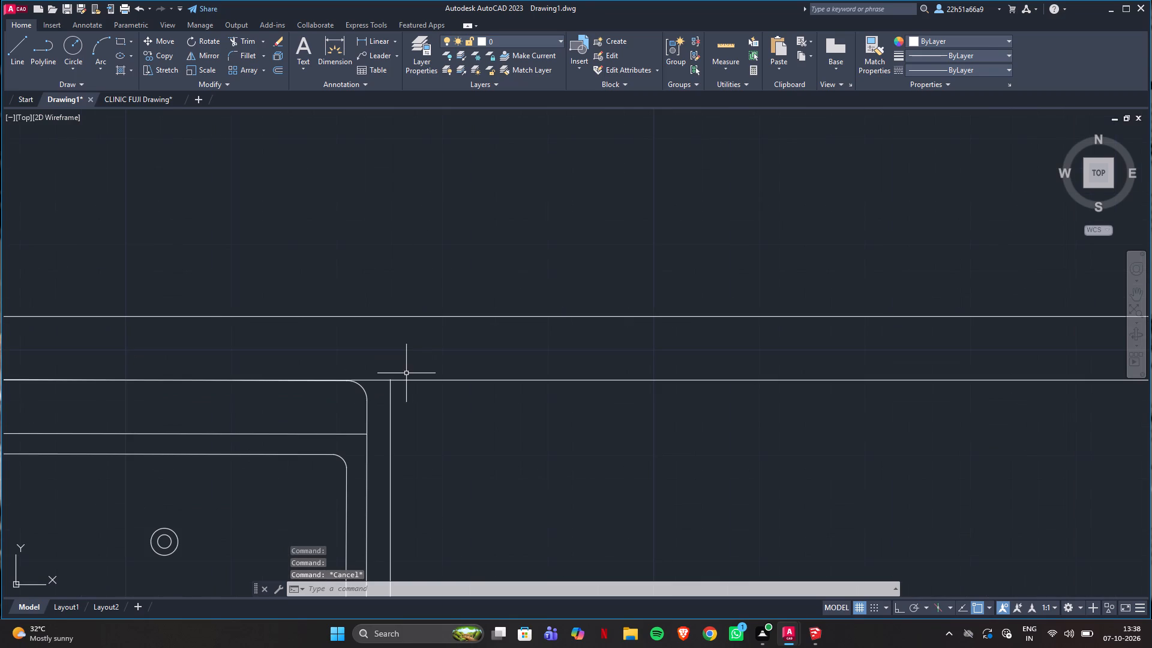
{"action": "scroll", "coordinate": [397, 406], "scroll_direction": "down", "scroll_amount": 3}
{"action": "left_click", "coordinate": [397, 415]}
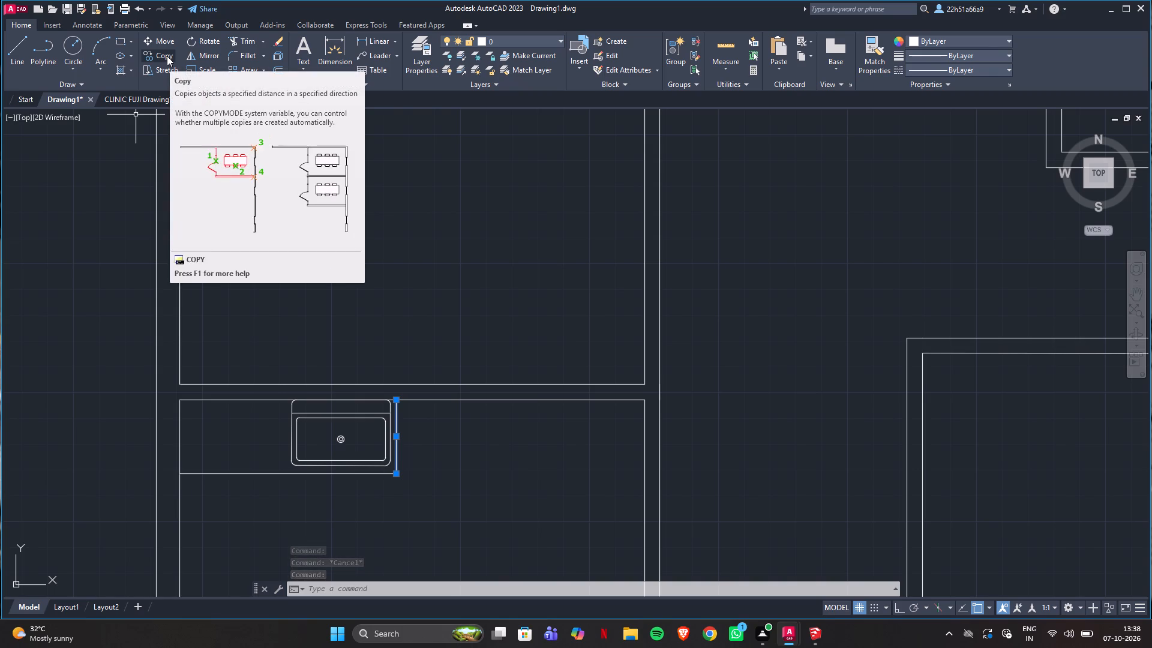
{"action": "left_click", "coordinate": [302, 474]}
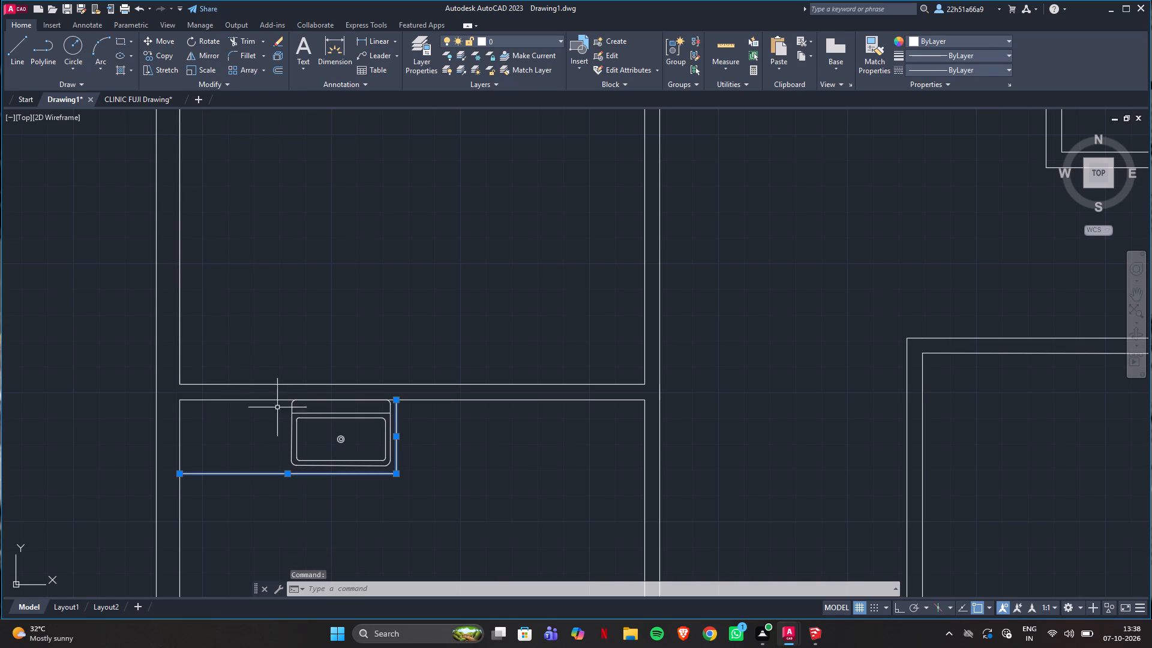
{"action": "left_click", "coordinate": [187, 50]}
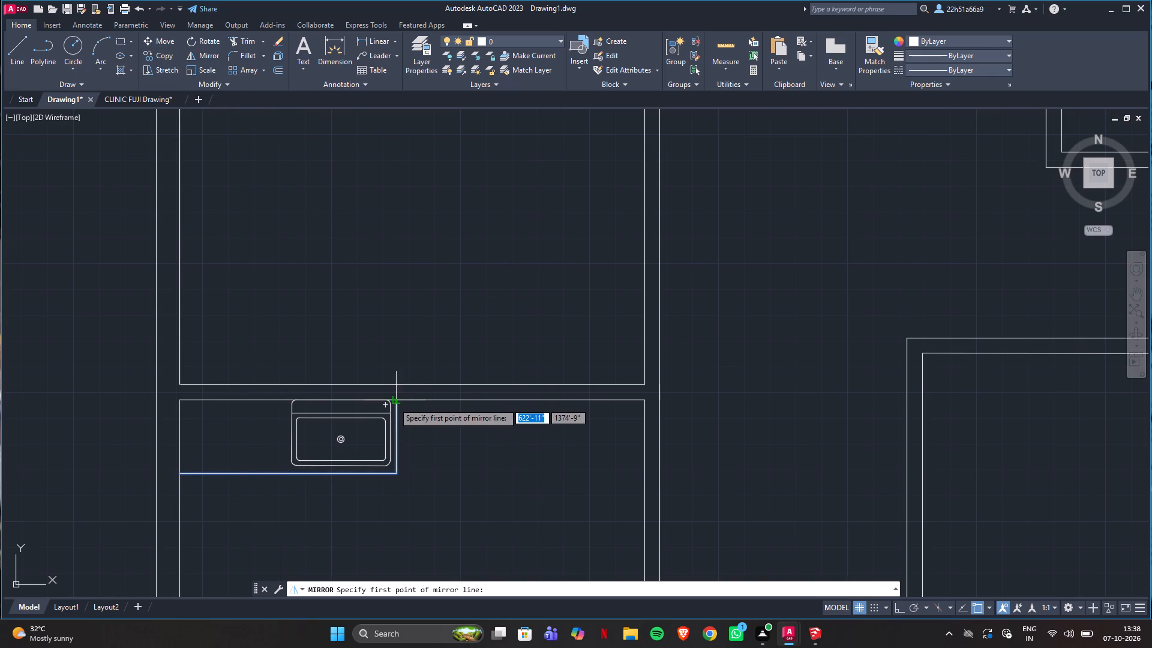
{"action": "left_click", "coordinate": [394, 403]}
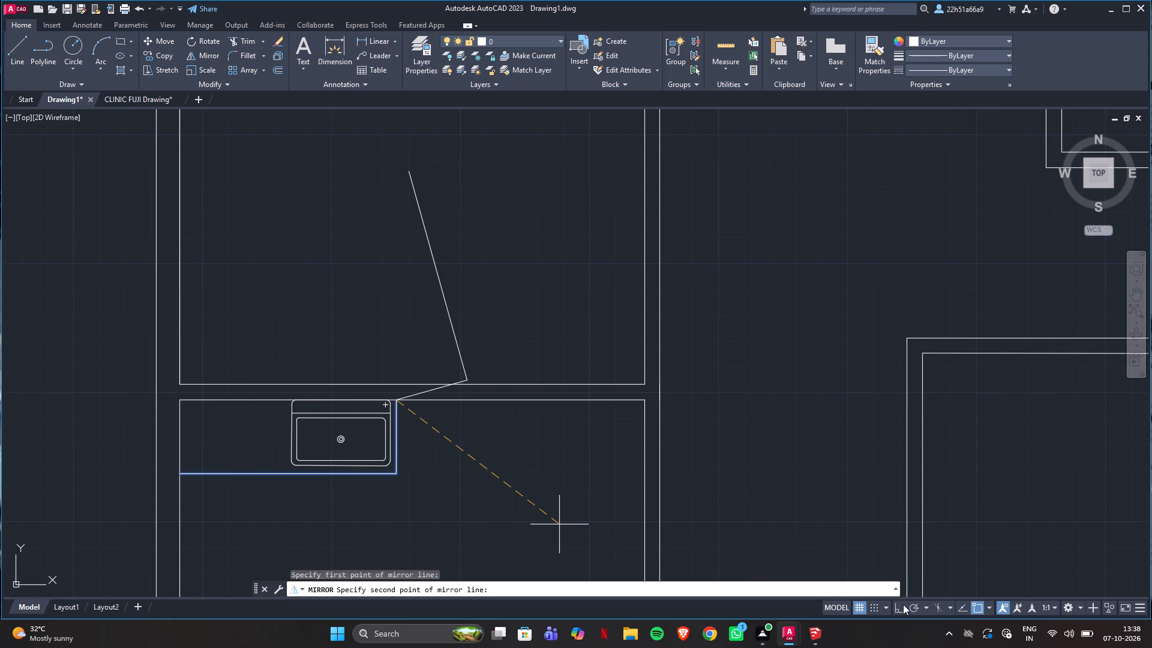
{"action": "left_click", "coordinate": [901, 608]}
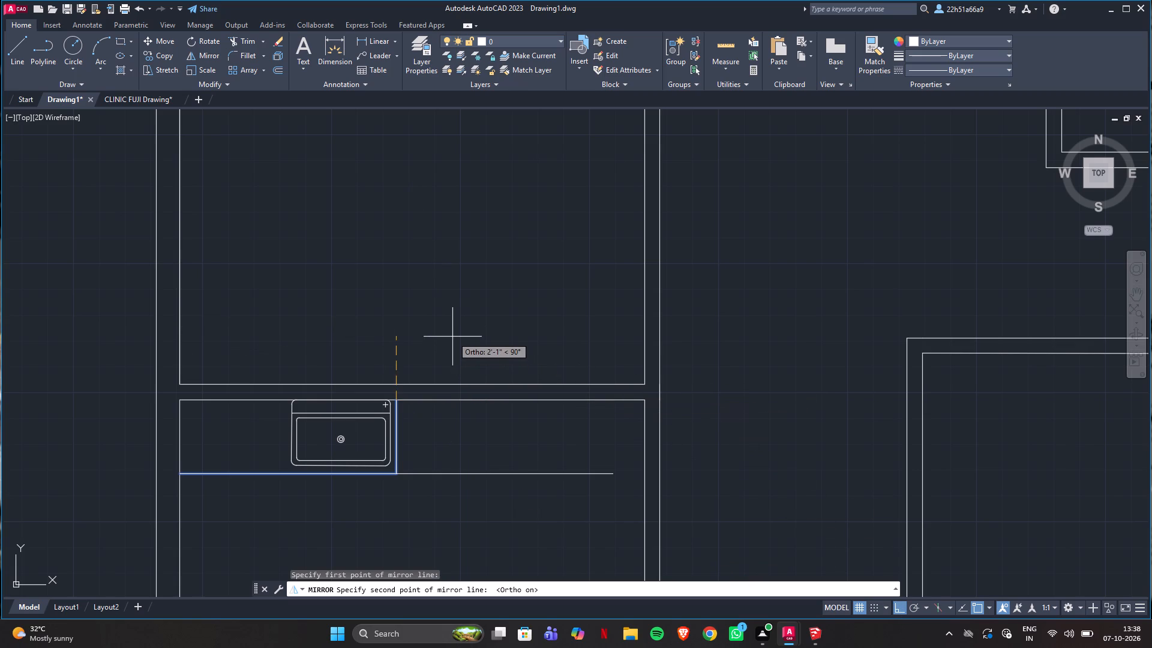
{"action": "left_click", "coordinate": [480, 446]}
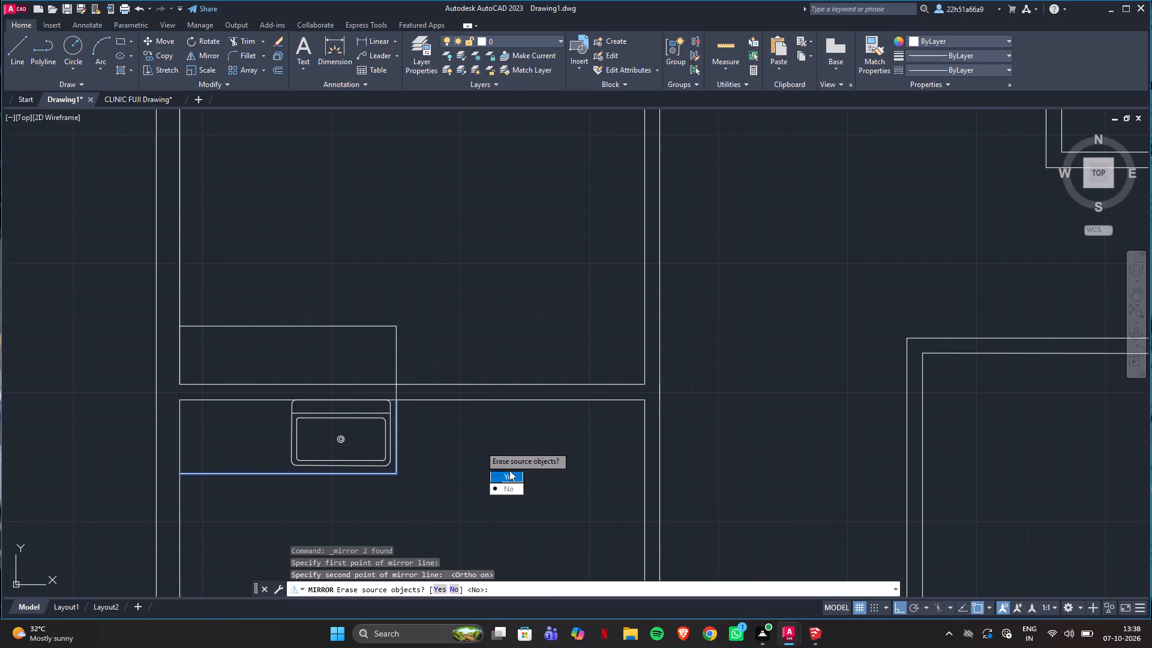
{"action": "left_click_drag", "start_coordinate": [505, 491], "coordinate": [480, 446]}
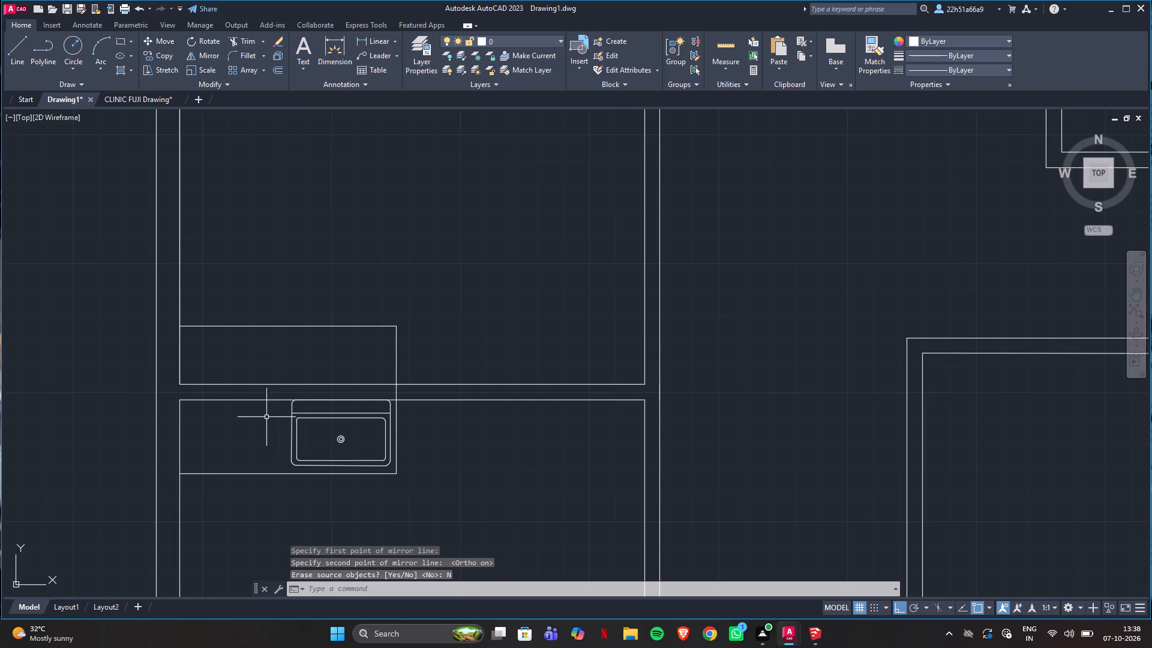
Copy the testing & lab counter's sink into open space in the room to the north, with Ortho off.
{"action": "left_click", "coordinate": [280, 392]}
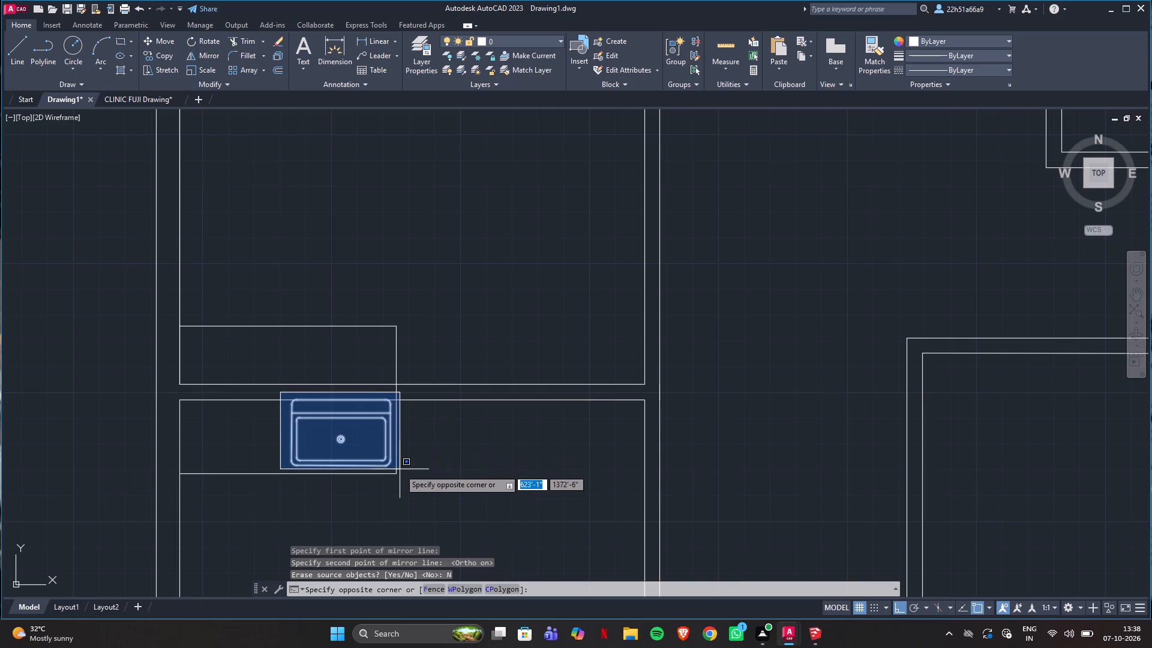
{"action": "left_click", "coordinate": [400, 469]}
{"action": "left_click", "coordinate": [163, 56]}
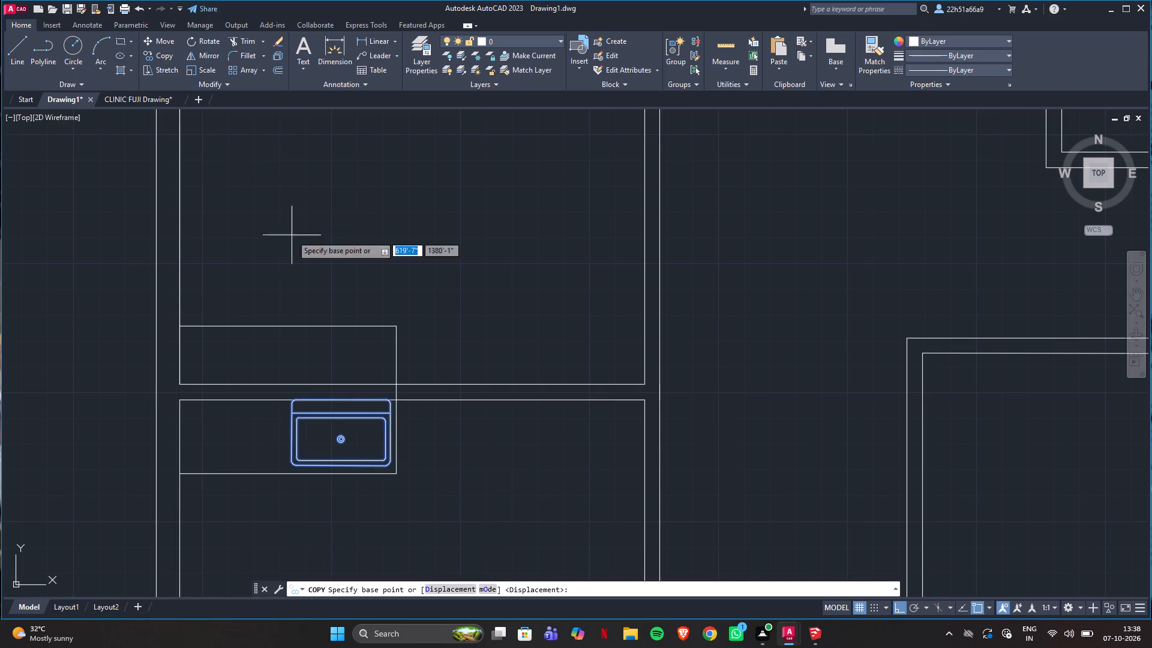
{"action": "left_click", "coordinate": [905, 610]}
{"action": "left_click", "coordinate": [375, 443]}
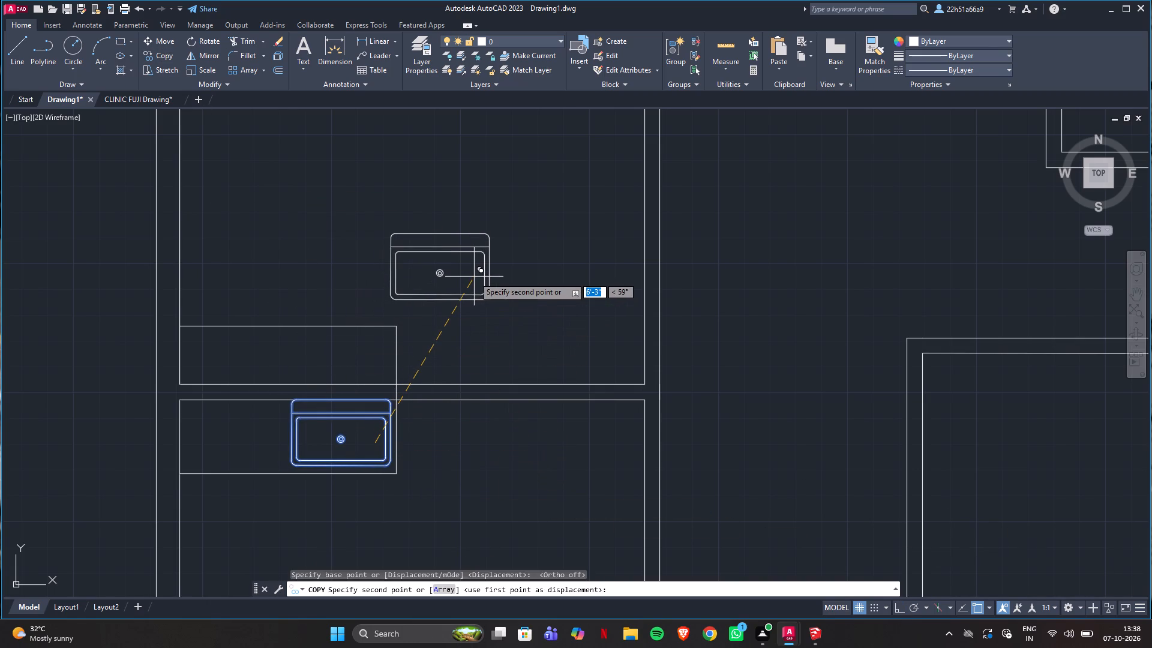
{"action": "left_click", "coordinate": [474, 277]}
{"action": "key", "text": "Escape"}
Rotate the copied sink 180° about its southeast corner with Ortho on.
{"action": "left_click", "coordinate": [364, 211]}
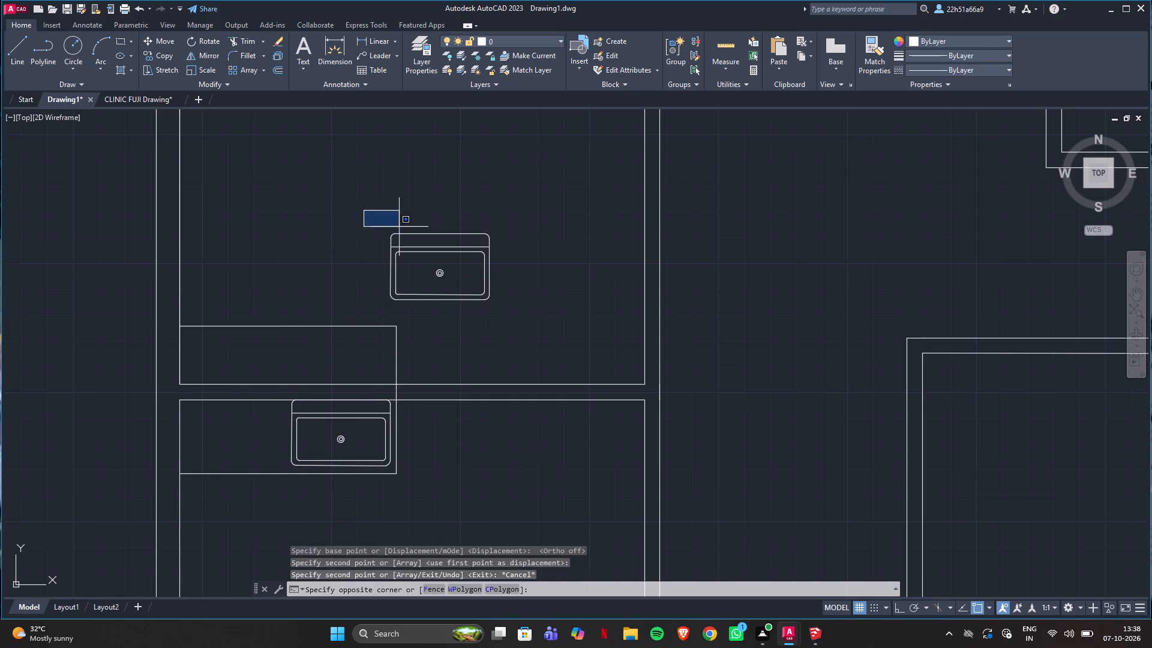
{"action": "left_click", "coordinate": [533, 314]}
{"action": "left_click", "coordinate": [205, 40]}
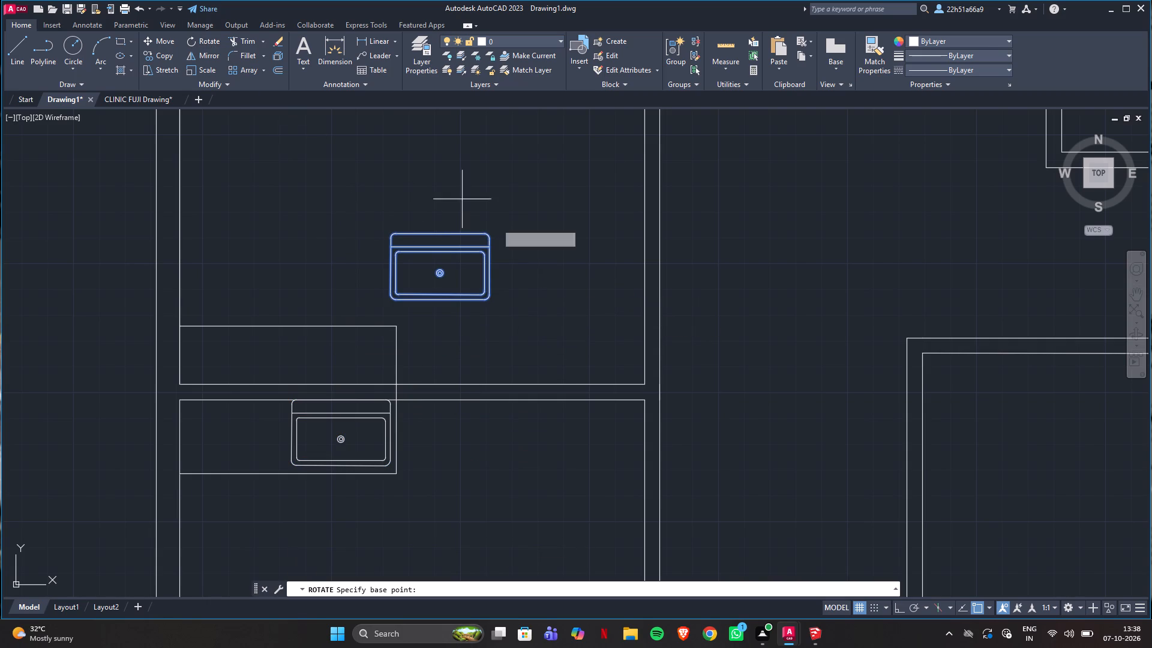
{"action": "left_click", "coordinate": [488, 298]}
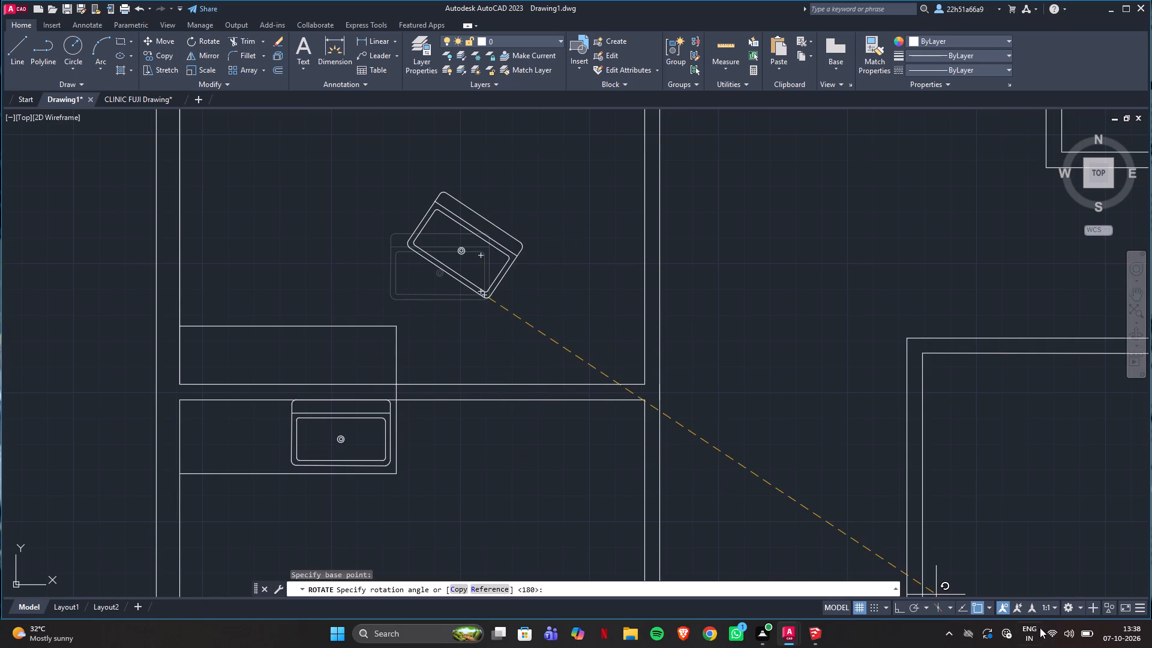
{"action": "left_click", "coordinate": [897, 610]}
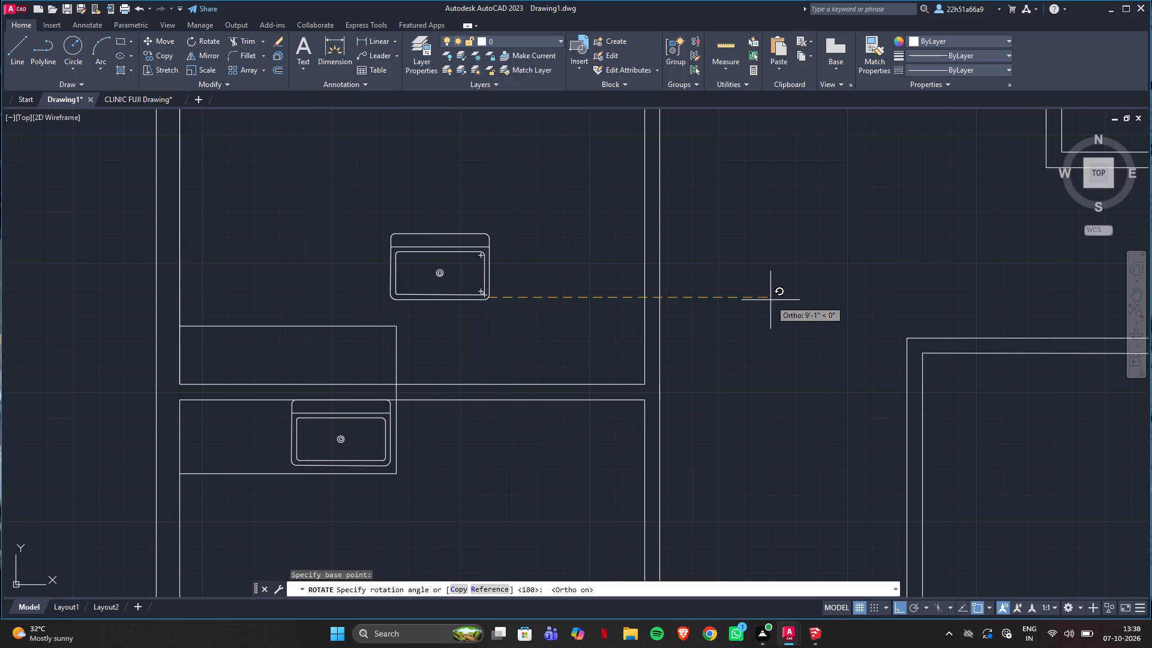
{"action": "left_click", "coordinate": [343, 289]}
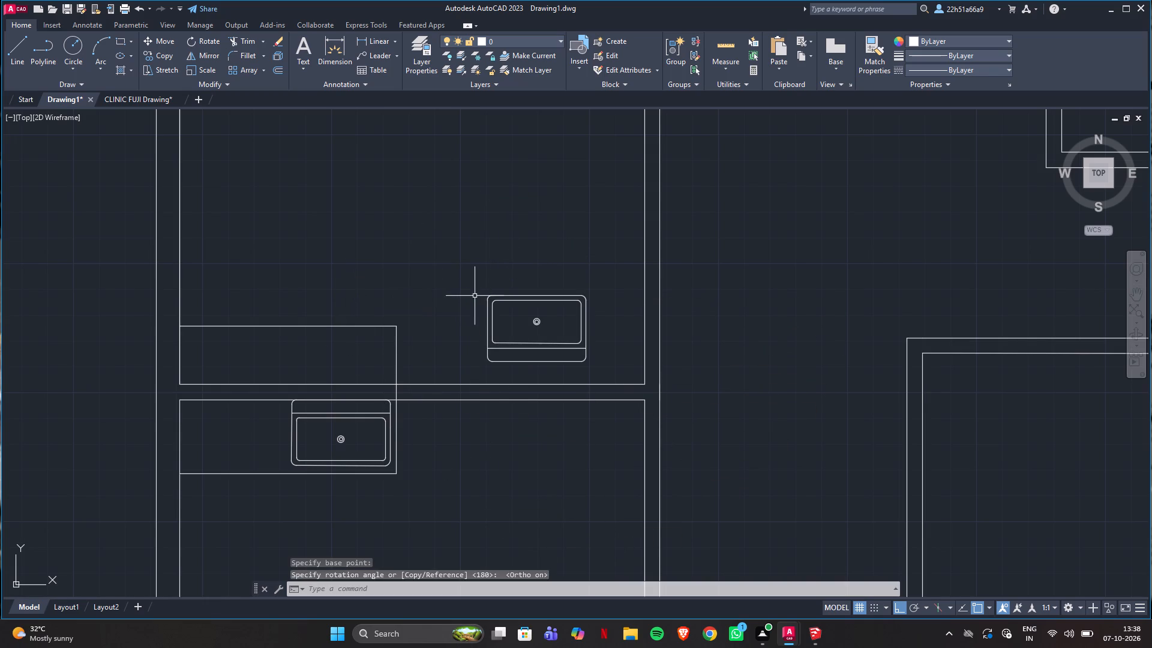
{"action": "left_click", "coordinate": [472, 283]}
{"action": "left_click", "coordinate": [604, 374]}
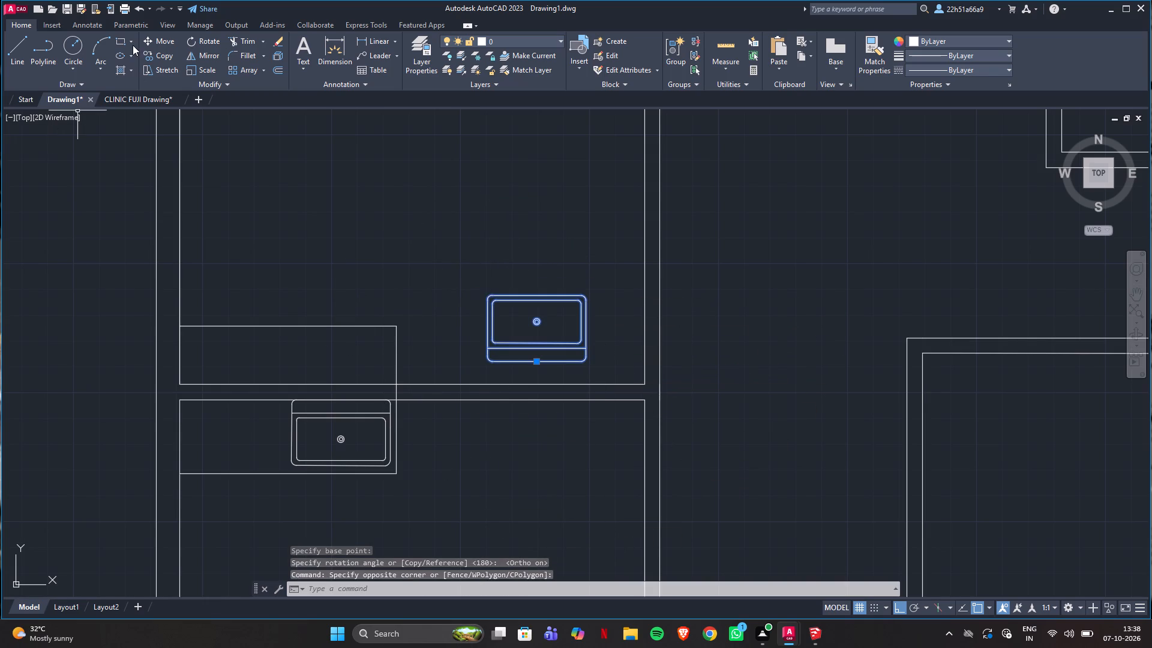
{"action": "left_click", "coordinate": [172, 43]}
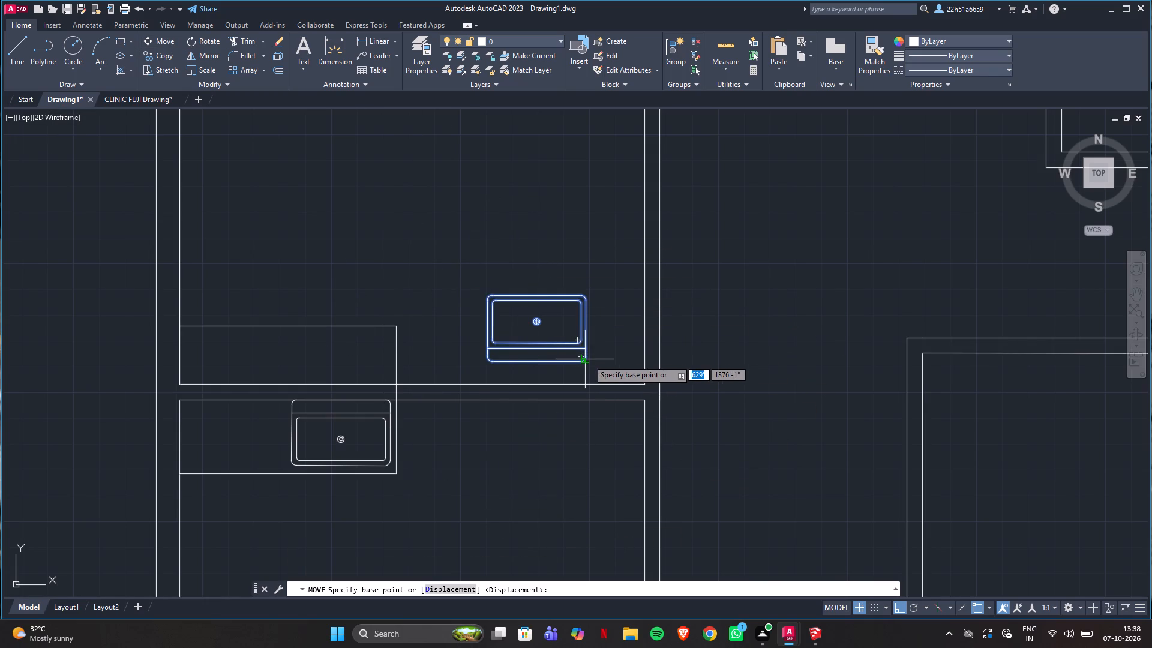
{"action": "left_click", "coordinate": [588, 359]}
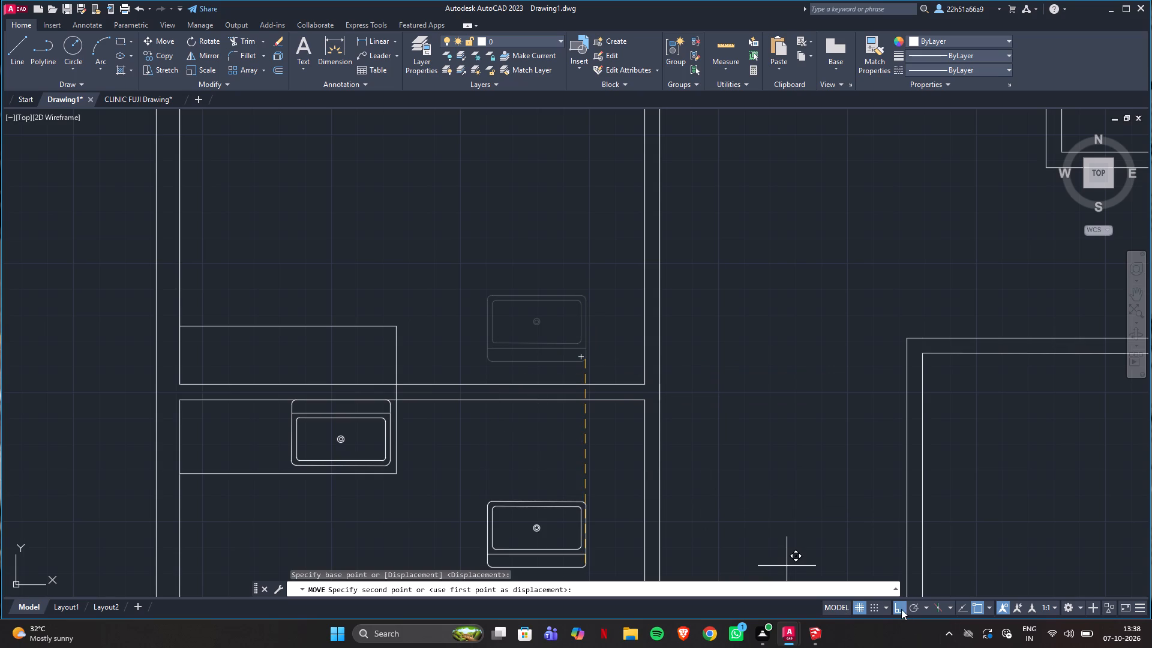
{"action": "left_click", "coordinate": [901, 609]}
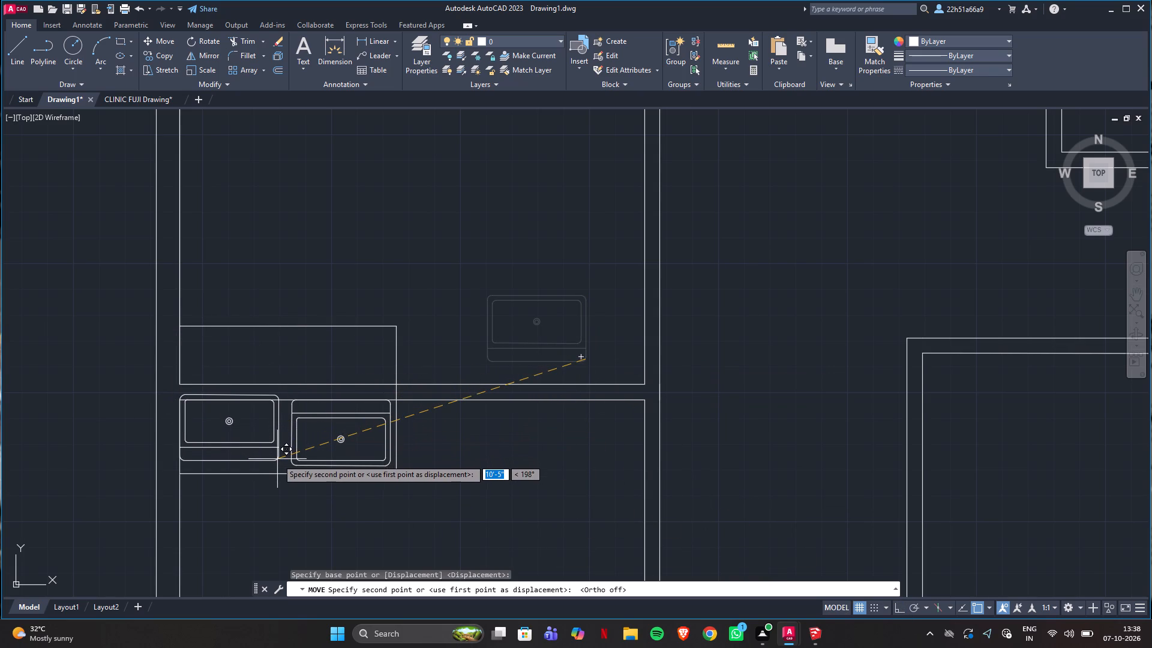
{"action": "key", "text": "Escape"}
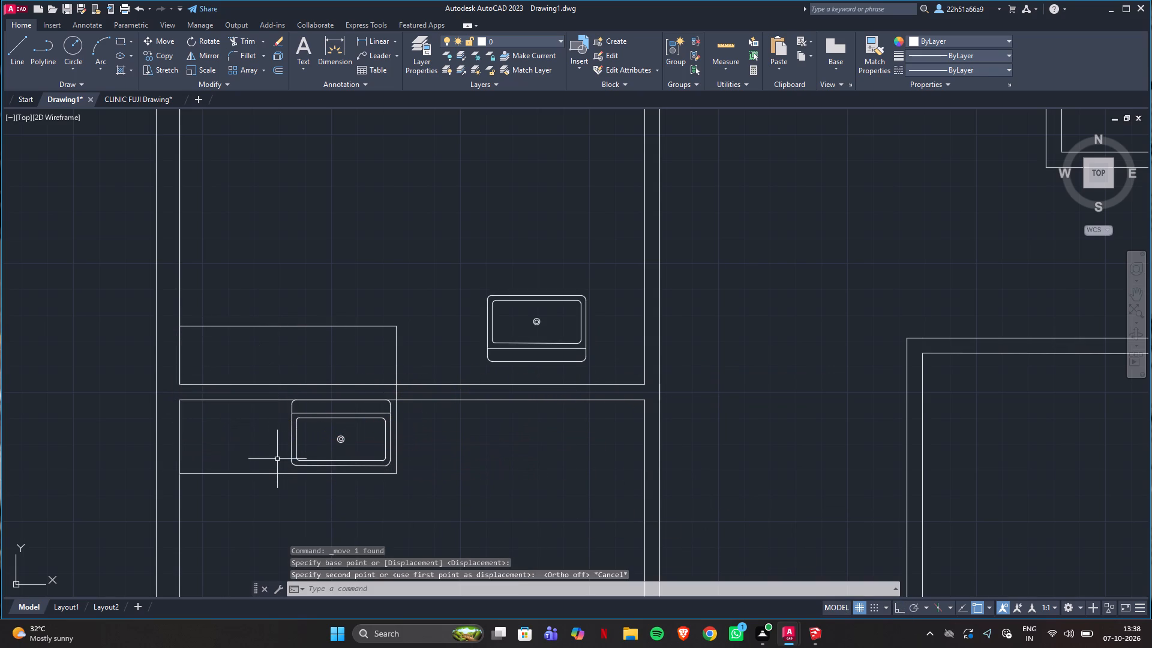
Move the two mirrored counter lines north so the east line's south end meets the northern room's south wall line.
{"action": "left_click", "coordinate": [384, 328]}
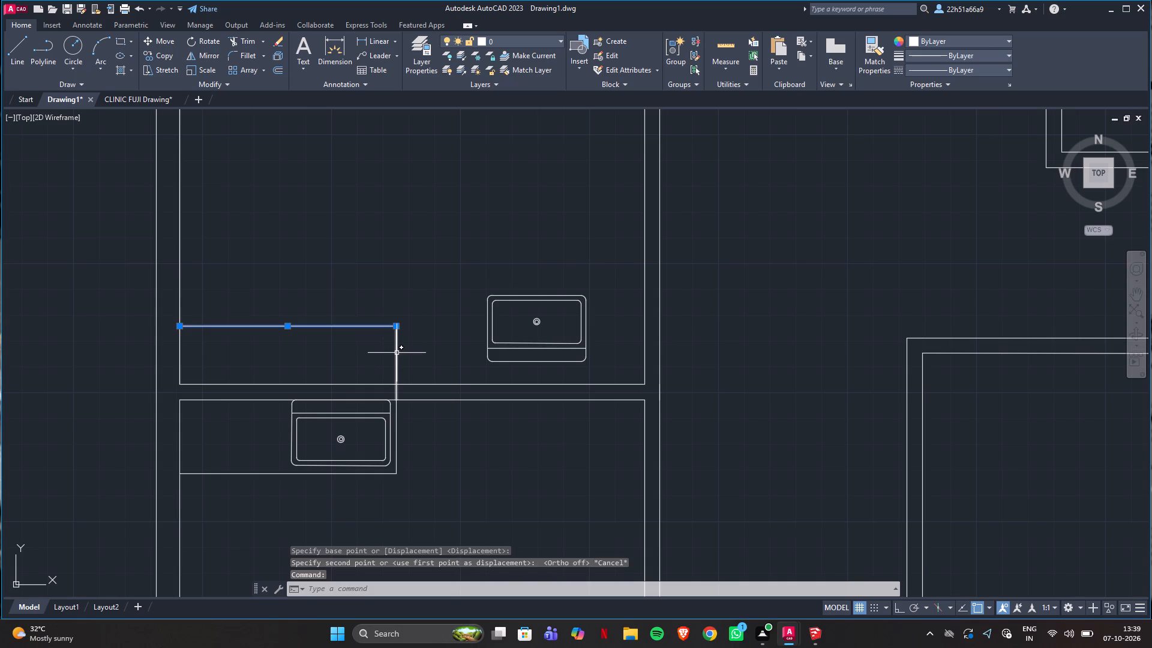
{"action": "left_click", "coordinate": [397, 355]}
{"action": "left_click", "coordinate": [152, 36]}
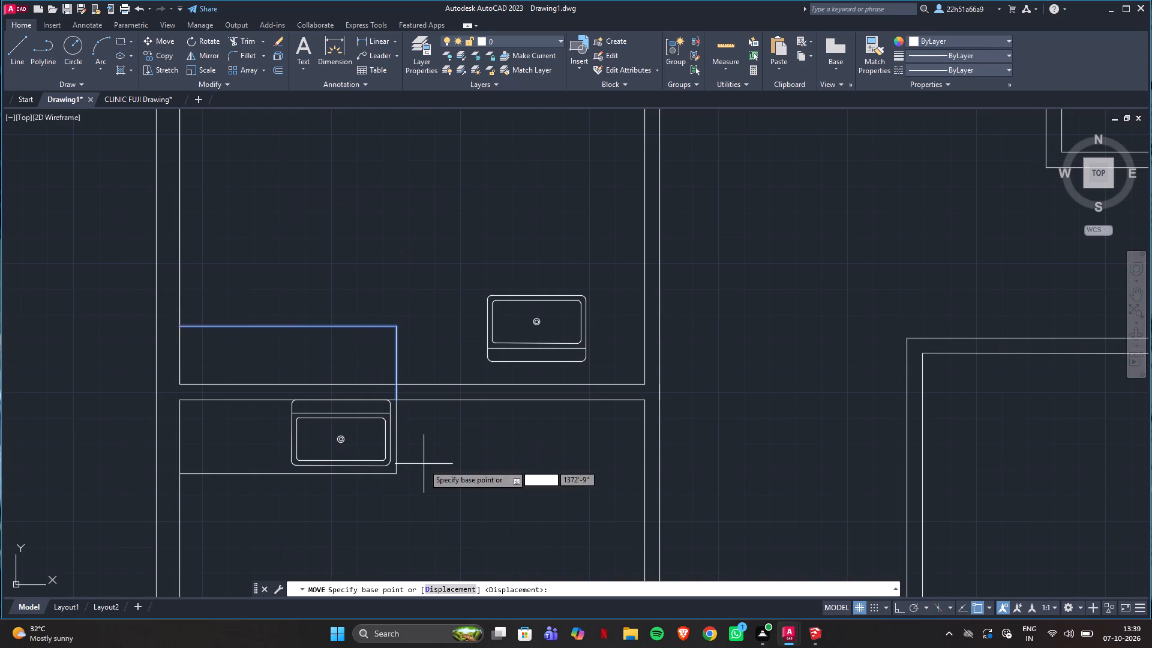
{"action": "scroll", "coordinate": [386, 379], "scroll_direction": "up", "scroll_amount": 3}
{"action": "left_click", "coordinate": [425, 469]}
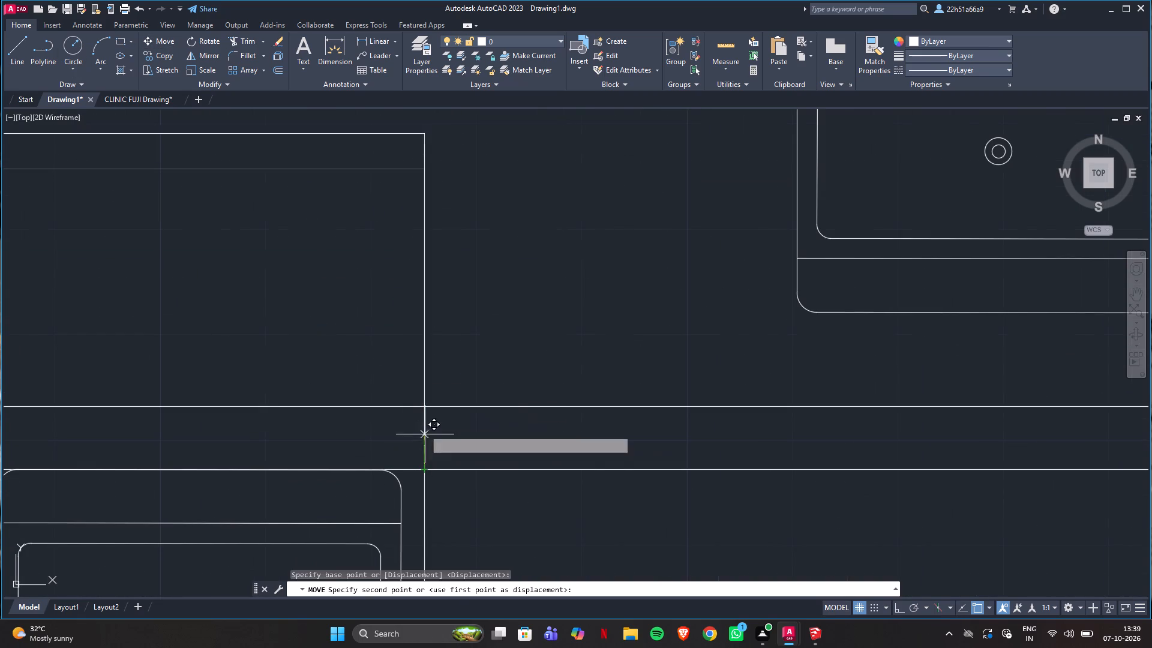
{"action": "left_click", "coordinate": [421, 409]}
{"action": "scroll", "coordinate": [466, 440], "scroll_direction": "down", "scroll_amount": 4}
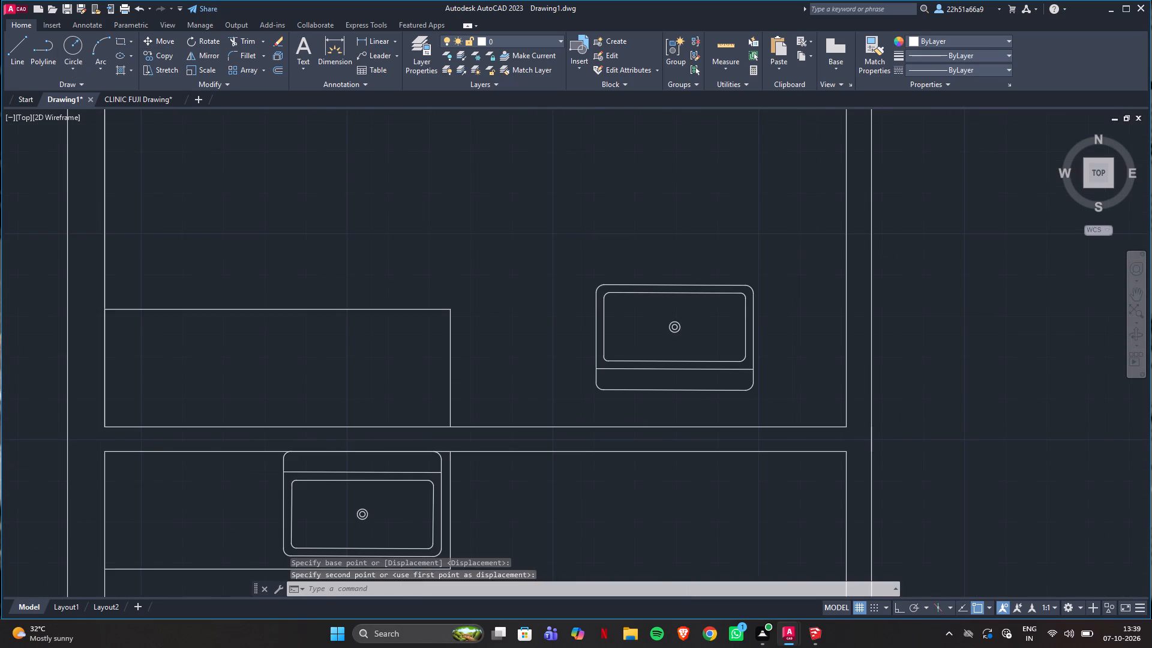
Move the rotated sink by its southeast corner into the west part of the new counter, at the room's south wall line.
{"action": "left_click", "coordinate": [501, 370]}
{"action": "left_click", "coordinate": [593, 430]}
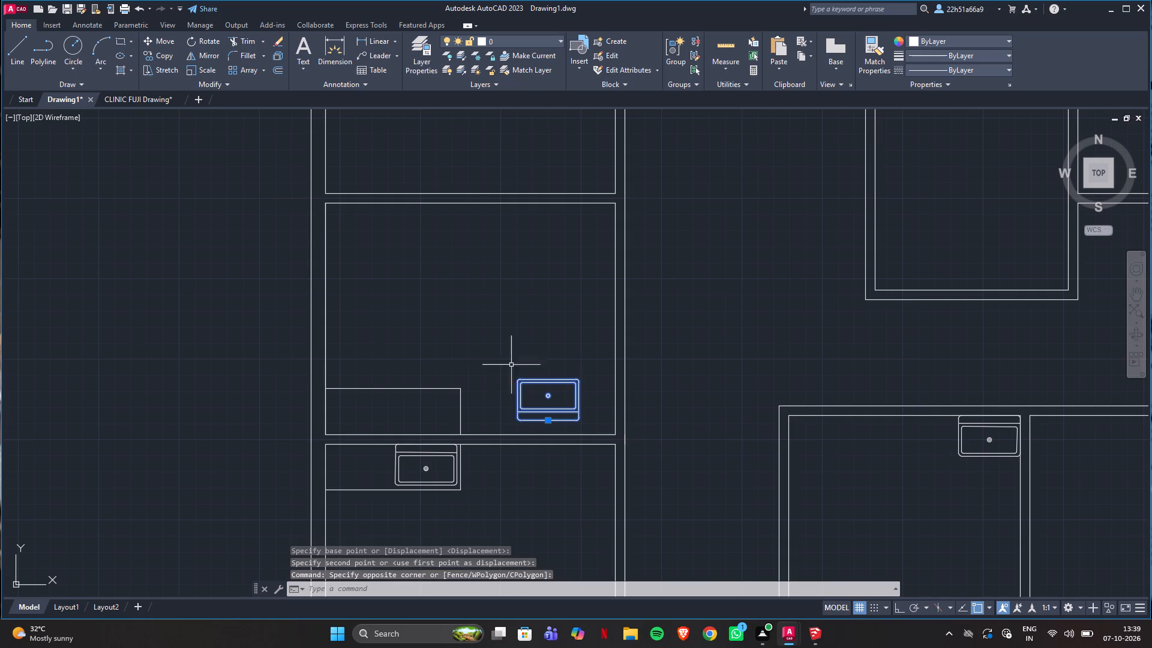
{"action": "left_click", "coordinate": [169, 40]}
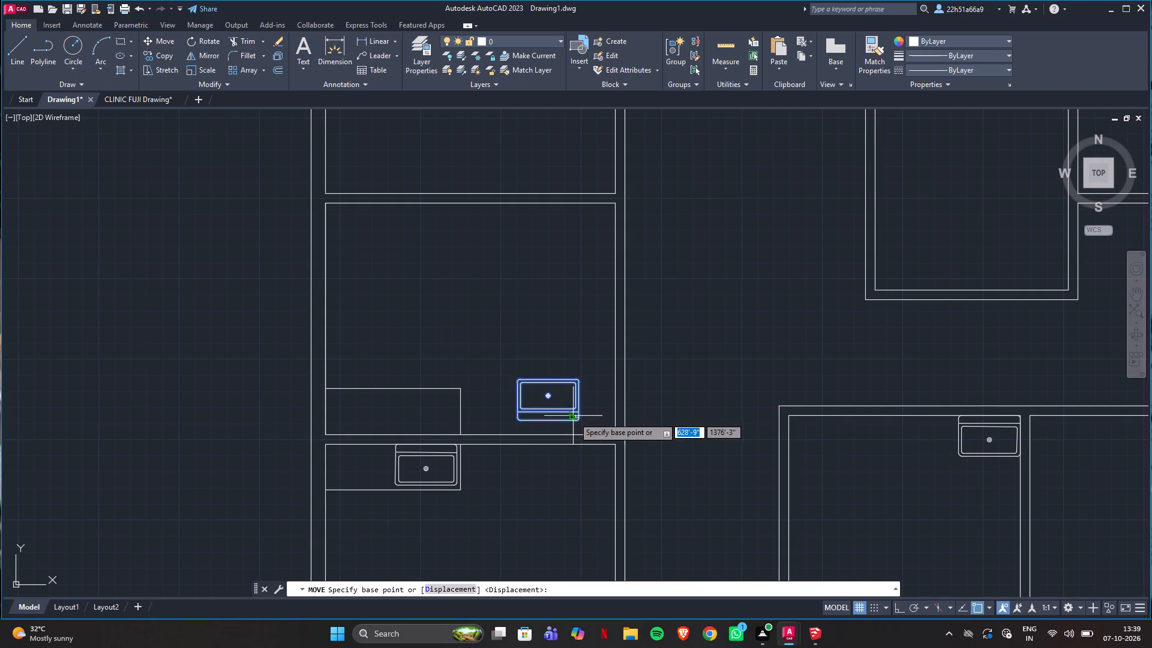
{"action": "left_click", "coordinate": [580, 421]}
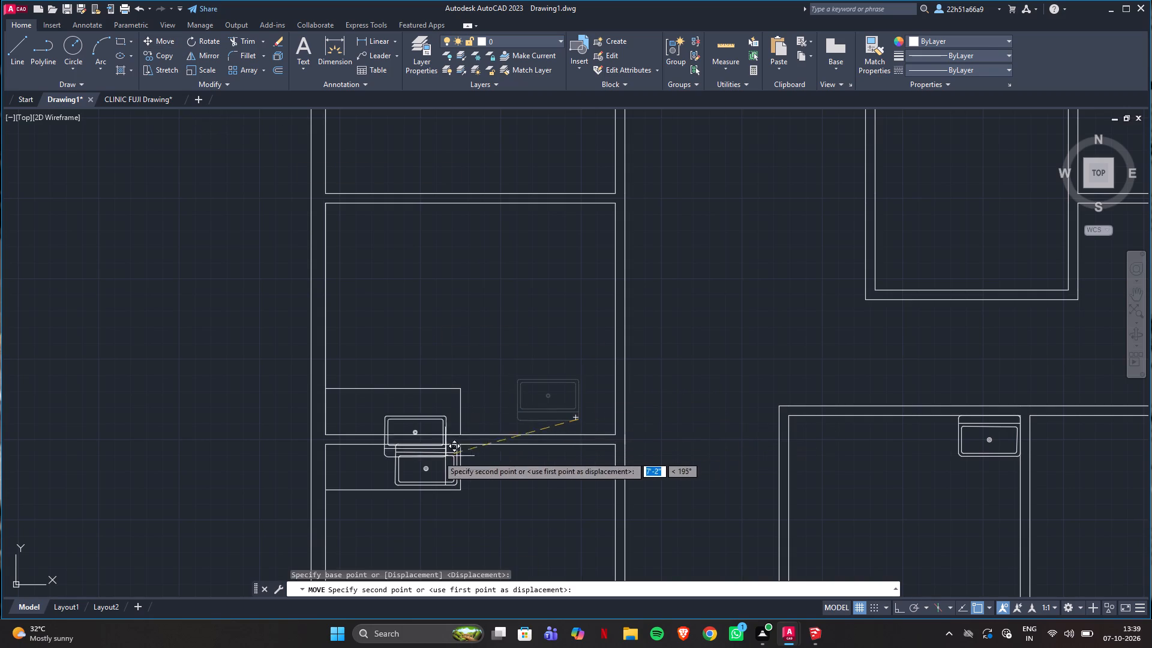
{"action": "scroll", "coordinate": [377, 436], "scroll_direction": "up", "scroll_amount": 3}
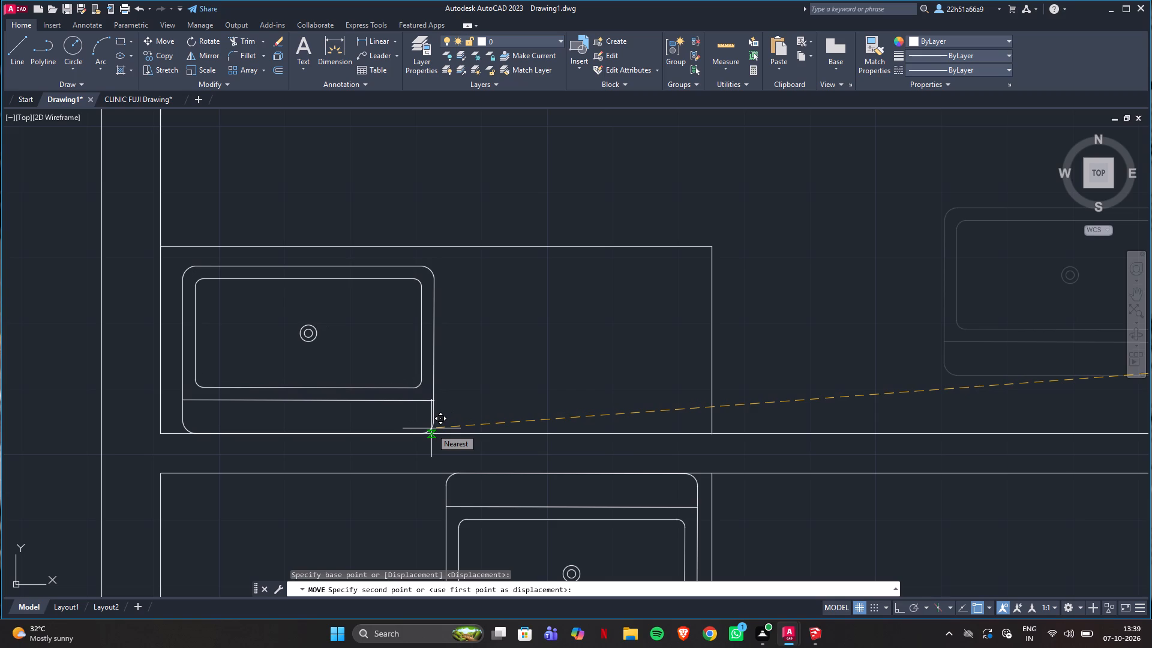
{"action": "left_click", "coordinate": [431, 428]}
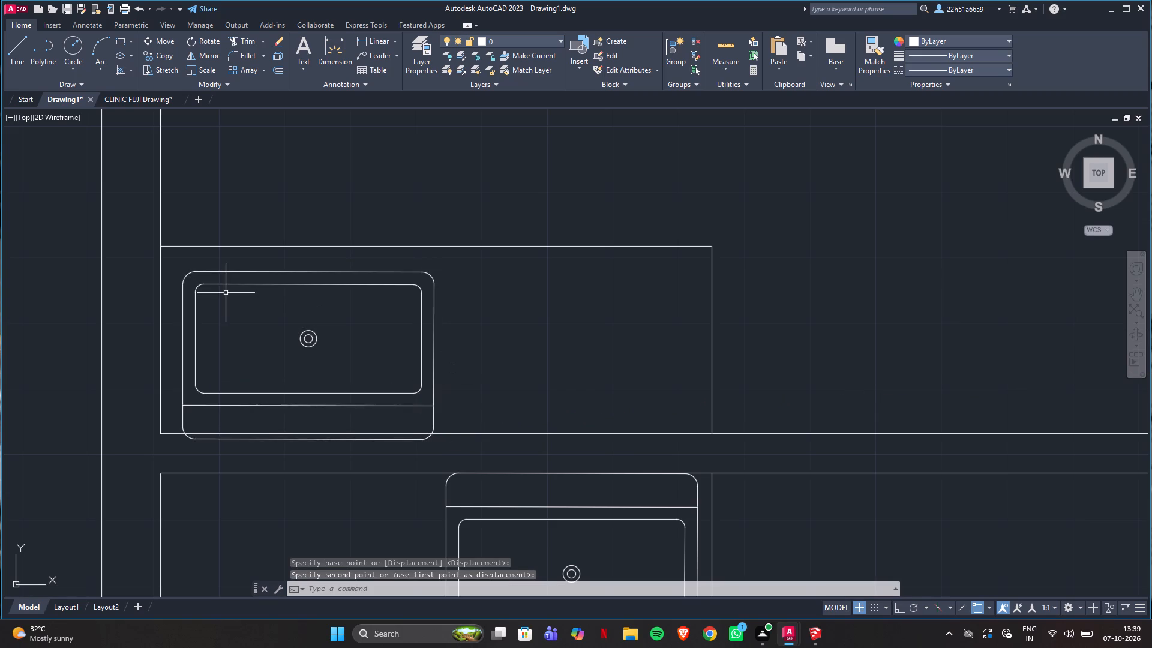
Move the sink about 1" straight north so its south edge lies on the room's south wall line.
{"action": "left_click", "coordinate": [170, 263]}
{"action": "left_click", "coordinate": [466, 456]}
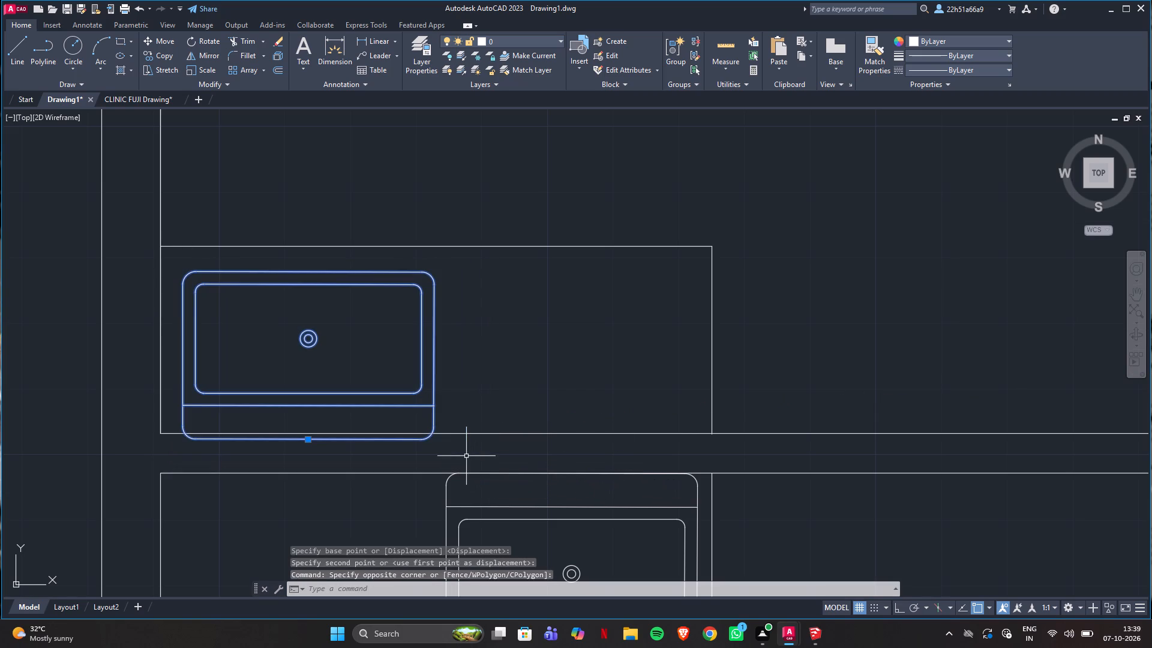
{"action": "left_click", "coordinate": [170, 41]}
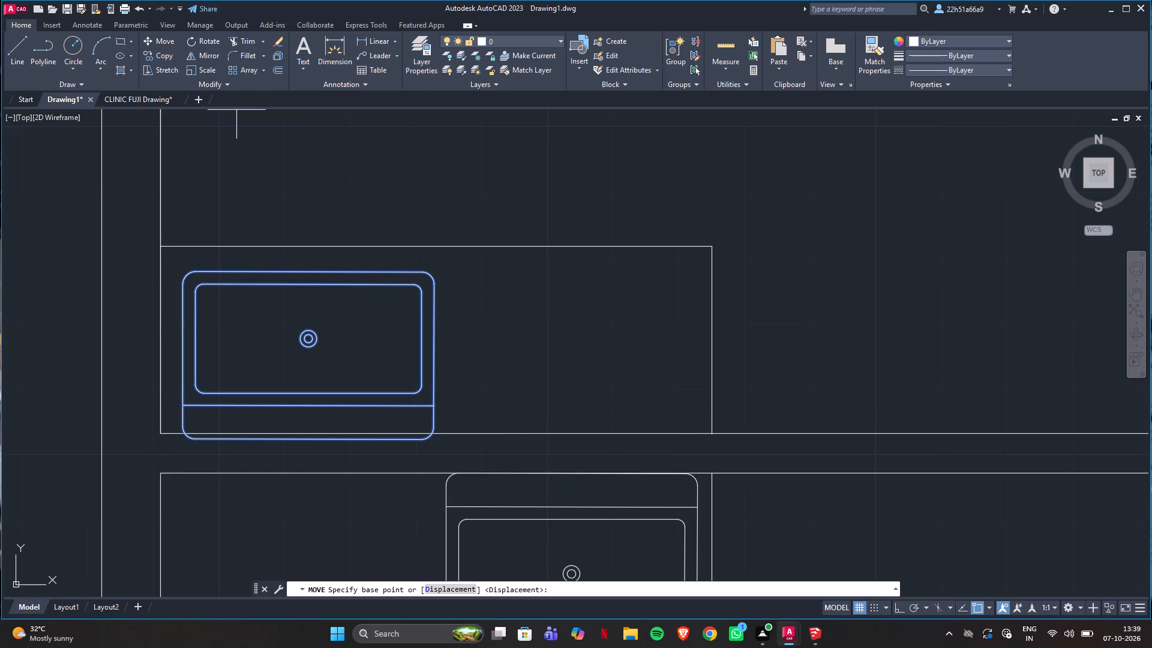
{"action": "scroll", "coordinate": [419, 472], "scroll_direction": "up", "scroll_amount": 3}
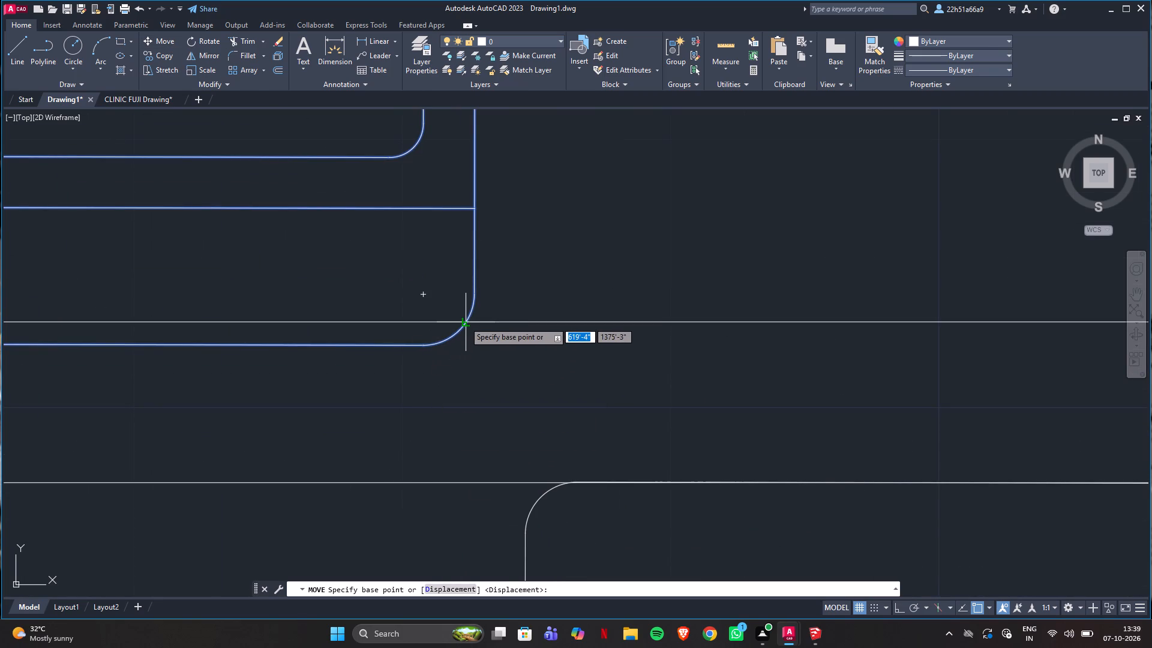
{"action": "left_click", "coordinate": [464, 322]}
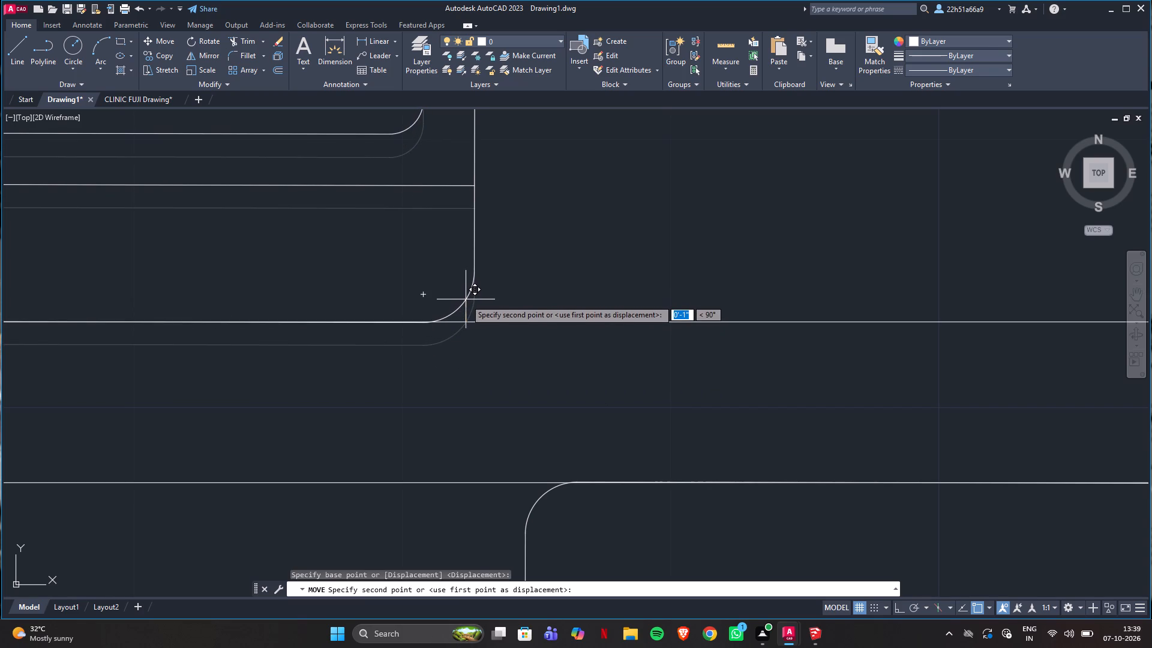
{"action": "left_click", "coordinate": [466, 299]}
Compare the exam room and Exam Room 2 counters in CLINIC FUJI Drawing, then return to Drawing1.
{"action": "scroll", "coordinate": [470, 386], "scroll_direction": "down", "scroll_amount": 4}
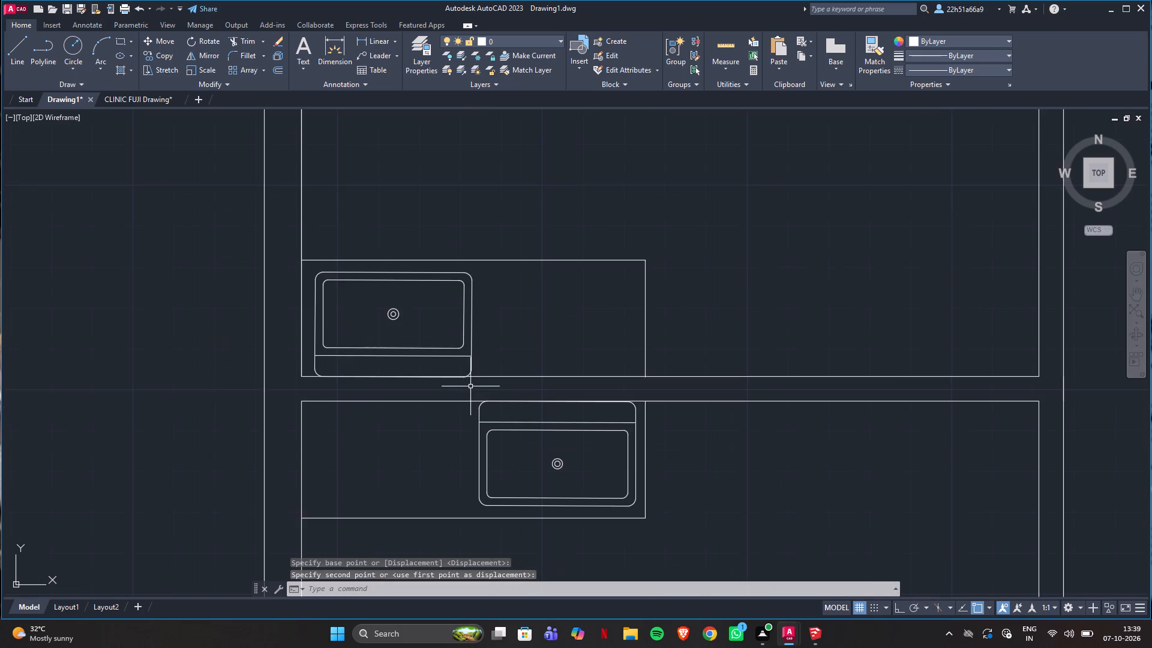
{"action": "scroll", "coordinate": [470, 386], "scroll_direction": "down", "scroll_amount": 2}
{"action": "middle_click_drag", "start_coordinate": [582, 415], "coordinate": [529, 378]}
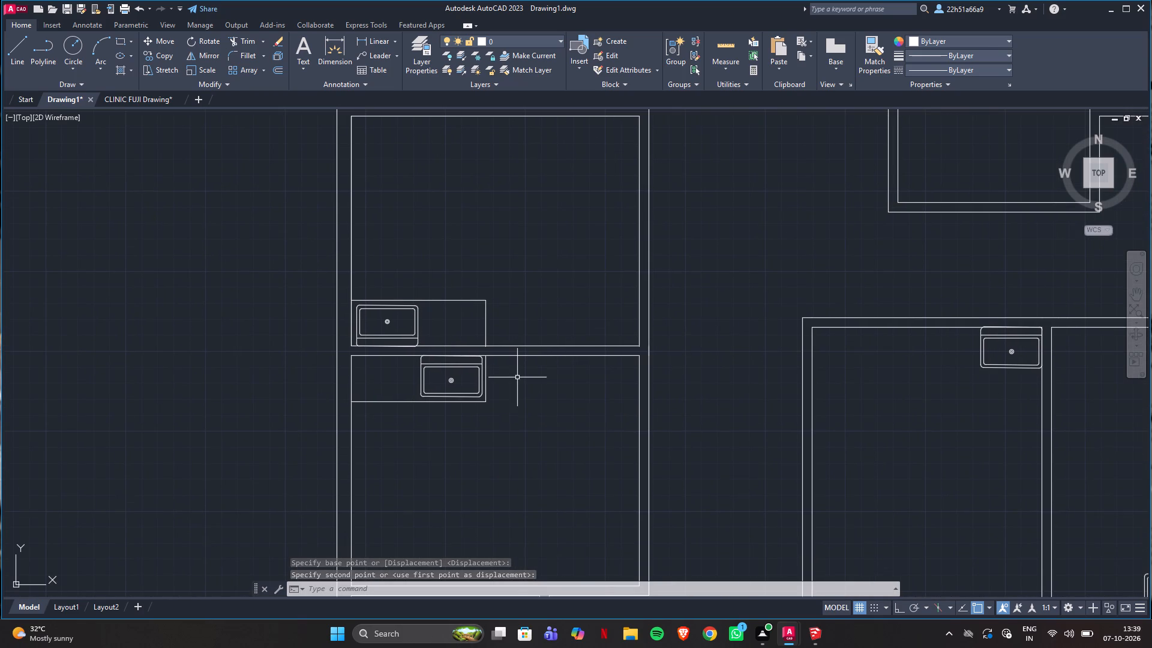
{"action": "left_click", "coordinate": [140, 95]}
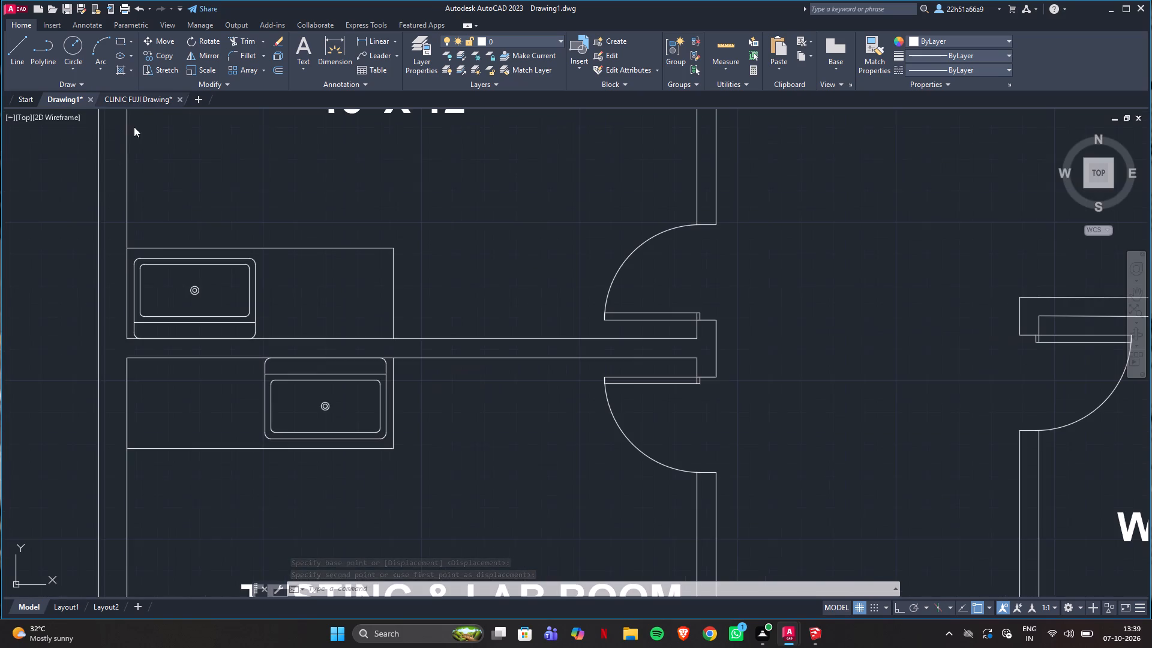
{"action": "scroll", "coordinate": [450, 260], "scroll_direction": "down", "scroll_amount": 3}
{"action": "middle_click_drag", "start_coordinate": [458, 248], "coordinate": [433, 274]}
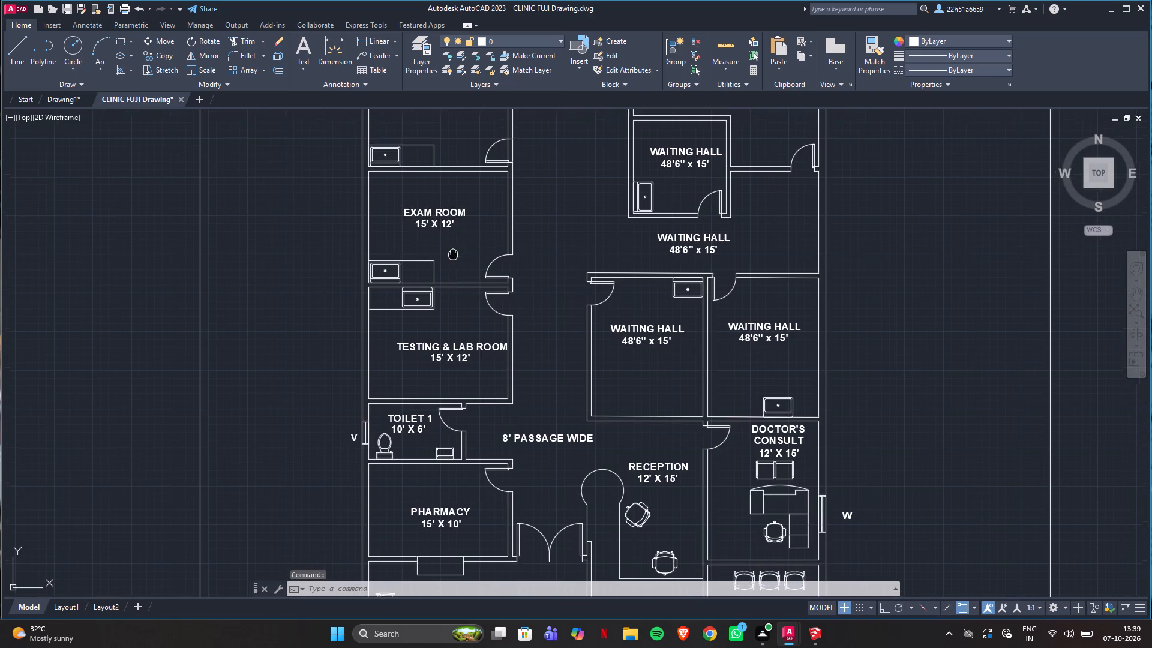
{"action": "middle_click_drag", "start_coordinate": [433, 274], "coordinate": [382, 413]}
{"action": "scroll", "coordinate": [356, 303], "scroll_direction": "up", "scroll_amount": 2}
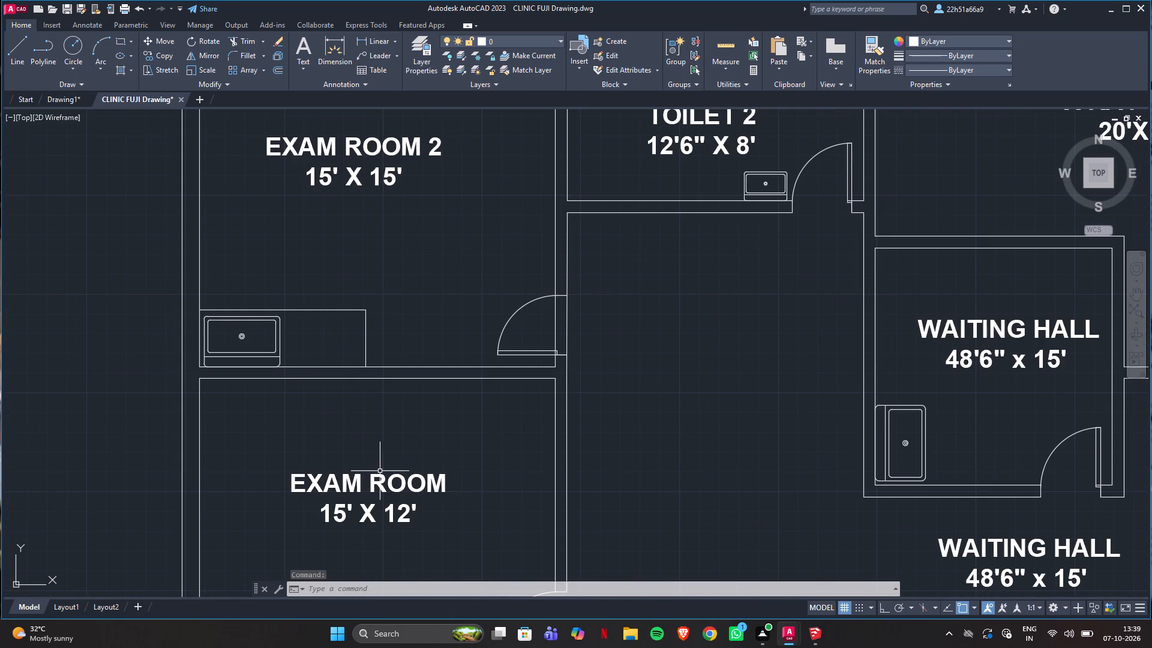
{"action": "middle_click_drag", "start_coordinate": [394, 406], "coordinate": [449, 393]}
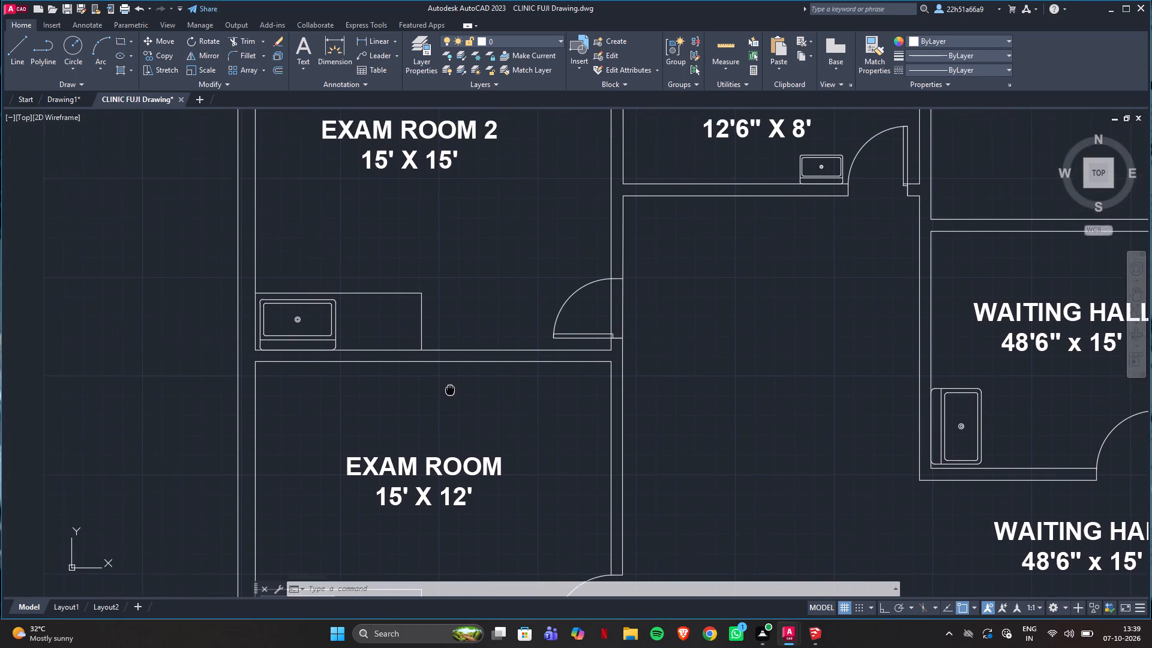
{"action": "middle_click_drag", "start_coordinate": [449, 393], "coordinate": [405, 546]}
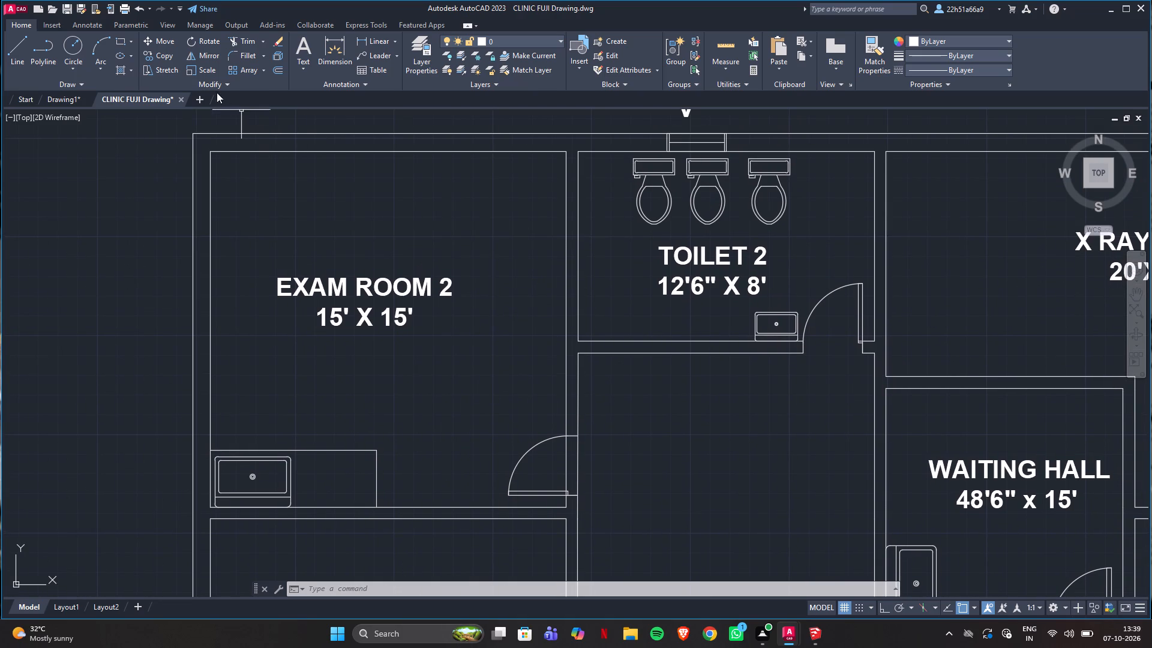
{"action": "left_click", "coordinate": [55, 98]}
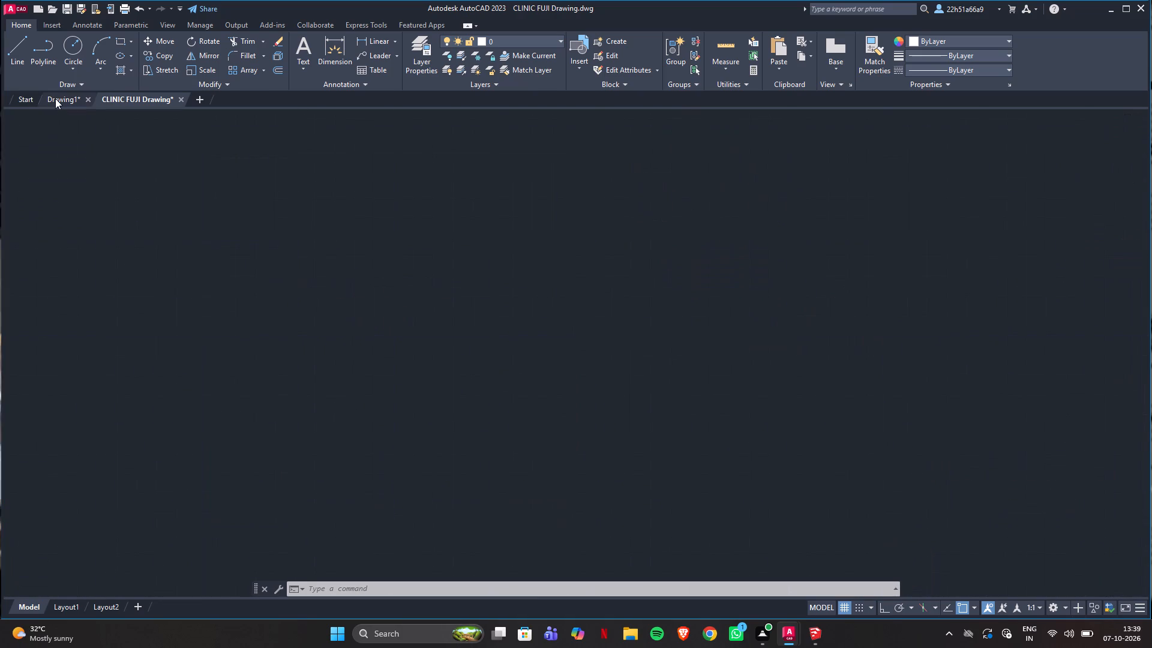
Copy the exam room's counter lines and sink 12'-6" north onto the next room's south wall line, with Ortho on.
{"action": "scroll", "coordinate": [435, 258], "scroll_direction": "down", "scroll_amount": 1}
{"action": "middle_click_drag", "start_coordinate": [455, 244], "coordinate": [401, 304]}
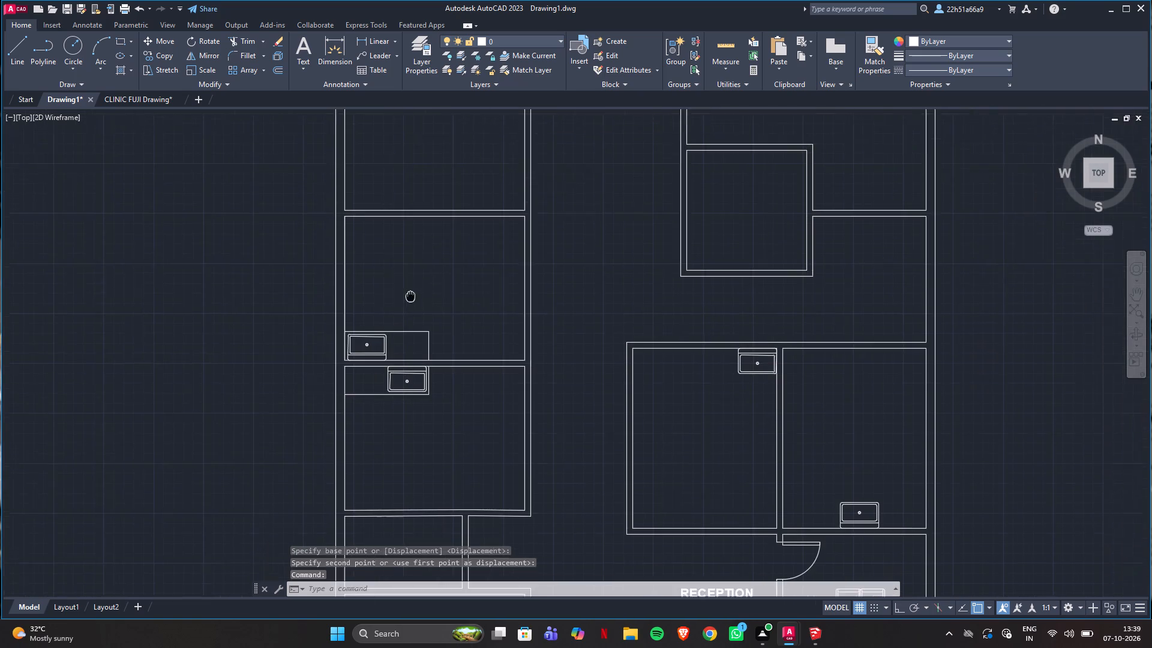
{"action": "middle_click_drag", "start_coordinate": [401, 304], "coordinate": [396, 308]}
{"action": "scroll", "coordinate": [403, 350], "scroll_direction": "up", "scroll_amount": 2}
{"action": "left_click", "coordinate": [183, 336]}
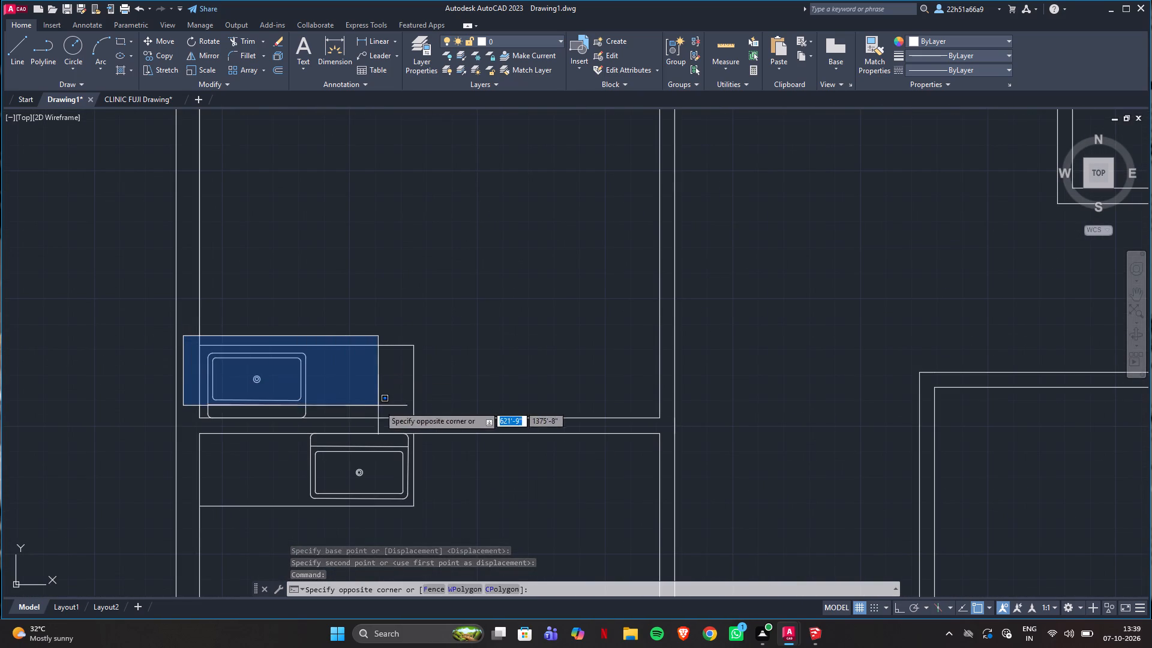
{"action": "left_click", "coordinate": [437, 425]}
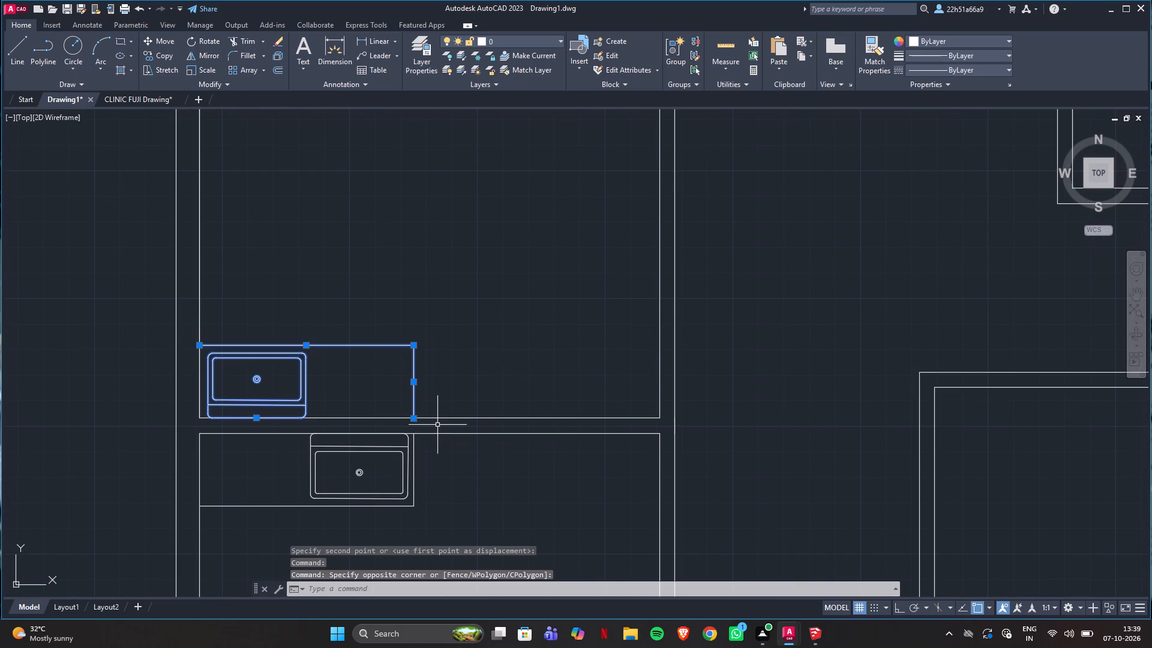
{"action": "left_click", "coordinate": [150, 53]}
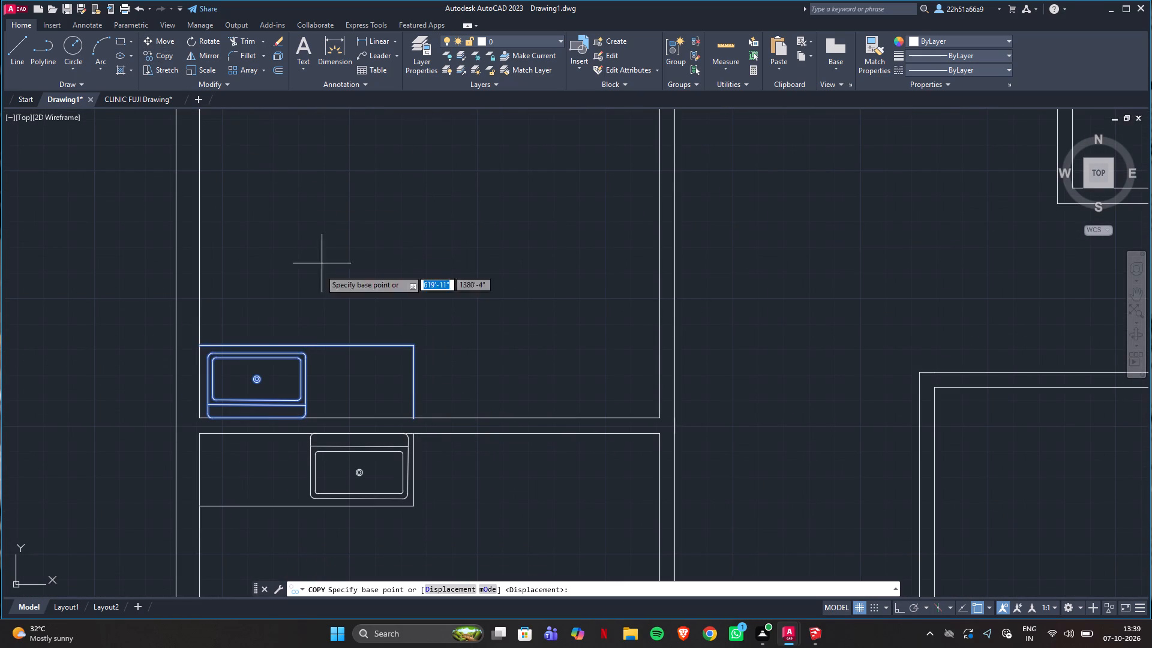
{"action": "left_click", "coordinate": [411, 419]}
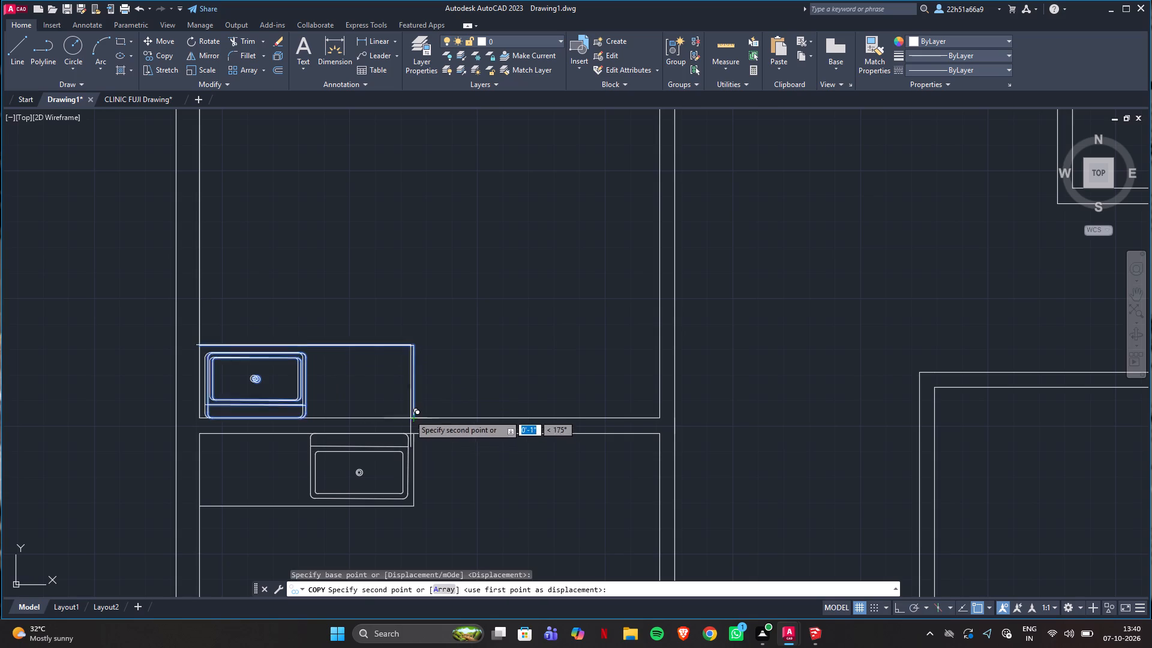
{"action": "left_click", "coordinate": [898, 608]}
{"action": "middle_click_drag", "start_coordinate": [414, 239], "coordinate": [418, 521]}
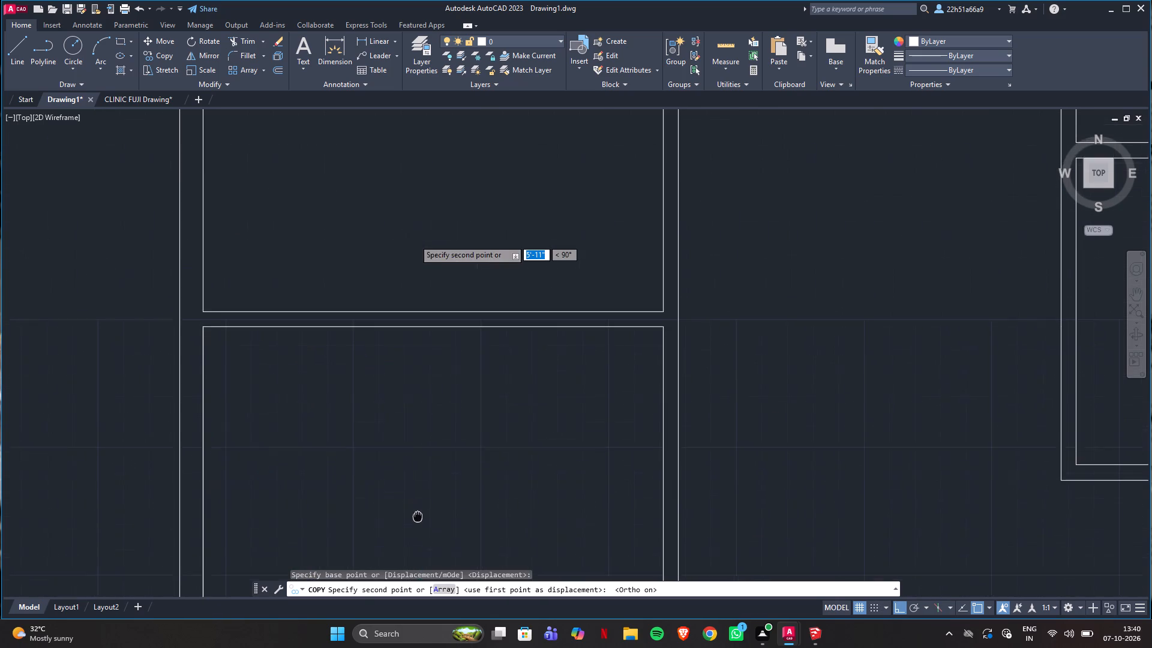
{"action": "middle_click_drag", "start_coordinate": [418, 521], "coordinate": [417, 521]}
{"action": "left_click", "coordinate": [418, 319]}
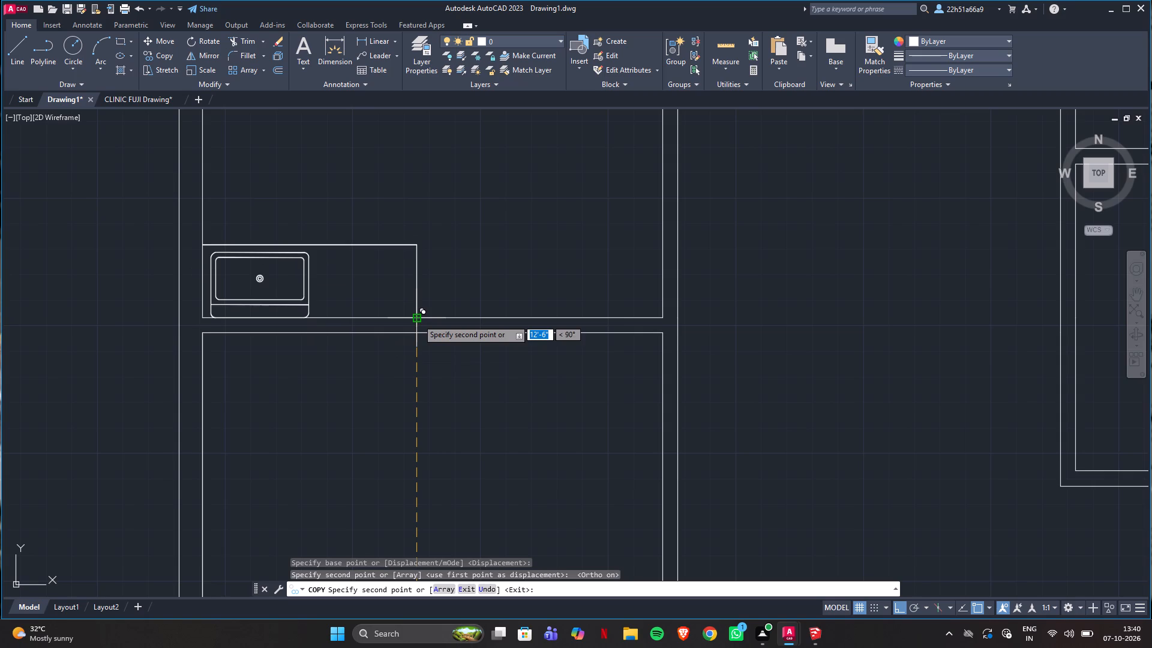
{"action": "key", "text": "Escape"}
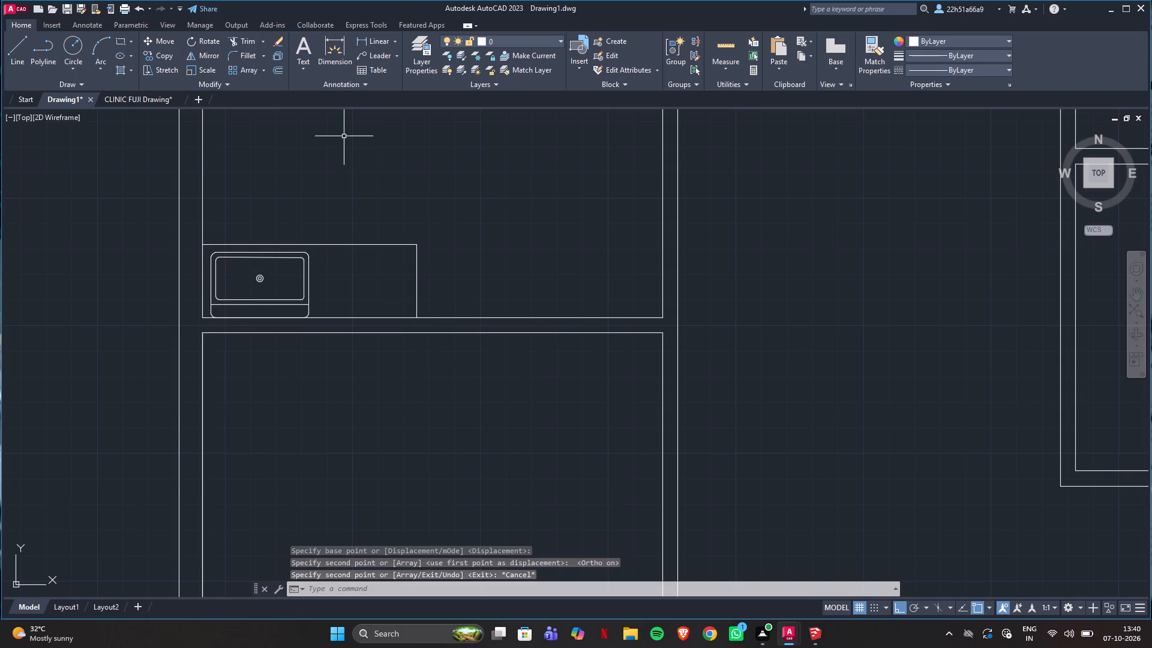
Examine Toilet 2, the X Ray Room and the small Waiting Hall's sink in CLINIC FUJI Drawing, then return to Drawing1.
{"action": "scroll", "coordinate": [388, 302], "scroll_direction": "down", "scroll_amount": 2}
{"action": "middle_click_drag", "start_coordinate": [413, 400], "coordinate": [265, 329]}
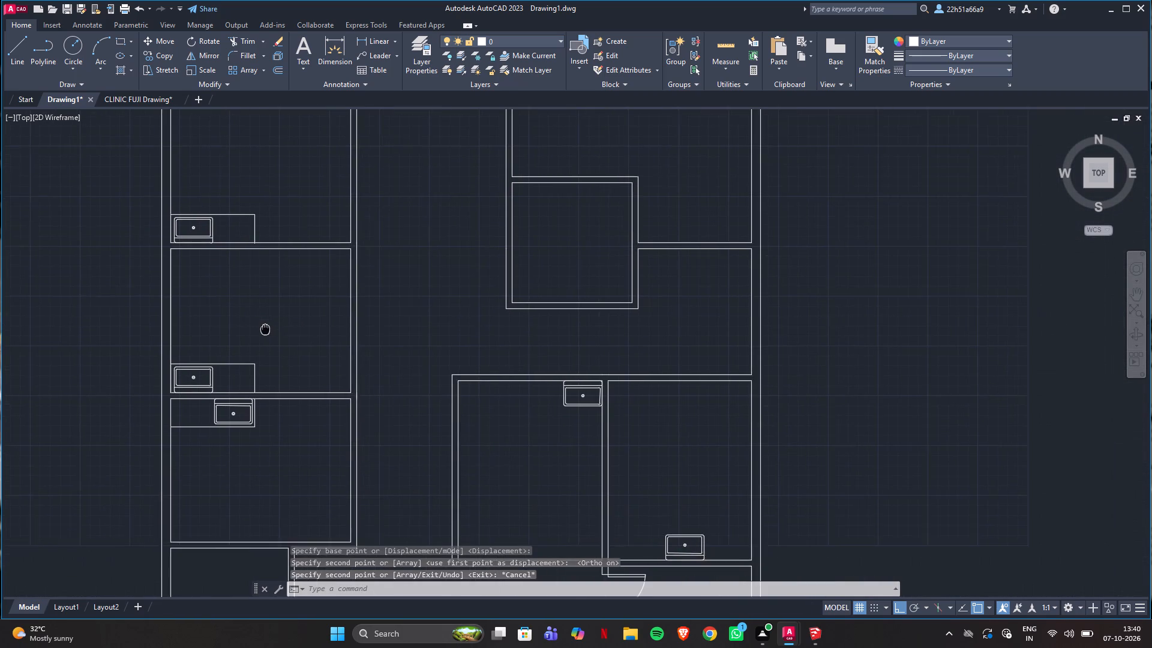
{"action": "middle_click_drag", "start_coordinate": [265, 329], "coordinate": [253, 389]}
{"action": "left_click", "coordinate": [125, 93]}
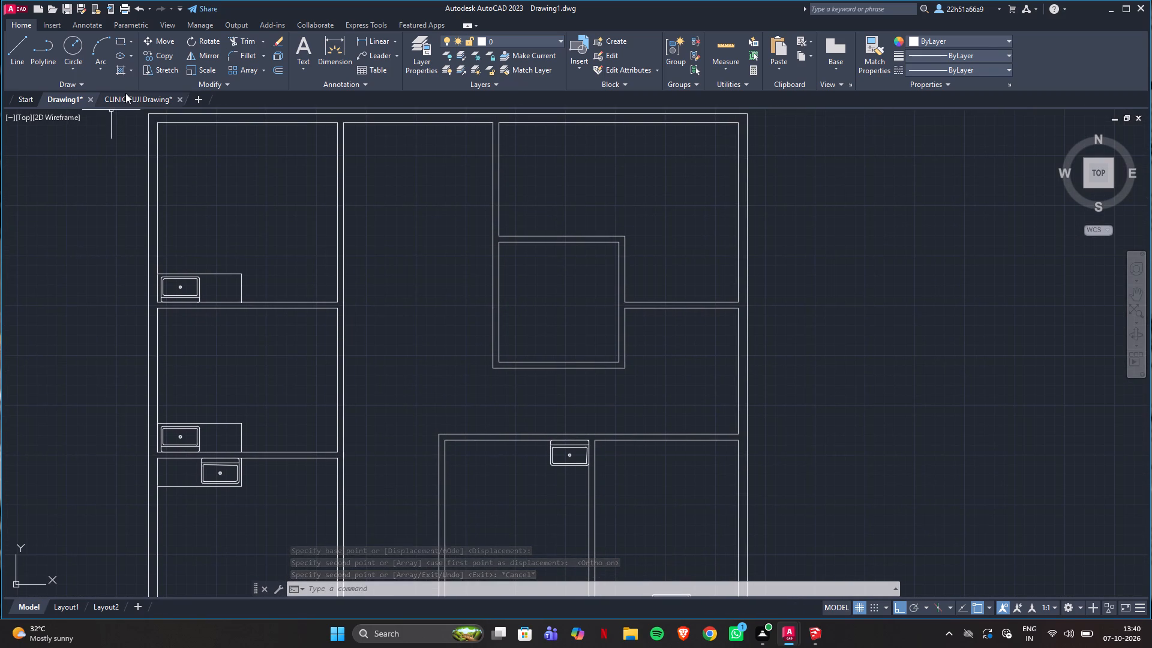
{"action": "scroll", "coordinate": [508, 419], "scroll_direction": "down", "scroll_amount": 1}
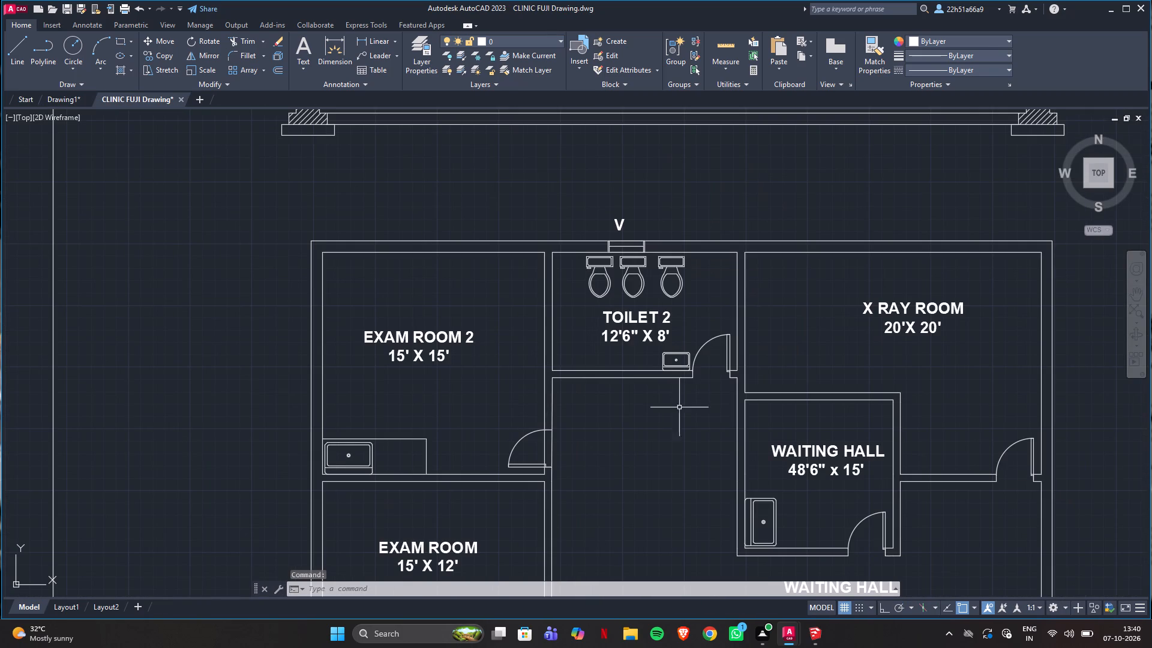
{"action": "middle_click_drag", "start_coordinate": [671, 427], "coordinate": [304, 439]}
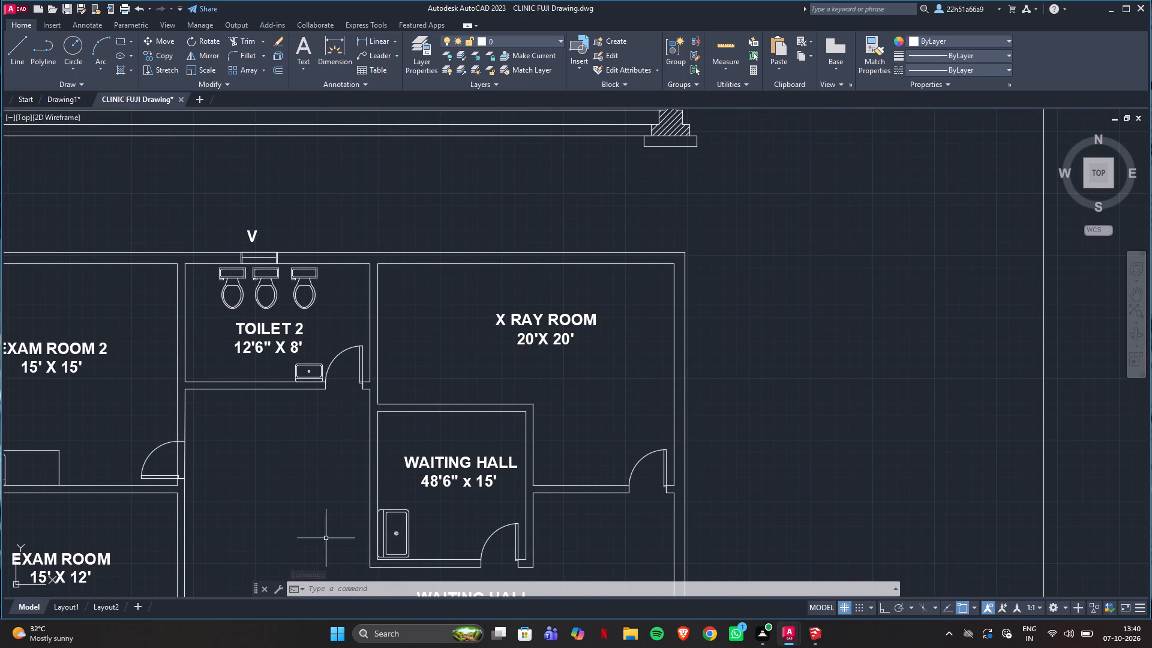
{"action": "middle_click_drag", "start_coordinate": [314, 527], "coordinate": [282, 417]}
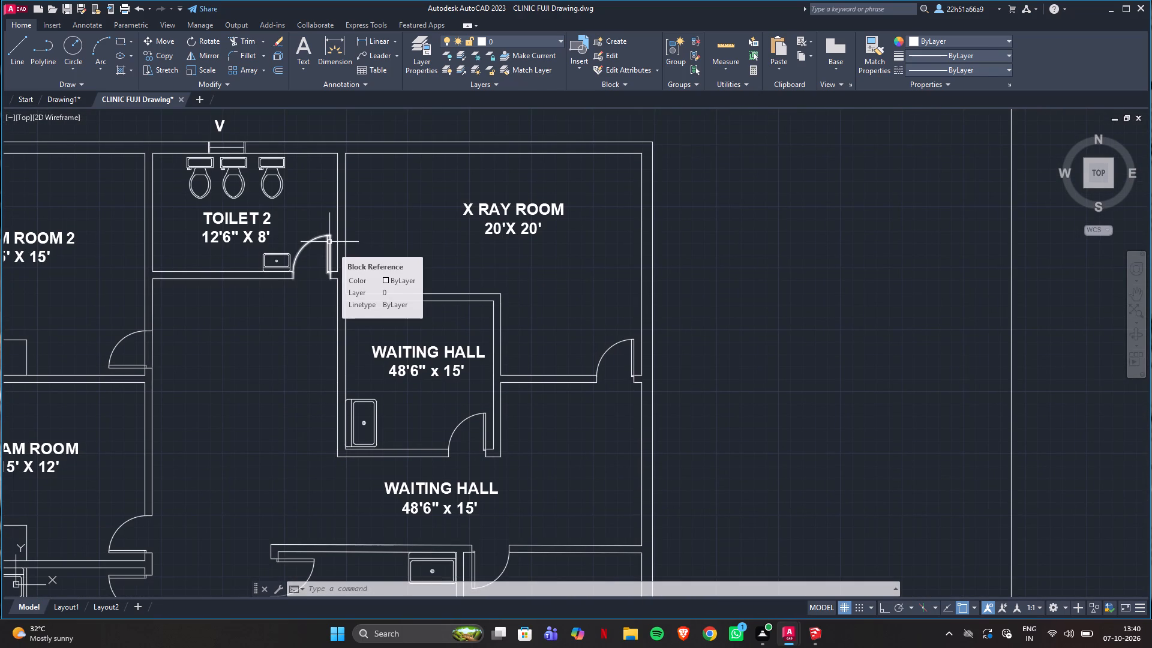
{"action": "left_click", "coordinate": [61, 97]}
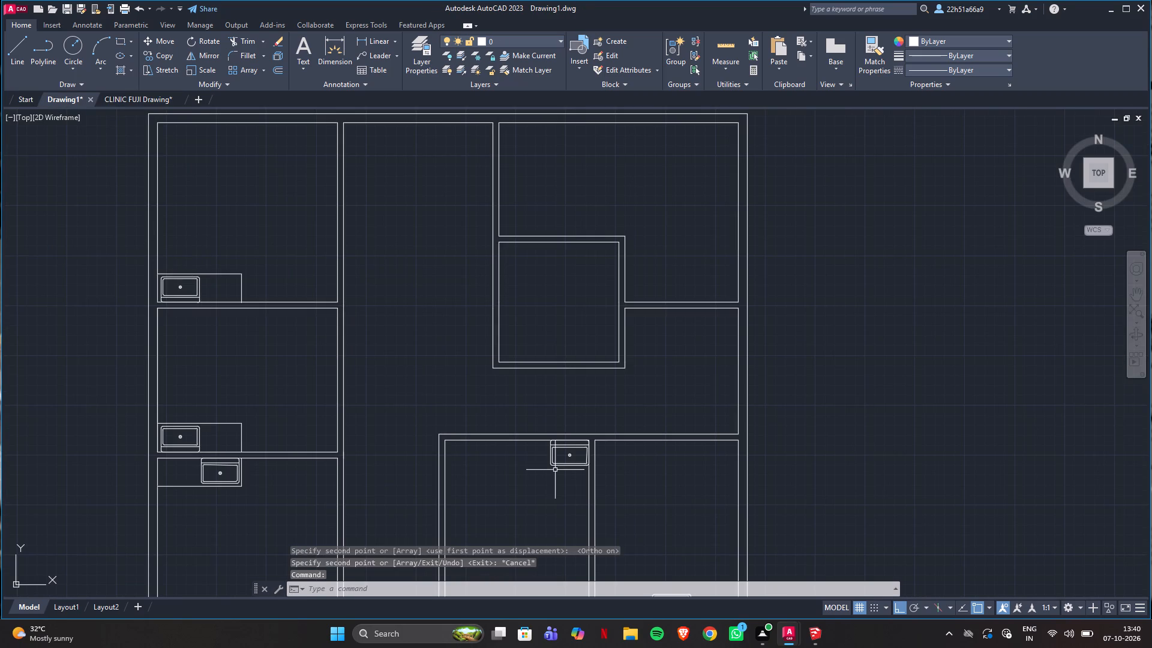
Copy the sink at the room's northeast corner to open space to the northwest, outside the room, with Ortho off.
{"action": "scroll", "coordinate": [575, 475], "scroll_direction": "up", "scroll_amount": 2}
{"action": "left_click", "coordinate": [494, 374]}
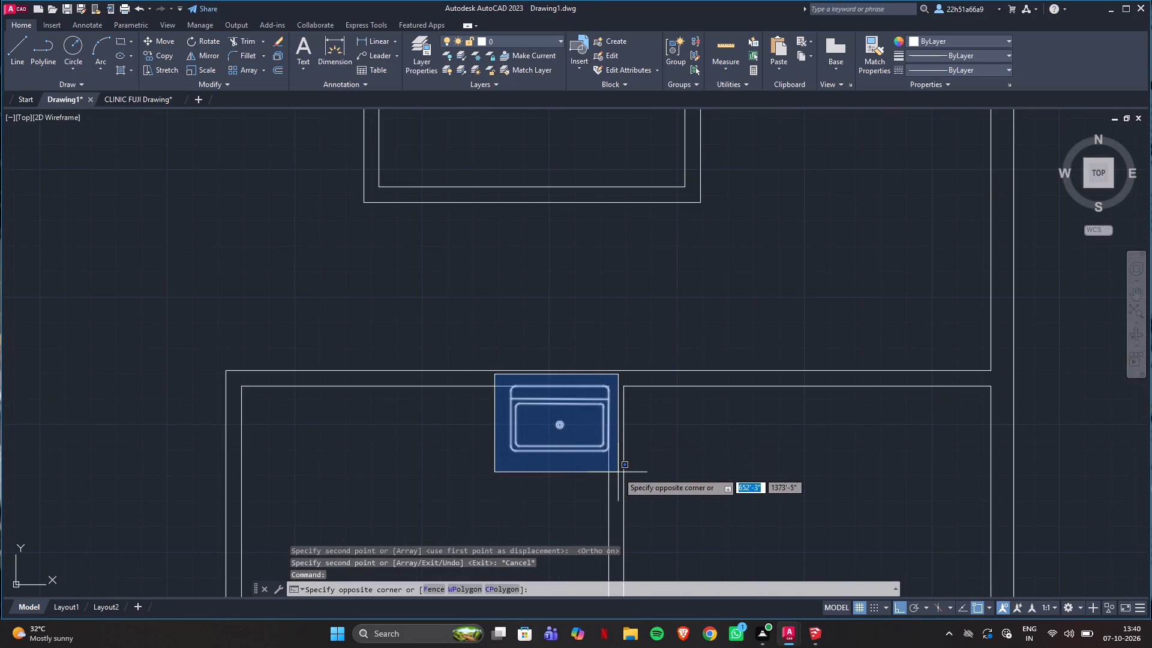
{"action": "left_click", "coordinate": [618, 472]}
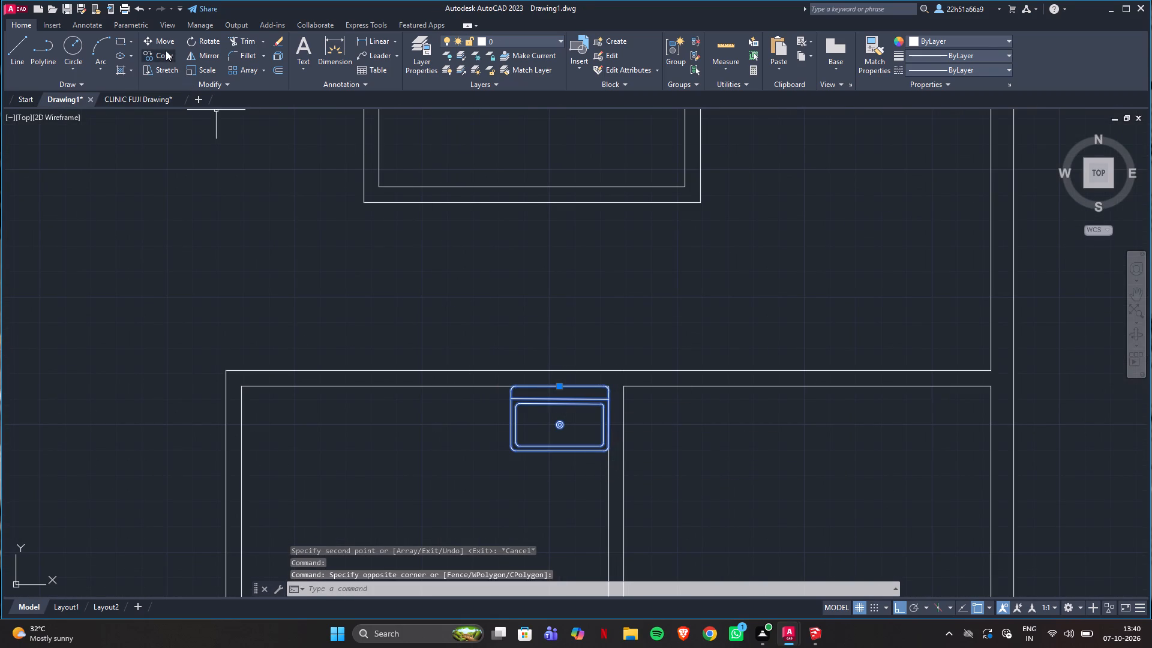
{"action": "left_click", "coordinate": [166, 51]}
{"action": "left_click", "coordinate": [560, 403]}
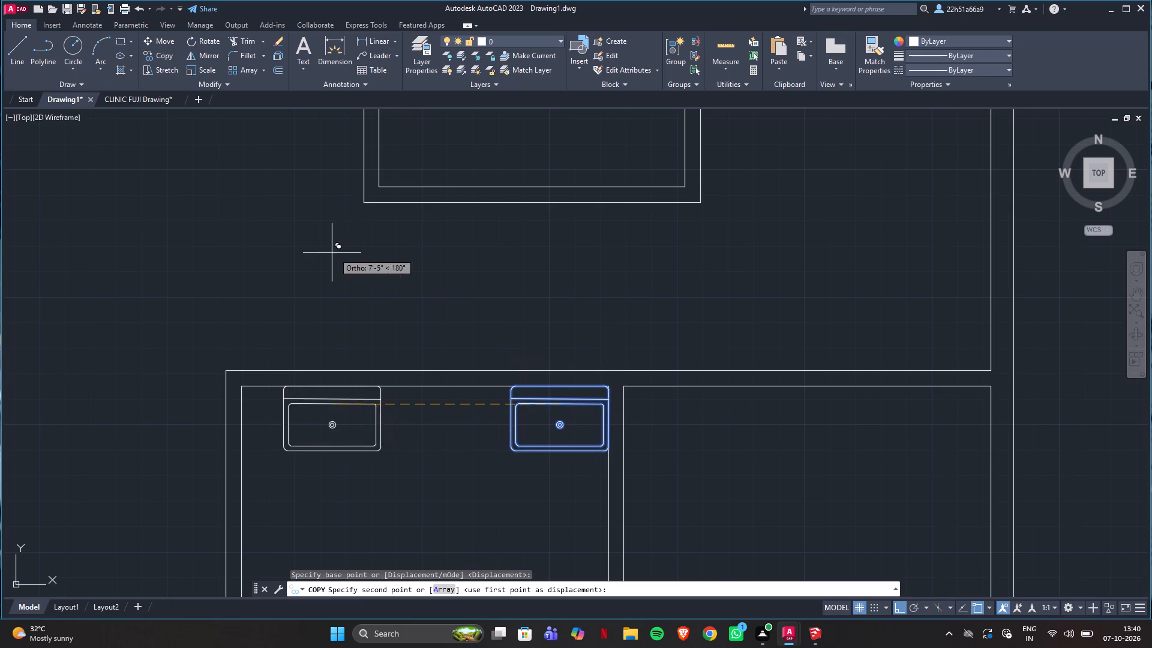
{"action": "left_click", "coordinate": [896, 606]}
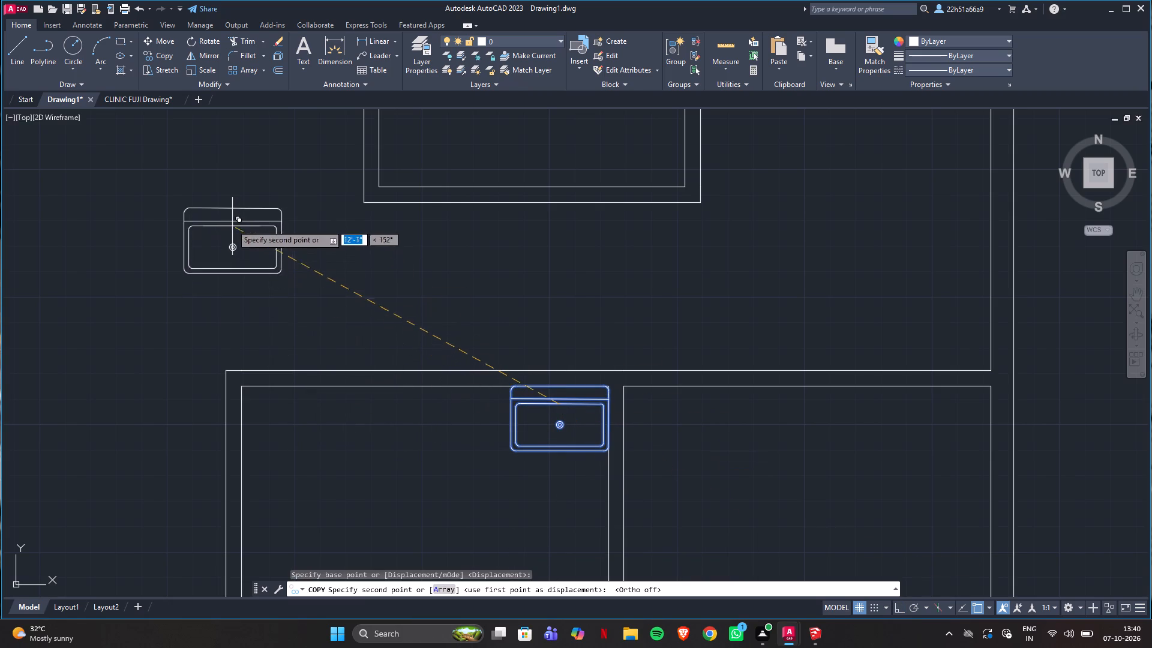
{"action": "left_click", "coordinate": [181, 215]}
{"action": "key", "text": "Escape"}
Rotate the copied sink 90° counterclockwise about its northeast corner with Ortho on, so its back strip faces west.
{"action": "left_click_drag", "start_coordinate": [118, 176], "coordinate": [129, 182]}
{"action": "left_click", "coordinate": [283, 298]}
{"action": "left_click", "coordinate": [188, 38]}
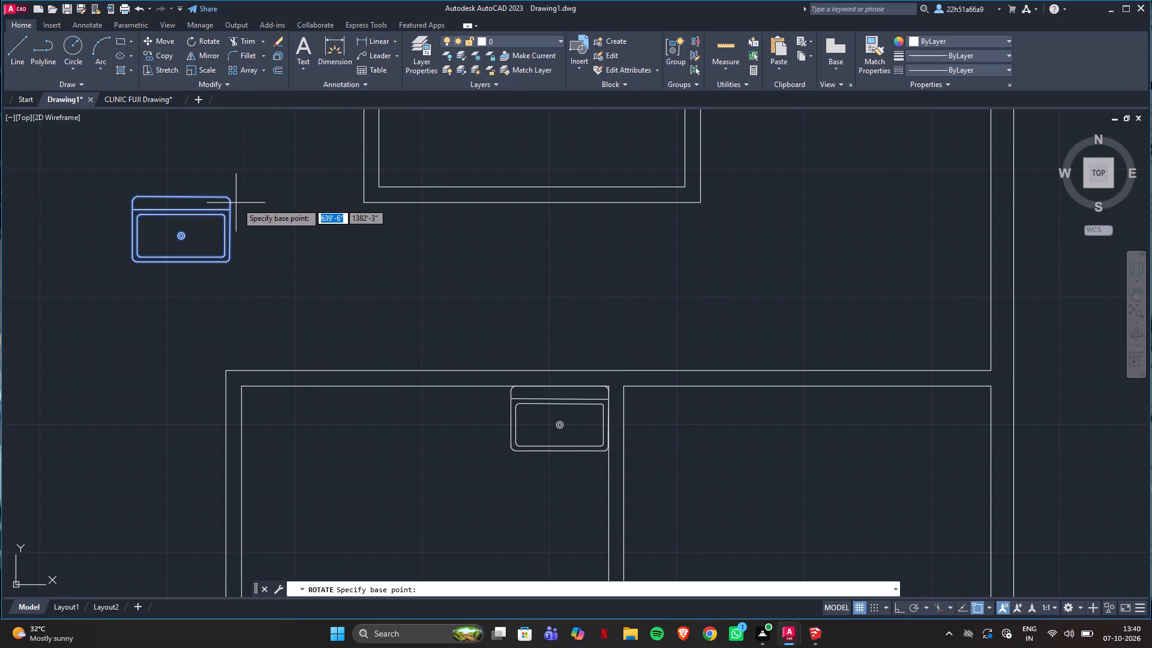
{"action": "left_click", "coordinate": [230, 208]}
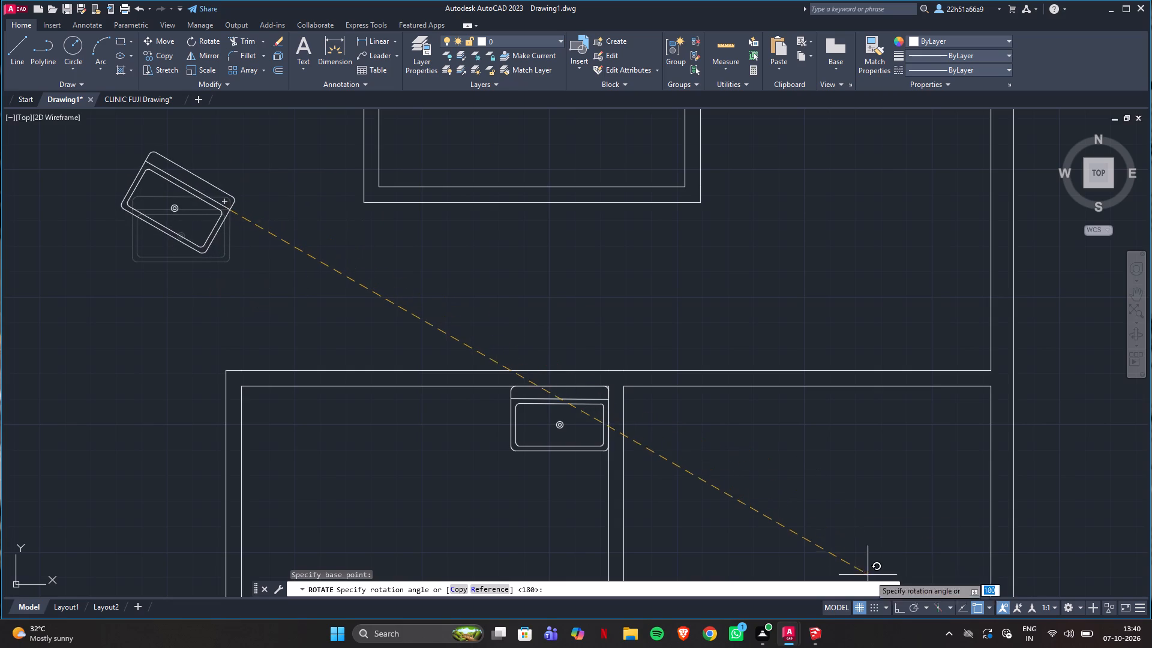
{"action": "left_click", "coordinate": [898, 607]}
{"action": "left_click", "coordinate": [191, 169]}
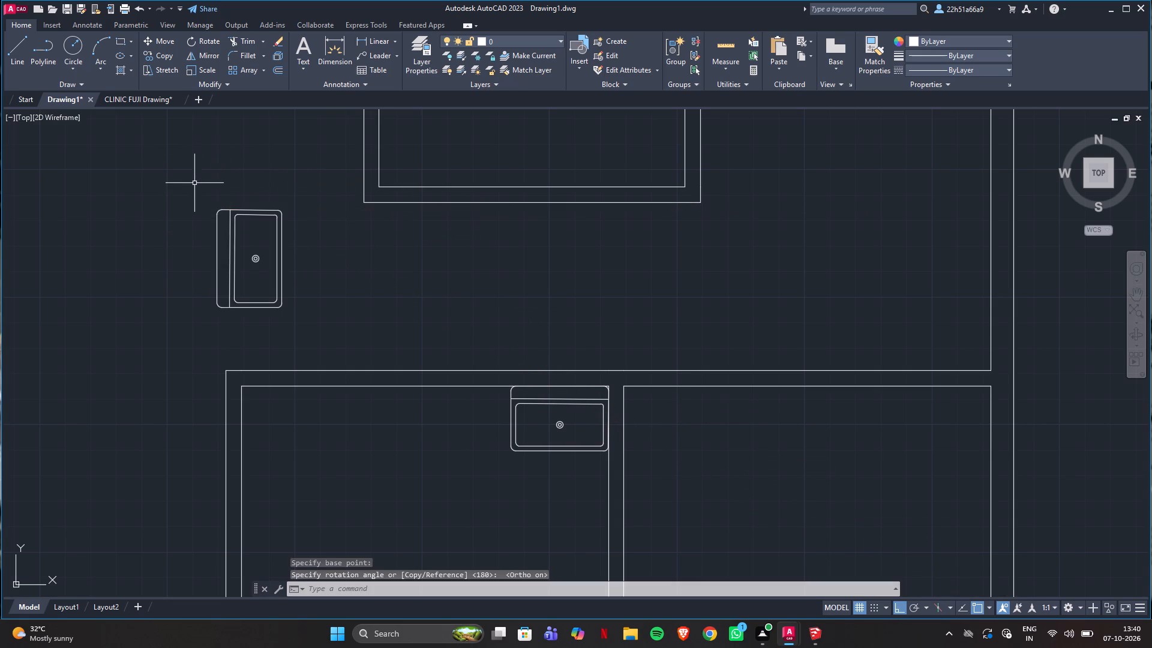
Move the rotated sink into the southwest inner corner of the small Waiting Hall, with Ortho off.
{"action": "left_click", "coordinate": [193, 190]}
{"action": "left_click", "coordinate": [333, 320]}
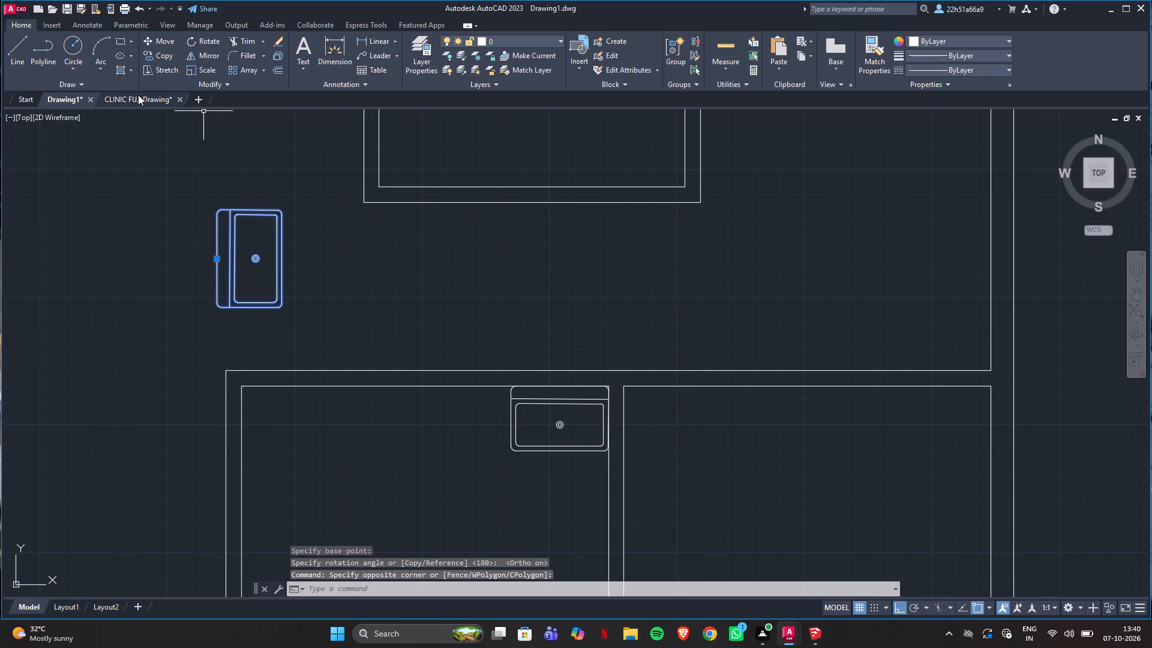
{"action": "left_click", "coordinate": [157, 38]}
{"action": "left_click", "coordinate": [904, 603]}
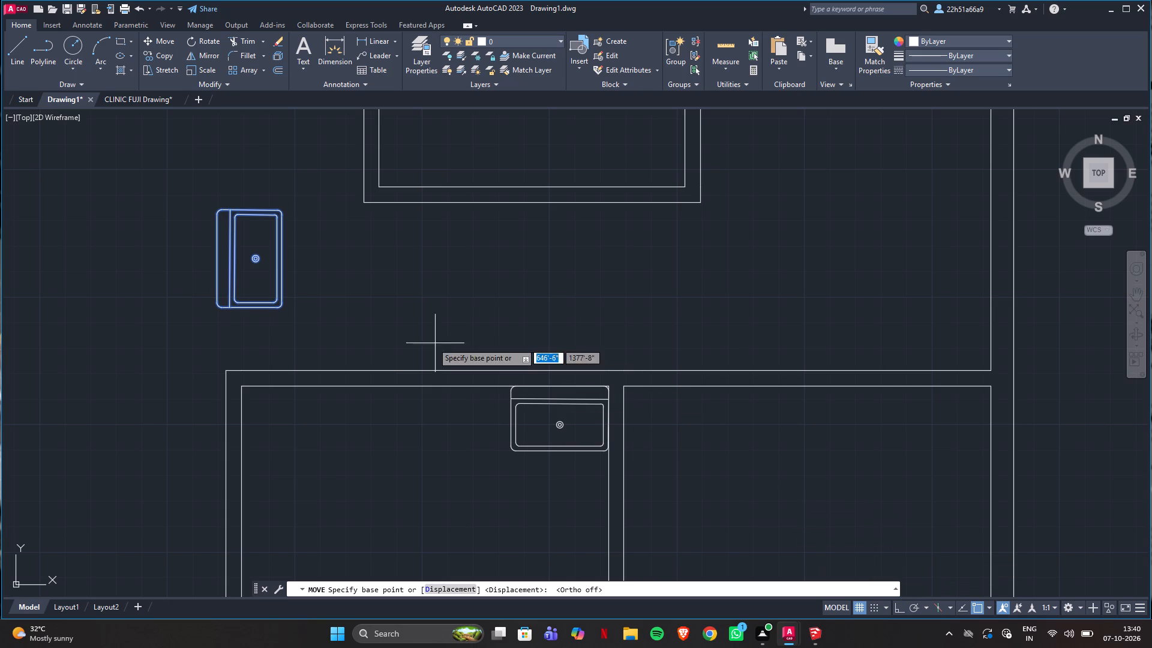
{"action": "left_click", "coordinate": [282, 303]}
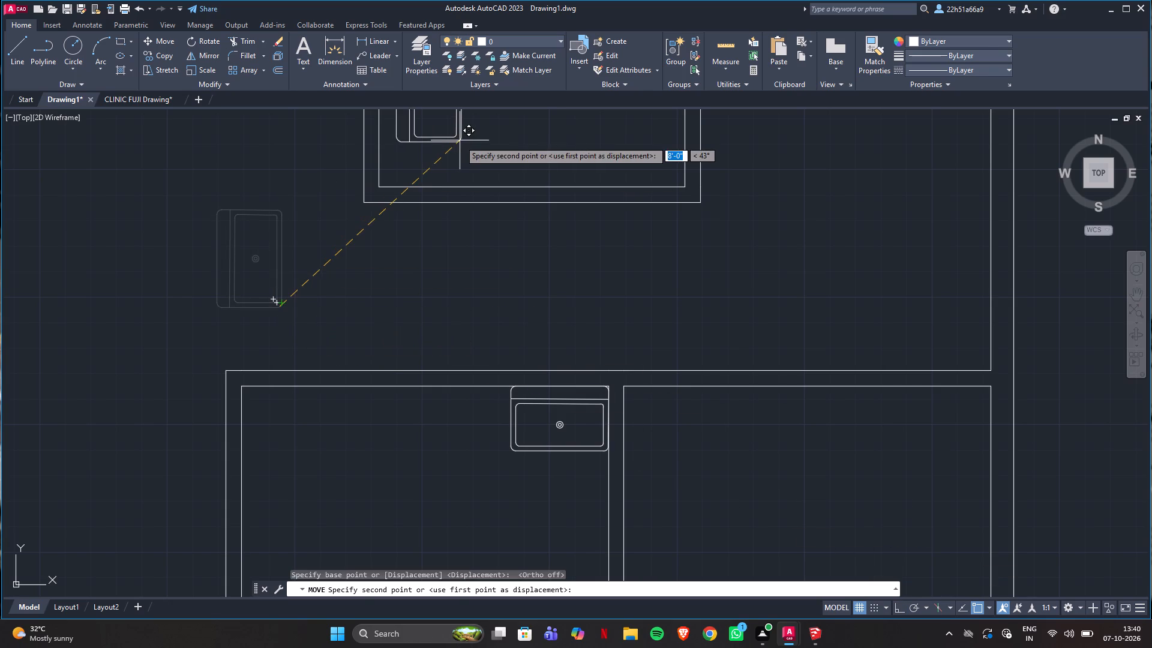
{"action": "middle_click_drag", "start_coordinate": [469, 166], "coordinate": [402, 328]}
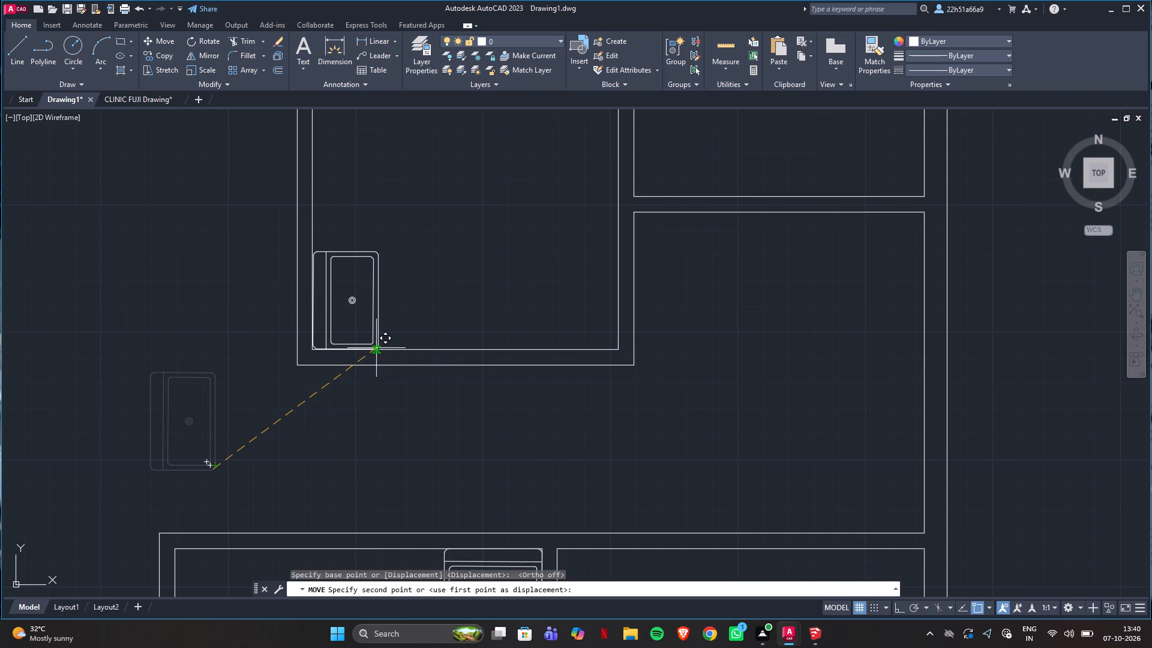
{"action": "left_click", "coordinate": [376, 348]}
Compare with CLINIC FUJI Drawing, then move the small Waiting Hall's sink slightly north, clear of the south wall line, with Ortho on.
{"action": "left_click", "coordinate": [130, 100]}
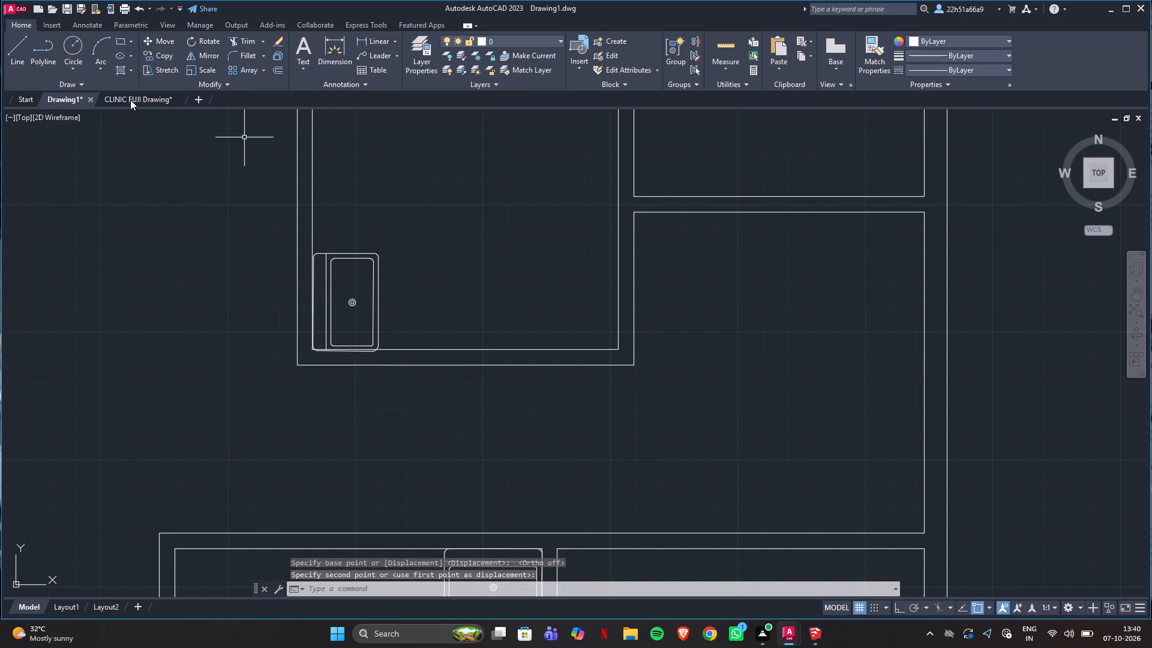
{"action": "left_click", "coordinate": [71, 98]}
{"action": "scroll", "coordinate": [374, 337], "scroll_direction": "up", "scroll_amount": 2}
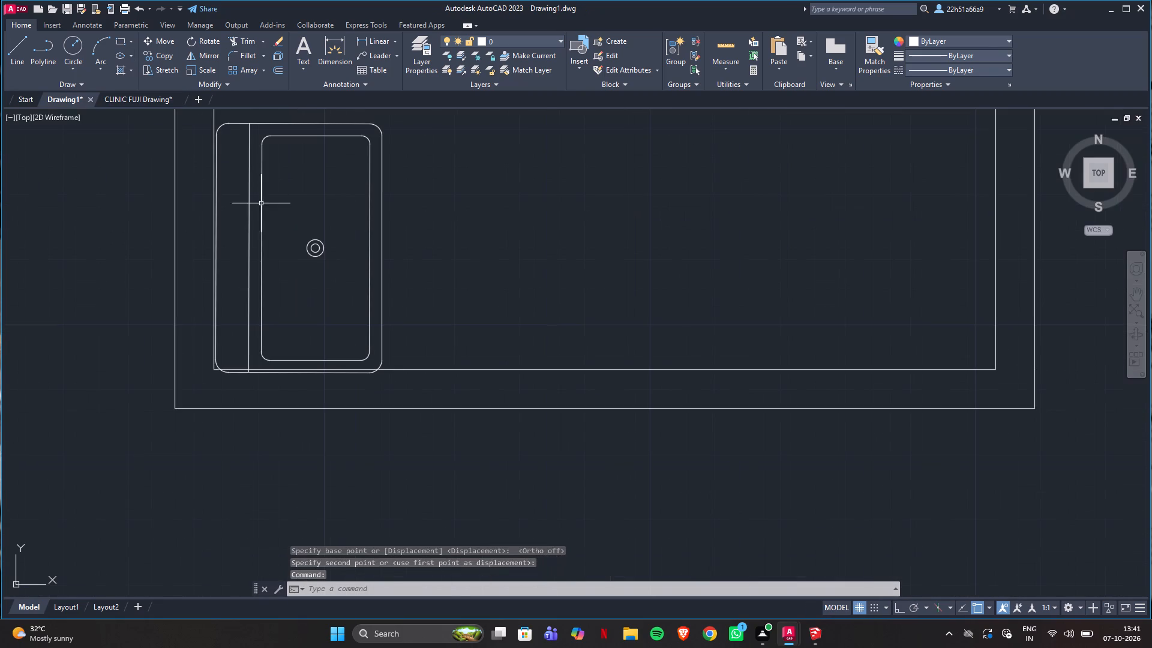
{"action": "middle_click_drag", "start_coordinate": [275, 205], "coordinate": [278, 257]}
{"action": "left_click", "coordinate": [203, 158]}
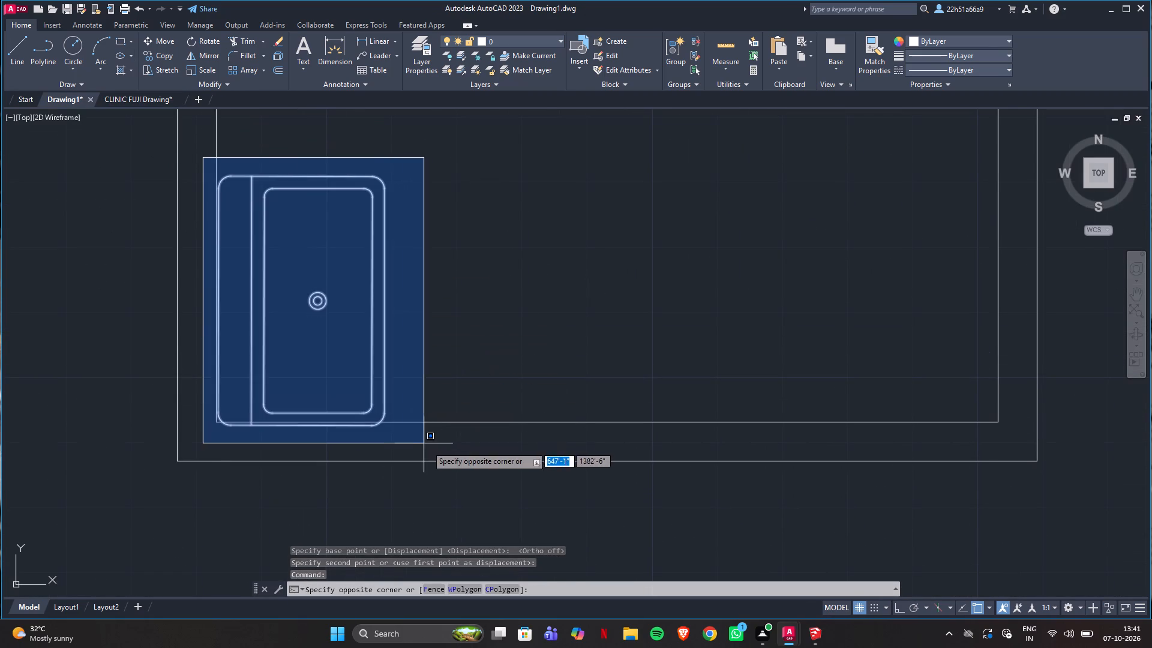
{"action": "left_click", "coordinate": [428, 445]}
{"action": "left_click", "coordinate": [169, 39]}
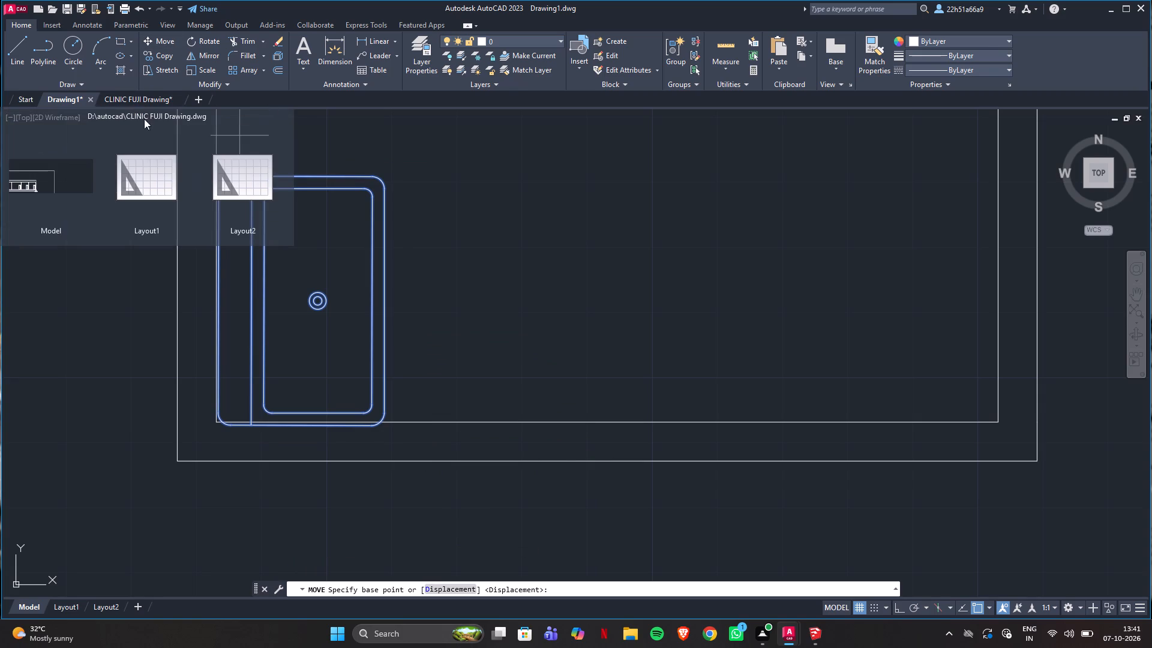
{"action": "left_click", "coordinate": [896, 605]}
{"action": "left_click", "coordinate": [221, 185]}
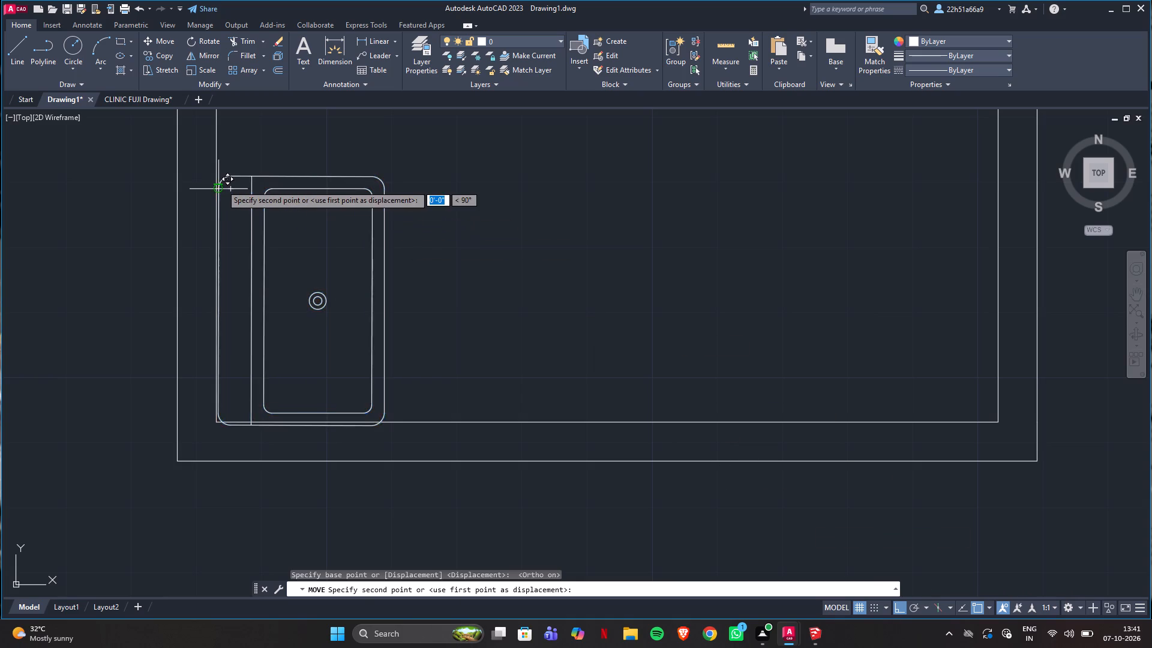
{"action": "left_click", "coordinate": [220, 173]}
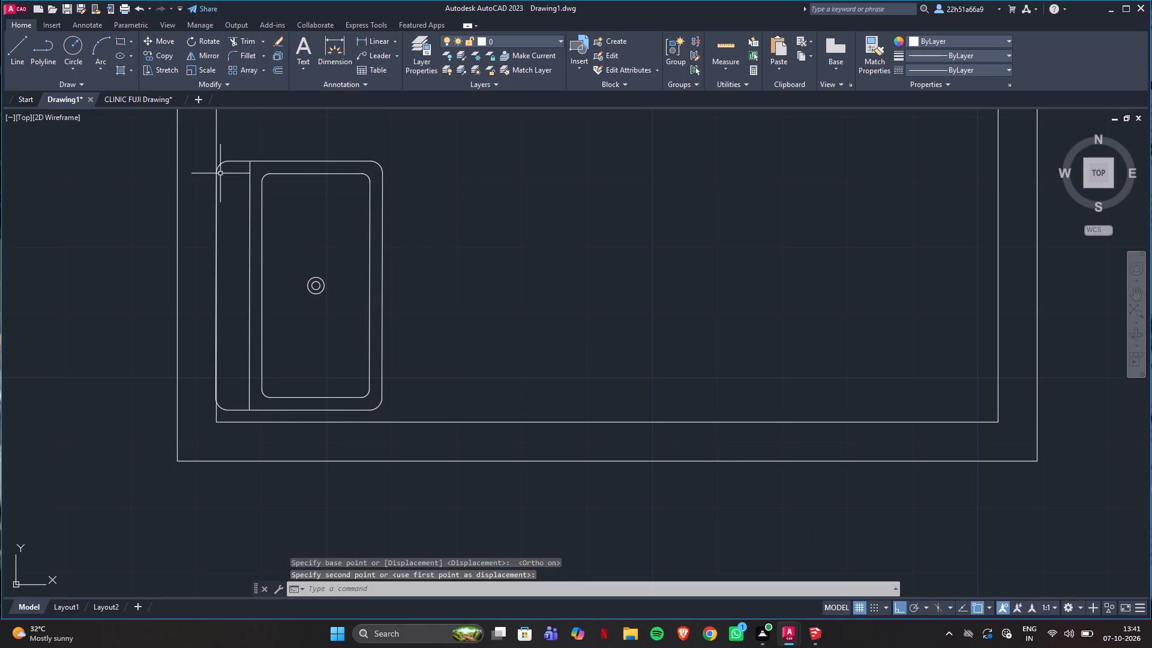
Nudge the sink's west edge onto the small Waiting Hall's inner west wall line, with Ortho and Osnap off.
{"action": "scroll", "coordinate": [209, 403], "scroll_direction": "up", "scroll_amount": 3}
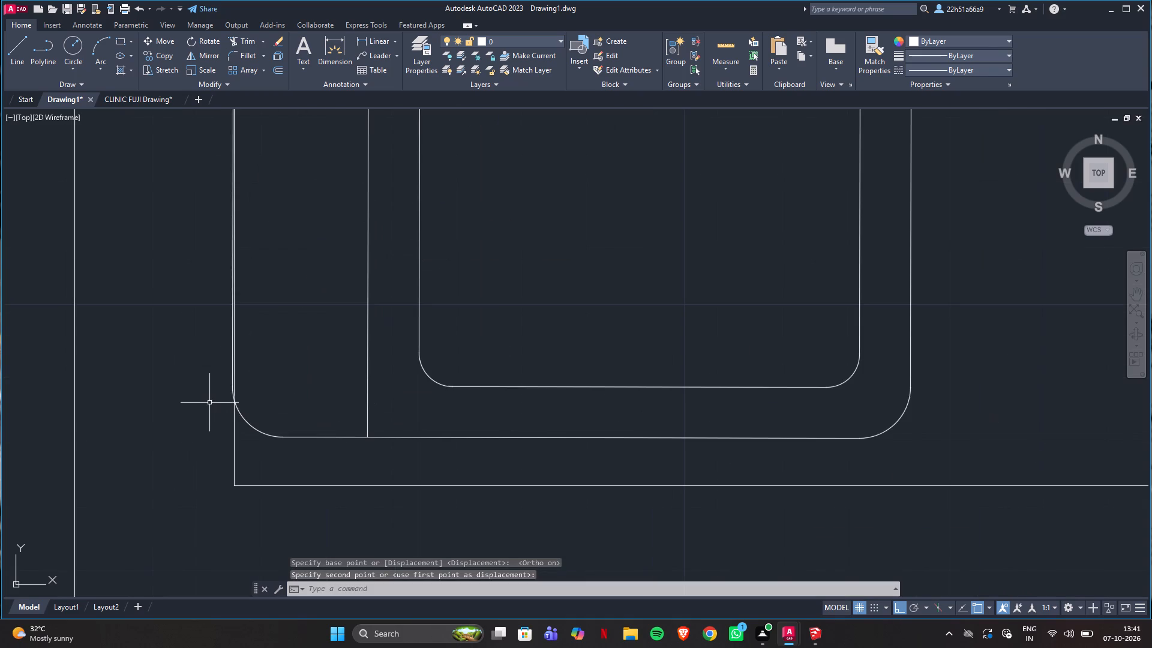
{"action": "scroll", "coordinate": [239, 398], "scroll_direction": "down", "scroll_amount": 3}
{"action": "left_click", "coordinate": [224, 143]}
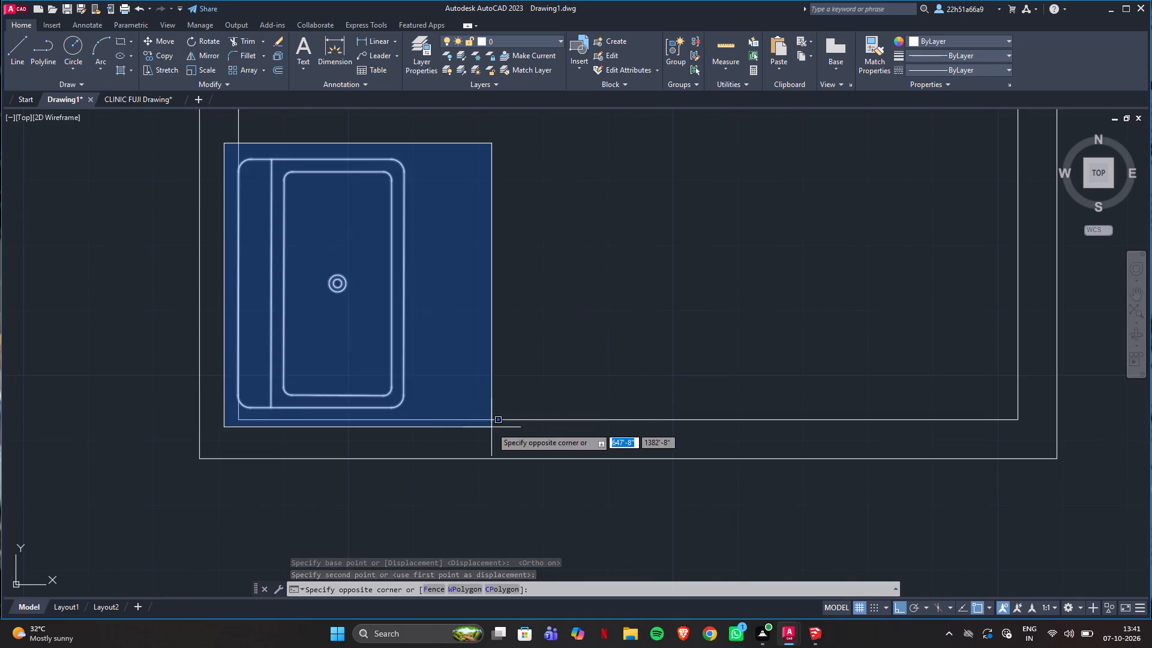
{"action": "left_click", "coordinate": [491, 427]}
{"action": "left_click", "coordinate": [166, 41]}
{"action": "scroll", "coordinate": [242, 178], "scroll_direction": "up", "scroll_amount": 3}
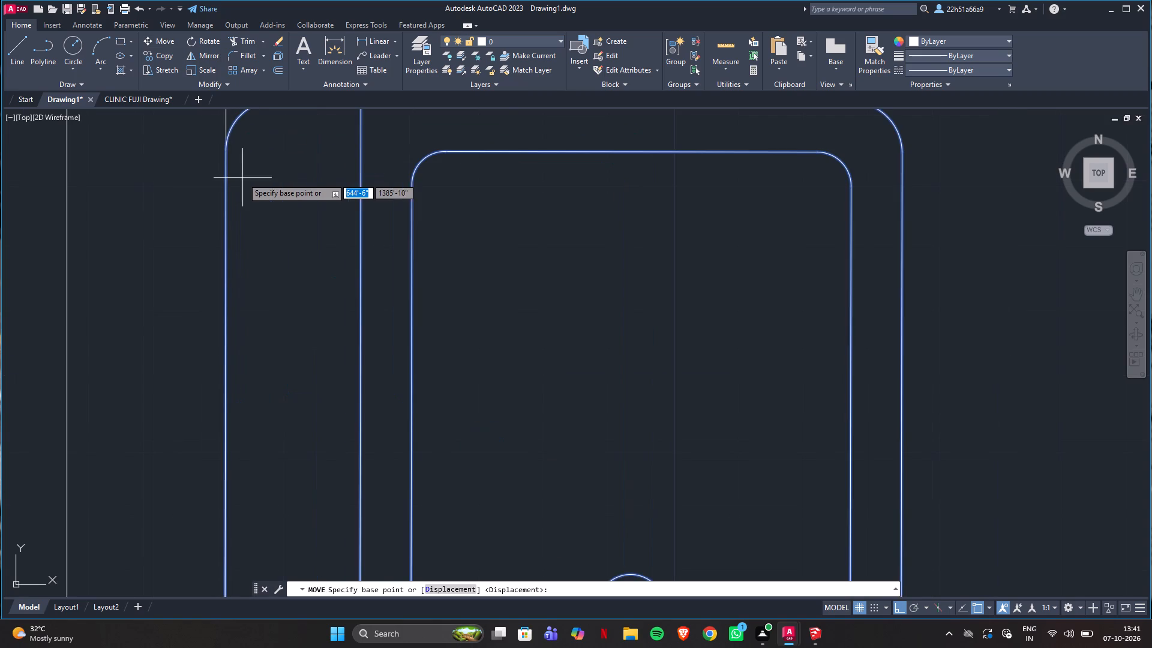
{"action": "scroll", "coordinate": [533, 251], "scroll_direction": "down", "scroll_amount": 1}
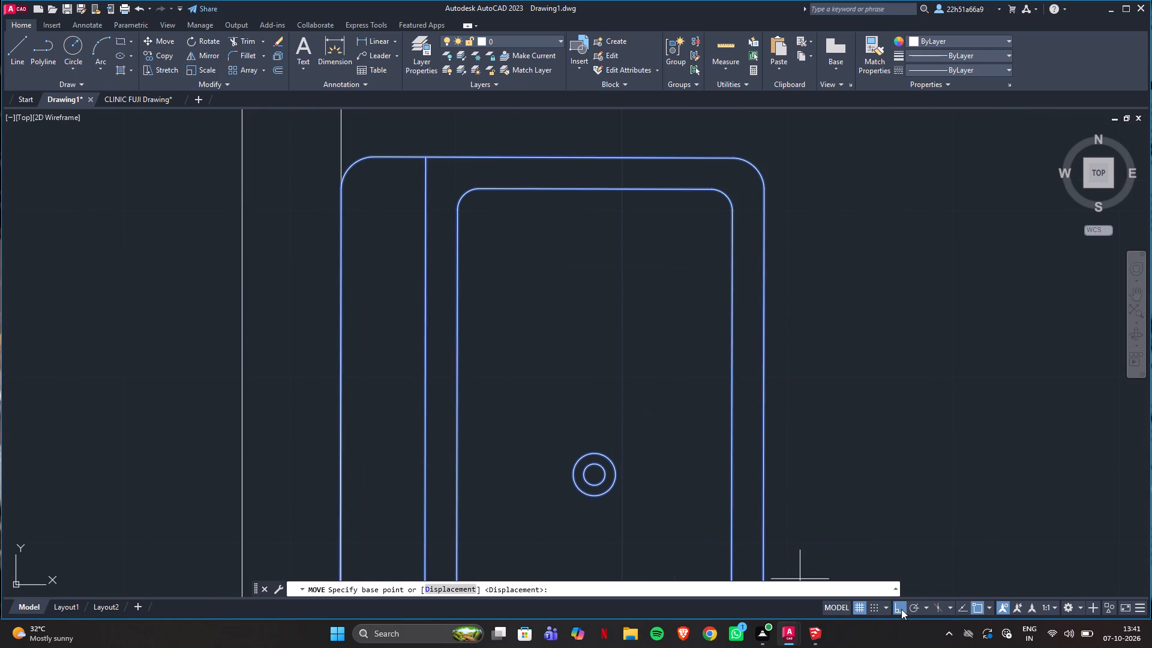
{"action": "left_click", "coordinate": [901, 609]}
{"action": "left_click", "coordinate": [976, 607]}
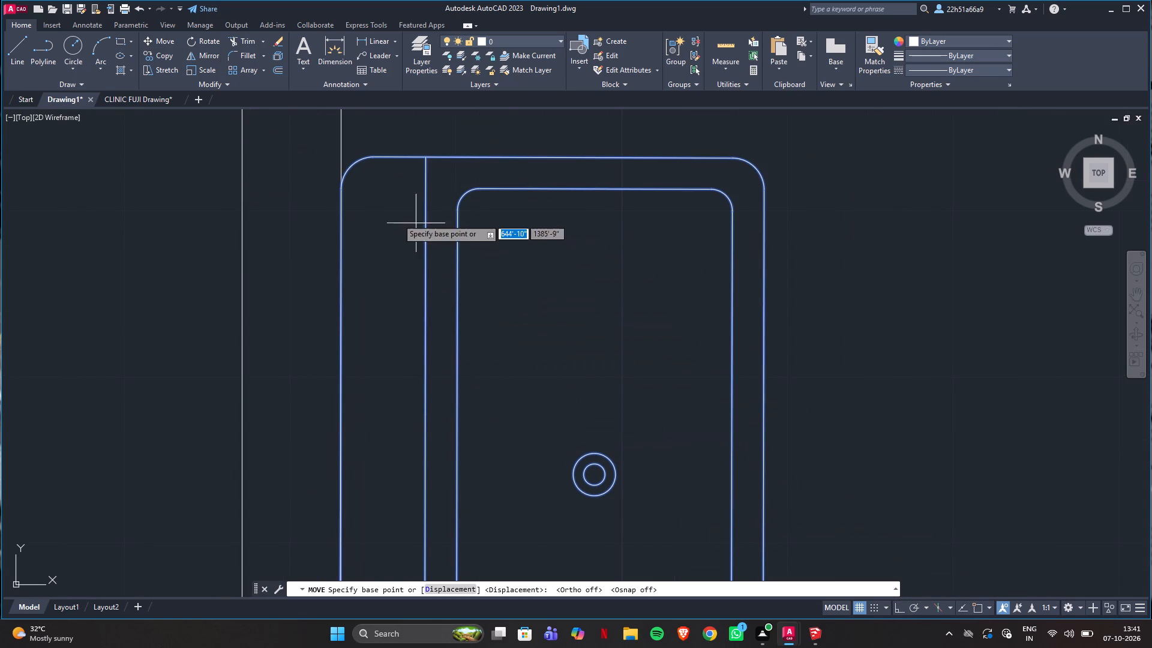
{"action": "left_click", "coordinate": [370, 158]}
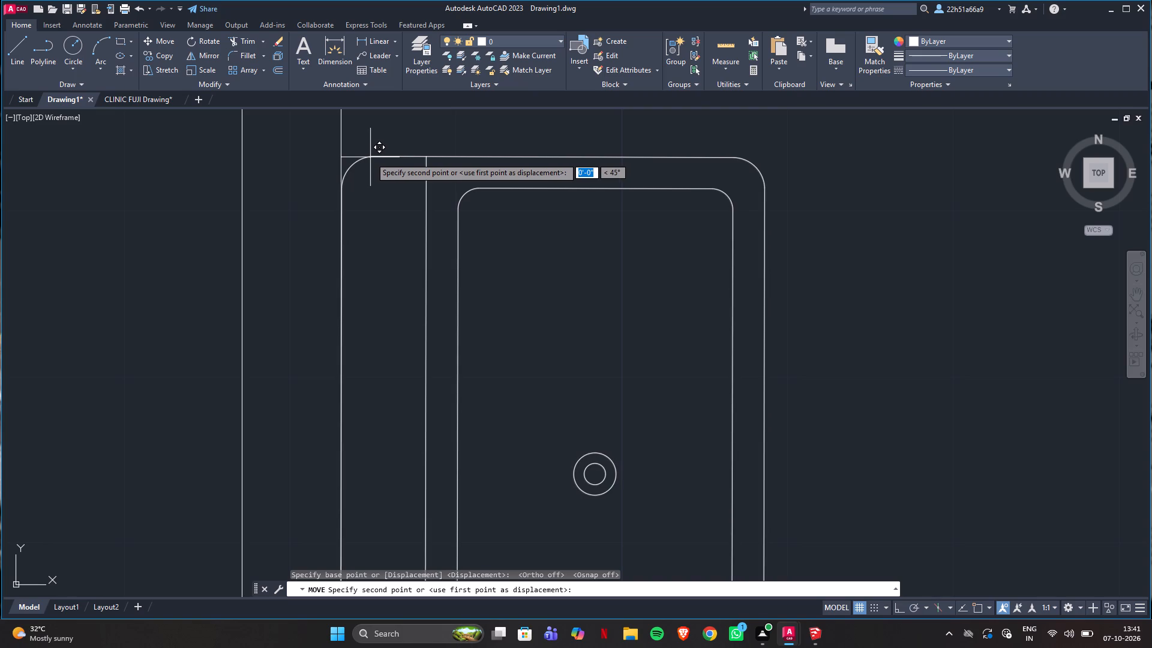
{"action": "left_click", "coordinate": [370, 157]}
Compare the small Waiting Hall's sink and examine Toilet 2's sink in CLINIC FUJI Drawing, then return to Drawing1.
{"action": "scroll", "coordinate": [477, 343], "scroll_direction": "down", "scroll_amount": 3}
{"action": "middle_click_drag", "start_coordinate": [482, 356], "coordinate": [346, 314]}
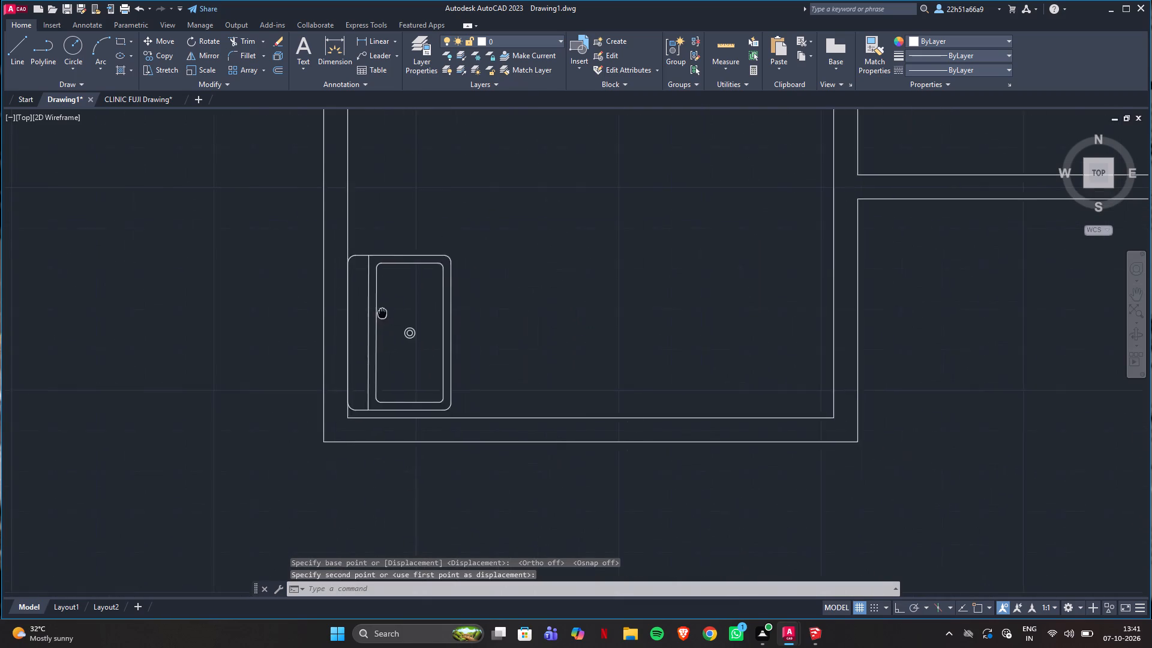
{"action": "middle_click_drag", "start_coordinate": [346, 314], "coordinate": [332, 316]}
{"action": "scroll", "coordinate": [398, 340], "scroll_direction": "down", "scroll_amount": 3}
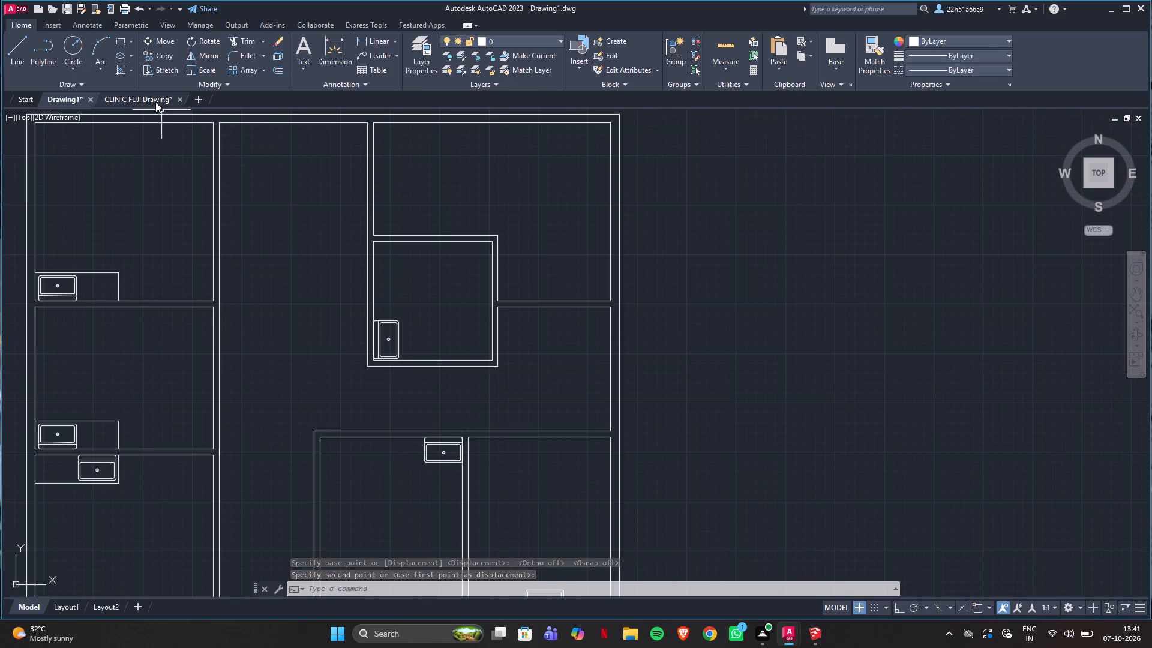
{"action": "left_click", "coordinate": [148, 97]}
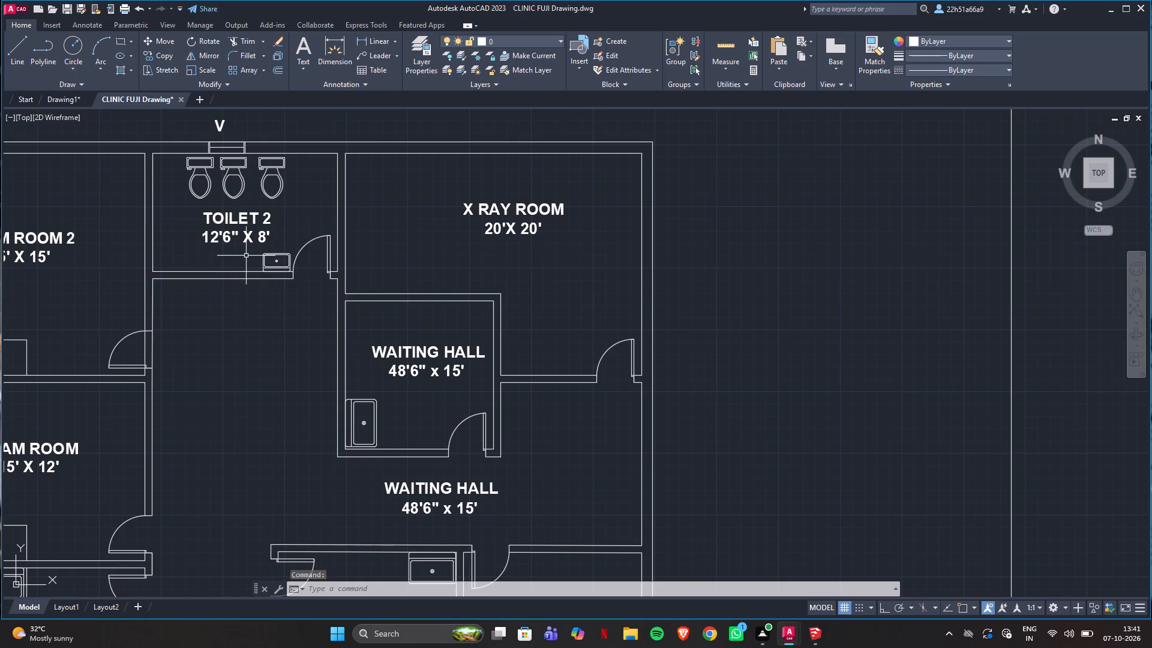
{"action": "scroll", "coordinate": [246, 256], "scroll_direction": "up", "scroll_amount": 2}
{"action": "scroll", "coordinate": [246, 256], "scroll_direction": "down", "scroll_amount": 2}
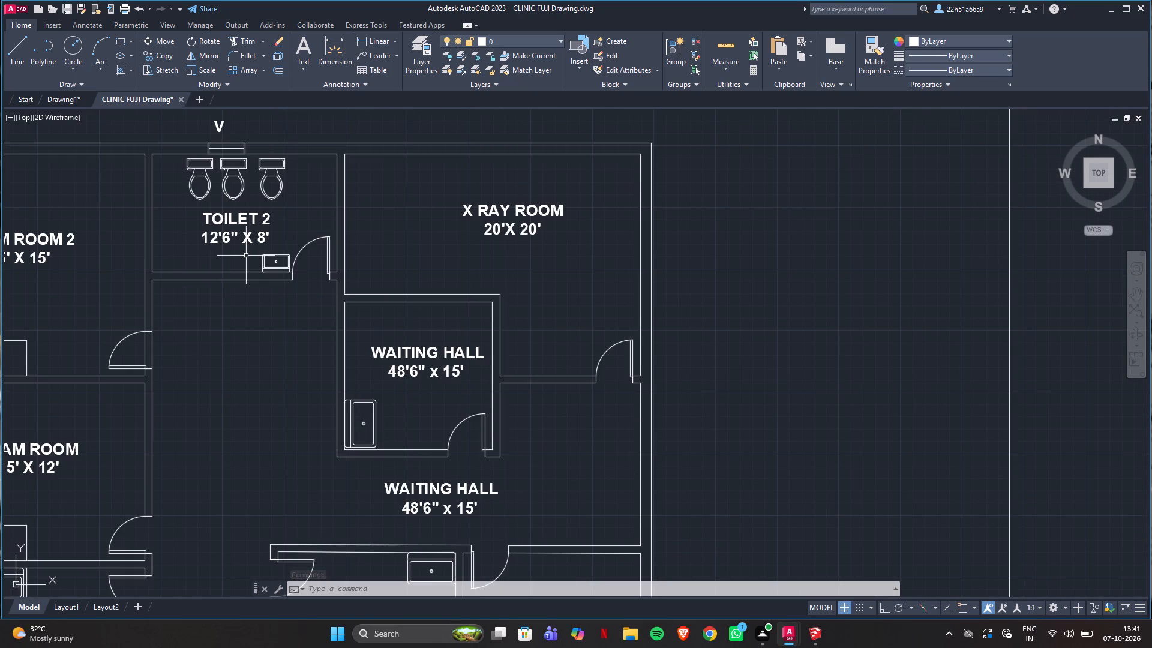
{"action": "left_click", "coordinate": [53, 99]}
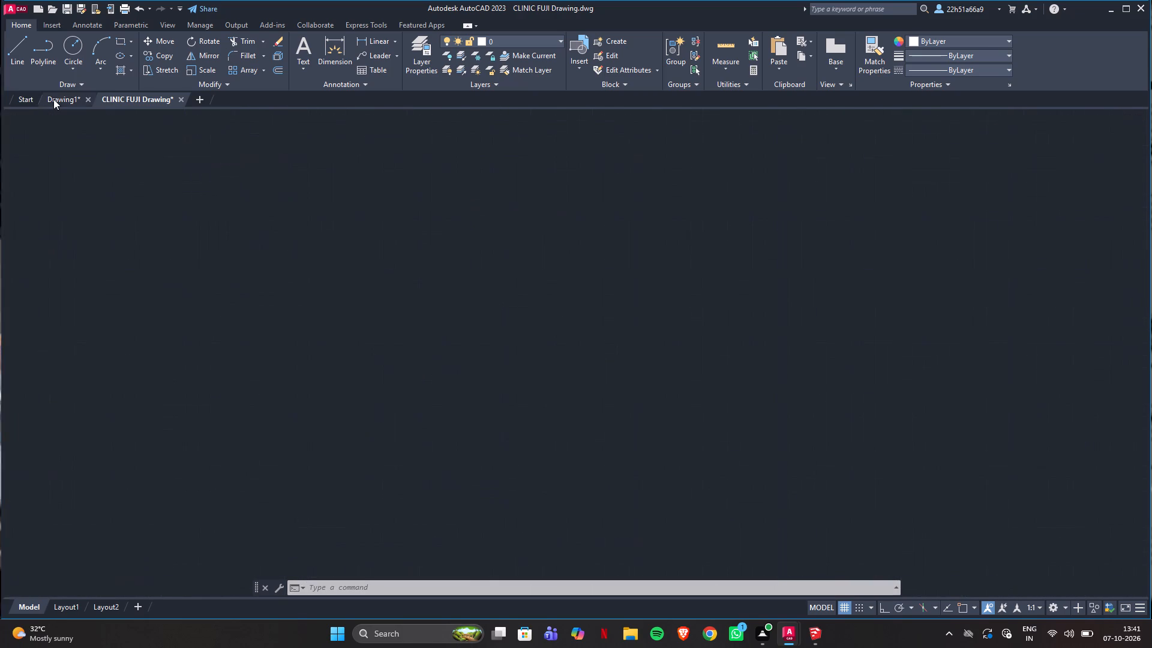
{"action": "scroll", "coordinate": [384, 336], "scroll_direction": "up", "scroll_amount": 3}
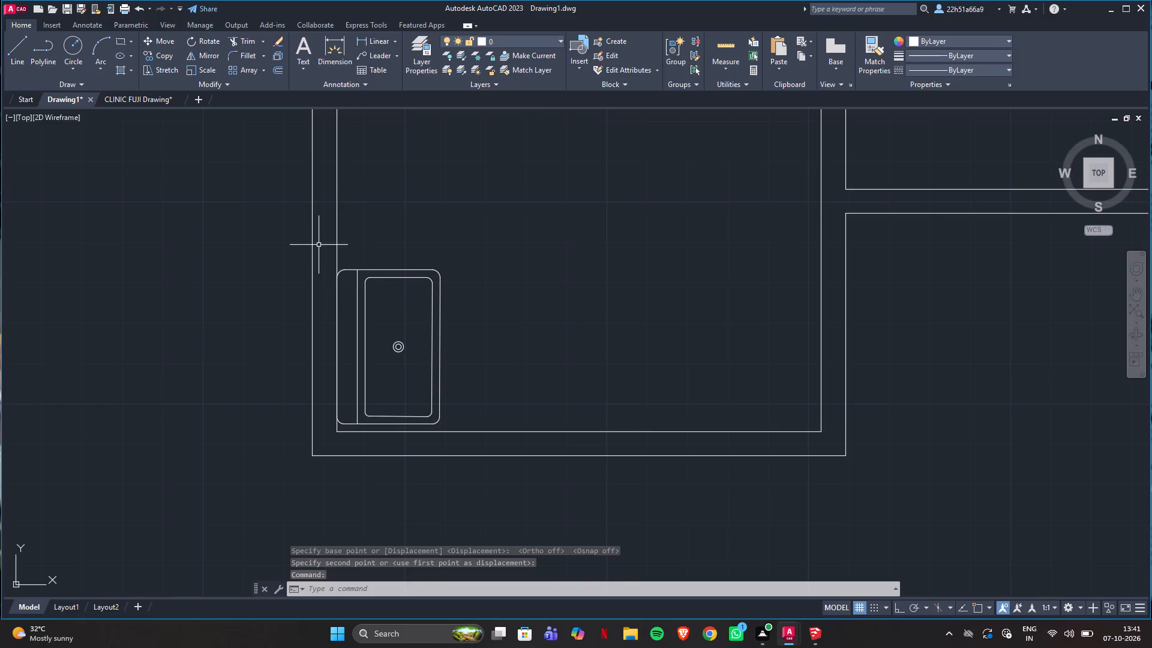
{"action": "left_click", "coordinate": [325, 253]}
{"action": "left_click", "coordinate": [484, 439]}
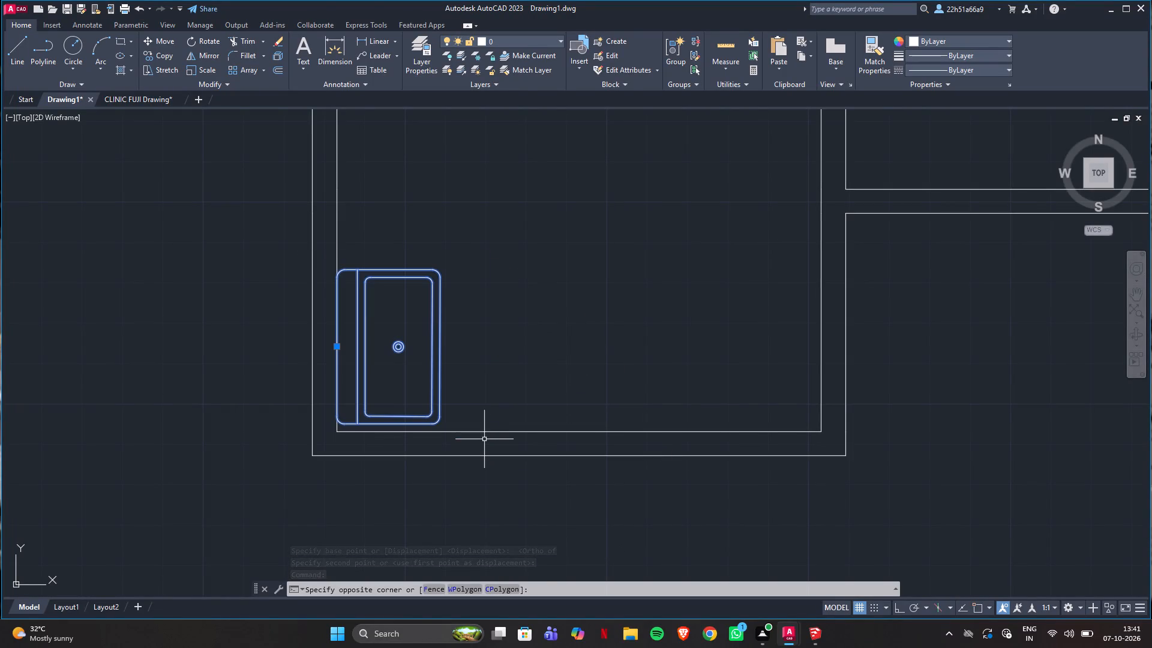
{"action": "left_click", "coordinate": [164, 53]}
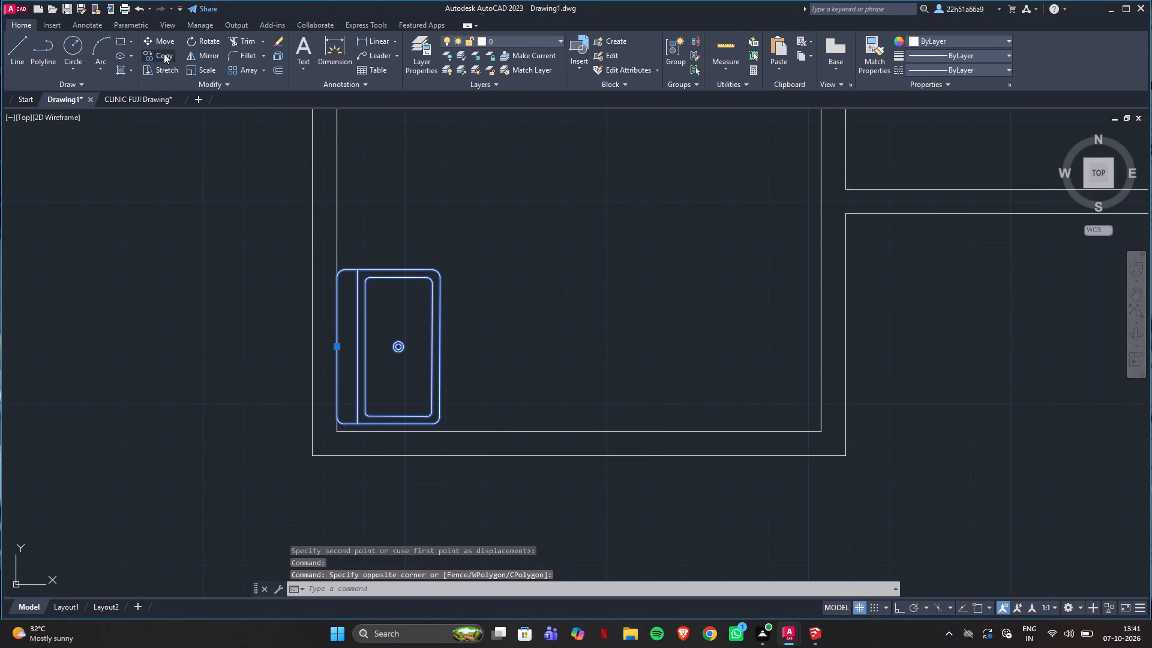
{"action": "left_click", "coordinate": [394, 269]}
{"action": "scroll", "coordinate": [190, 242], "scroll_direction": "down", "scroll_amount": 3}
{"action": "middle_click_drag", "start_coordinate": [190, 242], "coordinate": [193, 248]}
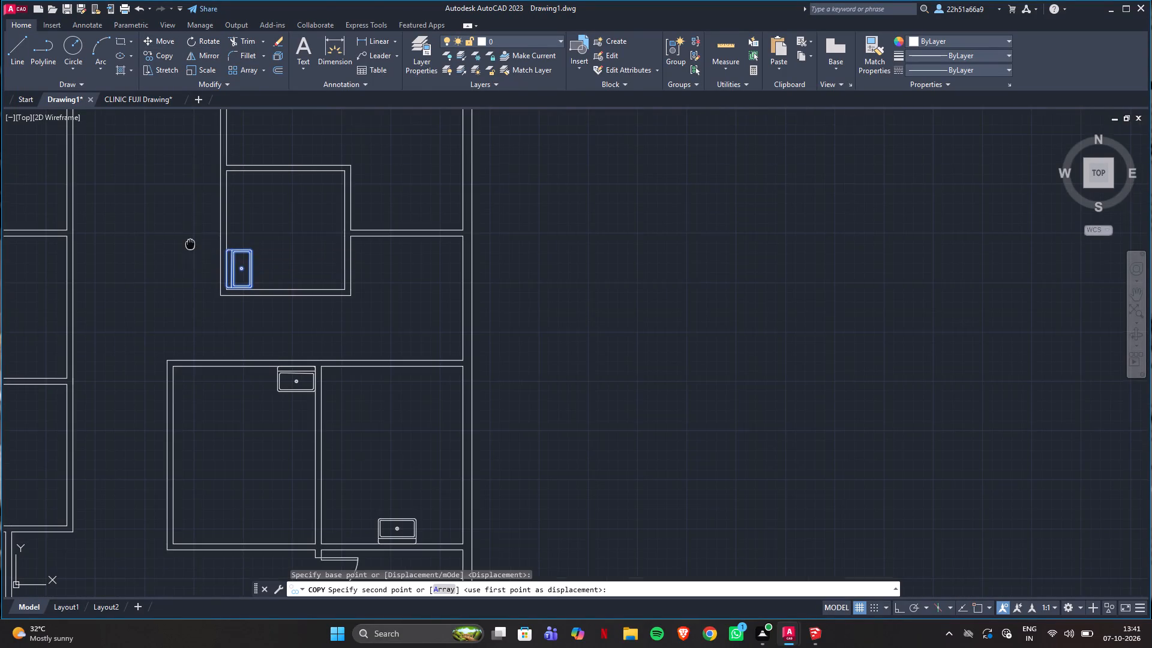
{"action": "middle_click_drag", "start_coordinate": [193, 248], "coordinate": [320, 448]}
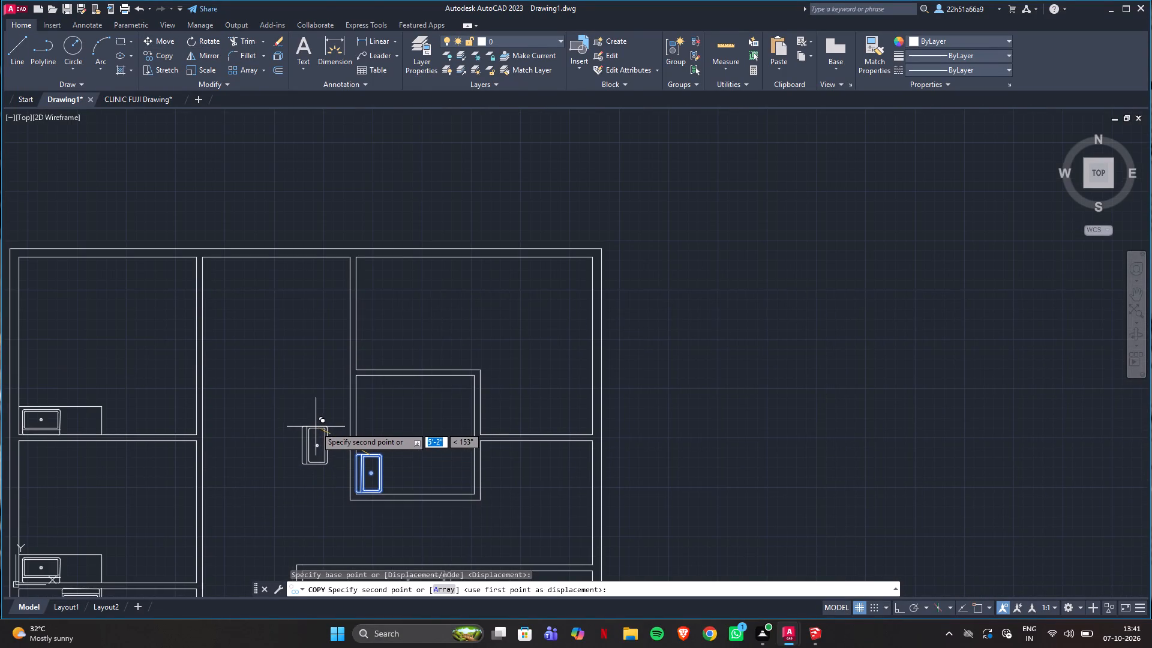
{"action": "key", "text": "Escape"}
Cancel the pending sink copy and examine Toilet 2's layout and size in CLINIC FUJI Drawing, then return to Drawing1.
{"action": "left_click", "coordinate": [112, 98]}
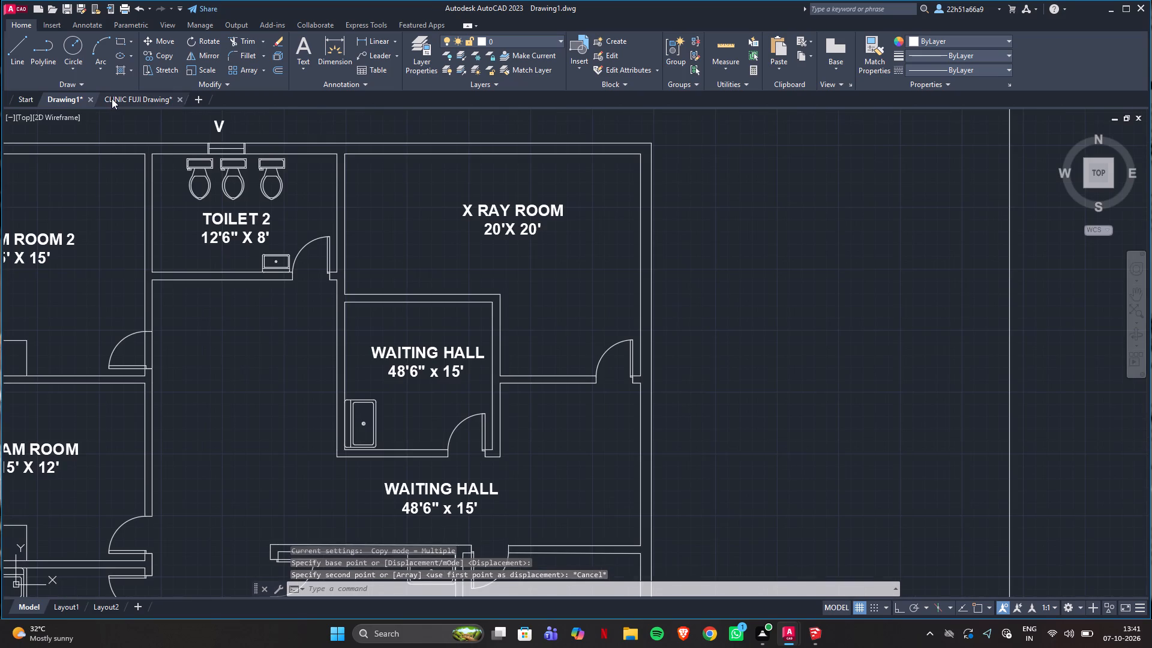
{"action": "middle_click_drag", "start_coordinate": [253, 309], "coordinate": [300, 372]}
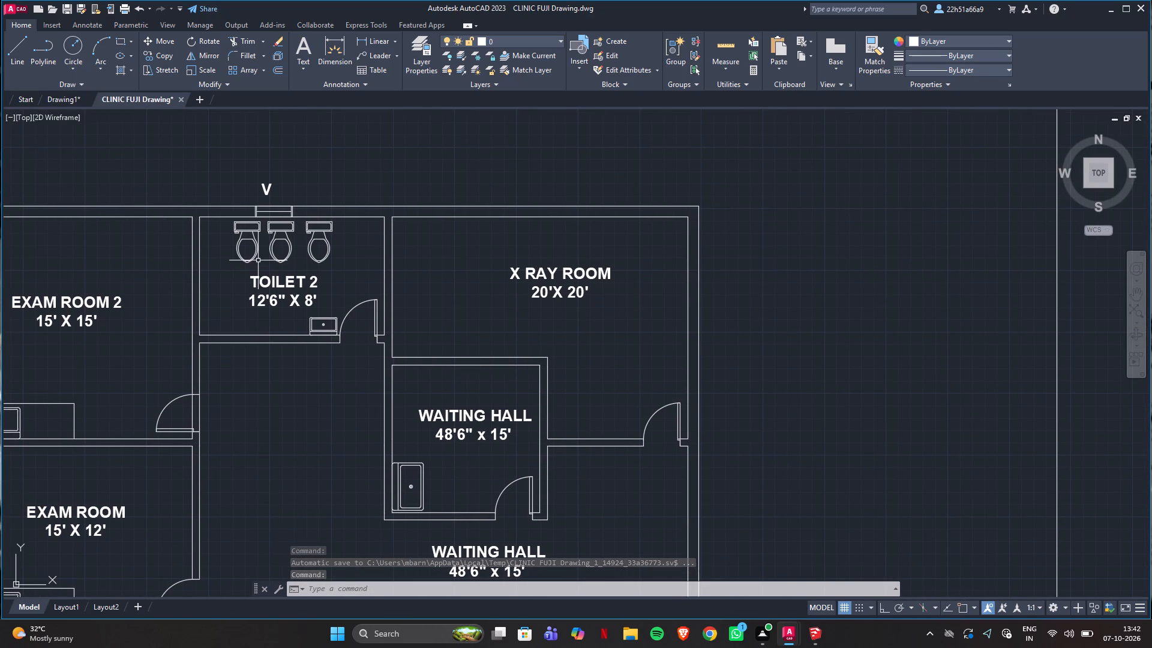
{"action": "scroll", "coordinate": [258, 260], "scroll_direction": "up", "scroll_amount": 1}
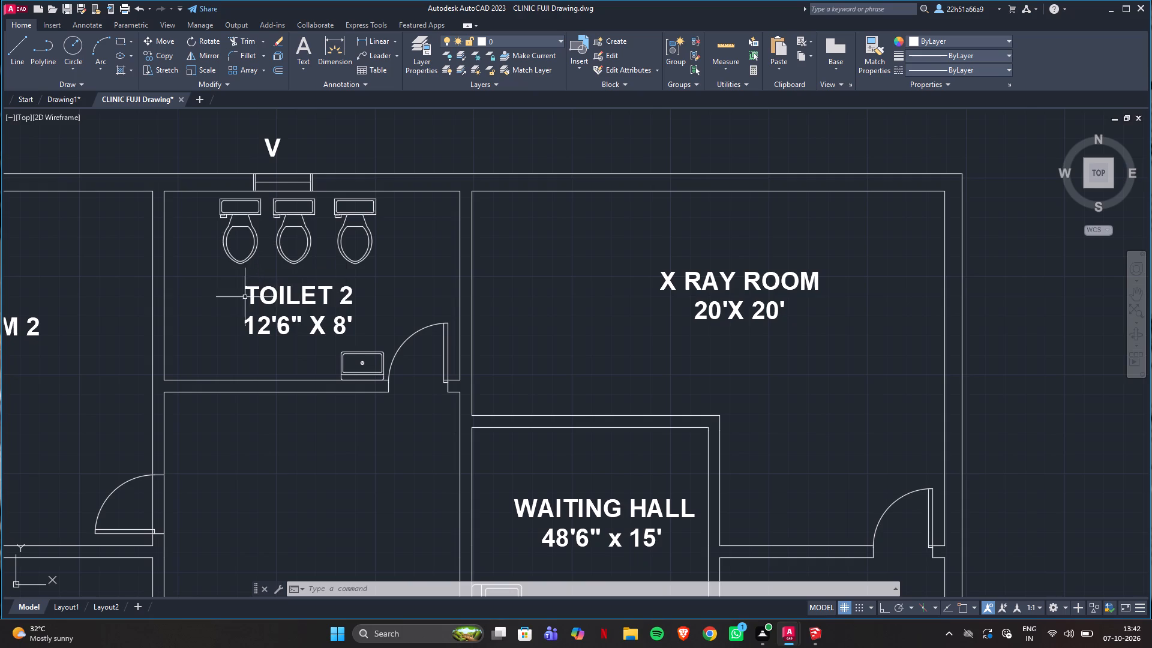
{"action": "left_click", "coordinate": [57, 100]}
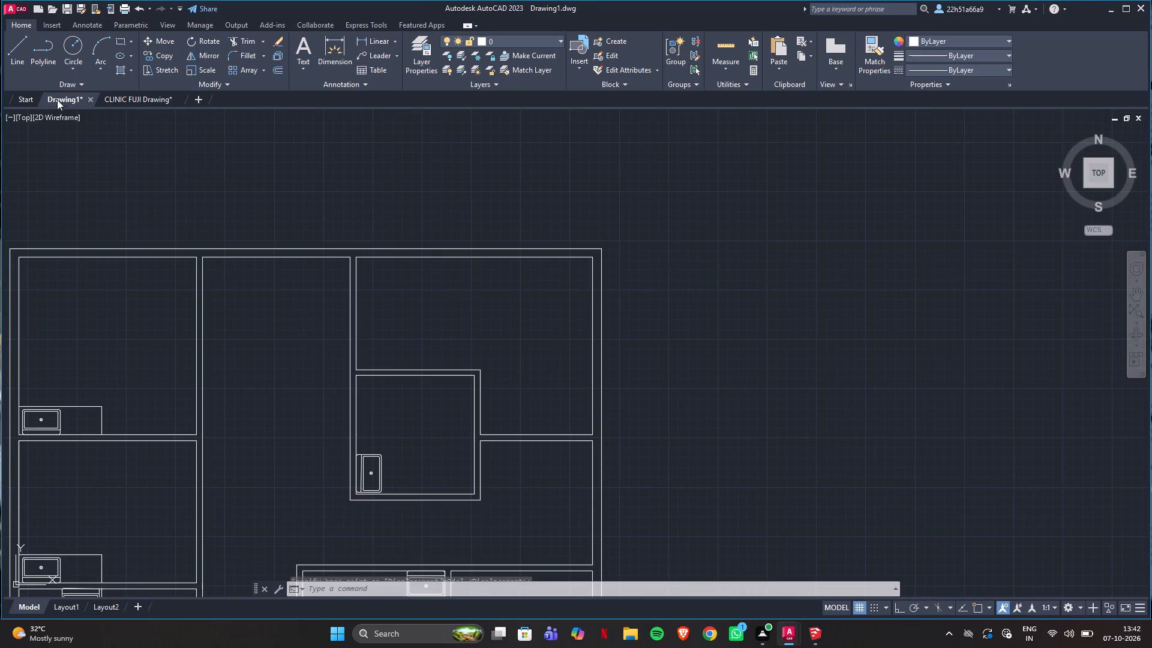
Draw an 8' line south from Toilet 2's northwest inner corner along its west wall, with Ortho and Osnap on.
{"action": "scroll", "coordinate": [219, 269], "scroll_direction": "up", "scroll_amount": 1}
{"action": "middle_click_drag", "start_coordinate": [226, 268], "coordinate": [409, 265]}
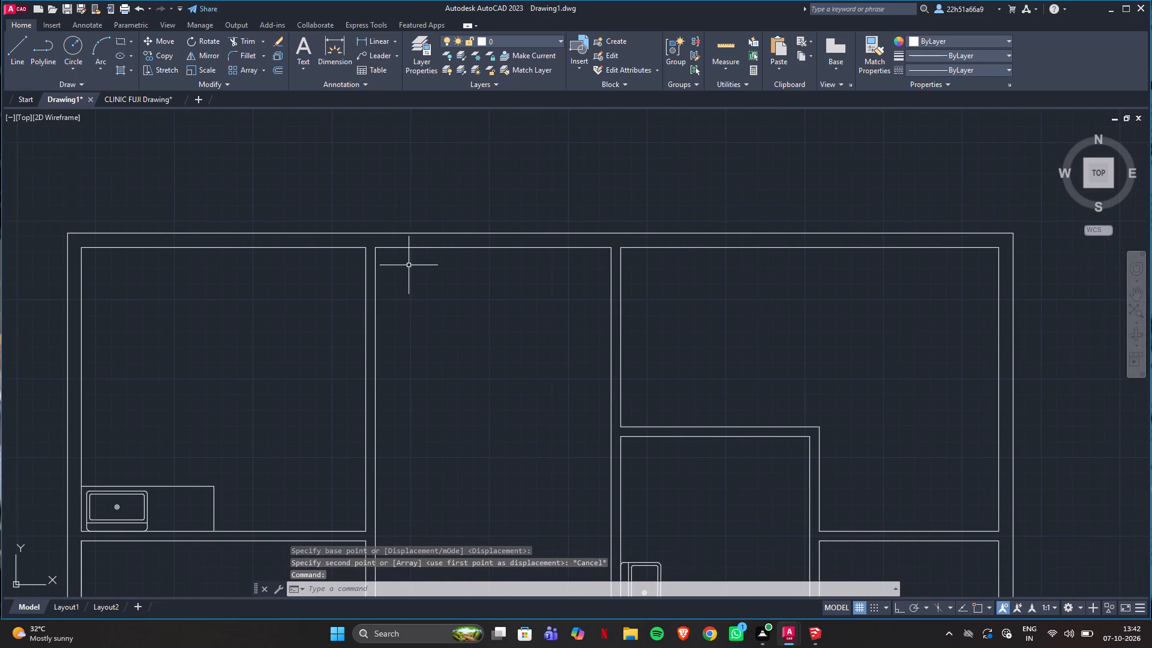
{"action": "left_click", "coordinate": [11, 62]}
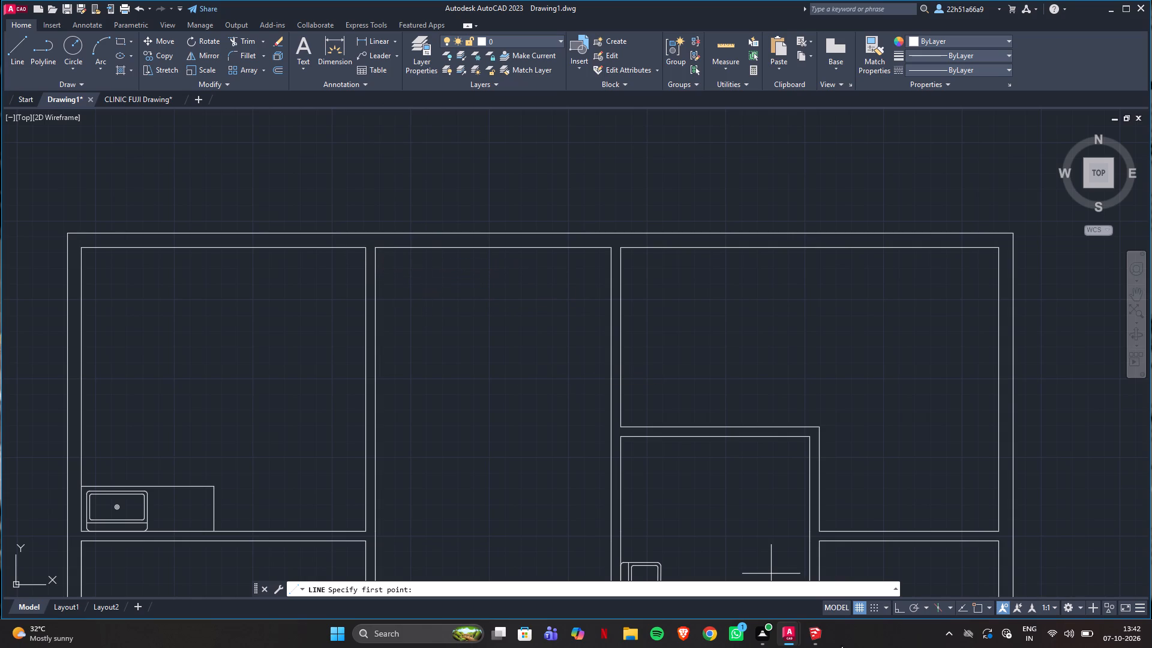
{"action": "left_click", "coordinate": [895, 606]}
{"action": "left_click", "coordinate": [979, 606]}
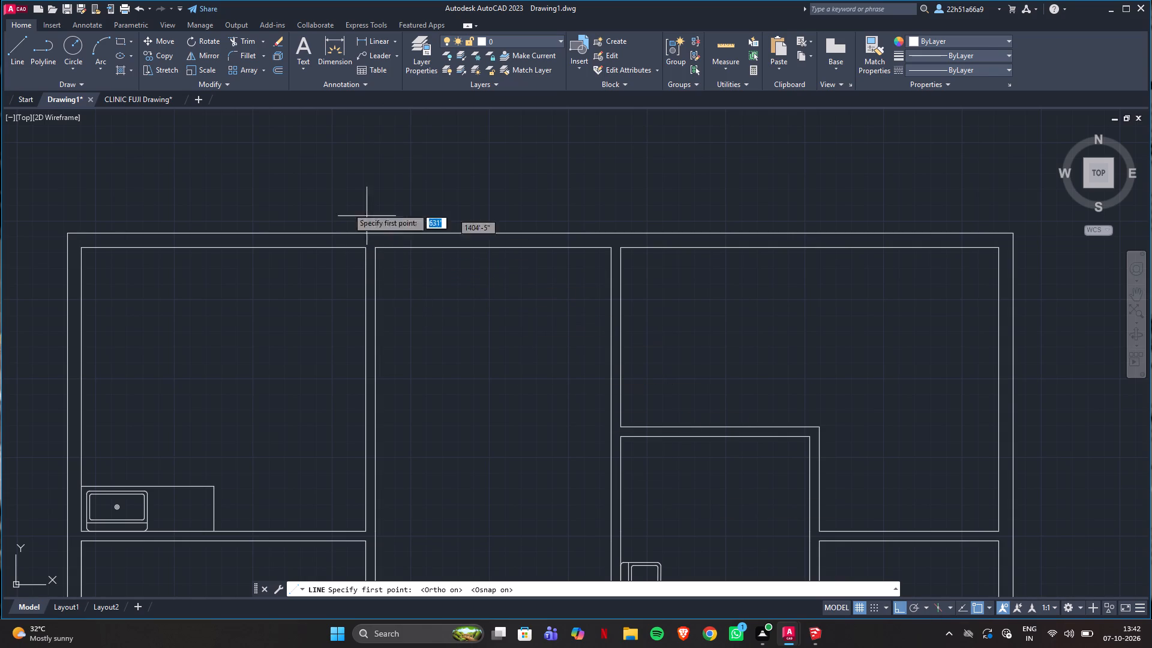
{"action": "left_click", "coordinate": [138, 98]}
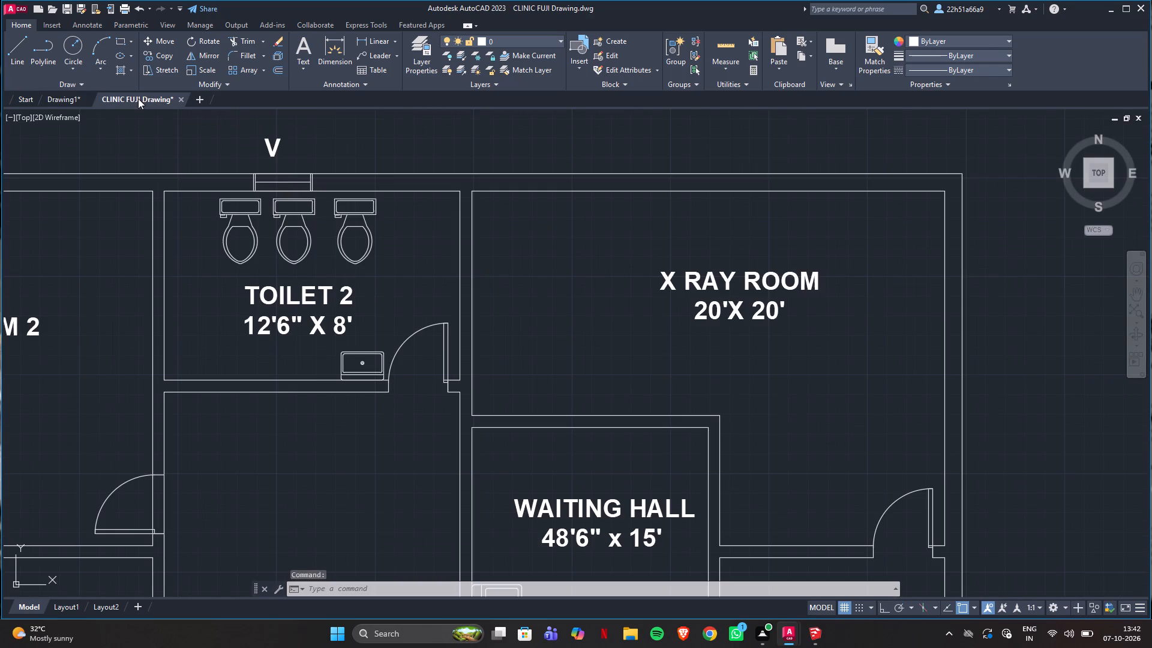
{"action": "left_click", "coordinate": [70, 98]}
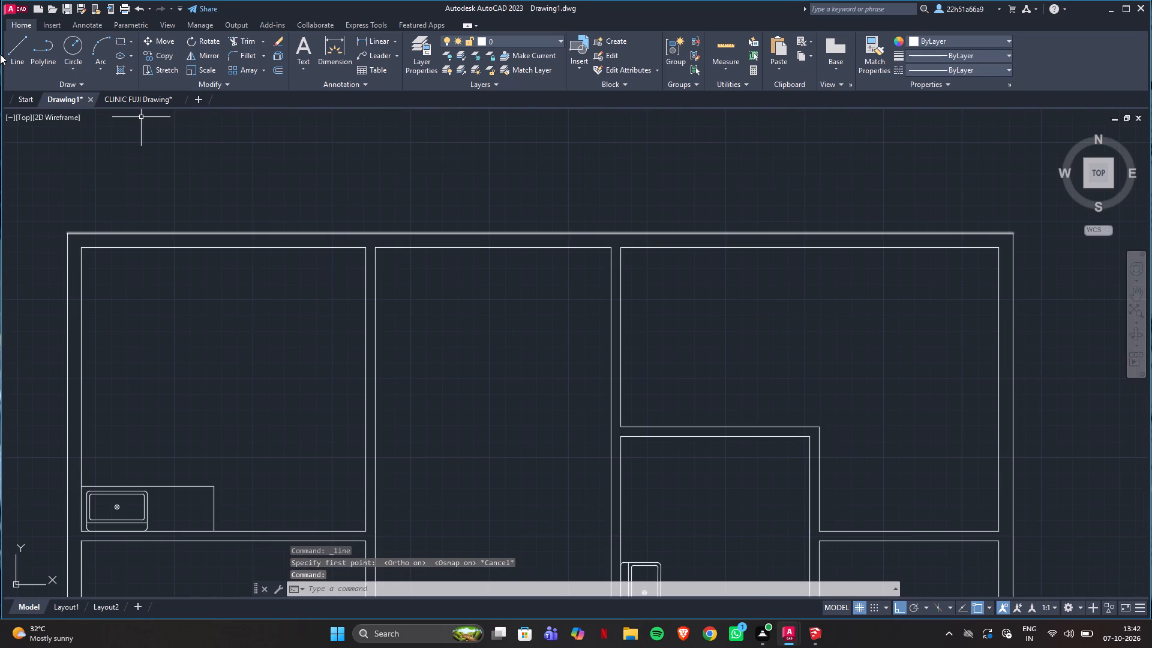
{"action": "left_click", "coordinate": [15, 49]}
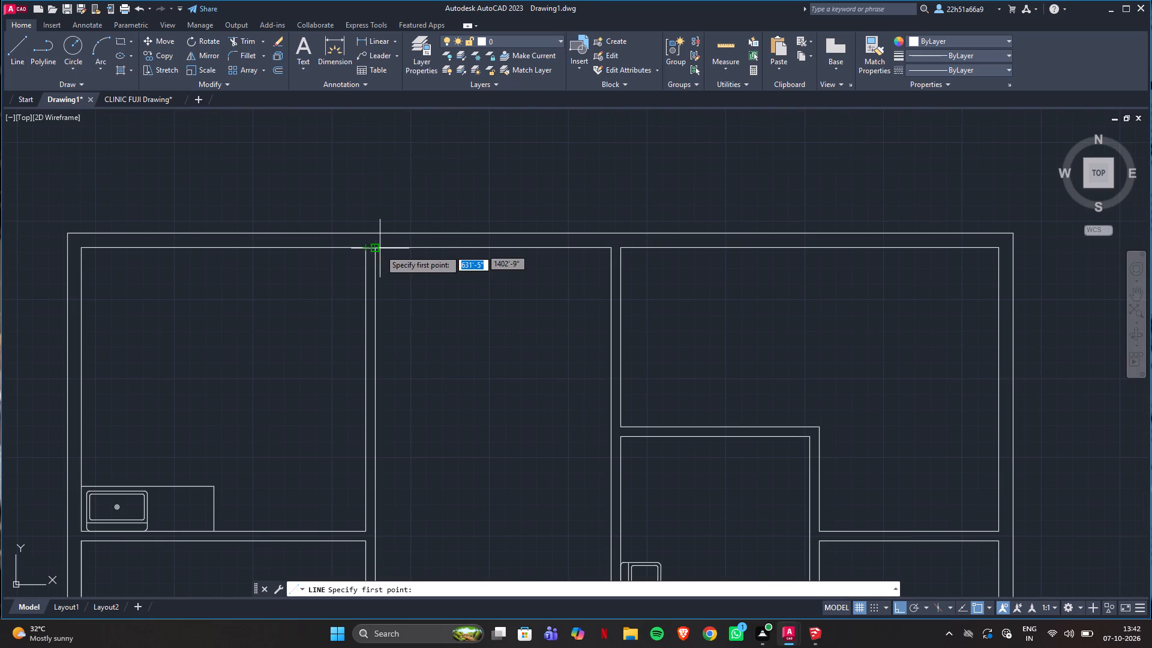
{"action": "left_click", "coordinate": [376, 250]}
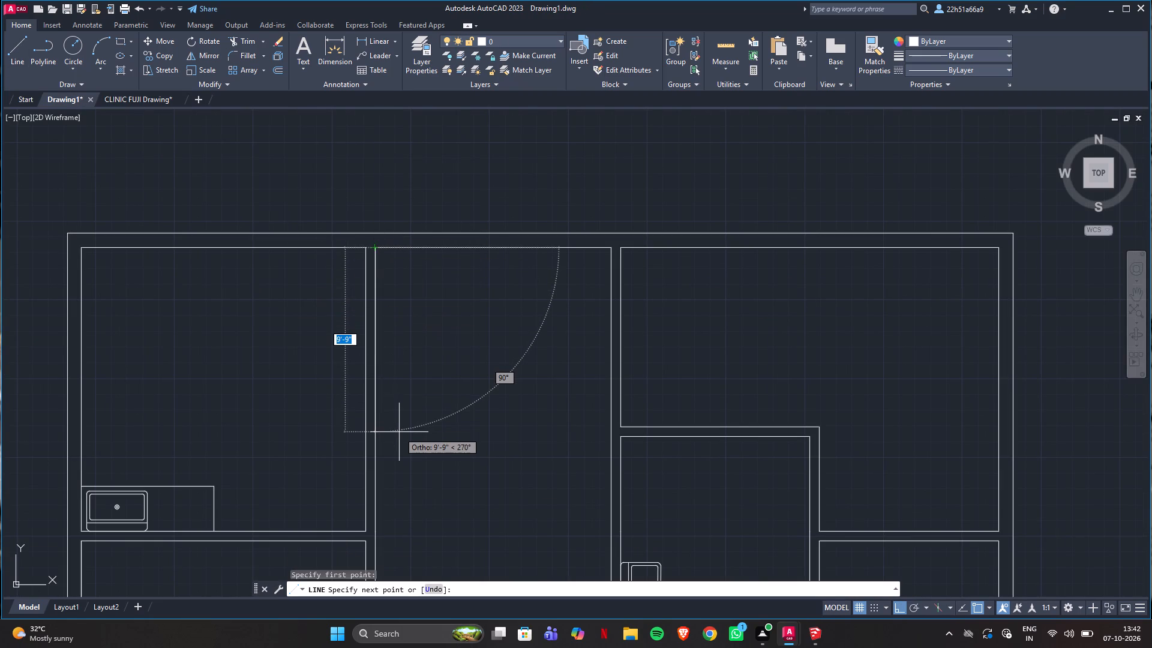
{"action": "key", "text": "8"}
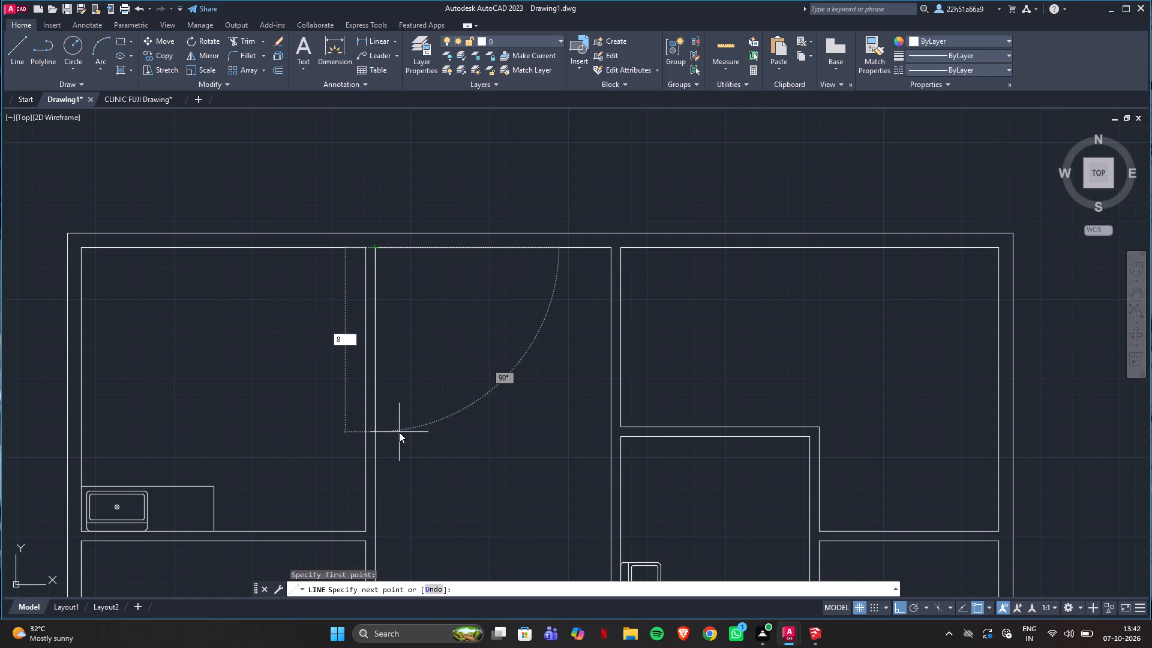
{"action": "key", "text": "apostrophe"}
{"action": "key", "text": "Return"}
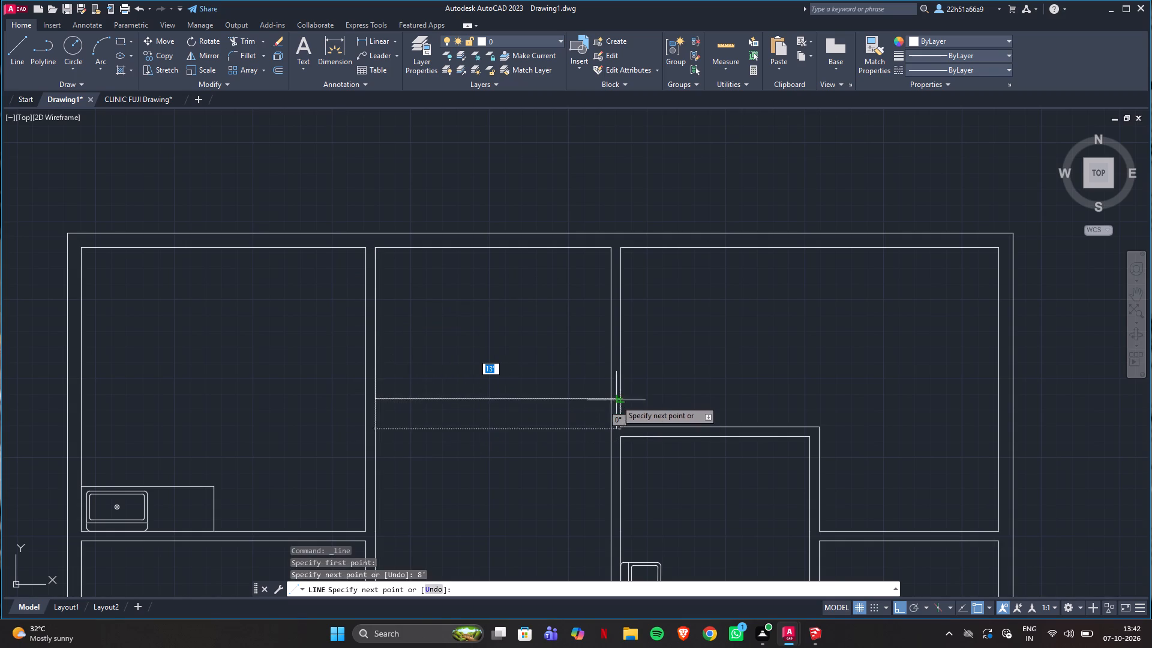
{"action": "left_click", "coordinate": [127, 95]}
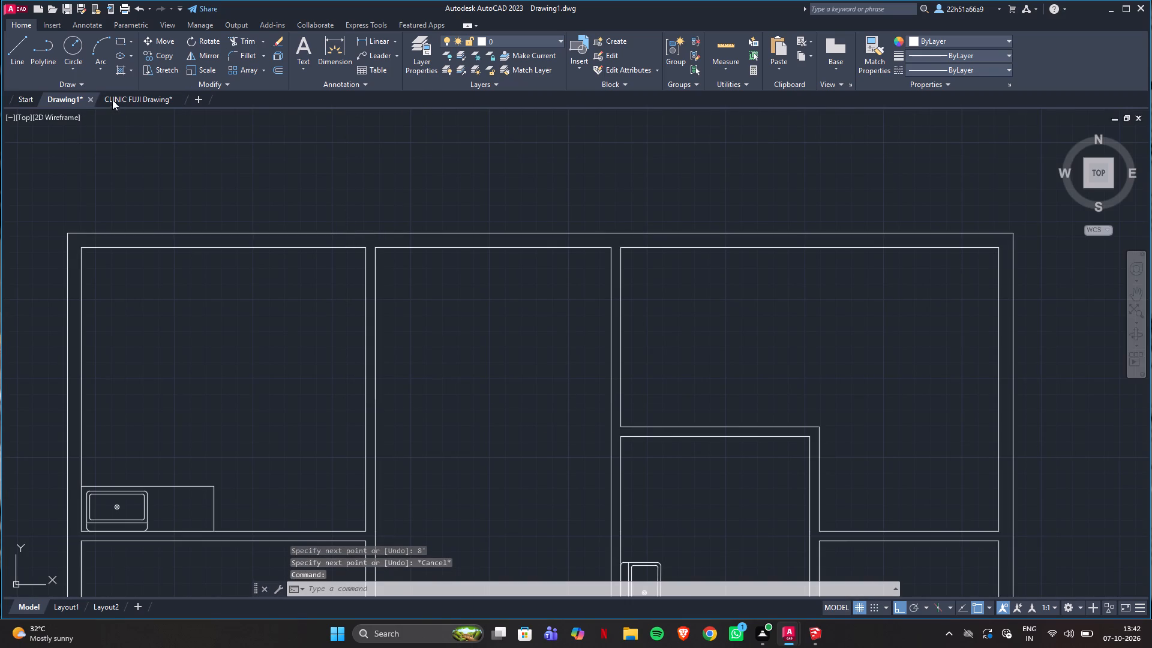
Check Toilet 2 in CLINIC FUJI Drawing, then draw a 12'6" line east from the 8' line's south end in Drawing1.
{"action": "left_click", "coordinate": [107, 95]}
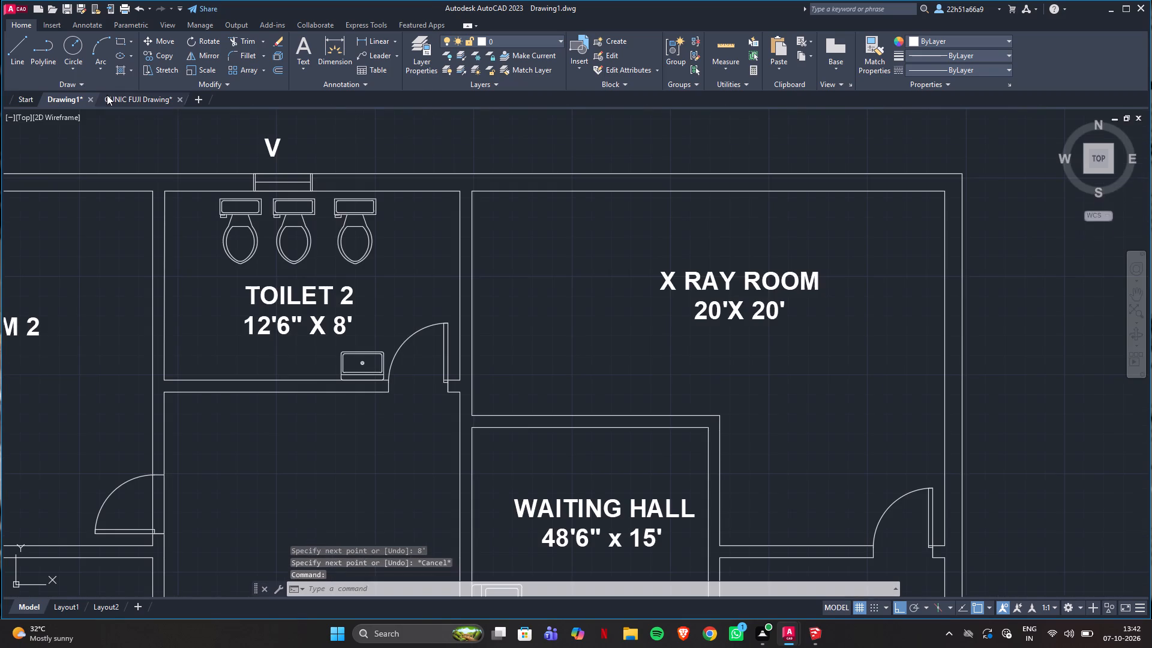
{"action": "left_click", "coordinate": [48, 97]}
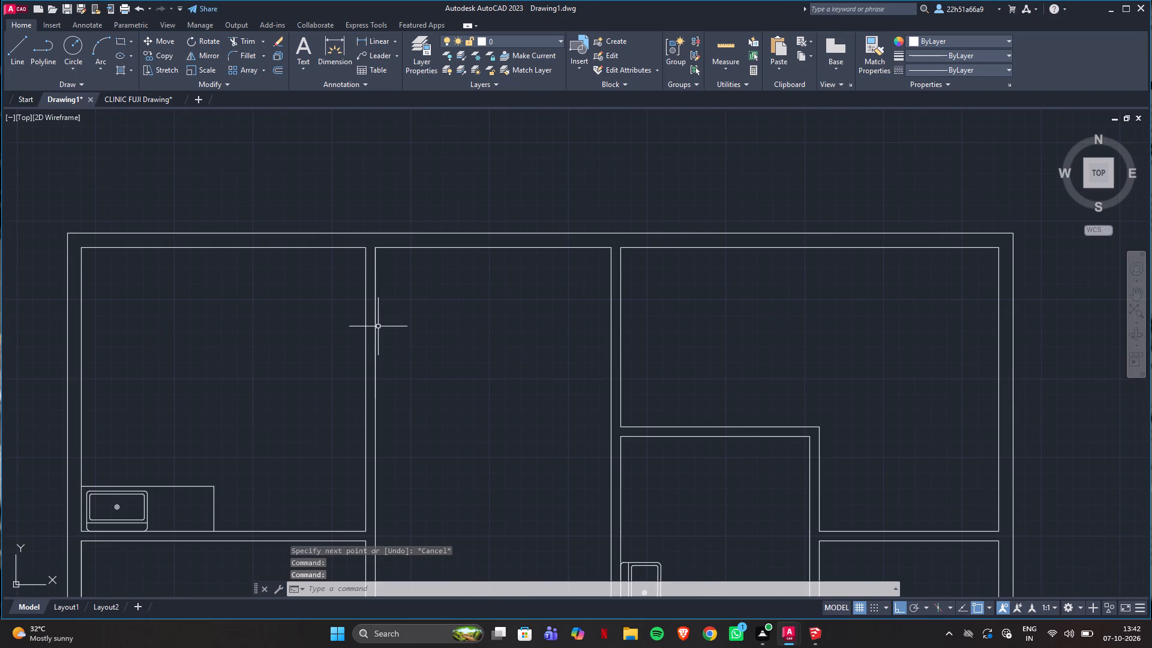
{"action": "left_click", "coordinate": [10, 47]}
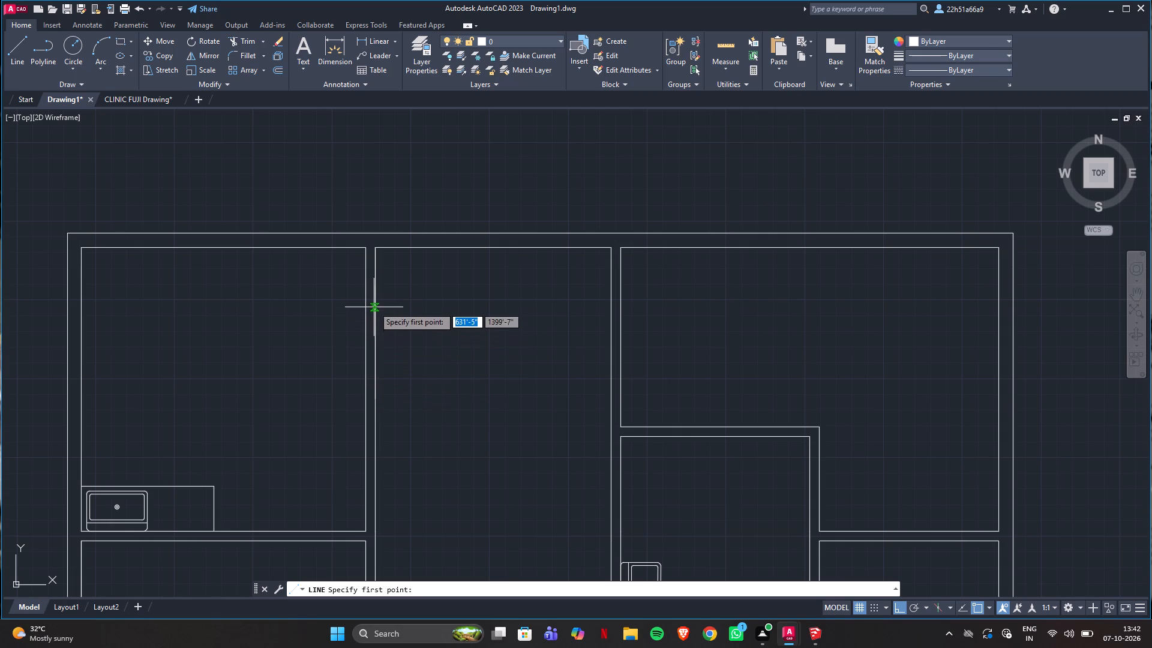
{"action": "left_click", "coordinate": [374, 395]}
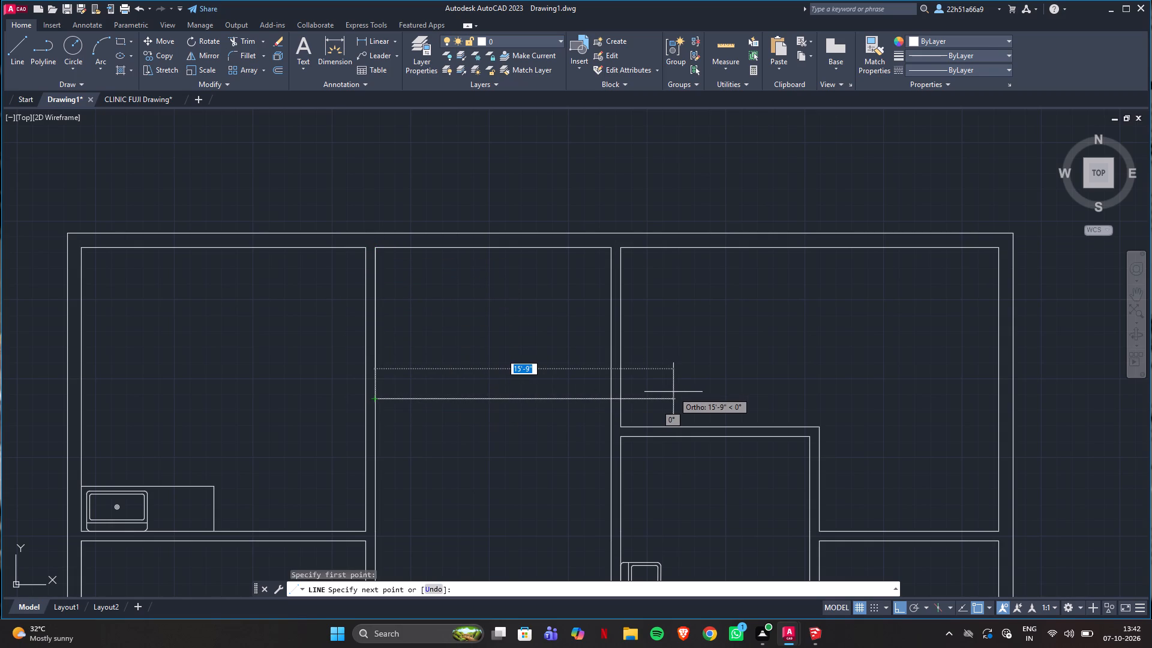
{"action": "type", "text": "12"}
{"action": "key", "text": "apostrophe"}
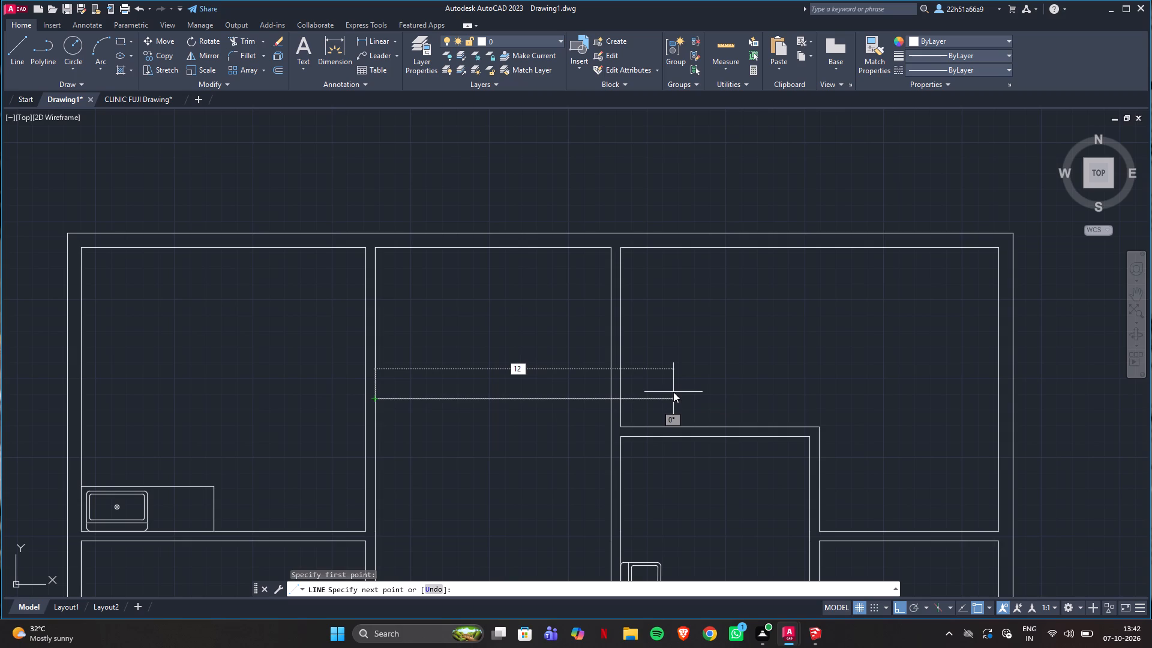
{"action": "key", "text": "6"}
{"action": "key", "text": "shift+quotedbl"}
{"action": "key", "text": "Return"}
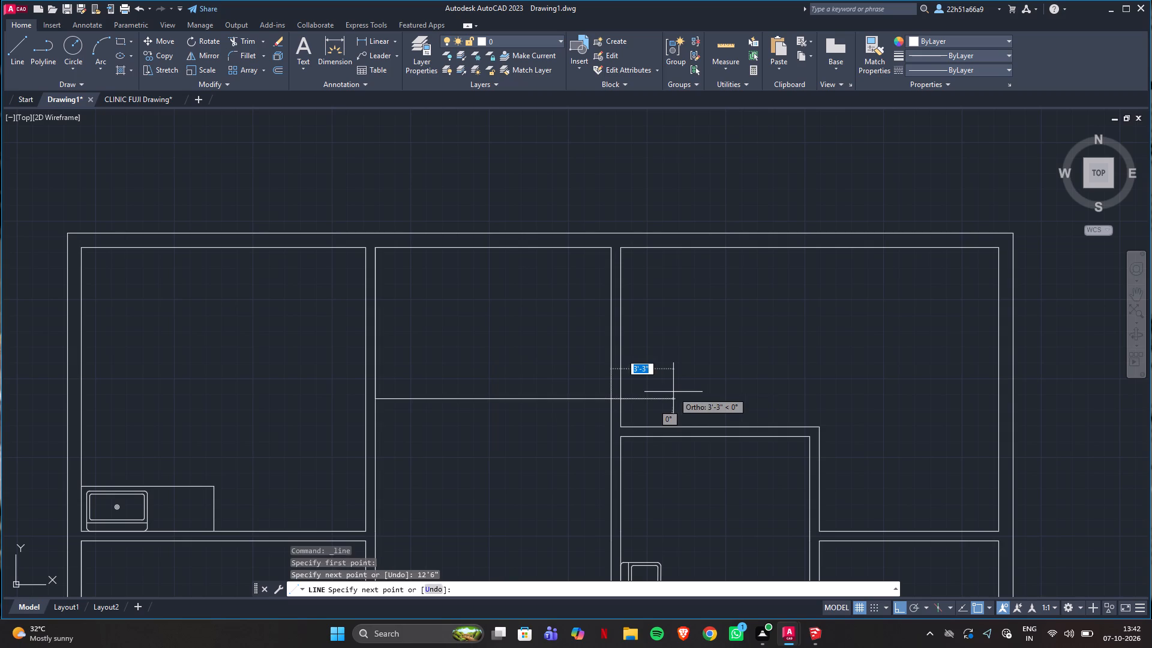
{"action": "key", "text": "Return"}
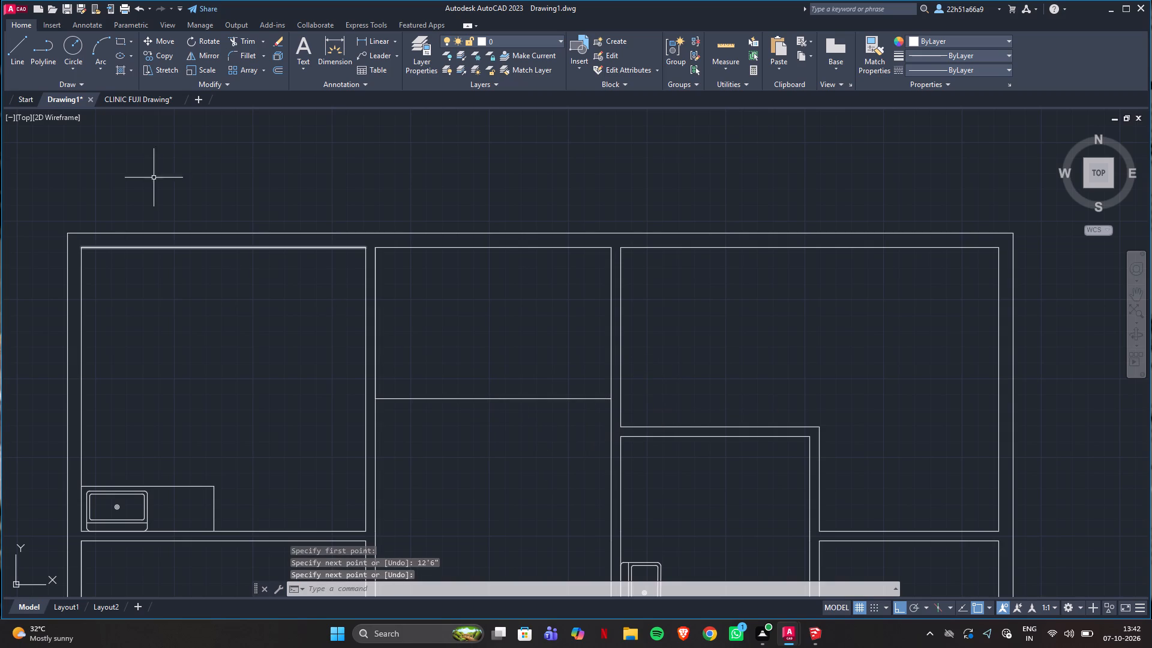
Compare with CLINIC FUJI Drawing, then copy Toilet 2's 12'6" line 6" south to form its south wall.
{"action": "left_click", "coordinate": [115, 94]}
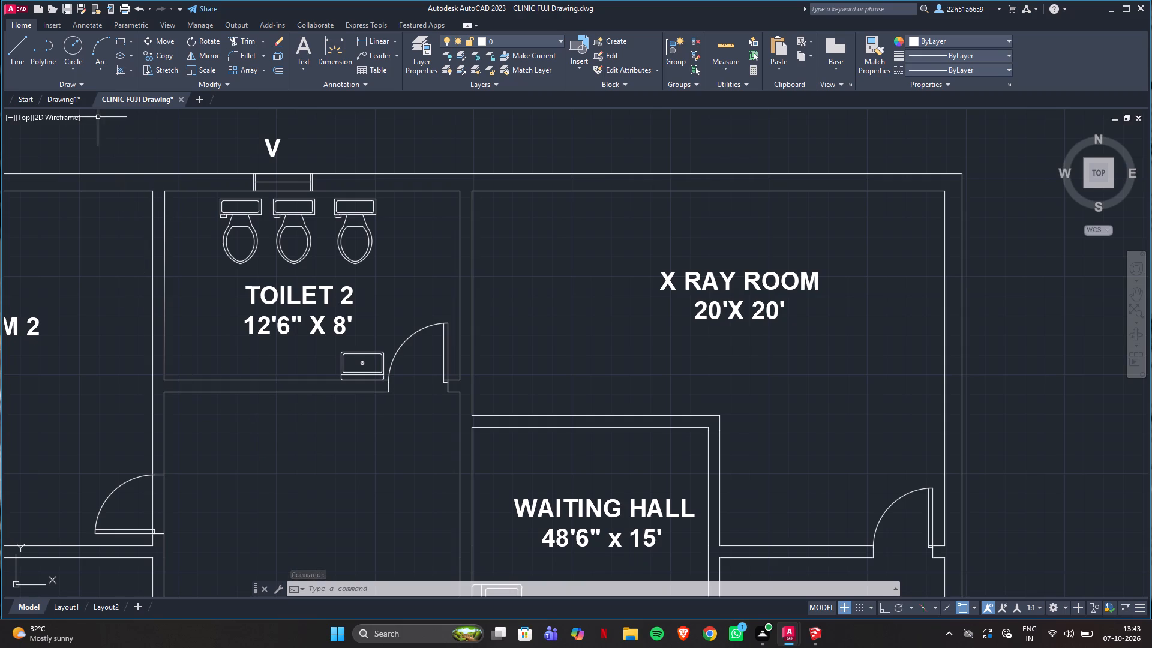
{"action": "left_click", "coordinate": [62, 100]}
{"action": "scroll", "coordinate": [461, 419], "scroll_direction": "up", "scroll_amount": 2}
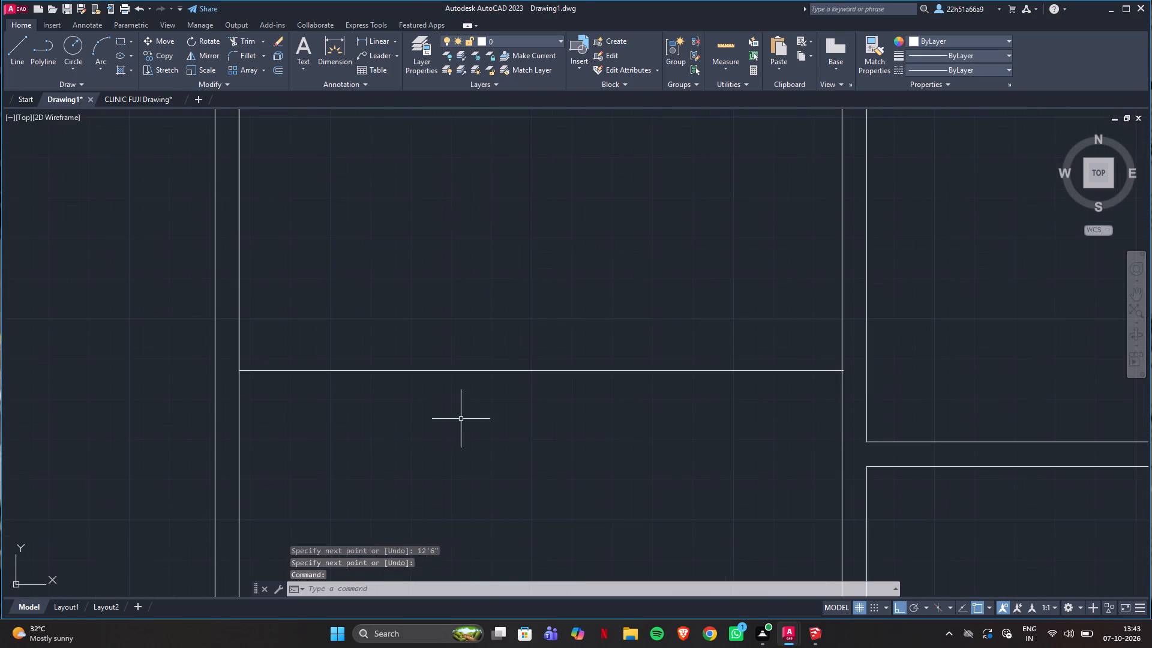
{"action": "left_click", "coordinate": [436, 368]}
{"action": "left_click", "coordinate": [437, 370]}
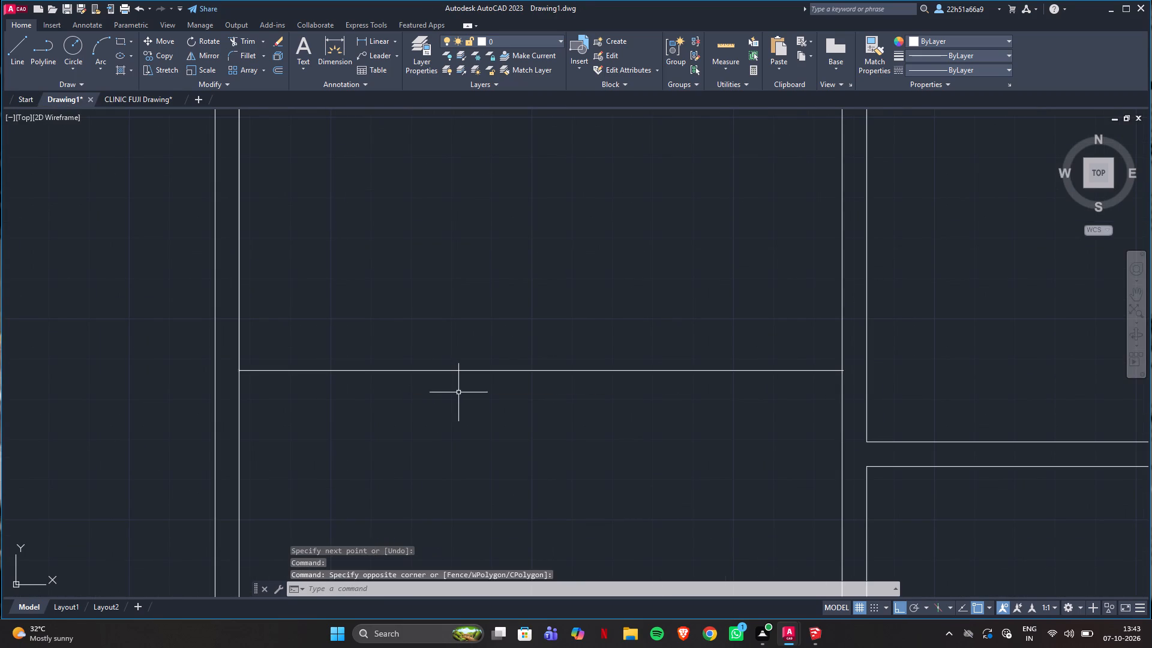
{"action": "left_click", "coordinate": [458, 372]}
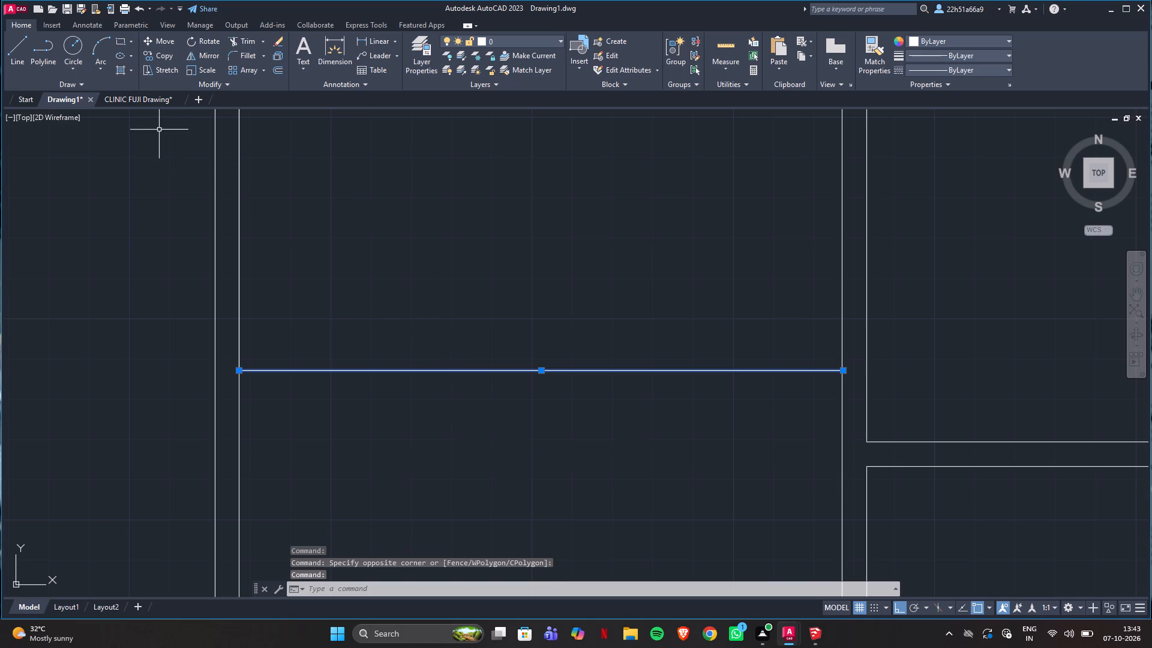
{"action": "left_click", "coordinate": [158, 59]}
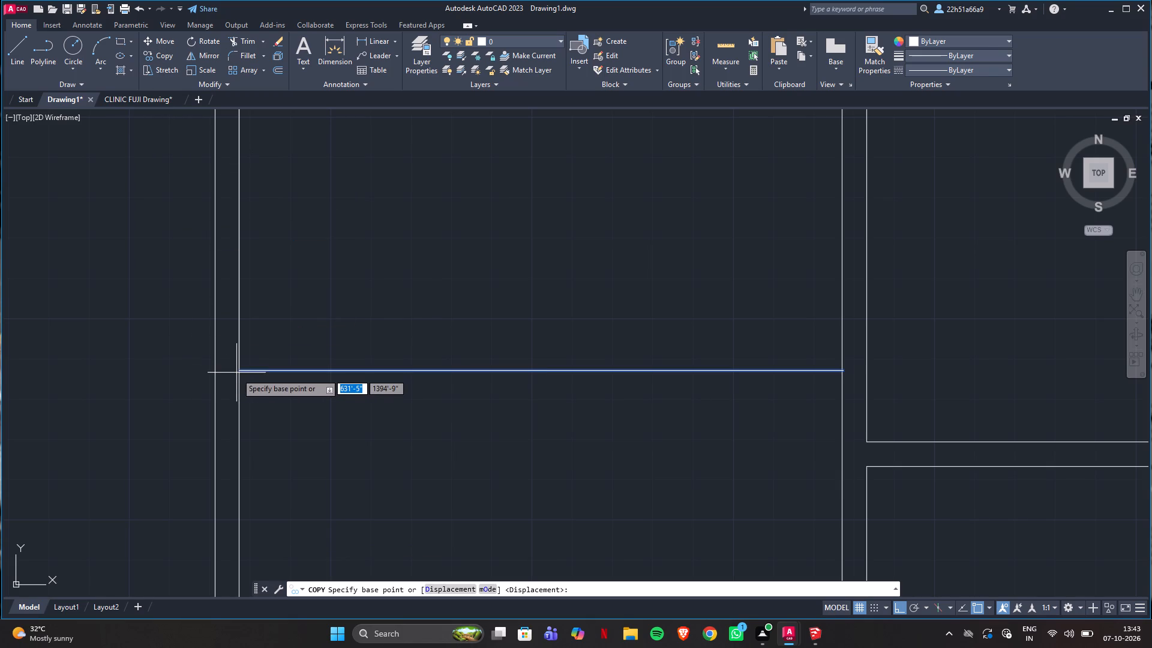
{"action": "left_click", "coordinate": [238, 371]}
{"action": "type", "text": "6\""}
{"action": "key", "text": "Return"}
{"action": "key", "text": "Return"}
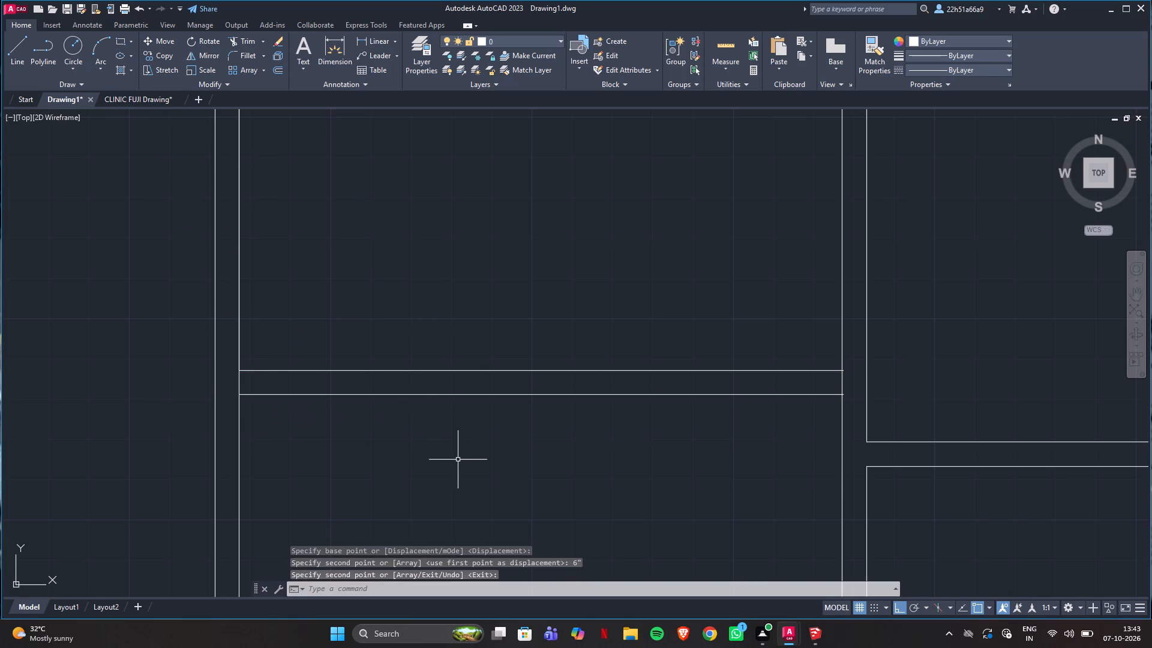
Trim the side-wall pieces between Toilet 2's two south wall lines and both lines' overhangs past the east wall line.
{"action": "type", "text": "tr"}
{"action": "key", "text": "Return"}
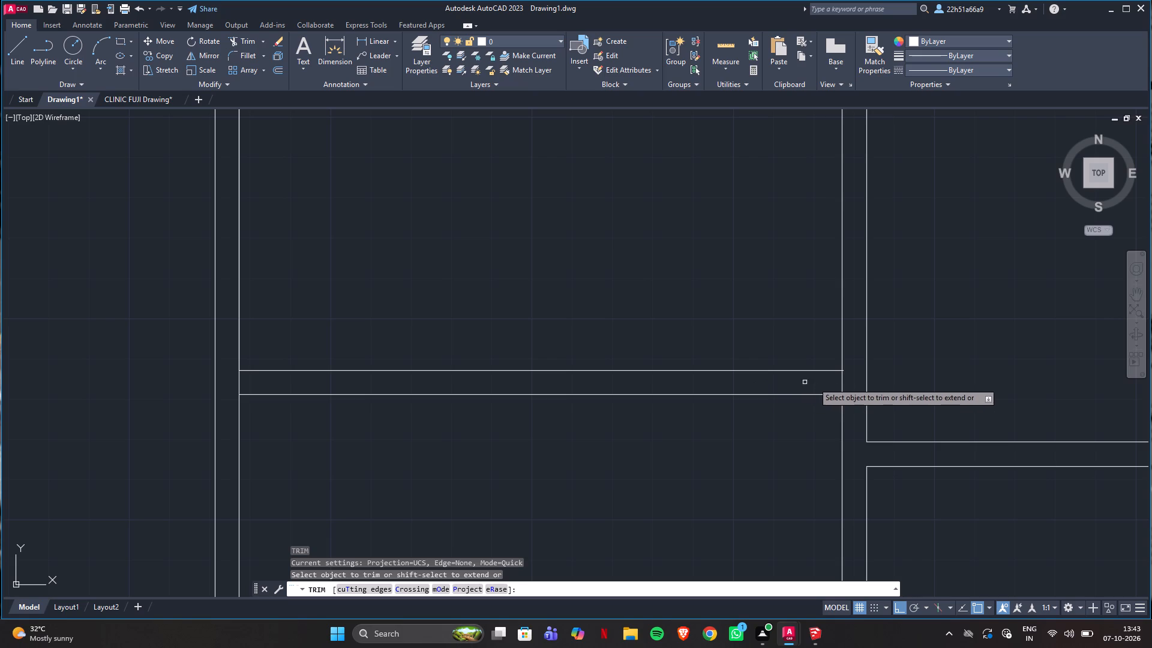
{"action": "left_click", "coordinate": [841, 380]}
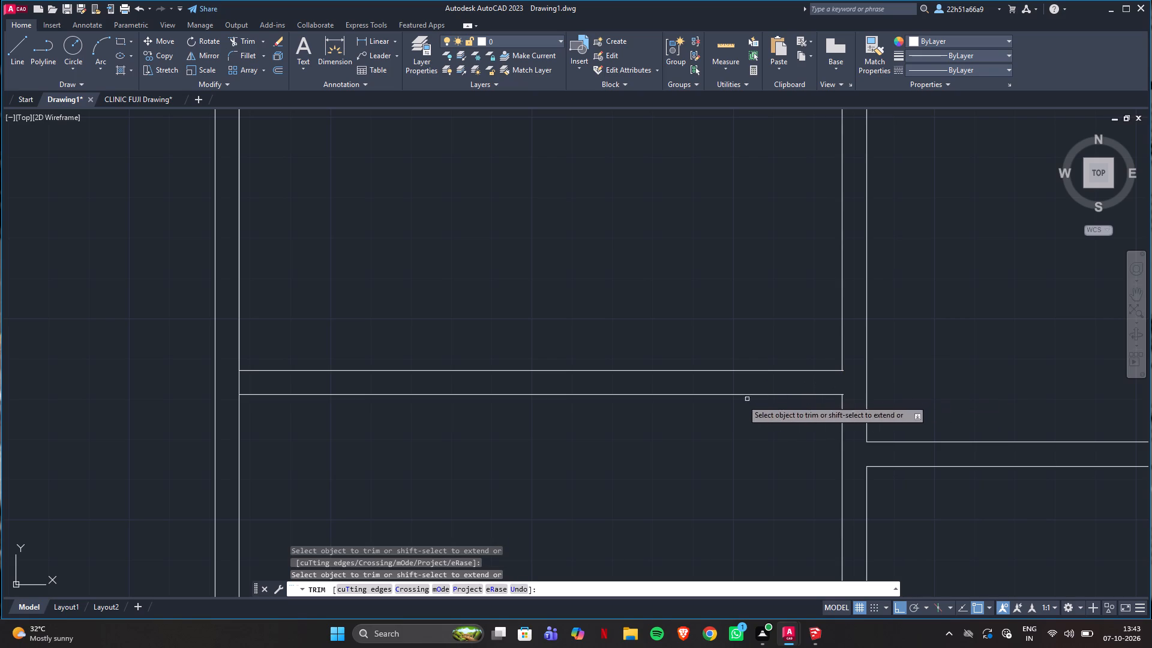
{"action": "left_click", "coordinate": [241, 383]}
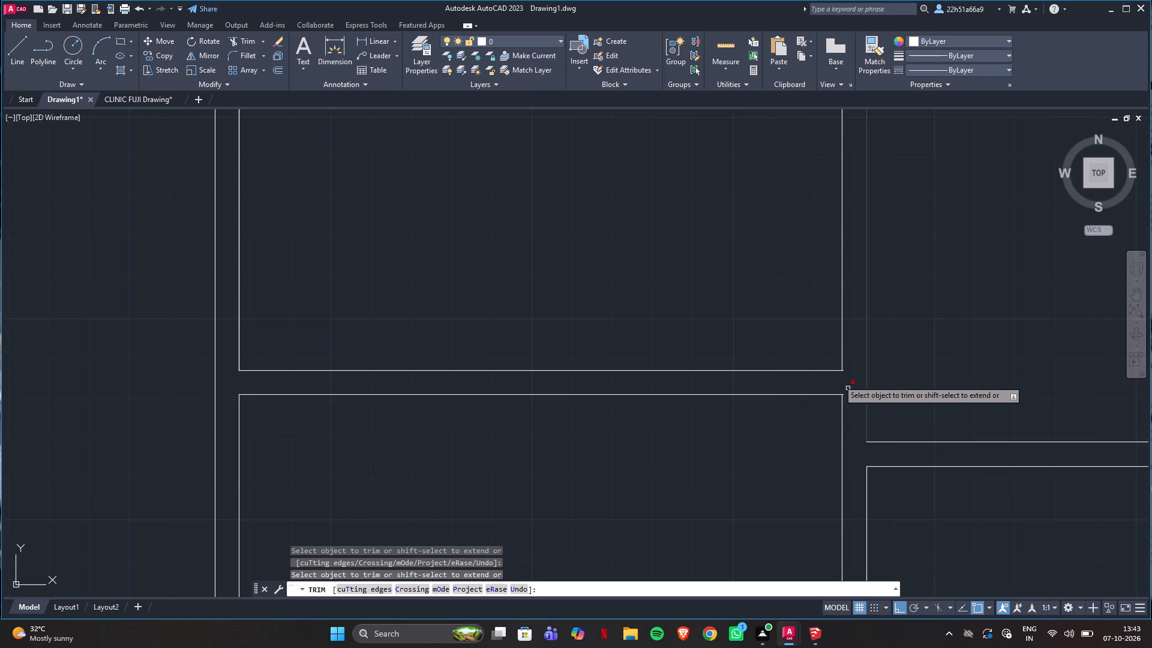
{"action": "scroll", "coordinate": [833, 368], "scroll_direction": "up", "scroll_amount": 3}
{"action": "middle_click_drag", "start_coordinate": [875, 373], "coordinate": [655, 301]}
{"action": "scroll", "coordinate": [685, 370], "scroll_direction": "up", "scroll_amount": 2}
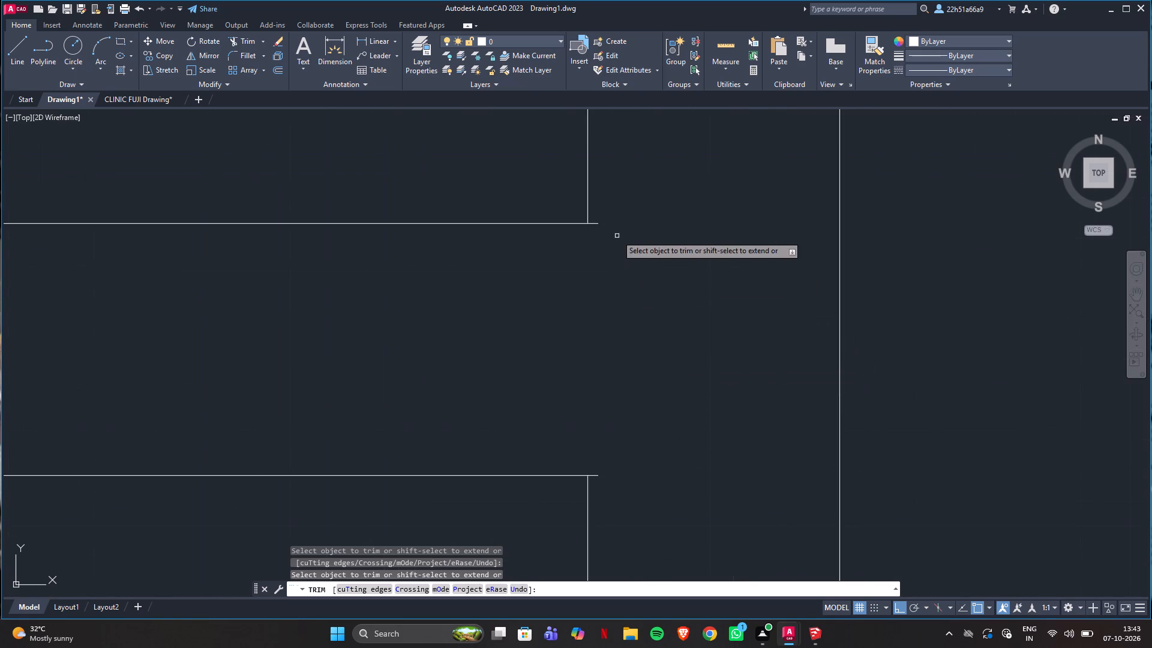
{"action": "left_click", "coordinate": [598, 223]}
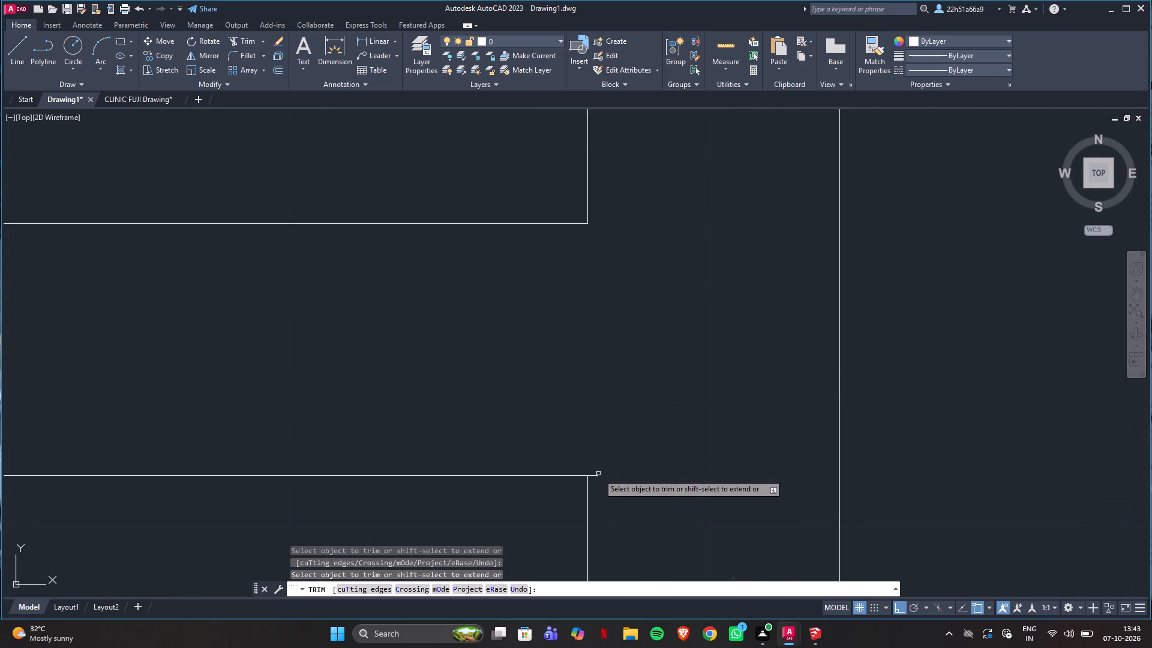
{"action": "left_click", "coordinate": [598, 475]}
{"action": "key", "text": "Escape"}
{"action": "scroll", "coordinate": [616, 475], "scroll_direction": "down", "scroll_amount": 4}
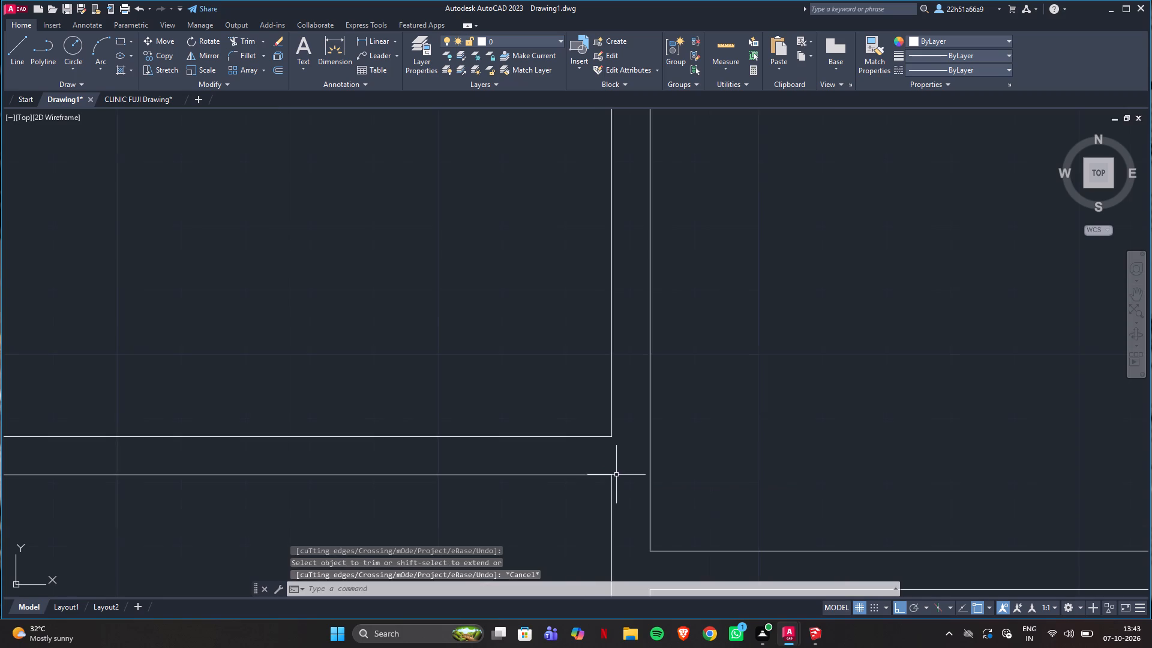
{"action": "scroll", "coordinate": [618, 475], "scroll_direction": "down", "scroll_amount": 2}
{"action": "middle_click_drag", "start_coordinate": [563, 502], "coordinate": [594, 454]}
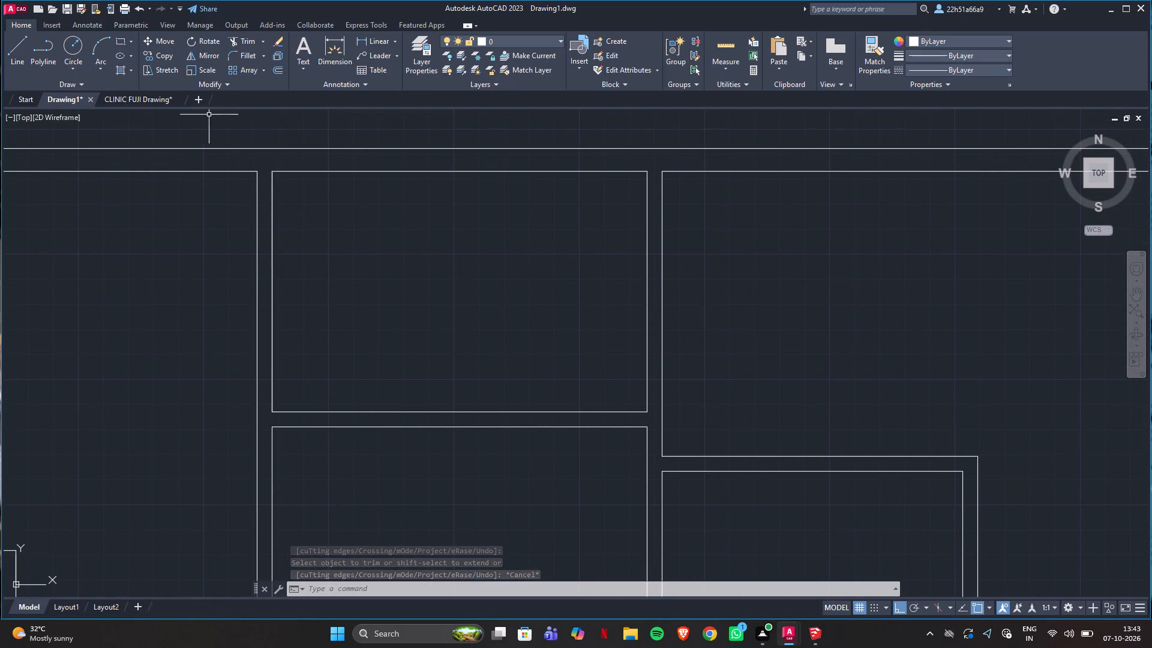
Examine Toilet 2's door and its jamb at the southeast corner in CLINIC FUJI Drawing.
{"action": "left_click", "coordinate": [159, 97]}
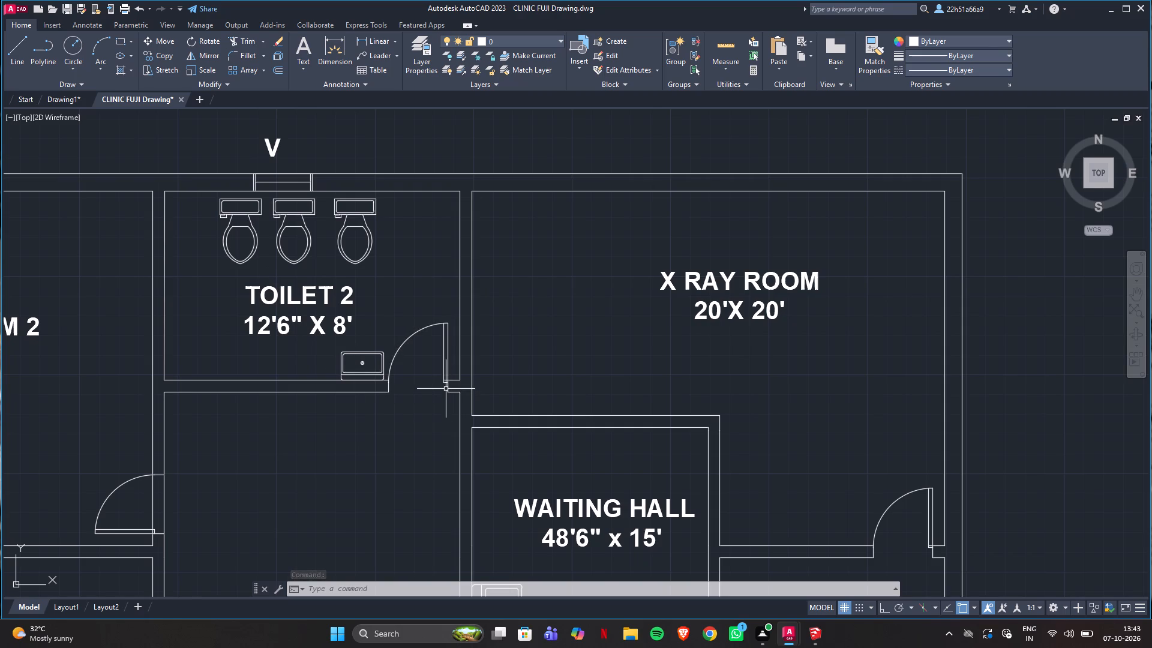
{"action": "scroll", "coordinate": [438, 394], "scroll_direction": "up", "scroll_amount": 5}
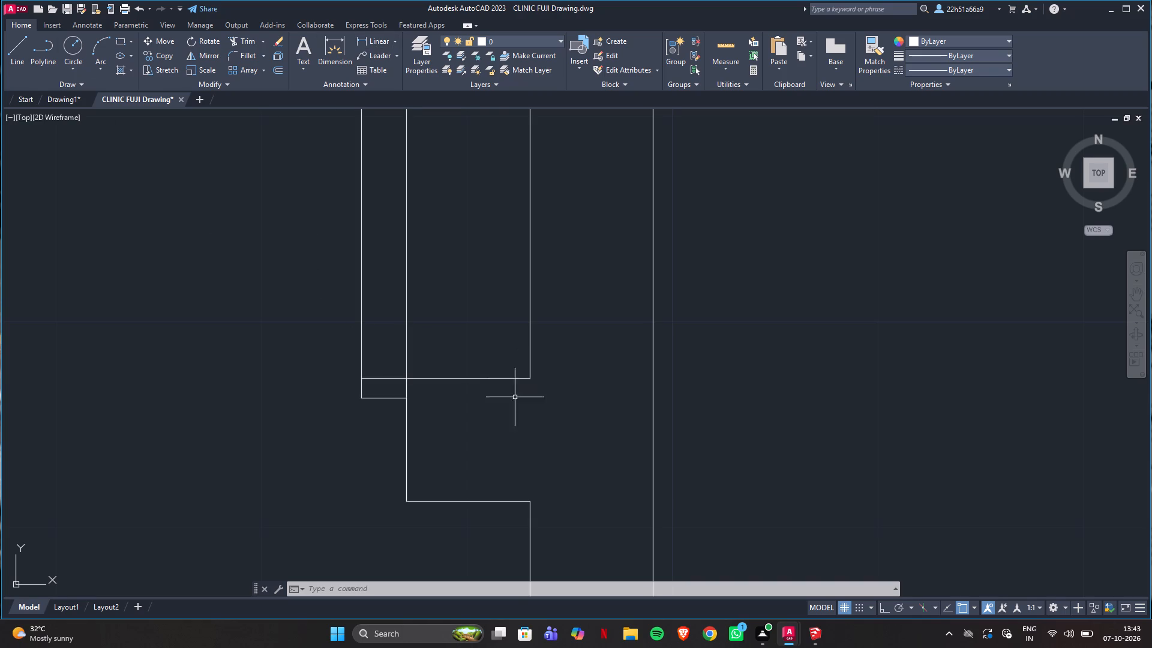
{"action": "scroll", "coordinate": [509, 450], "scroll_direction": "down", "scroll_amount": 3}
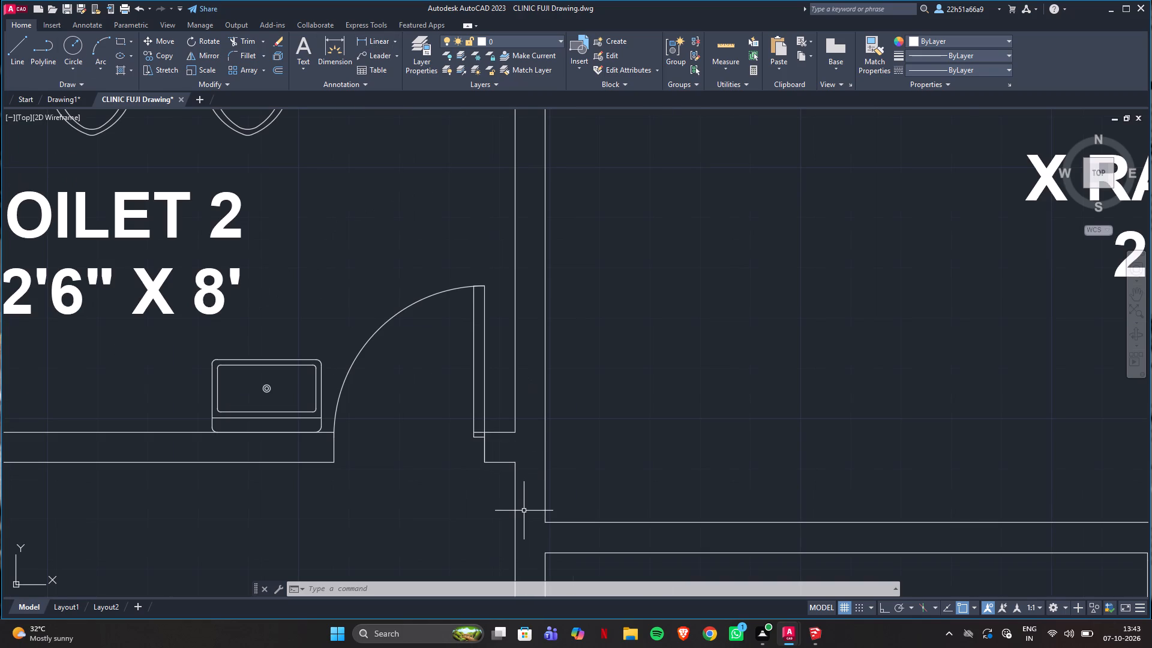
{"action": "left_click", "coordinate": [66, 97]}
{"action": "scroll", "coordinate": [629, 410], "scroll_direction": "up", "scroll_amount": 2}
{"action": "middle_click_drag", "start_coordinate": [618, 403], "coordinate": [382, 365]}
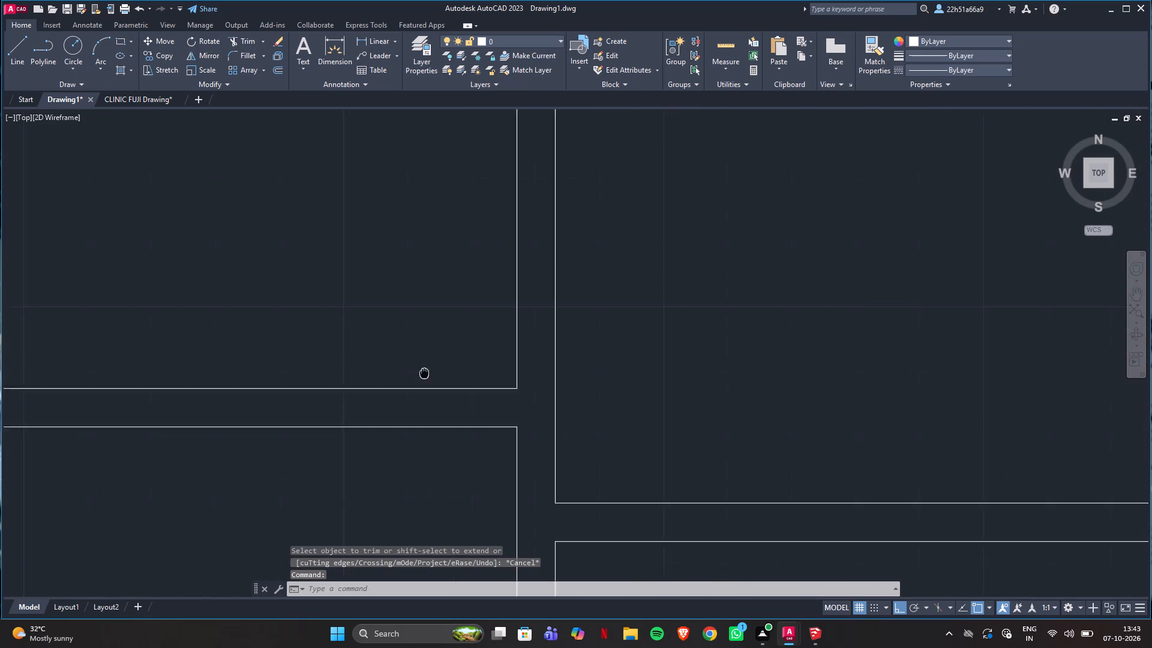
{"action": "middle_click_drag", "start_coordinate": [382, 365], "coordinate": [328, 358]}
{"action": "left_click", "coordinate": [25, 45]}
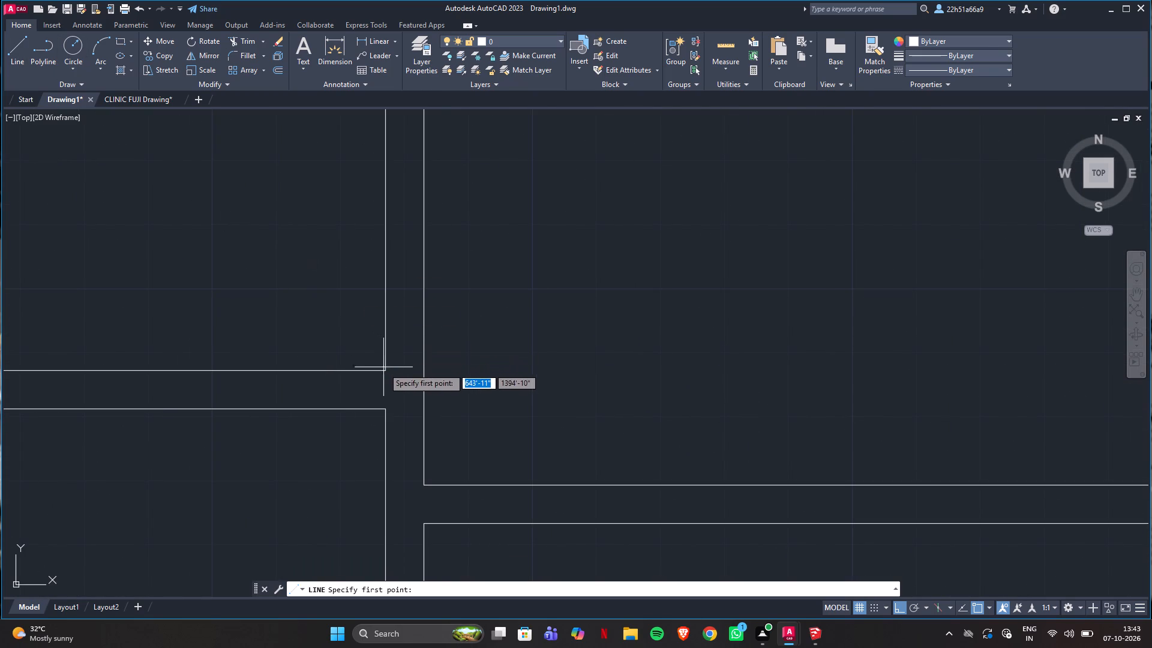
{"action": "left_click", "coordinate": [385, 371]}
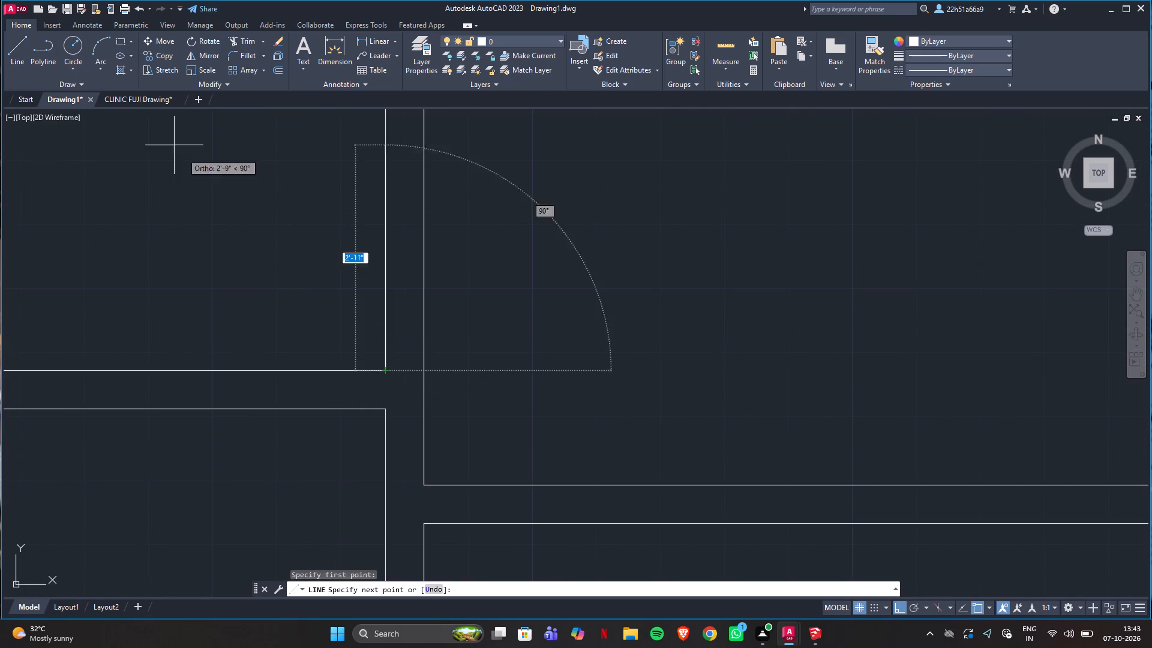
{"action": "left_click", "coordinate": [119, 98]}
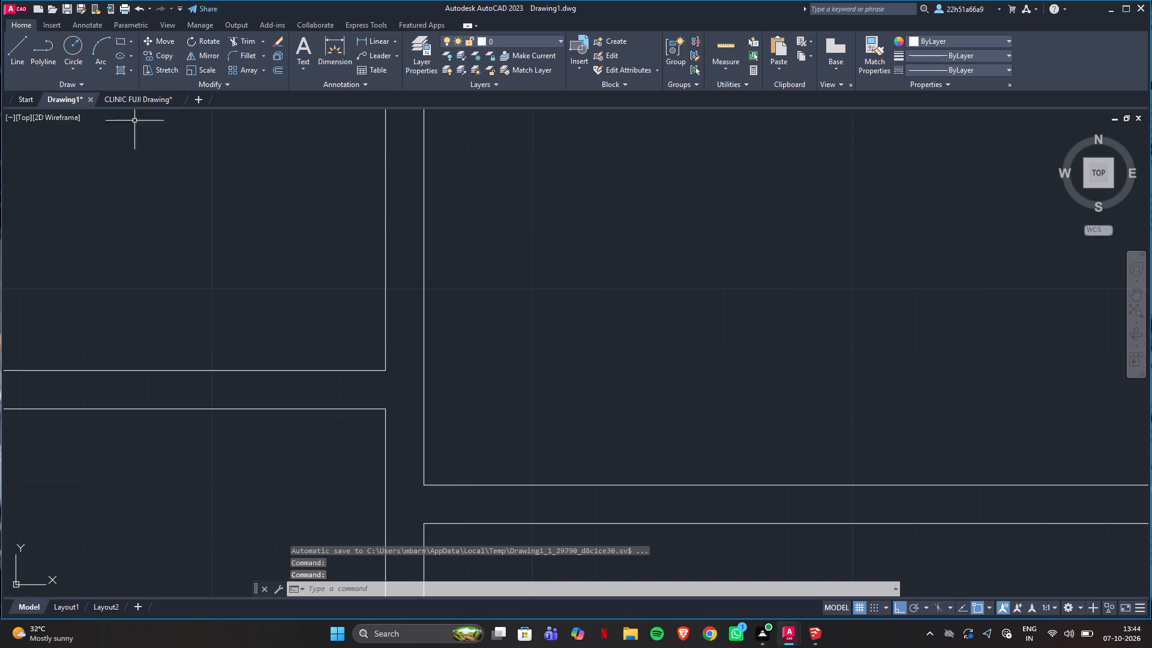
Review the room and door layout from Toilet 2 down to the reception in CLINIC FUJI Drawing.
{"action": "left_click", "coordinate": [152, 93]}
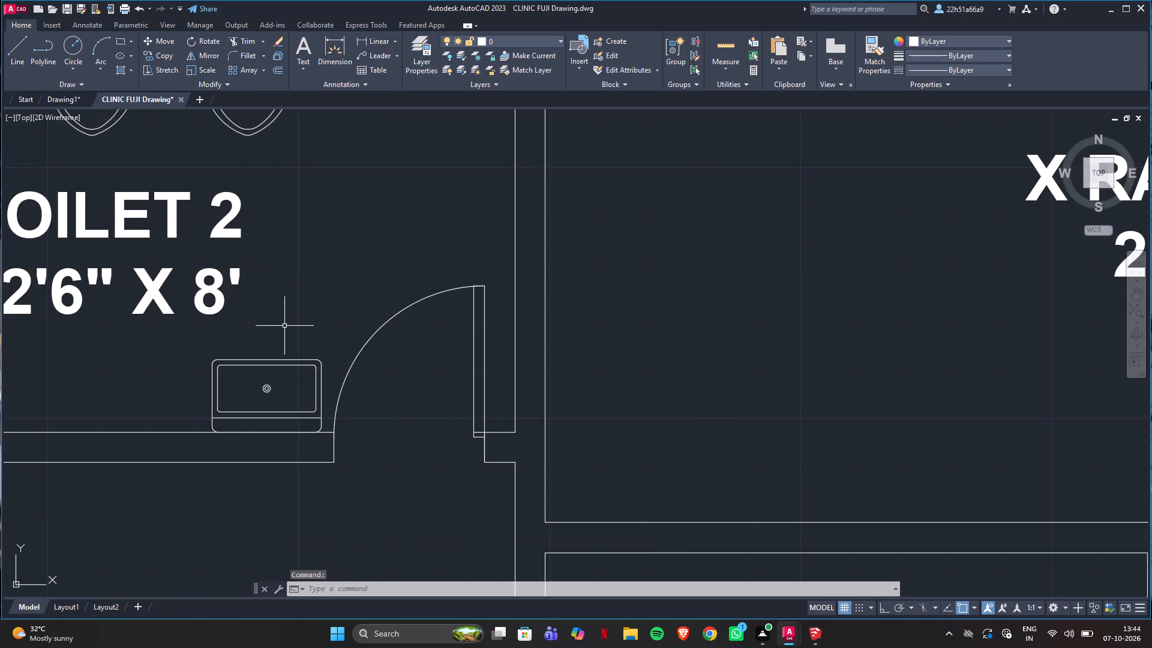
{"action": "scroll", "coordinate": [333, 320], "scroll_direction": "down", "scroll_amount": 3}
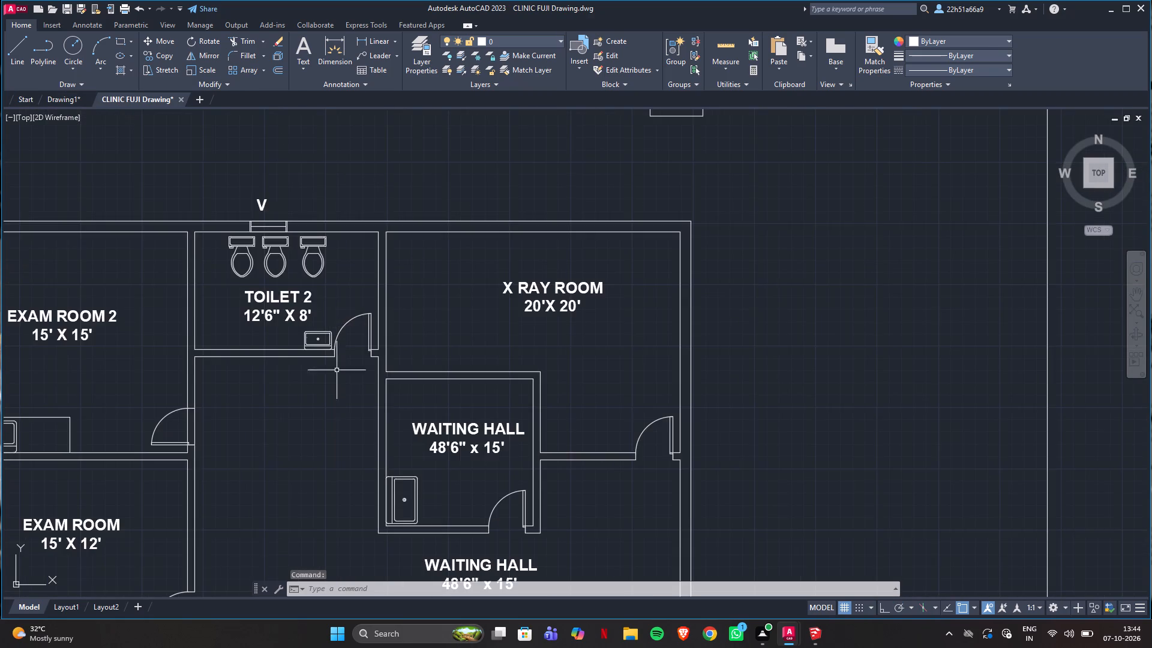
{"action": "scroll", "coordinate": [337, 395], "scroll_direction": "down", "scroll_amount": 1}
{"action": "middle_click_drag", "start_coordinate": [324, 428], "coordinate": [440, 280]}
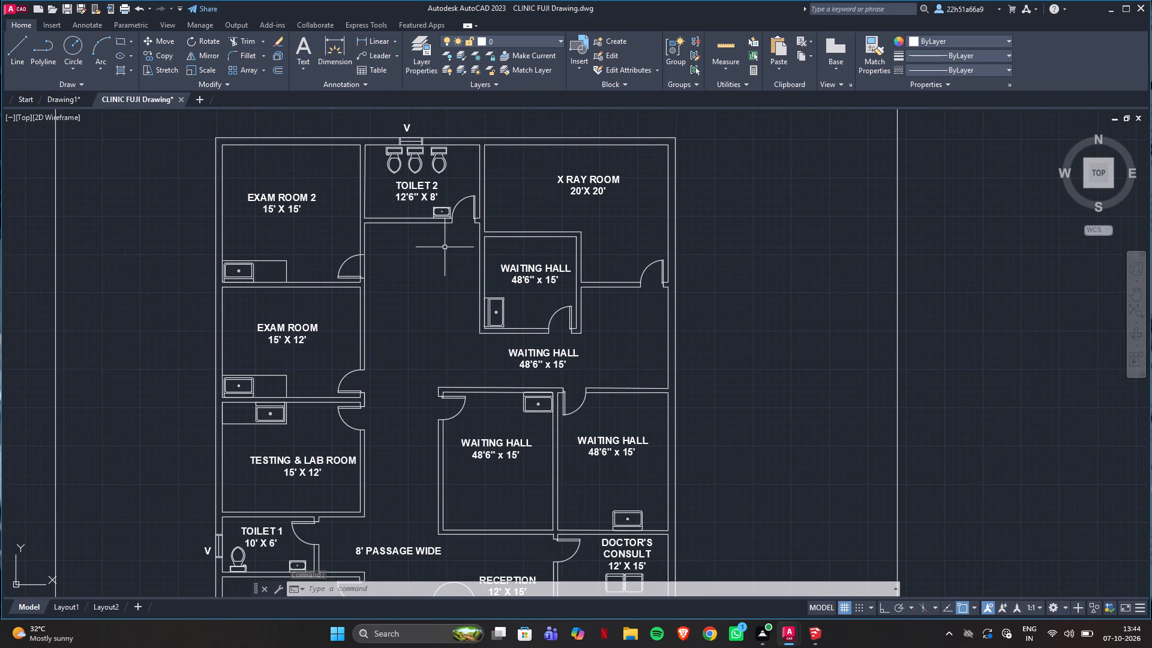
{"action": "middle_click_drag", "start_coordinate": [475, 469], "coordinate": [433, 290]}
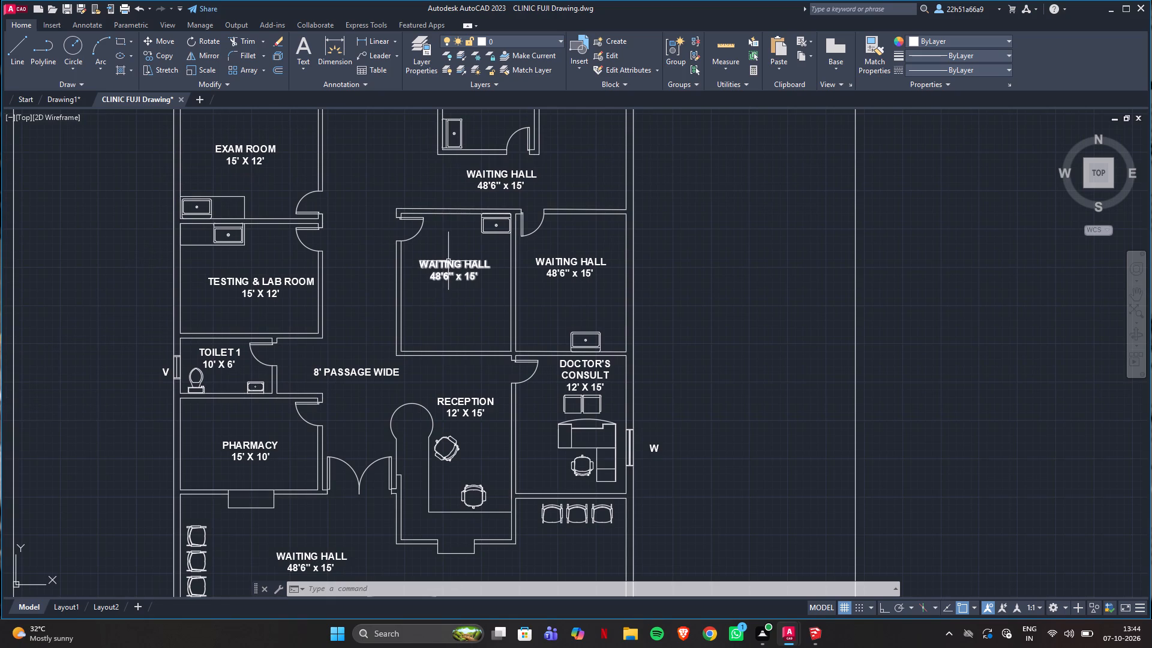
{"action": "middle_click_drag", "start_coordinate": [444, 298], "coordinate": [496, 463]}
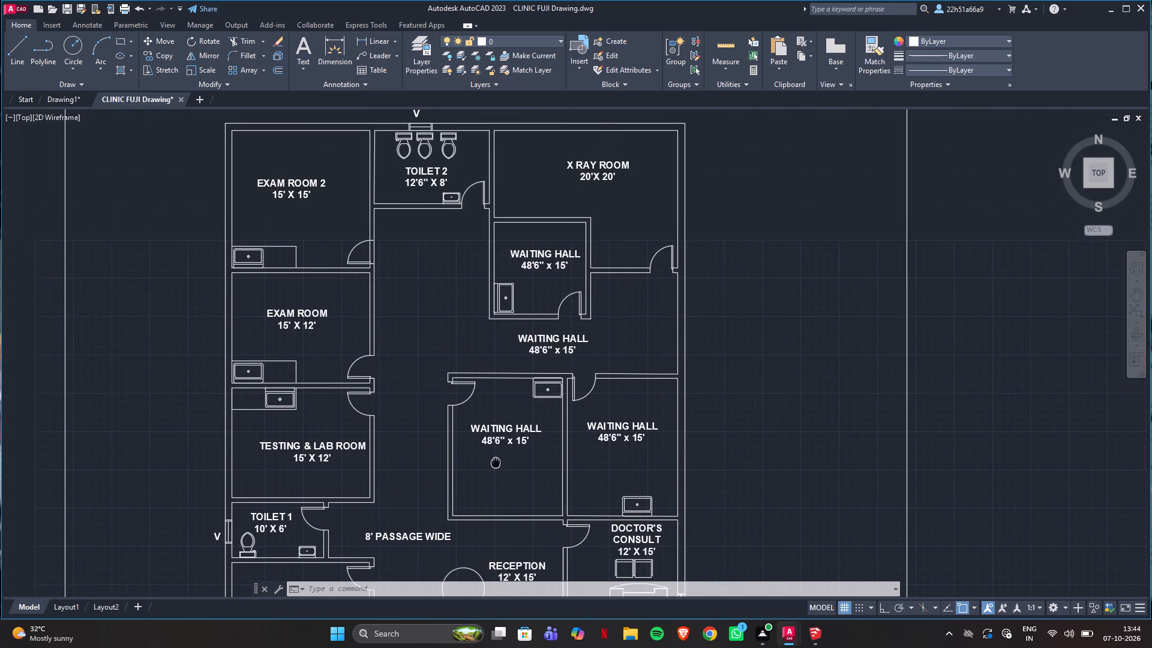
{"action": "middle_click_drag", "start_coordinate": [496, 463], "coordinate": [490, 494]}
Copy Toilet 2's door from CLINIC FUJI Drawing and paste it into Toilet 2's south wall near its east end in Drawing1.
{"action": "scroll", "coordinate": [443, 265], "scroll_direction": "up", "scroll_amount": 2}
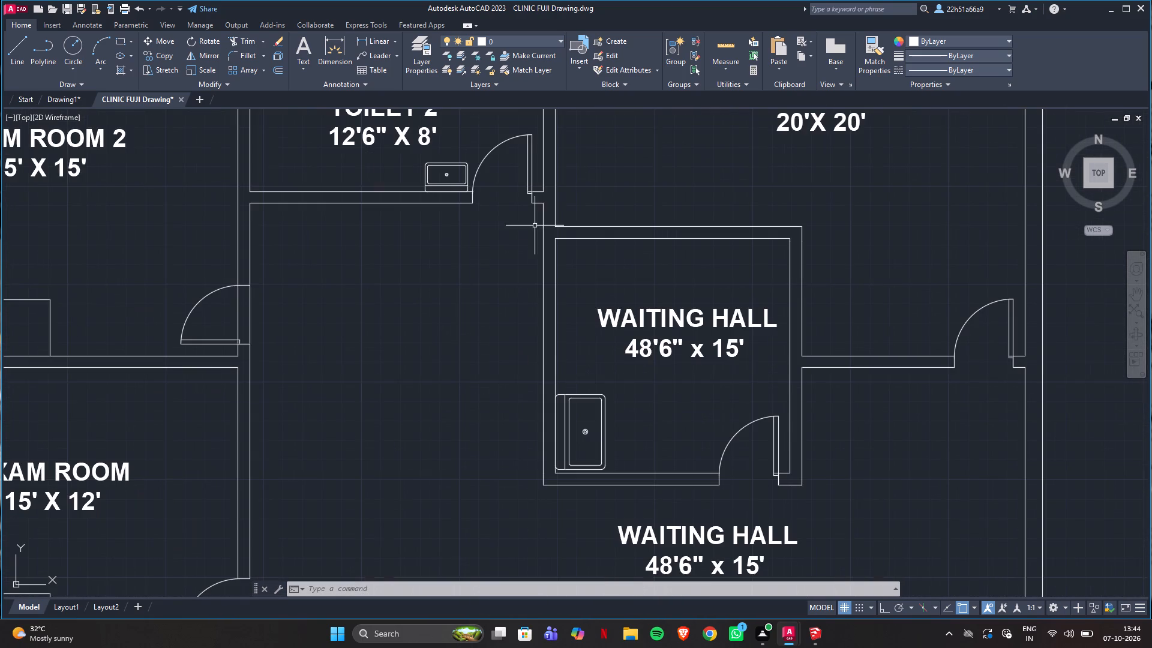
{"action": "middle_click_drag", "start_coordinate": [497, 232], "coordinate": [446, 327]}
{"action": "scroll", "coordinate": [446, 327], "scroll_direction": "up", "scroll_amount": 1}
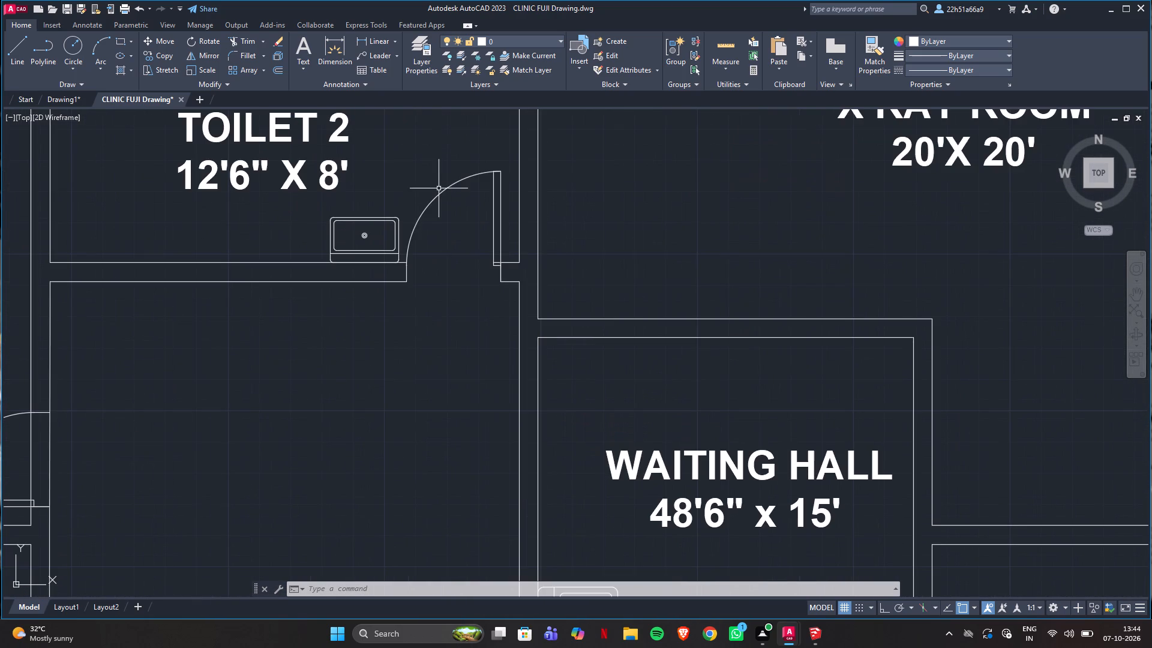
{"action": "left_click", "coordinate": [448, 187]}
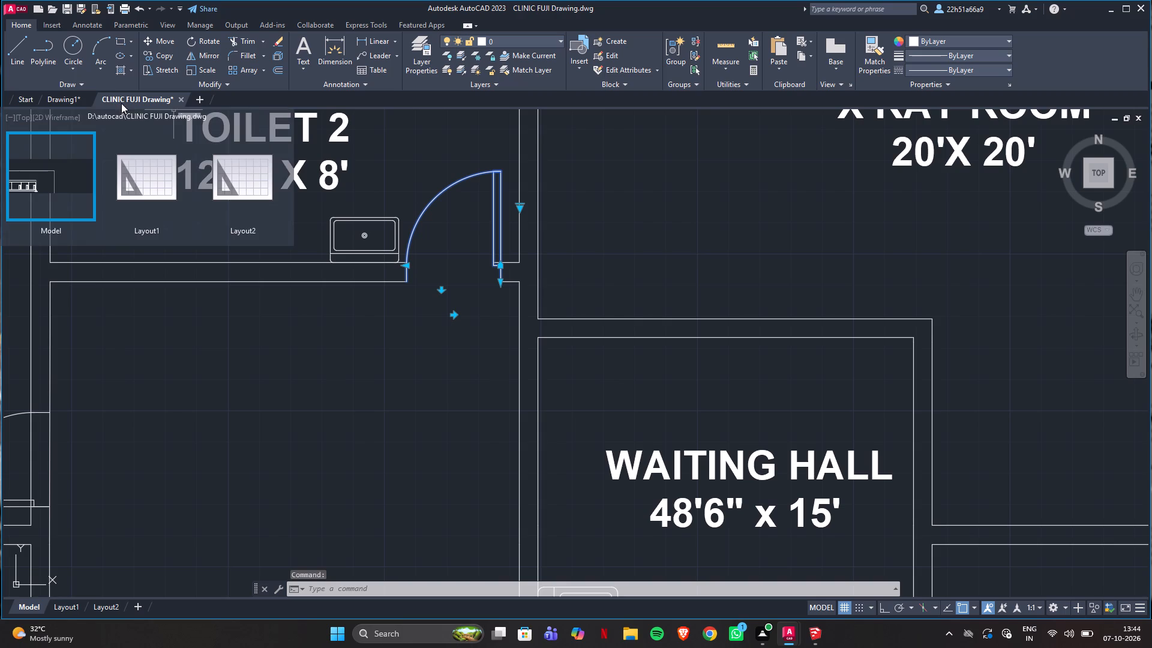
{"action": "key", "text": "ctrl+c"}
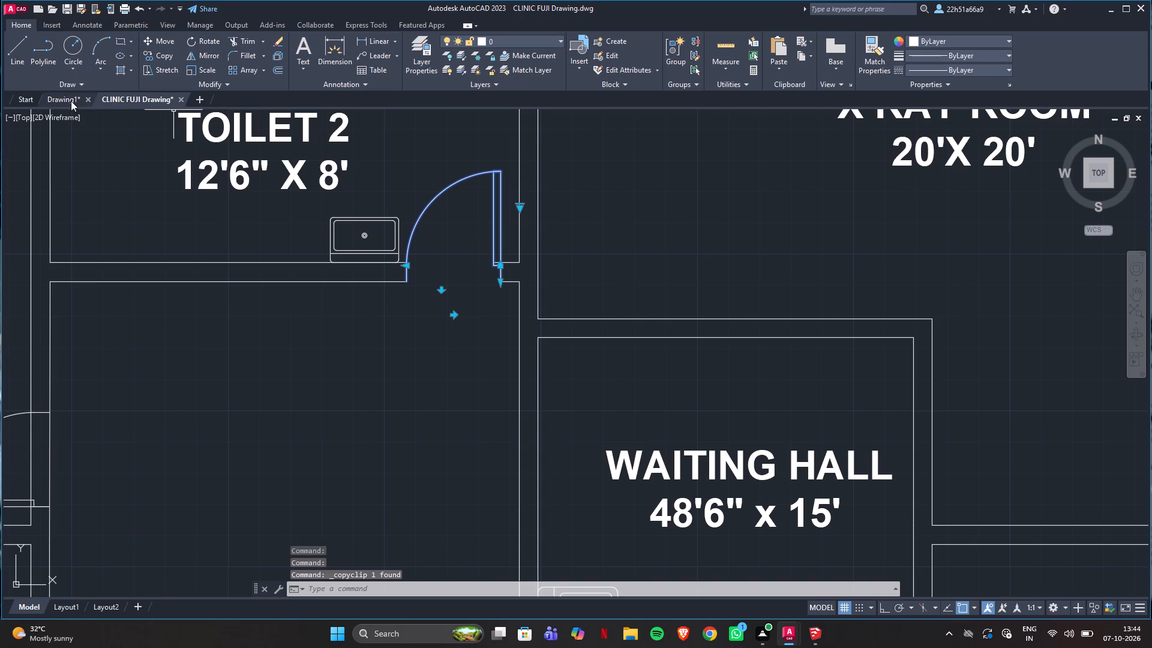
{"action": "left_click", "coordinate": [71, 101]}
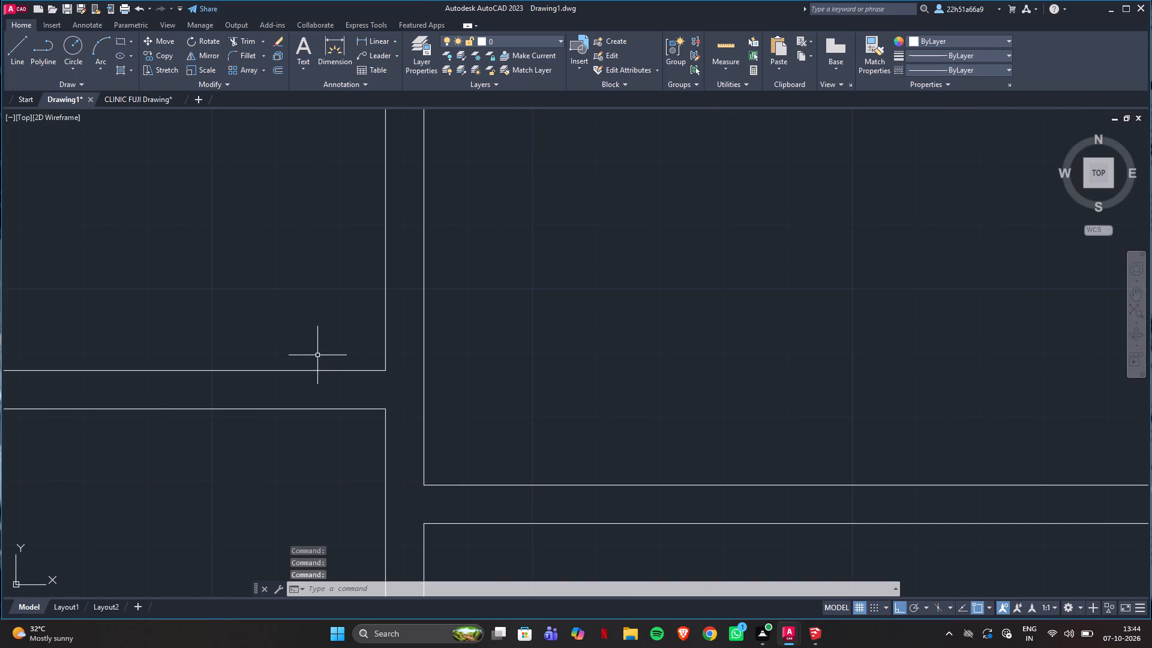
{"action": "key", "text": "ctrl+v"}
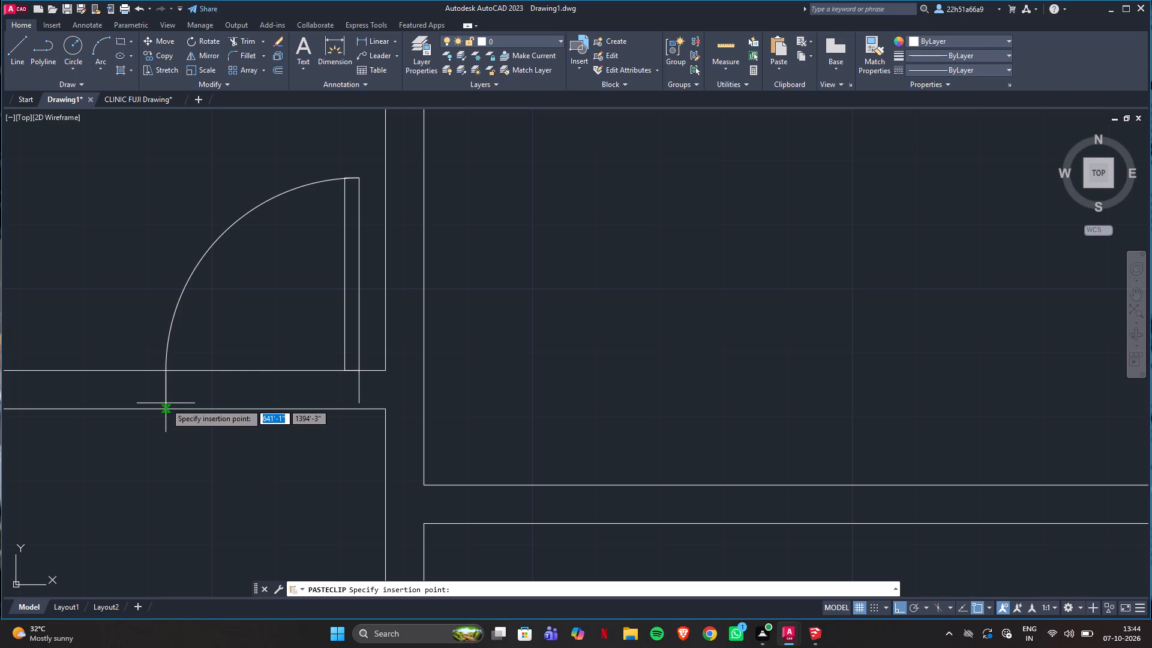
{"action": "left_click", "coordinate": [166, 403]}
Compare the doorway with CLINIC FUJI Drawing, then trim both south wall lines across Toilet 2's door opening in Drawing1.
{"action": "middle_click_drag", "start_coordinate": [269, 344], "coordinate": [371, 321]}
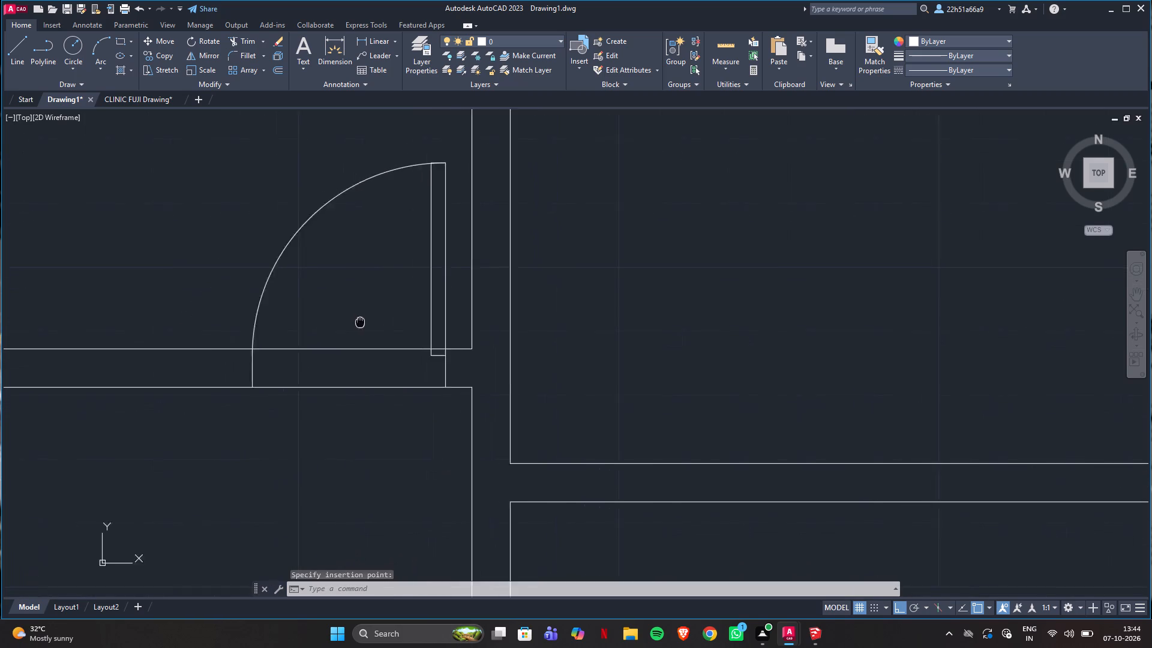
{"action": "middle_click_drag", "start_coordinate": [371, 321], "coordinate": [386, 321]}
{"action": "left_click", "coordinate": [127, 95]}
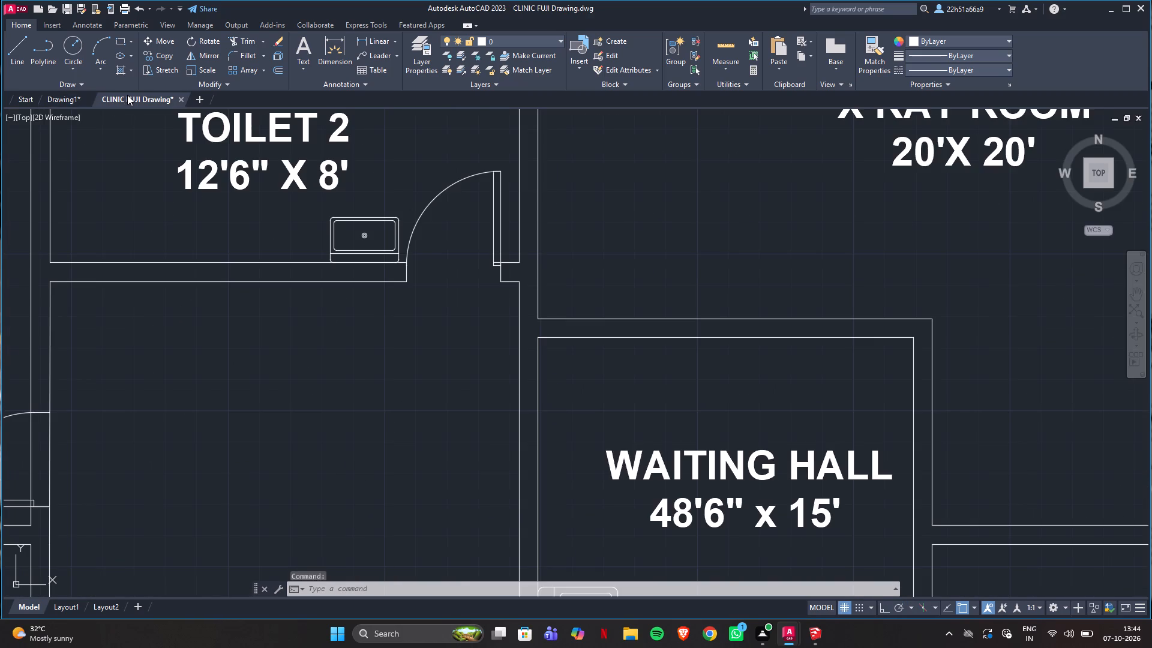
{"action": "scroll", "coordinate": [507, 252], "scroll_direction": "up", "scroll_amount": 2}
{"action": "left_click", "coordinate": [51, 95]}
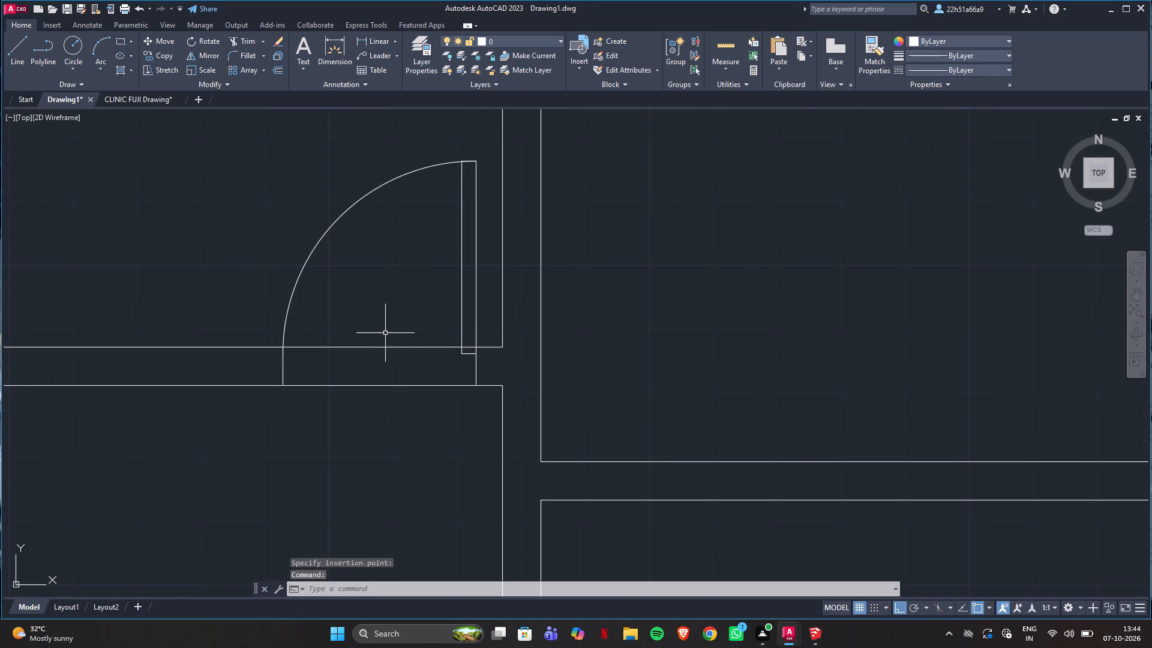
{"action": "type", "text": "tr"}
{"action": "key", "text": "Return"}
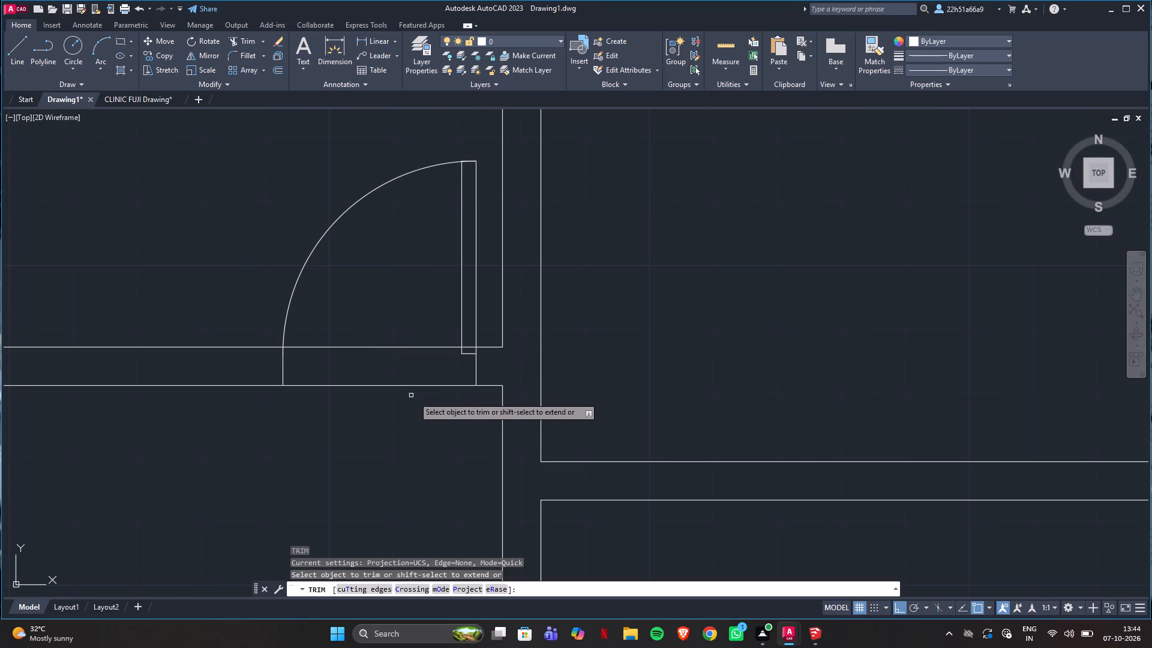
{"action": "scroll", "coordinate": [471, 383], "scroll_direction": "up", "scroll_amount": 4}
{"action": "scroll", "coordinate": [369, 351], "scroll_direction": "down", "scroll_amount": 1}
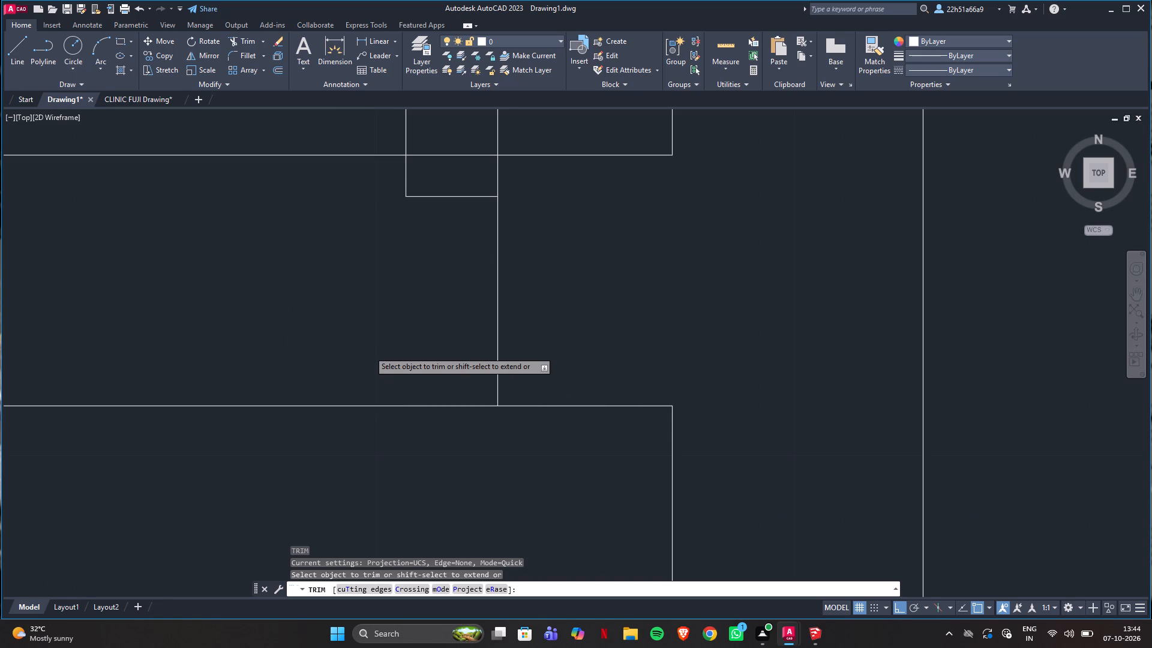
{"action": "scroll", "coordinate": [369, 351], "scroll_direction": "down", "scroll_amount": 1}
{"action": "scroll", "coordinate": [283, 301], "scroll_direction": "down", "scroll_amount": 2}
{"action": "middle_click_drag", "start_coordinate": [284, 301], "coordinate": [514, 323]}
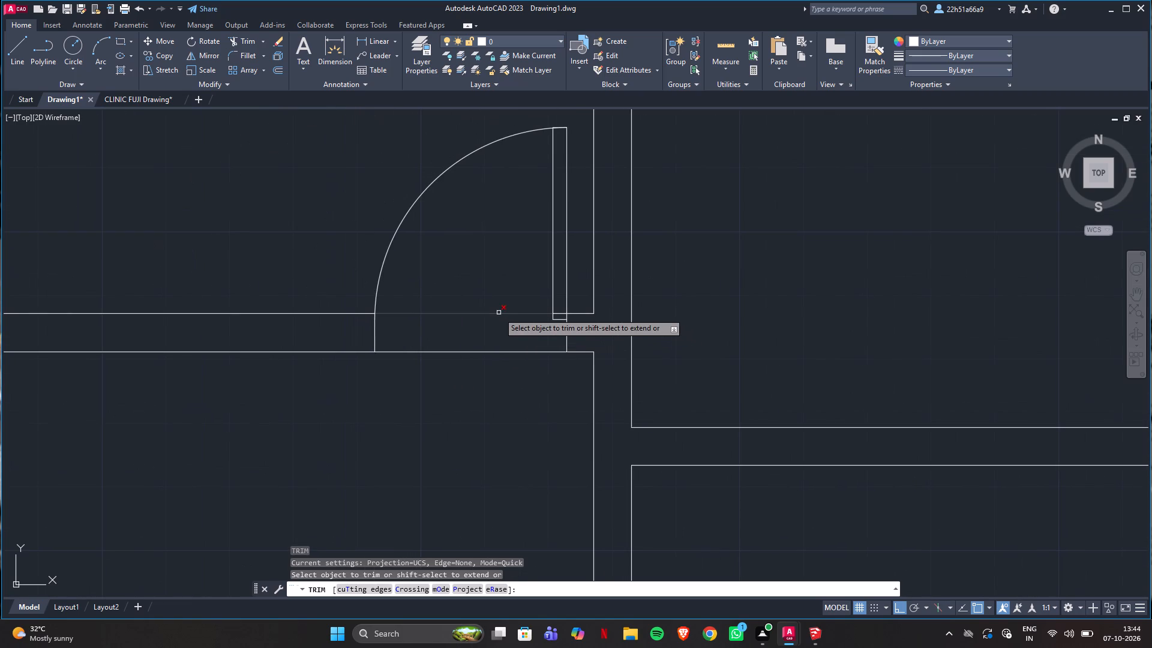
{"action": "left_click", "coordinate": [499, 313]}
{"action": "left_click", "coordinate": [500, 352]}
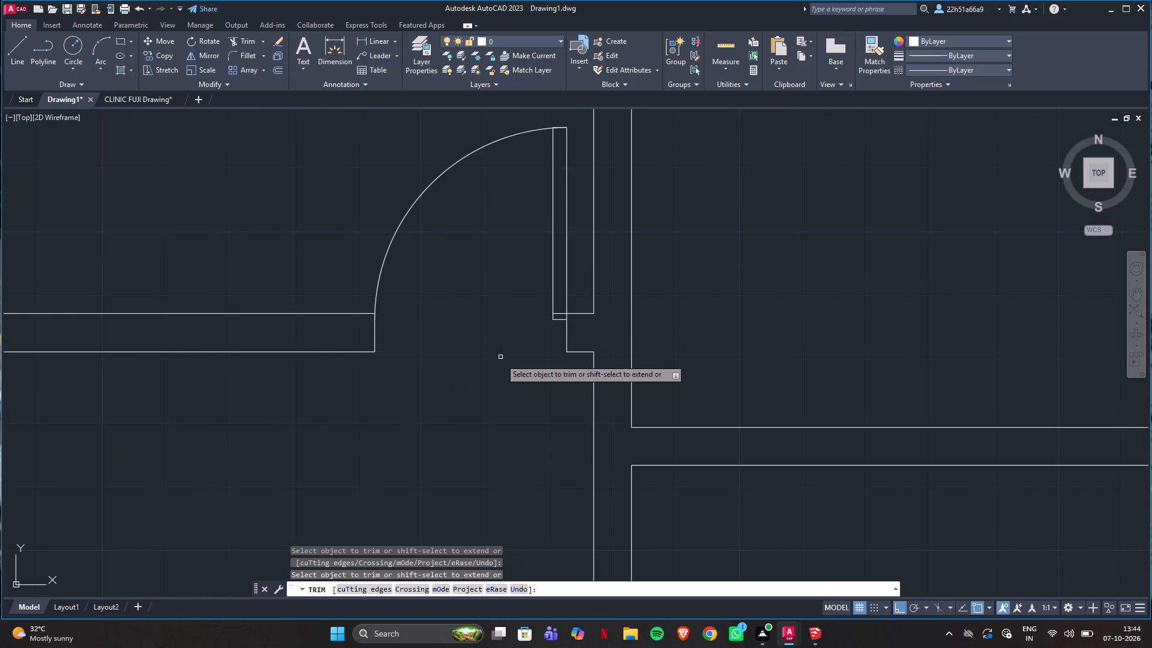
{"action": "scroll", "coordinate": [501, 394], "scroll_direction": "down", "scroll_amount": 2}
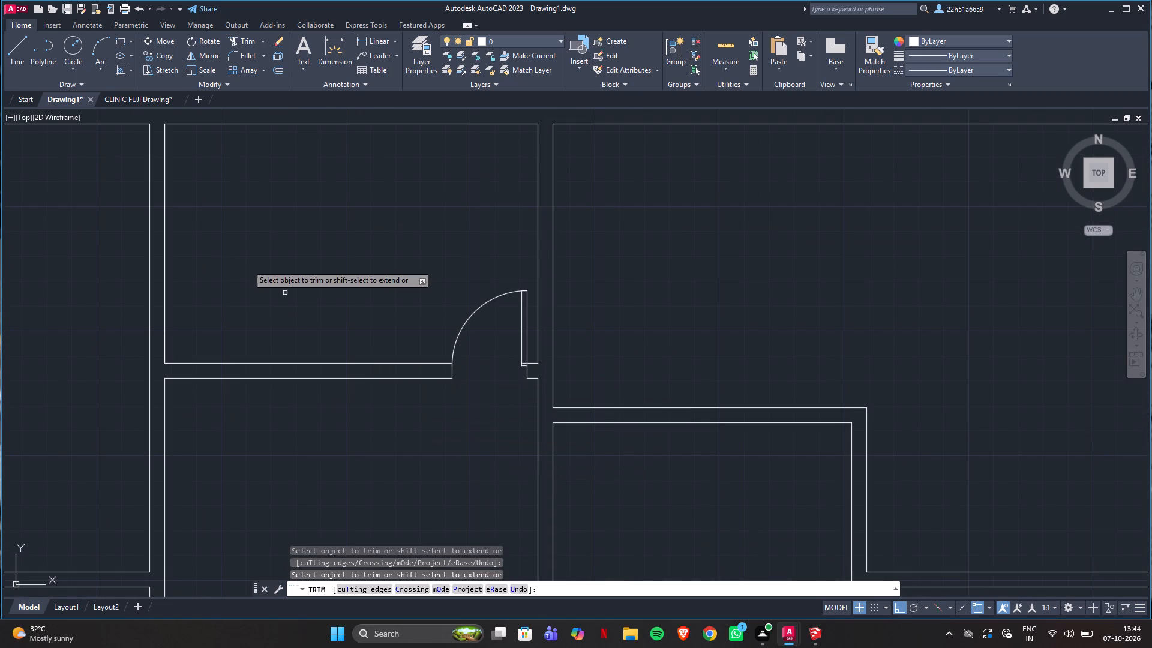
{"action": "key", "text": "Escape"}
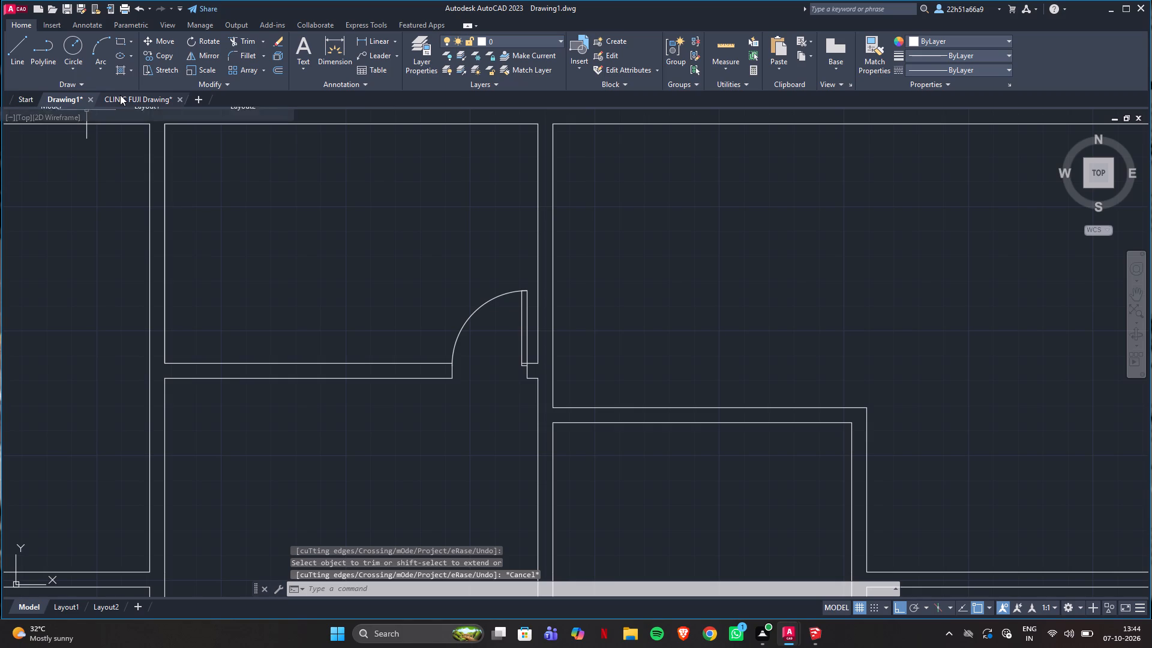
Check Toilet 2's washbasin in CLINIC FUJI Drawing, then copy the small room's washbasin about 13'-3" north into the X-ray room in Drawing1.
{"action": "left_click", "coordinate": [120, 95]}
{"action": "scroll", "coordinate": [359, 325], "scroll_direction": "down", "scroll_amount": 2}
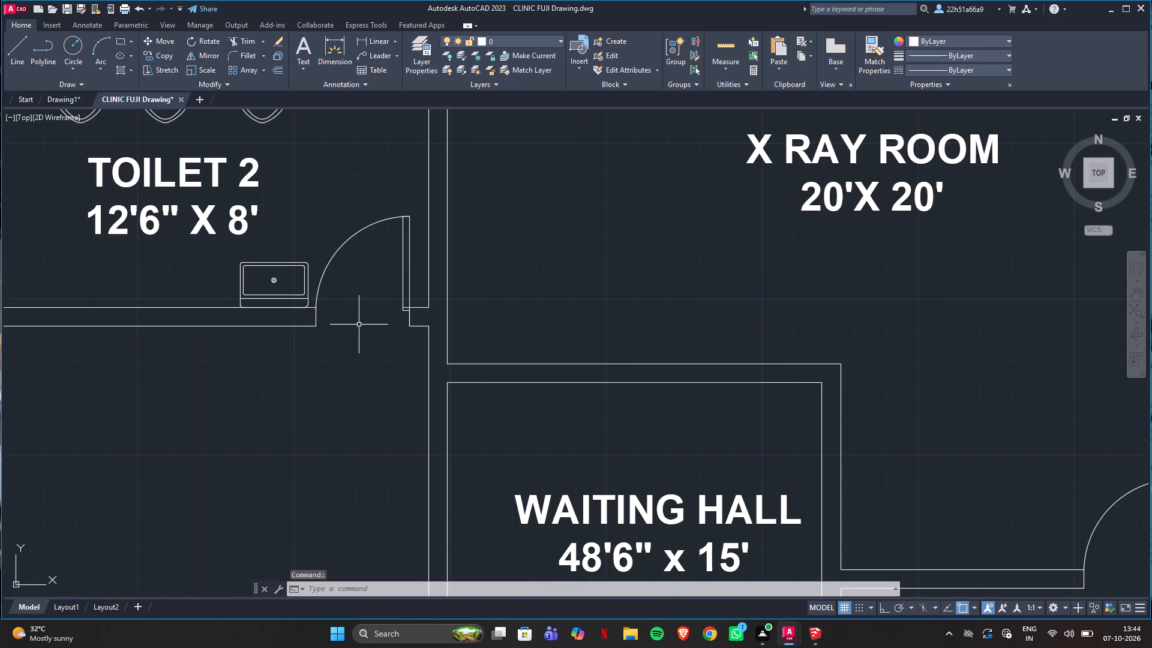
{"action": "left_click", "coordinate": [70, 95]}
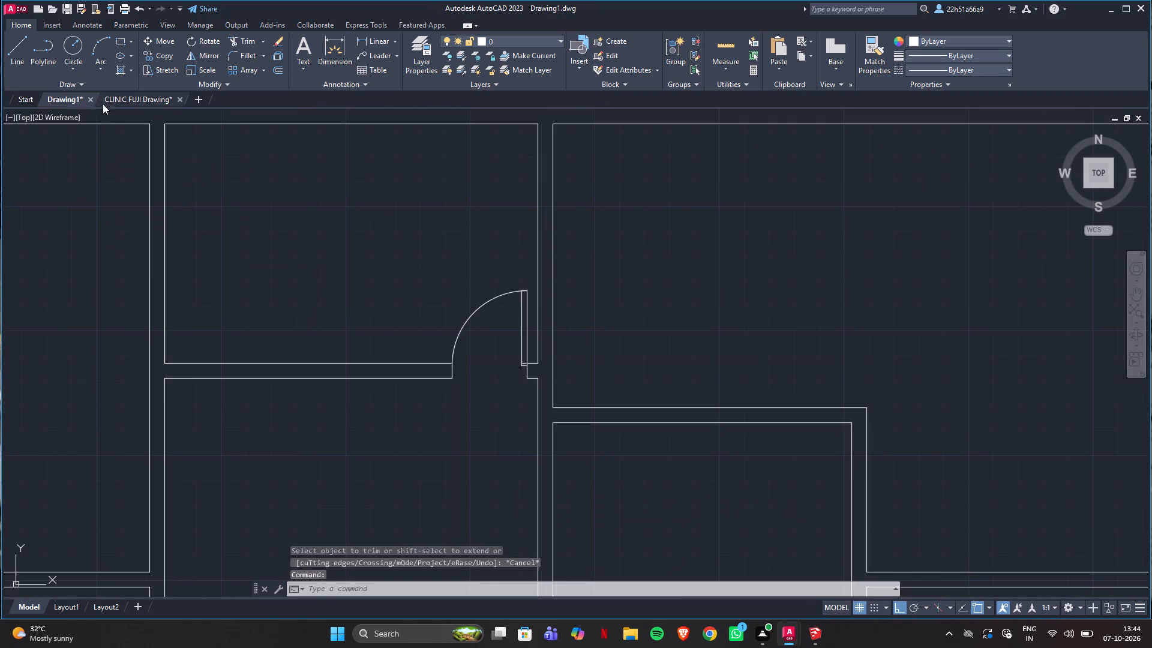
{"action": "left_click", "coordinate": [112, 94]}
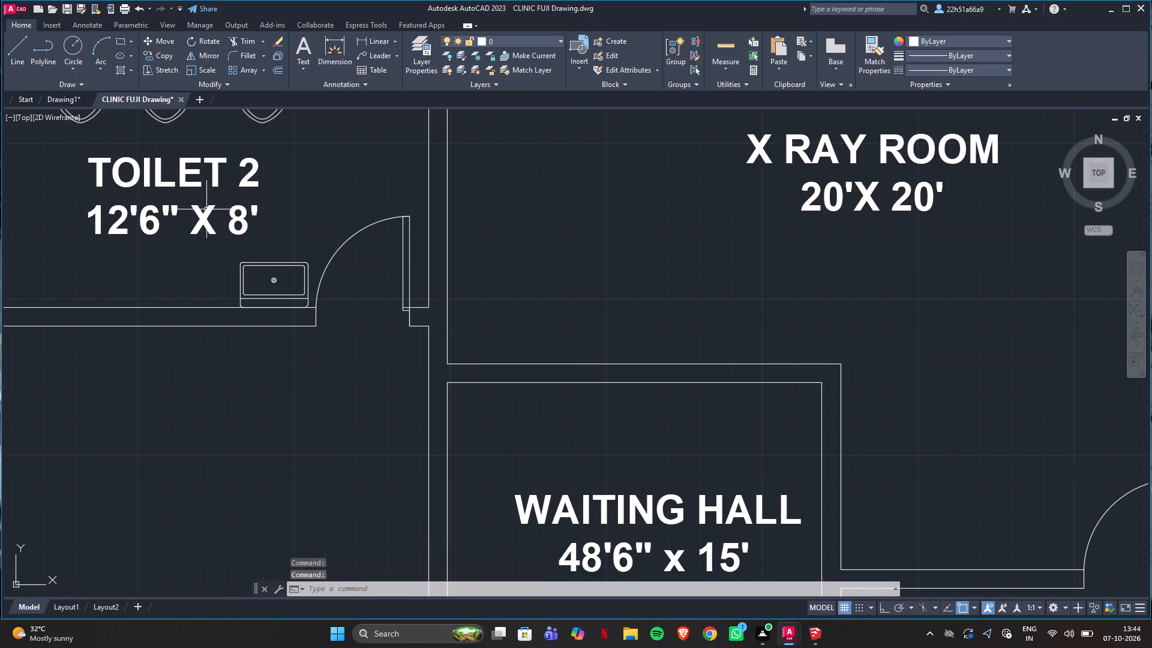
{"action": "left_click", "coordinate": [49, 94]}
{"action": "scroll", "coordinate": [206, 352], "scroll_direction": "down", "scroll_amount": 5}
{"action": "scroll", "coordinate": [235, 406], "scroll_direction": "up", "scroll_amount": 1}
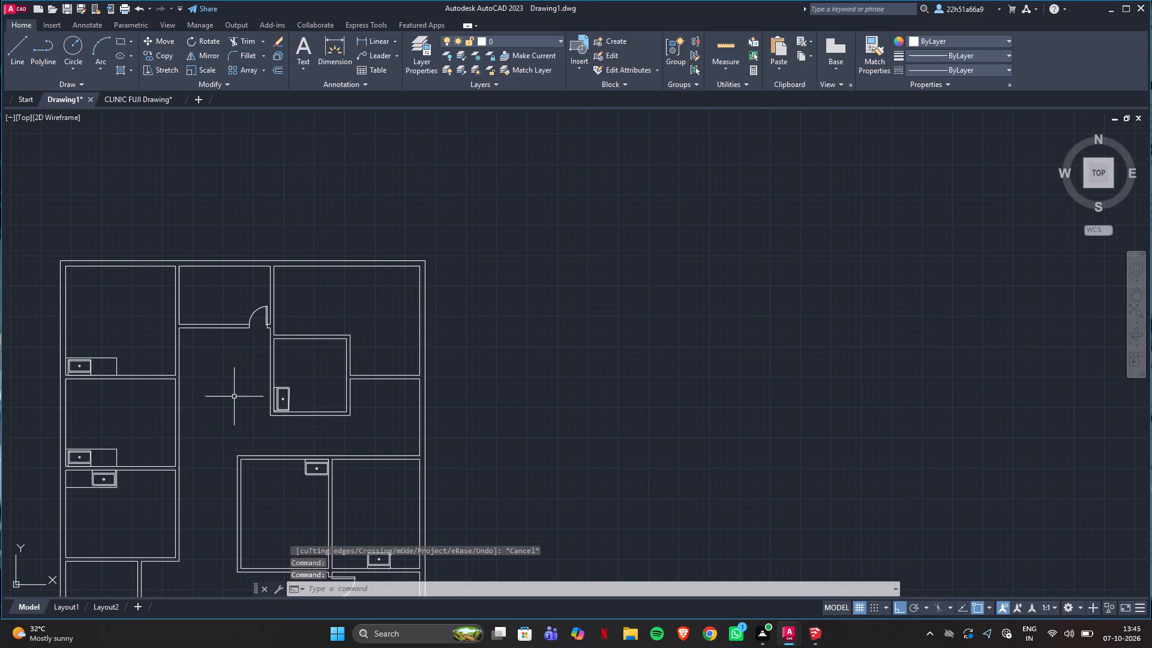
{"action": "scroll", "coordinate": [234, 396], "scroll_direction": "up", "scroll_amount": 1}
{"action": "scroll", "coordinate": [294, 399], "scroll_direction": "up", "scroll_amount": 3}
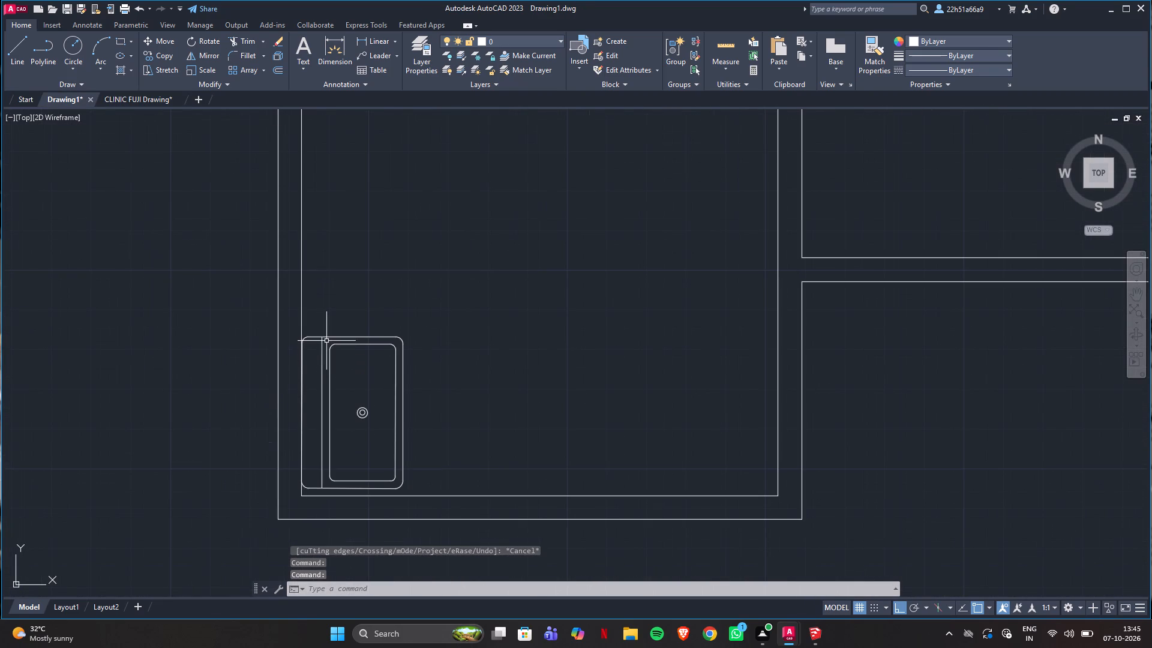
{"action": "left_click", "coordinate": [328, 338]}
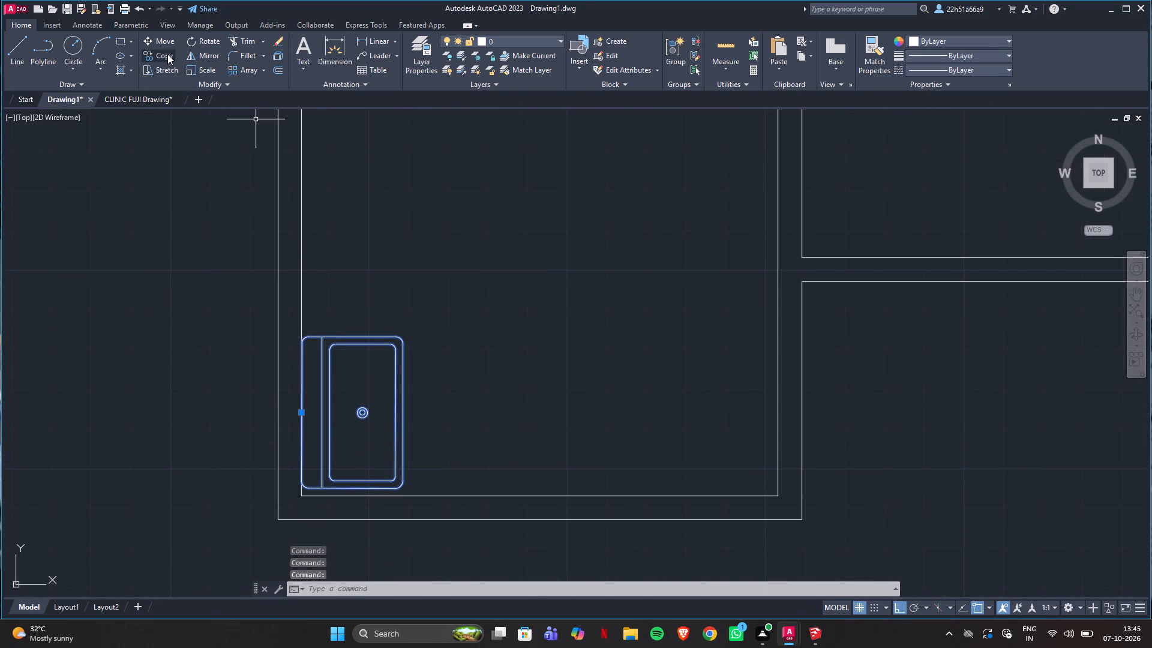
{"action": "left_click", "coordinate": [167, 52]}
{"action": "scroll", "coordinate": [334, 350], "scroll_direction": "down", "scroll_amount": 4}
{"action": "left_click", "coordinate": [335, 352]}
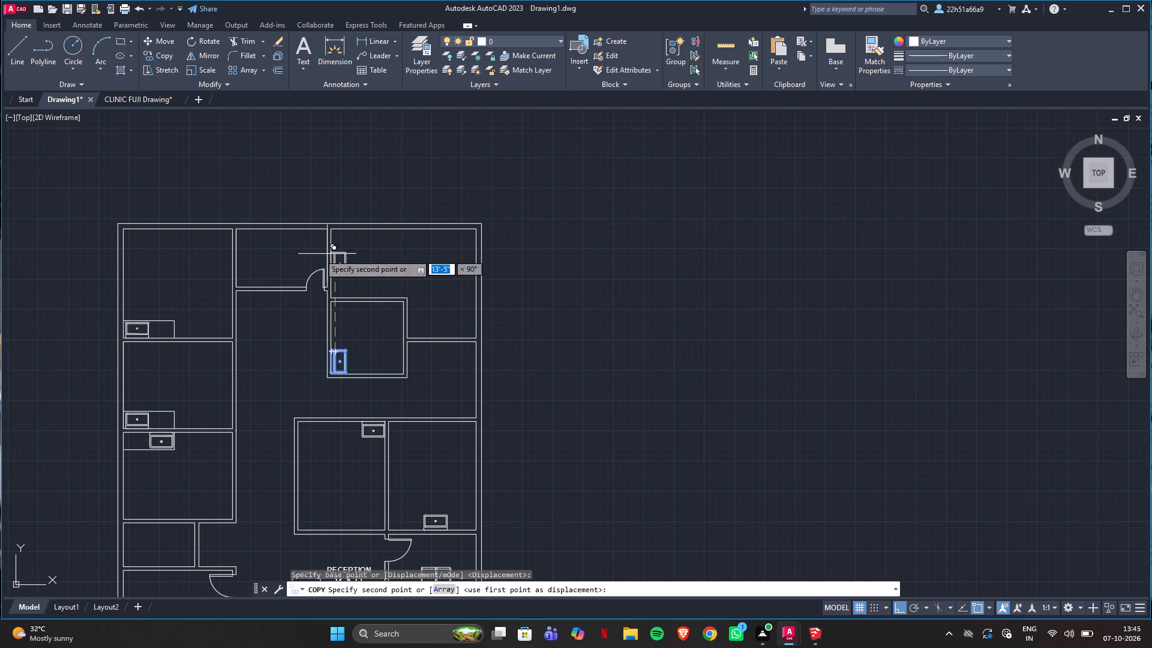
{"action": "left_click", "coordinate": [395, 255]}
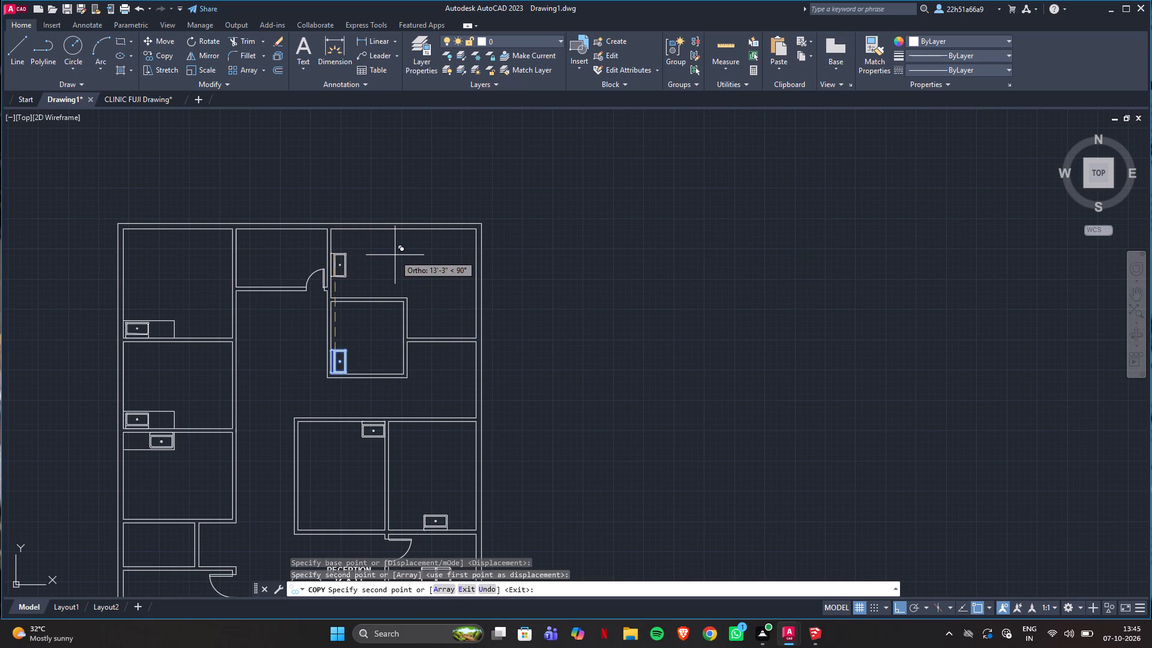
{"action": "key", "text": "Escape"}
Turn Ortho off and move the copied washbasin off the west wall into the open floor of the X-ray room.
{"action": "scroll", "coordinate": [323, 269], "scroll_direction": "up", "scroll_amount": 4}
{"action": "left_click", "coordinate": [392, 234]}
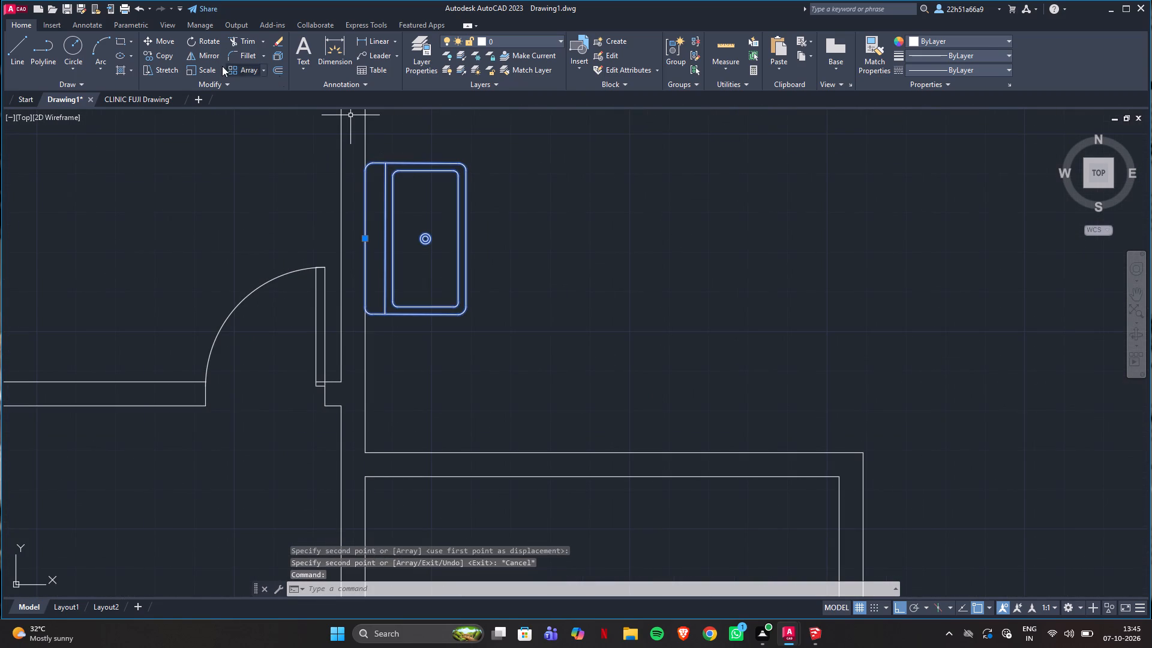
{"action": "left_click", "coordinate": [899, 608]}
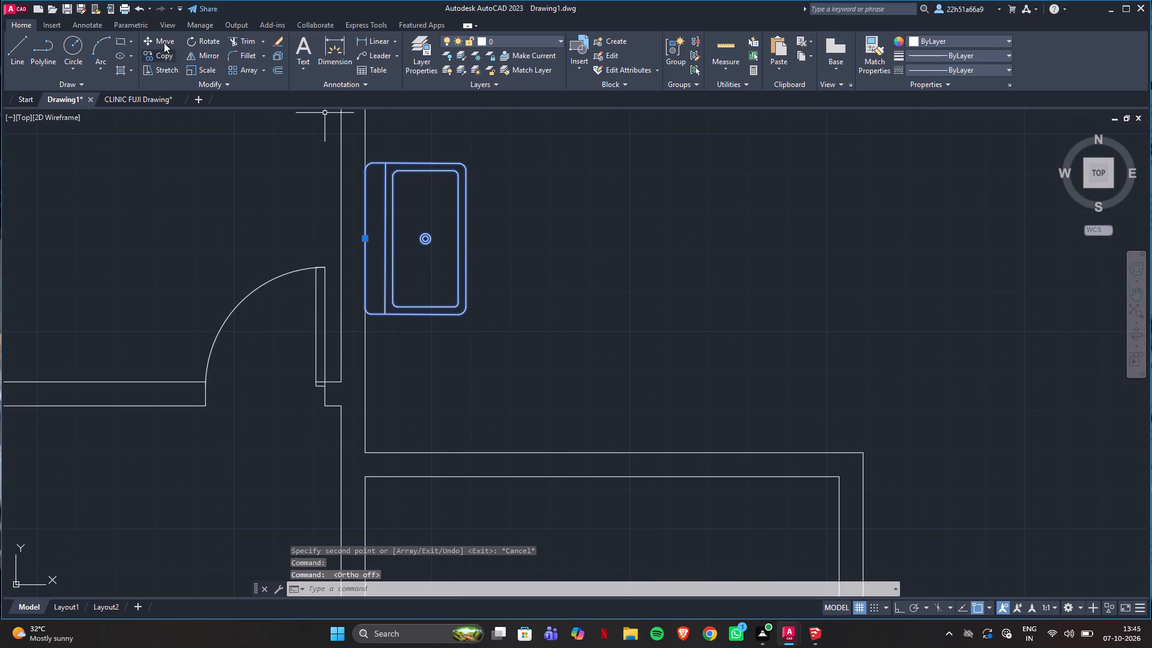
{"action": "left_click", "coordinate": [160, 37]}
{"action": "left_click", "coordinate": [376, 212]}
{"action": "left_click", "coordinate": [566, 257]}
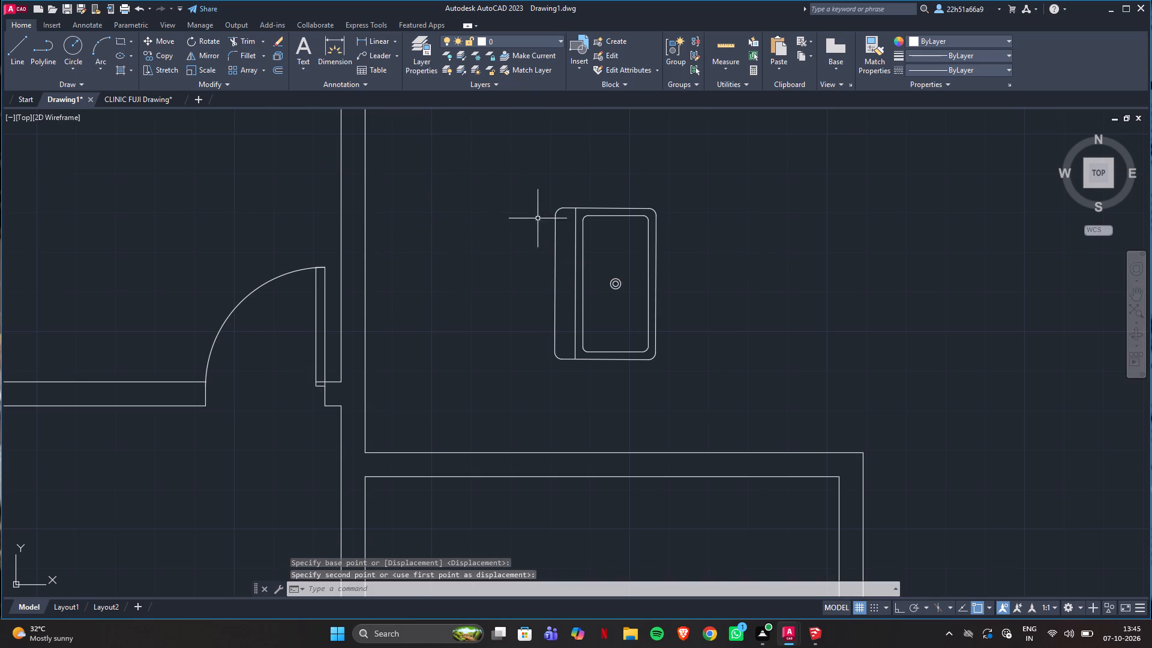
Rotate the copied washbasin 90° counter-clockwise with Ortho on, so its back edge faces south.
{"action": "left_click", "coordinate": [524, 176]}
{"action": "left_click", "coordinate": [783, 446]}
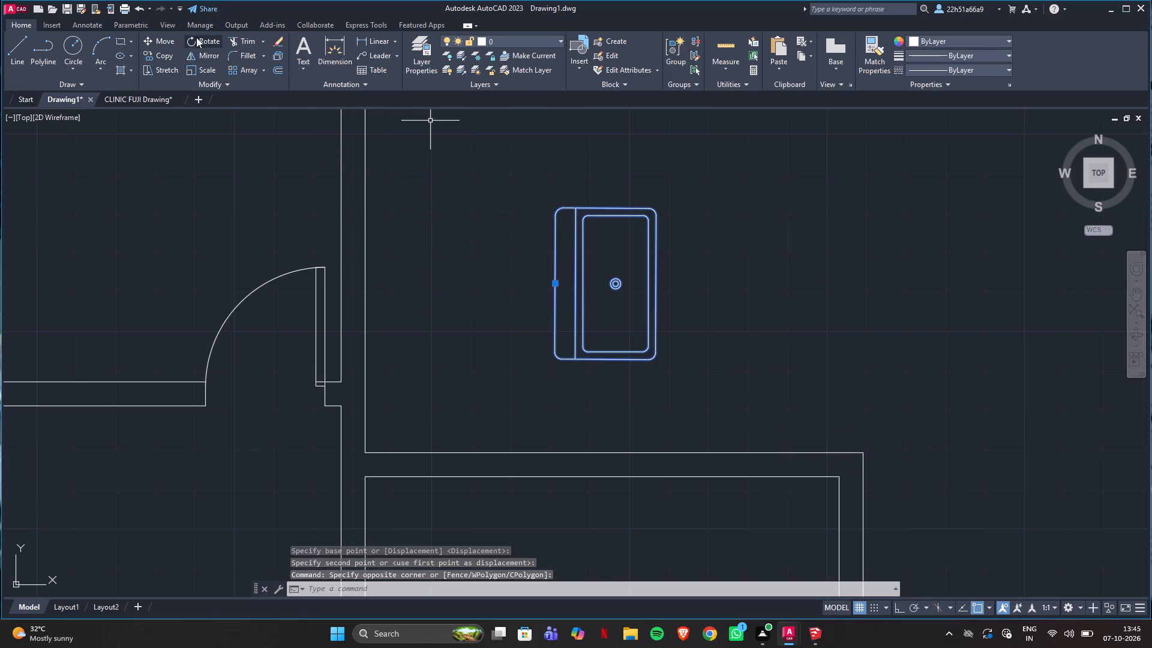
{"action": "left_click", "coordinate": [196, 37]}
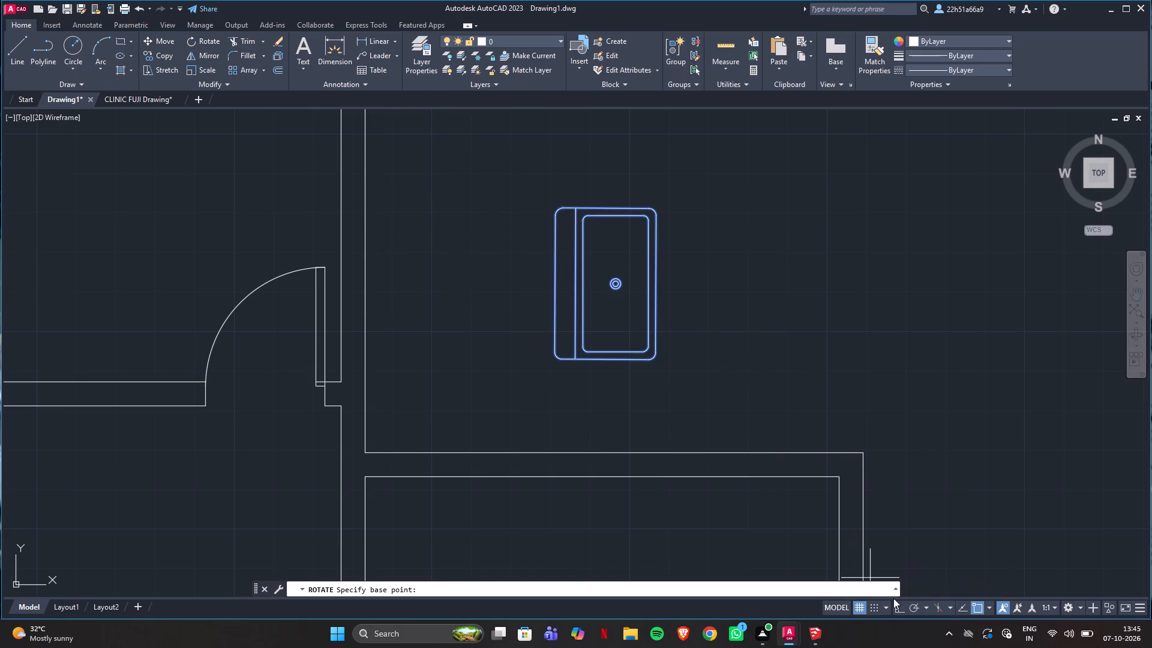
{"action": "left_click", "coordinate": [896, 603]}
{"action": "left_click", "coordinate": [646, 357]}
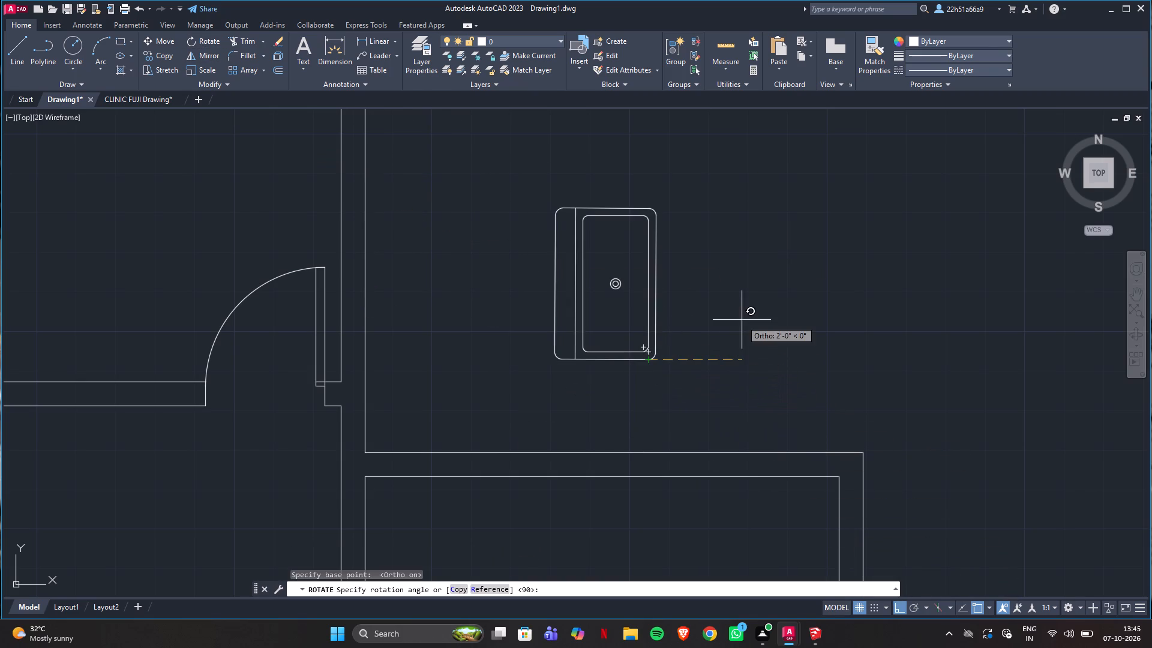
{"action": "left_click", "coordinate": [593, 190]}
Scale the rotated washbasin down slightly from its southwest corner.
{"action": "left_click", "coordinate": [470, 335]}
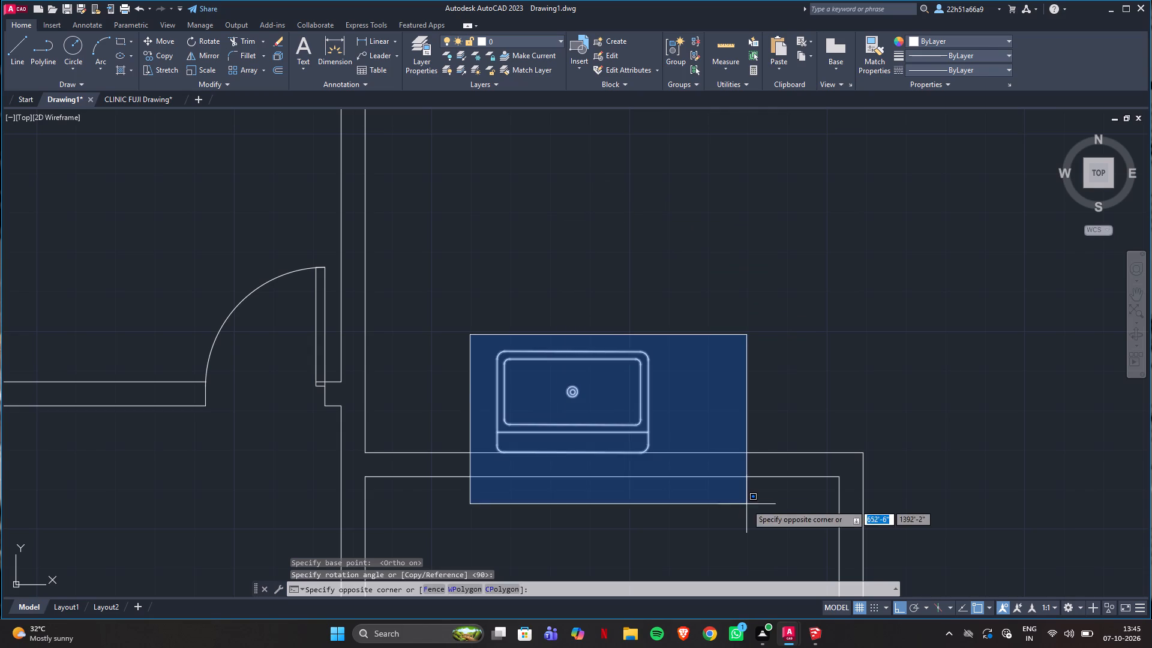
{"action": "left_click", "coordinate": [722, 472]}
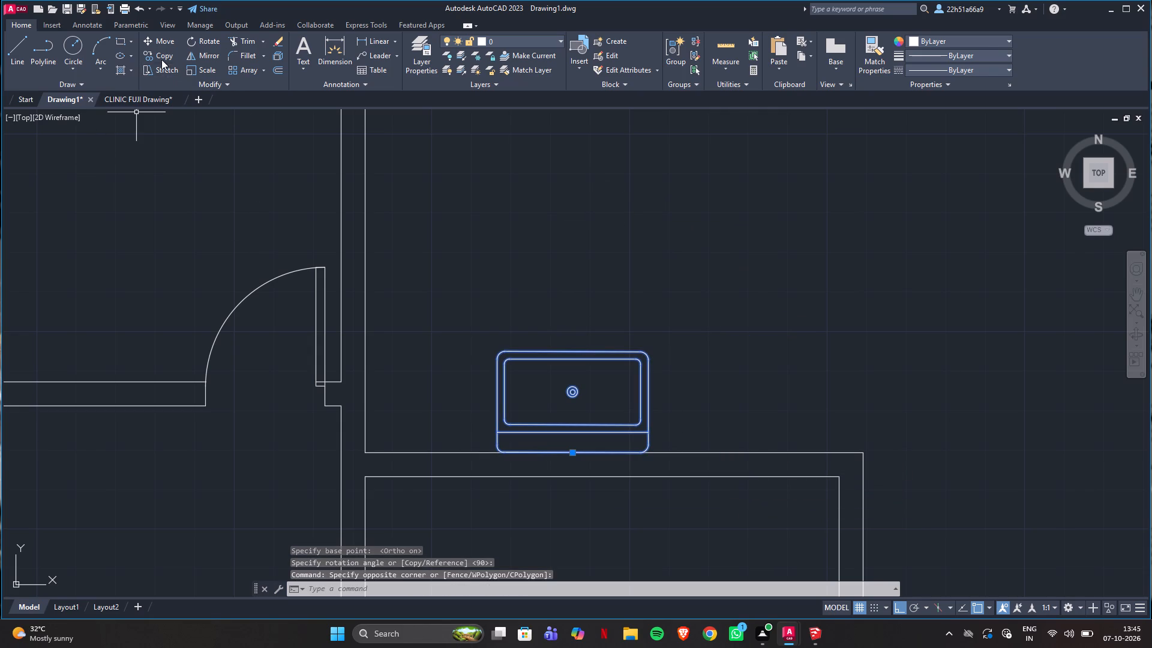
{"action": "left_click", "coordinate": [188, 64]}
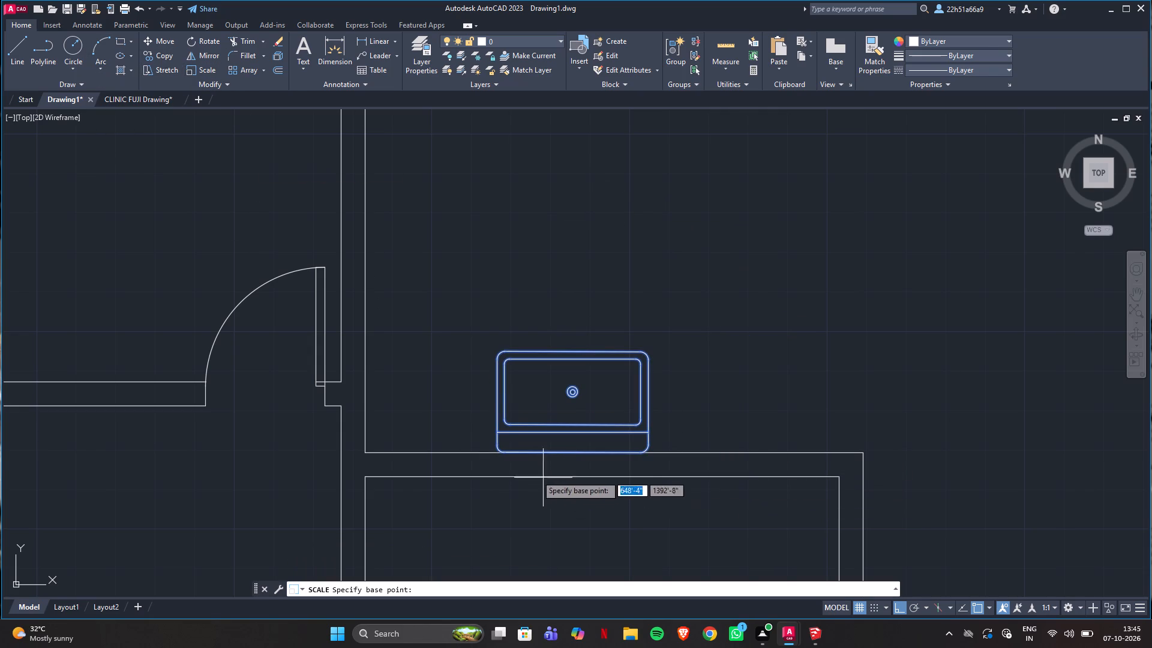
{"action": "left_click", "coordinate": [498, 454]}
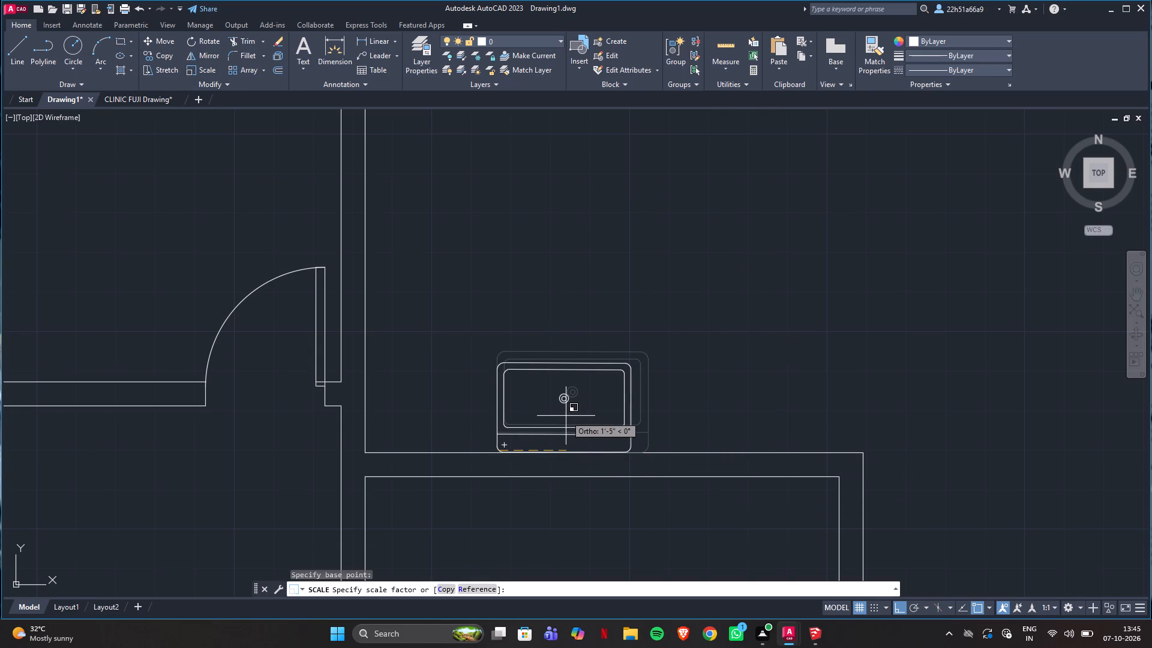
{"action": "left_click", "coordinate": [566, 416]}
Move the washbasin by its southeast corner into Toilet 2, against the south wall just west of the door.
{"action": "left_click", "coordinate": [454, 338]}
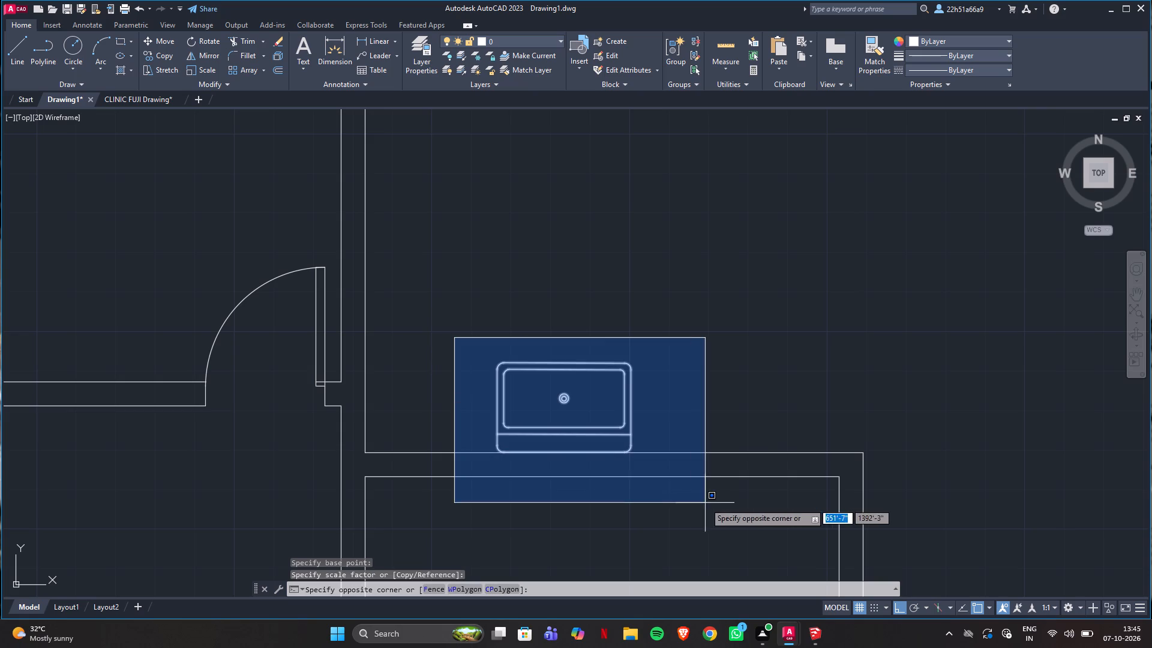
{"action": "left_click", "coordinate": [695, 458]}
{"action": "left_click", "coordinate": [155, 41]}
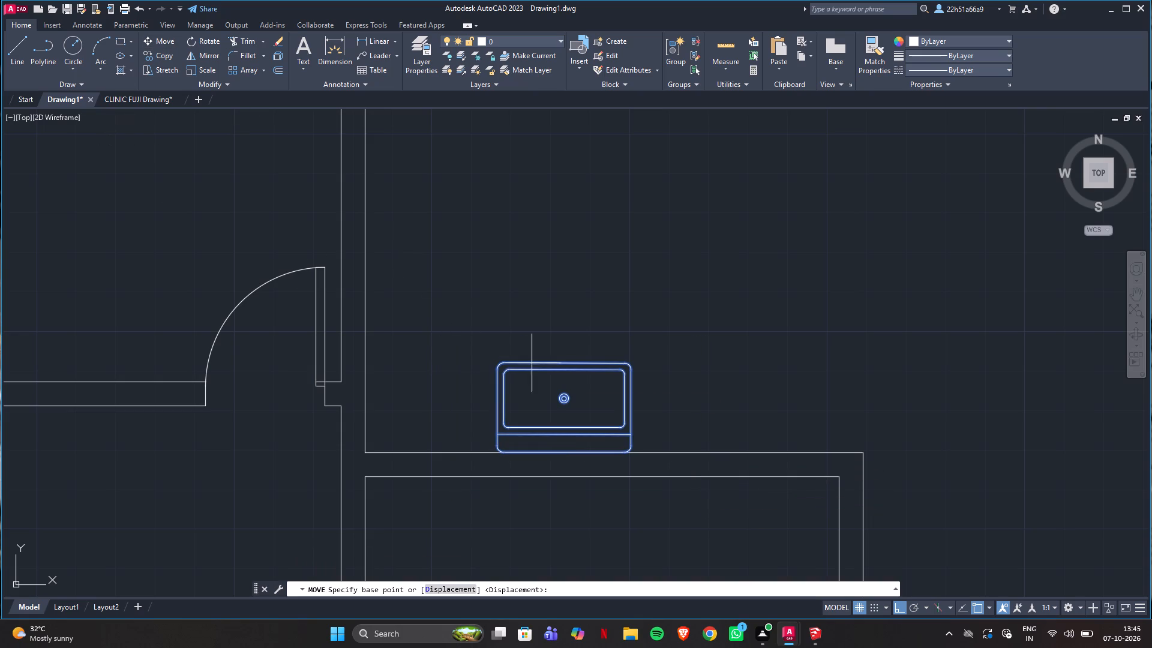
{"action": "left_click", "coordinate": [630, 448]}
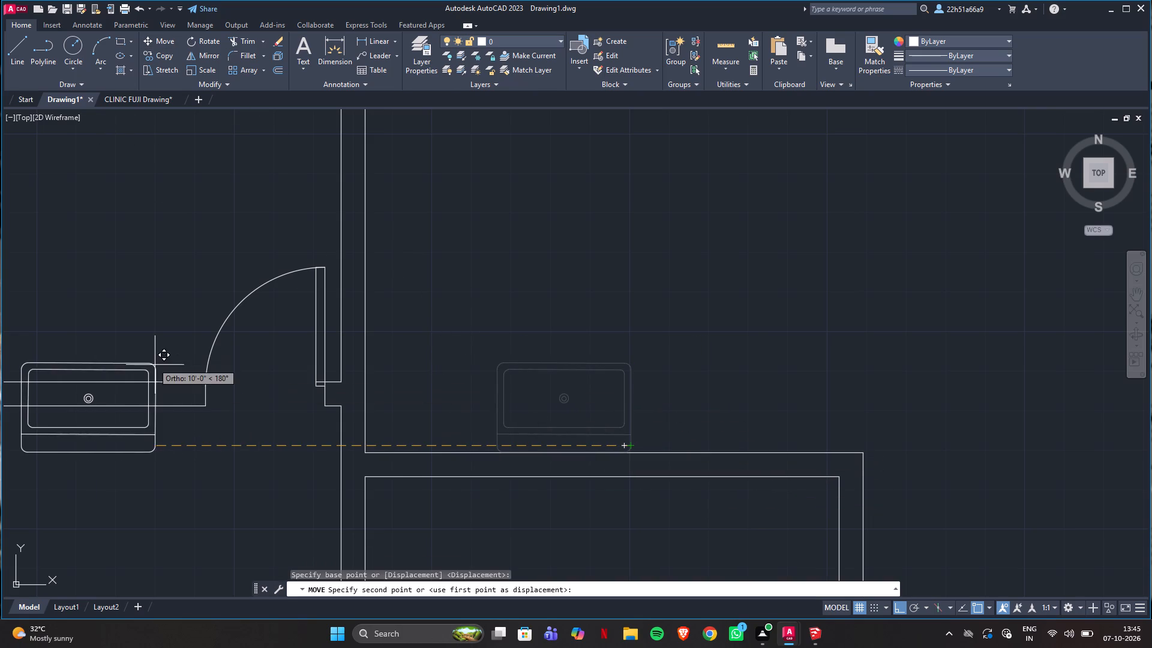
{"action": "middle_click_drag", "start_coordinate": [172, 396], "coordinate": [425, 403]}
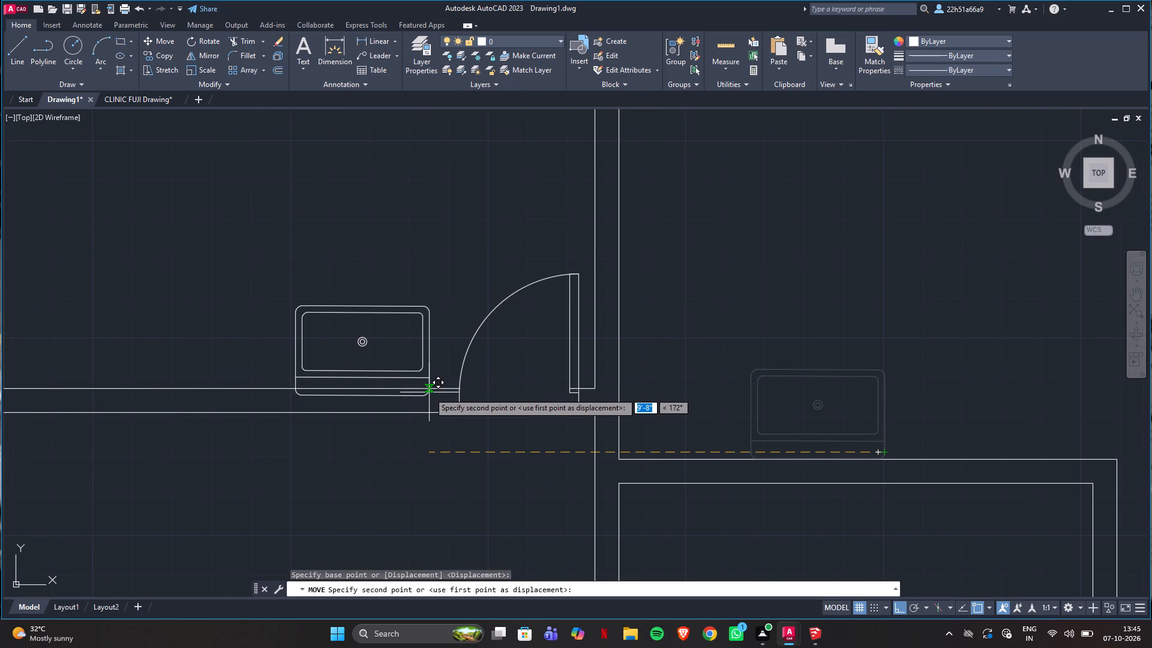
Move the washbasin north about 2" so its back edge sits flush on the inner face of Toilet 2's south wall.
{"action": "left_click", "coordinate": [427, 388]}
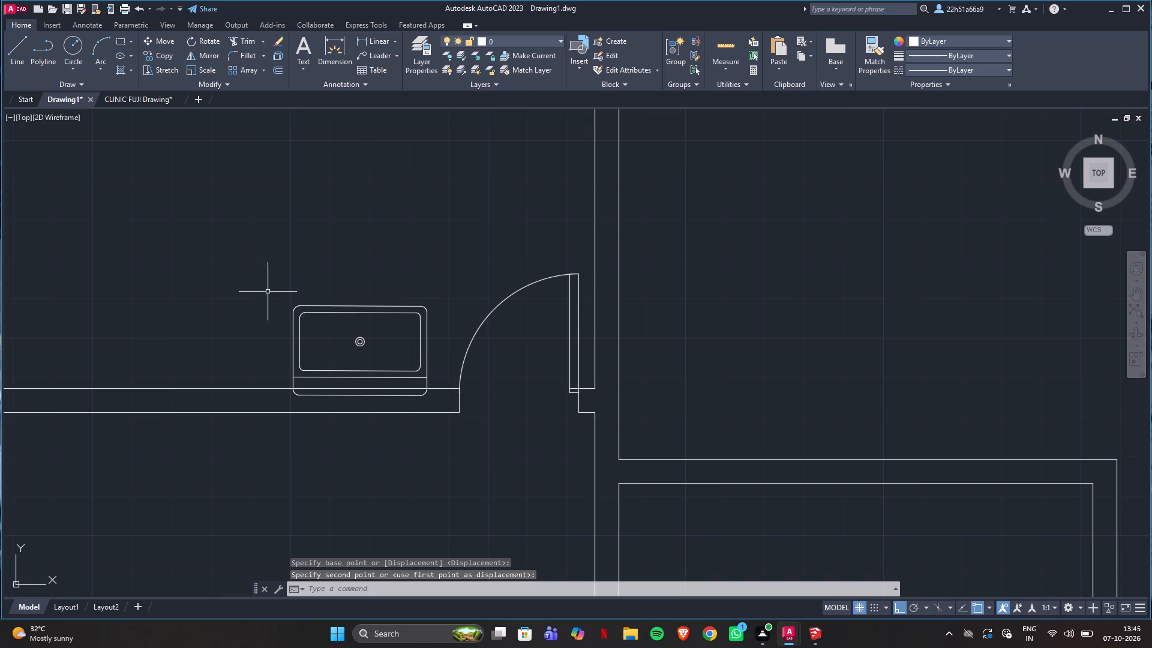
{"action": "left_click", "coordinate": [268, 292]}
{"action": "left_click", "coordinate": [445, 406]}
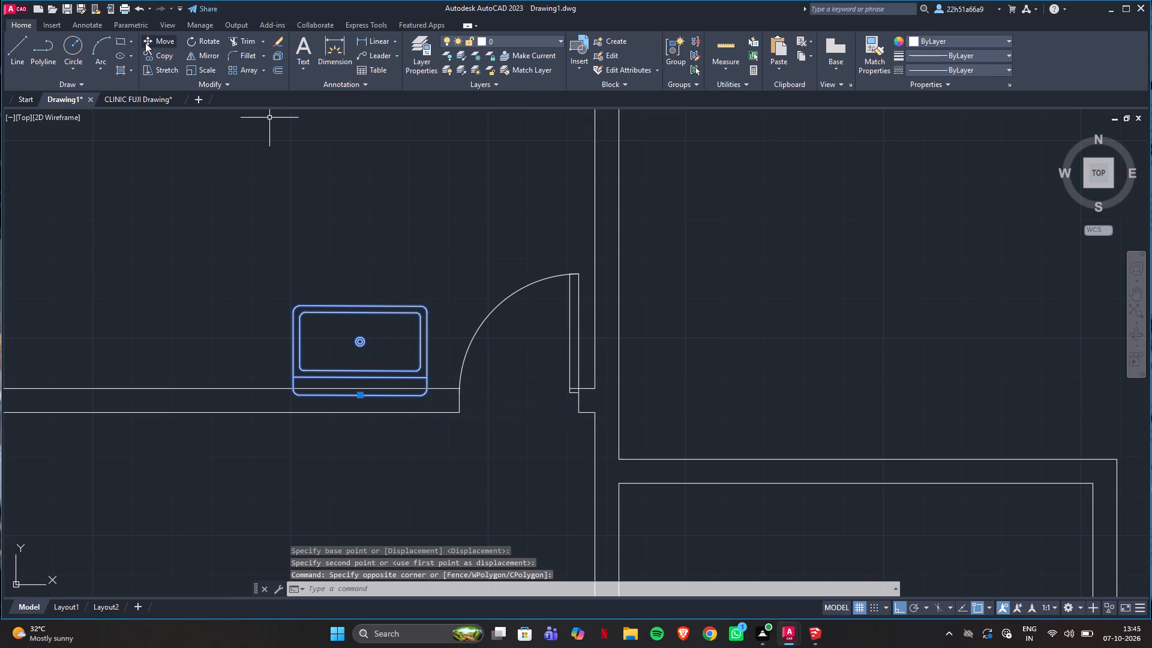
{"action": "left_click", "coordinate": [146, 43]}
{"action": "scroll", "coordinate": [406, 397], "scroll_direction": "up", "scroll_amount": 3}
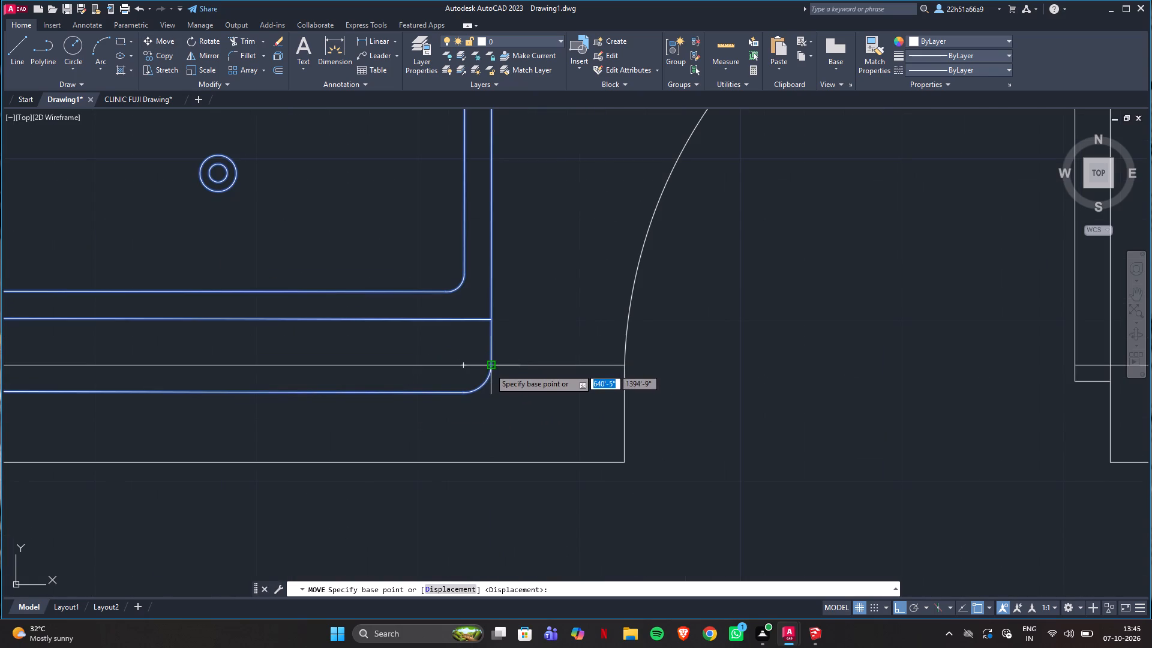
{"action": "left_click", "coordinate": [490, 368]}
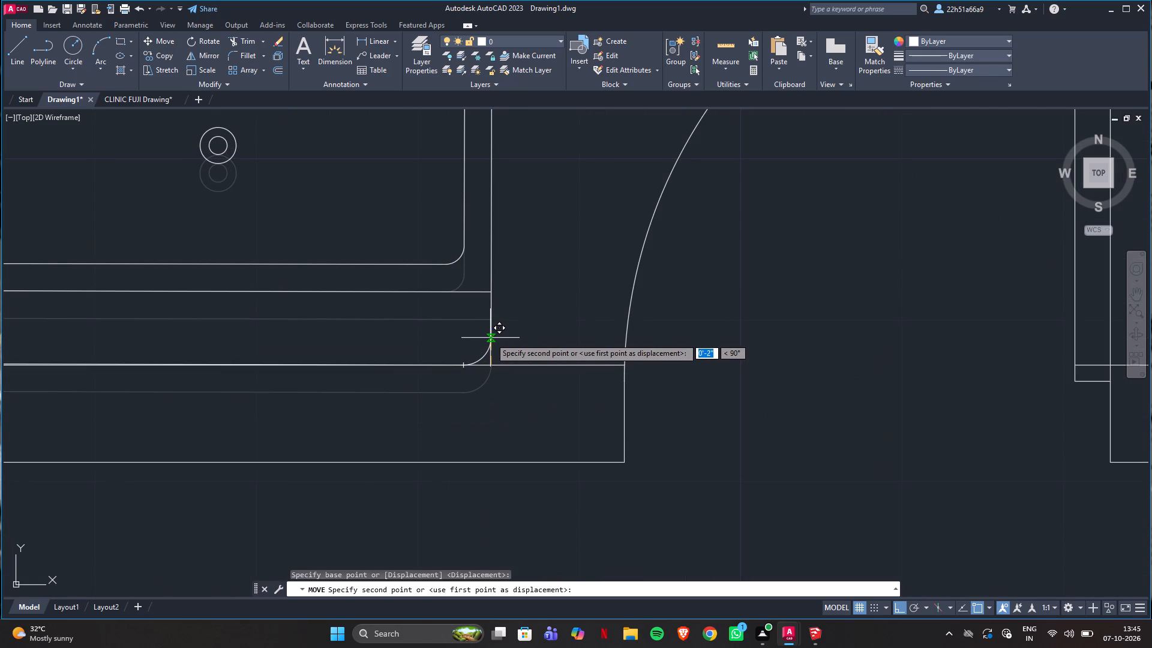
{"action": "left_click", "coordinate": [490, 338]}
{"action": "scroll", "coordinate": [472, 408], "scroll_direction": "down", "scroll_amount": 3}
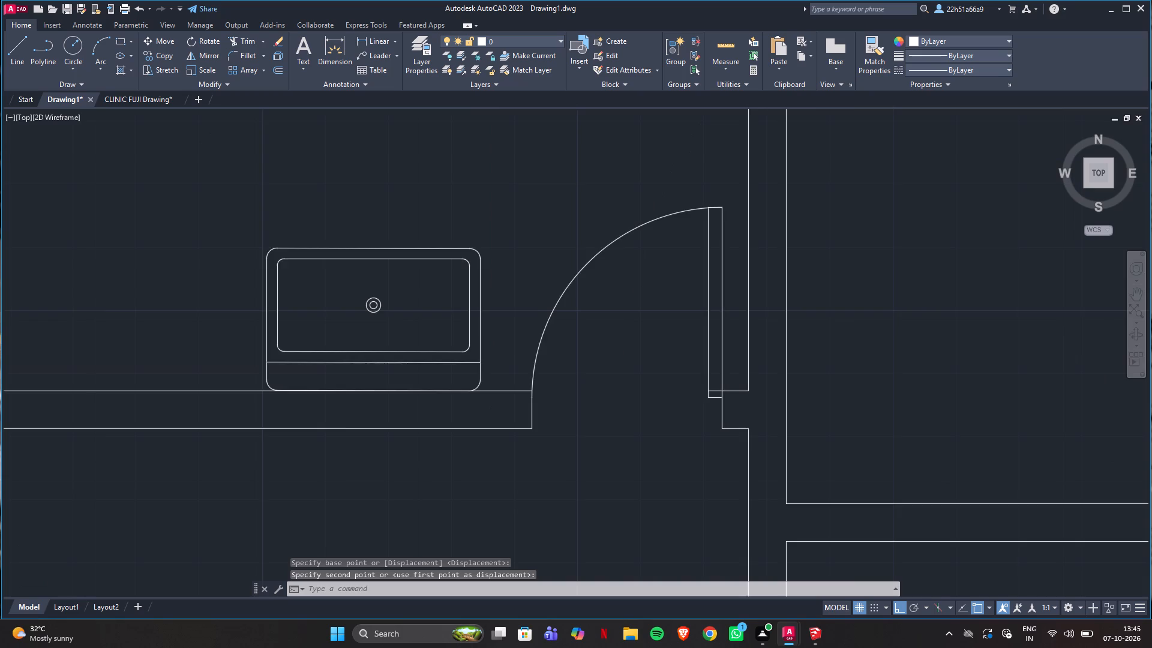
Compare Toilet 2's washbasin, door and fixtures in CLINIC FUJI Drawing with the same room in Drawing1.
{"action": "left_click", "coordinate": [143, 97]}
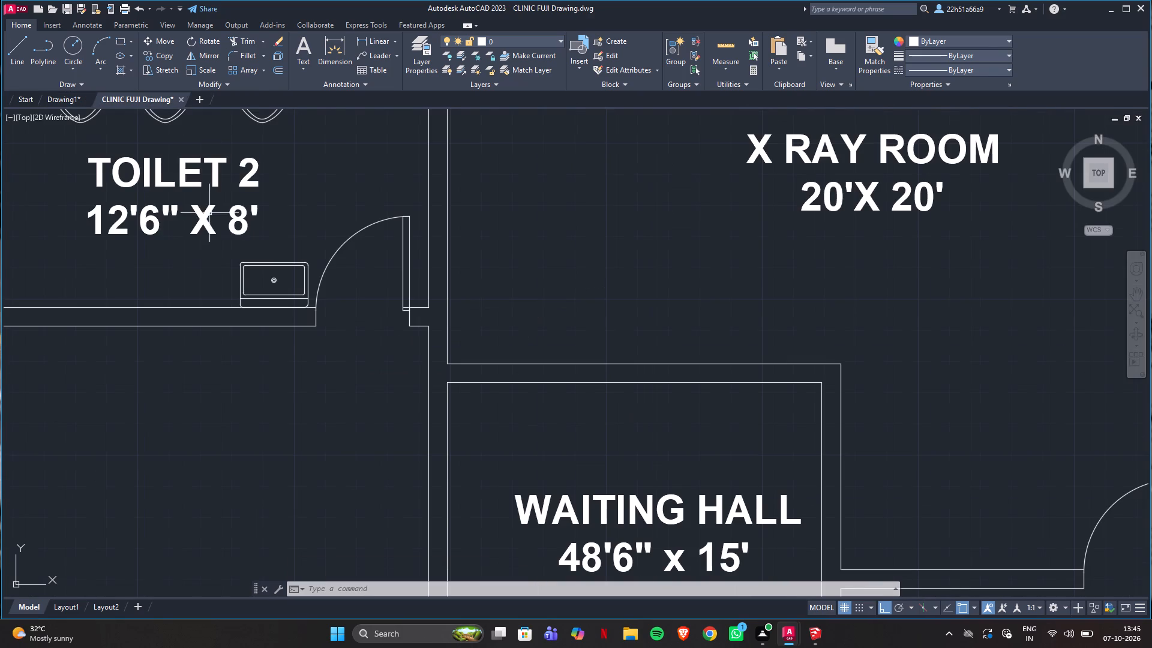
{"action": "middle_click_drag", "start_coordinate": [225, 294], "coordinate": [321, 388]}
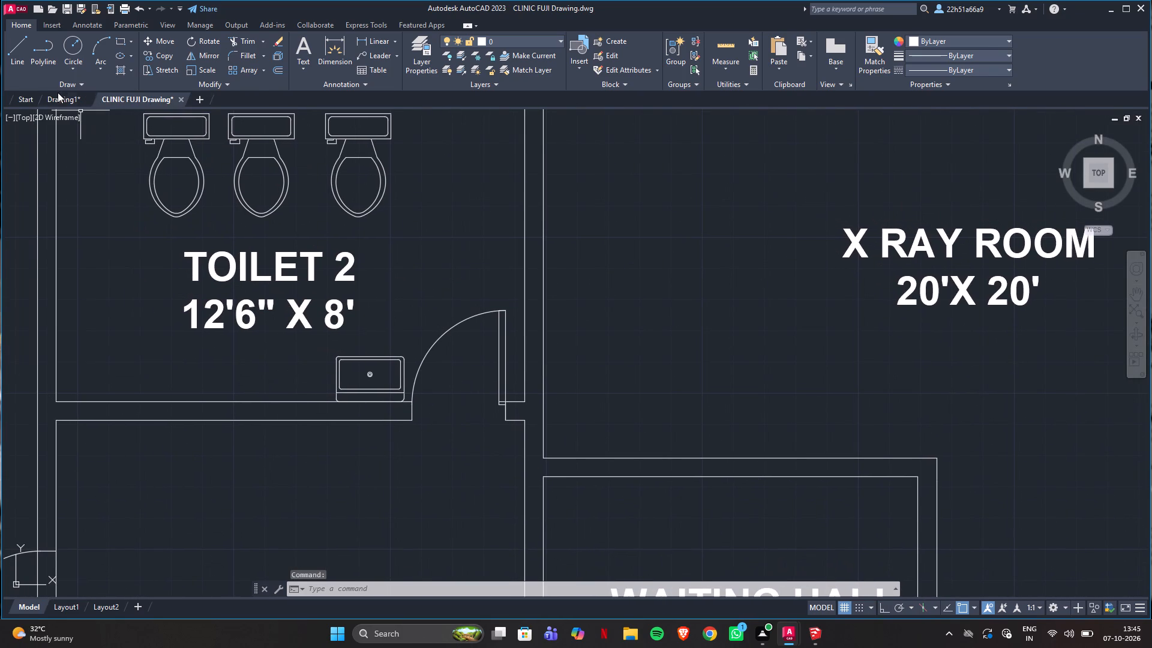
{"action": "left_click", "coordinate": [61, 103]}
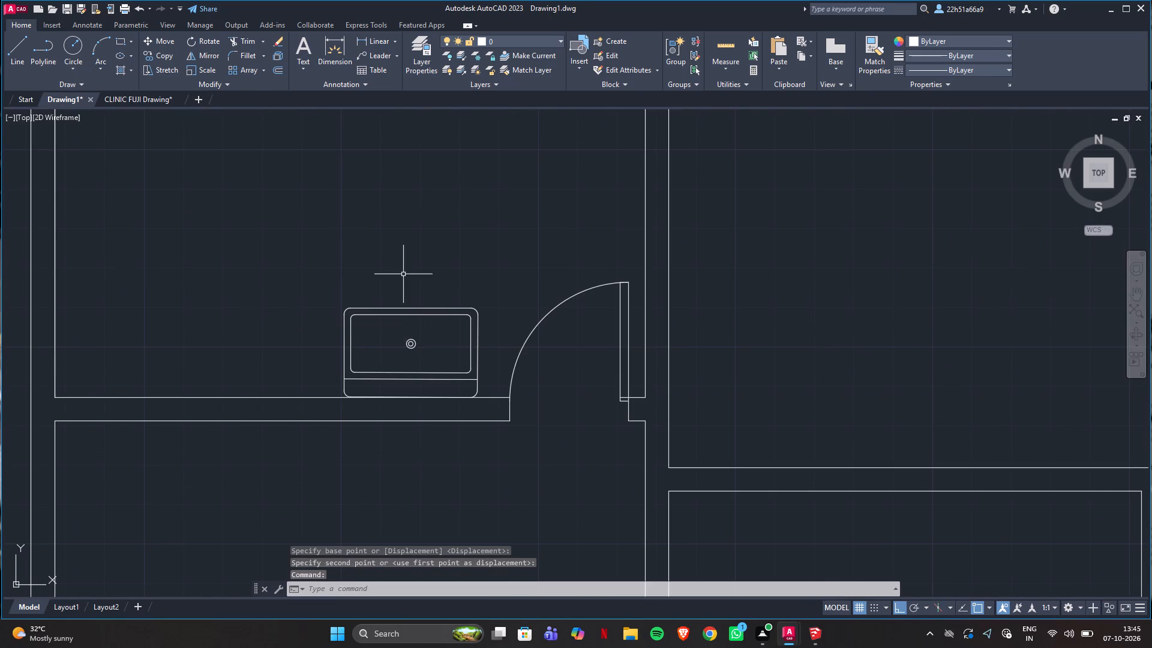
{"action": "middle_click_drag", "start_coordinate": [404, 260], "coordinate": [514, 388]}
{"action": "scroll", "coordinate": [514, 388], "scroll_direction": "down", "scroll_amount": 1}
{"action": "middle_click_drag", "start_coordinate": [486, 368], "coordinate": [396, 259]}
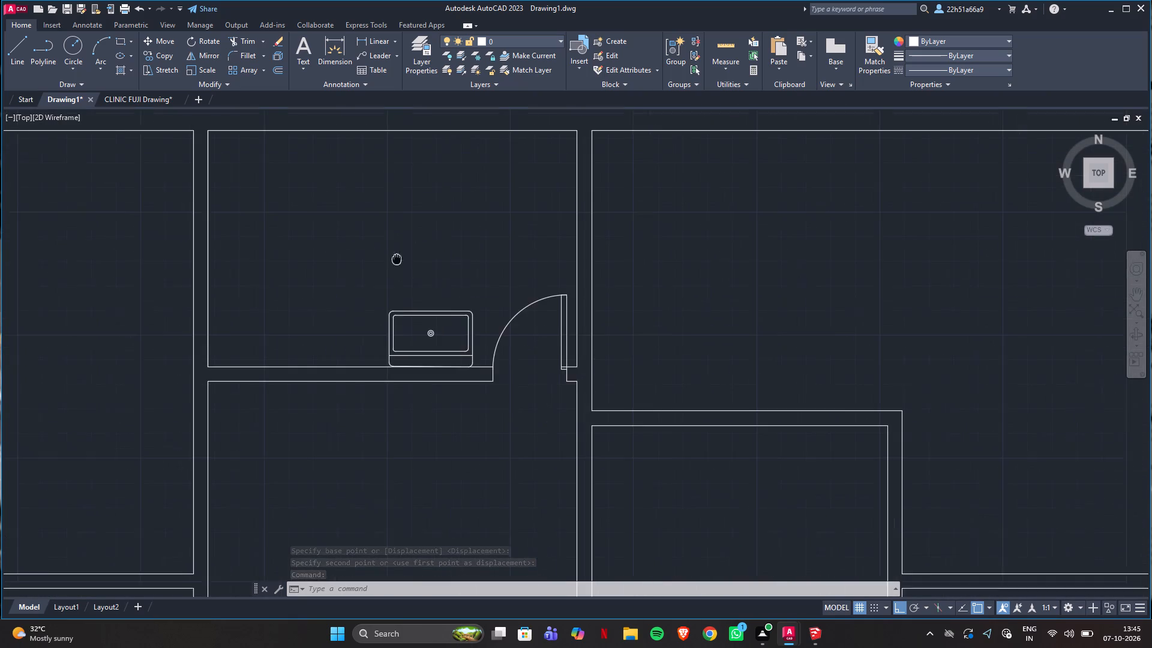
{"action": "scroll", "coordinate": [397, 260], "scroll_direction": "down", "scroll_amount": 1}
{"action": "scroll", "coordinate": [397, 260], "scroll_direction": "up", "scroll_amount": 1}
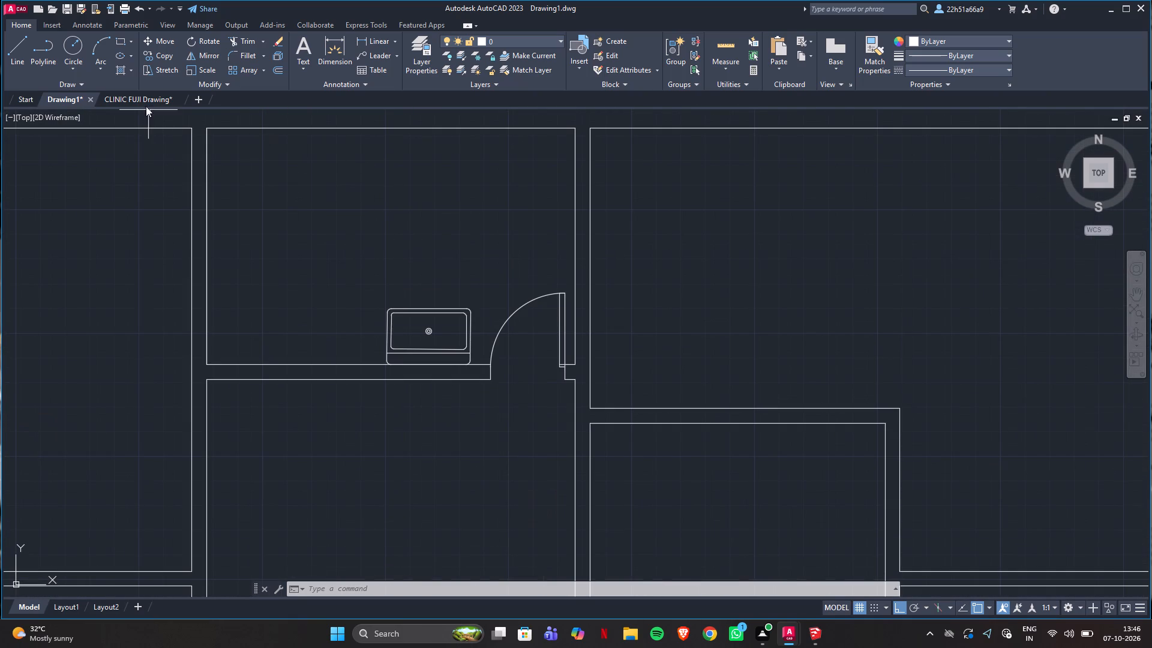
Copy the westernmost toilet fixture from Toilet 2 in CLINIC FUJI Drawing and paste it near Toilet 2's north wall in Drawing1.
{"action": "left_click", "coordinate": [146, 97]}
{"action": "middle_click_drag", "start_coordinate": [405, 217], "coordinate": [496, 343]}
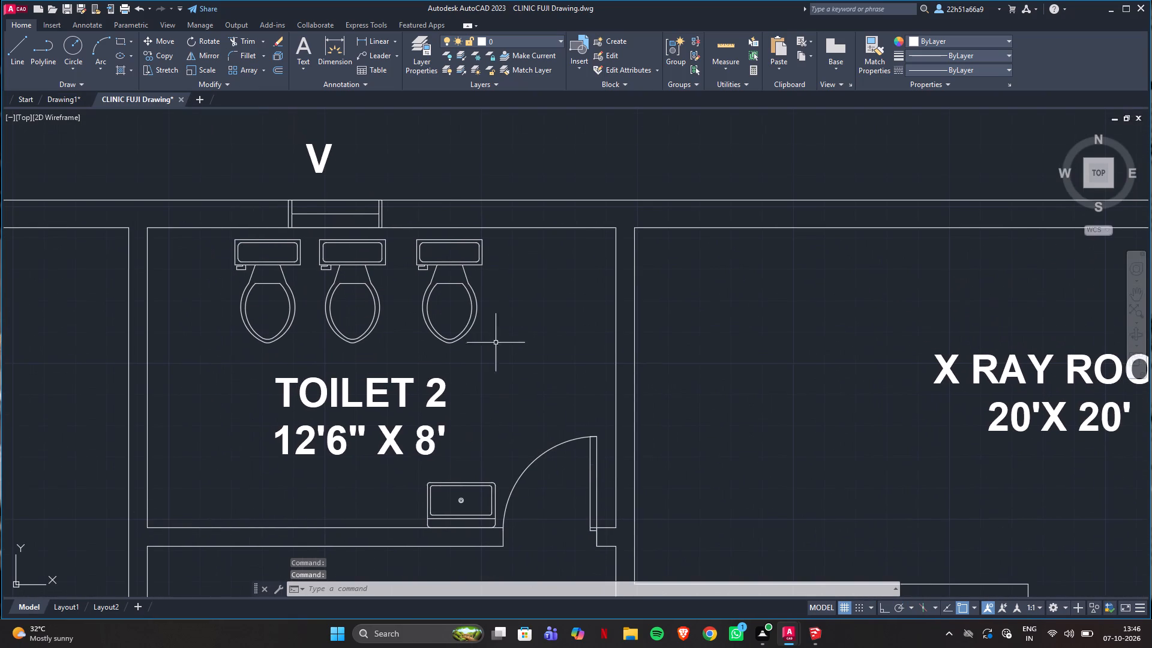
{"action": "left_click", "coordinate": [218, 237]}
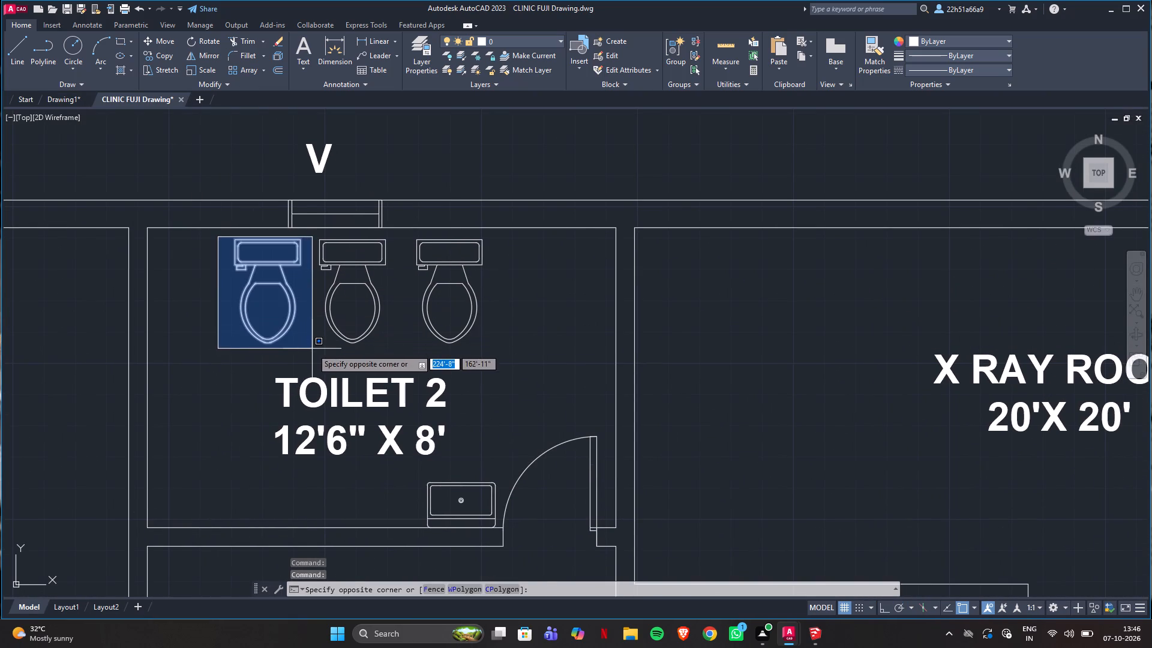
{"action": "left_click", "coordinate": [312, 349]}
{"action": "key", "text": "ctrl+c"}
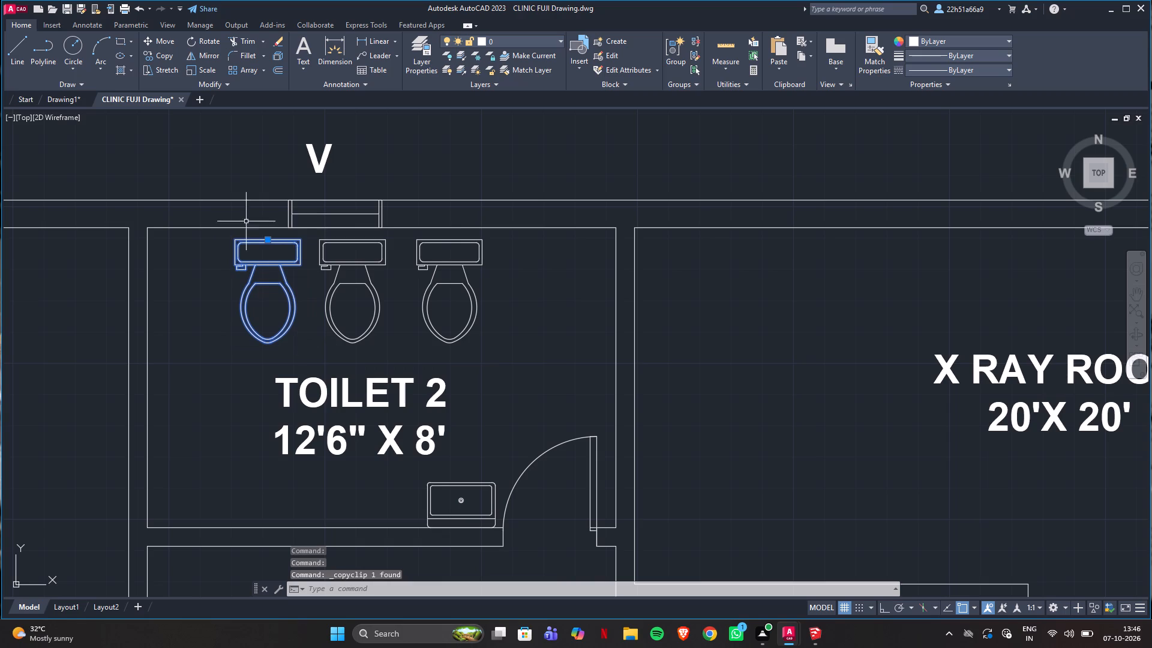
{"action": "left_click", "coordinate": [57, 98]}
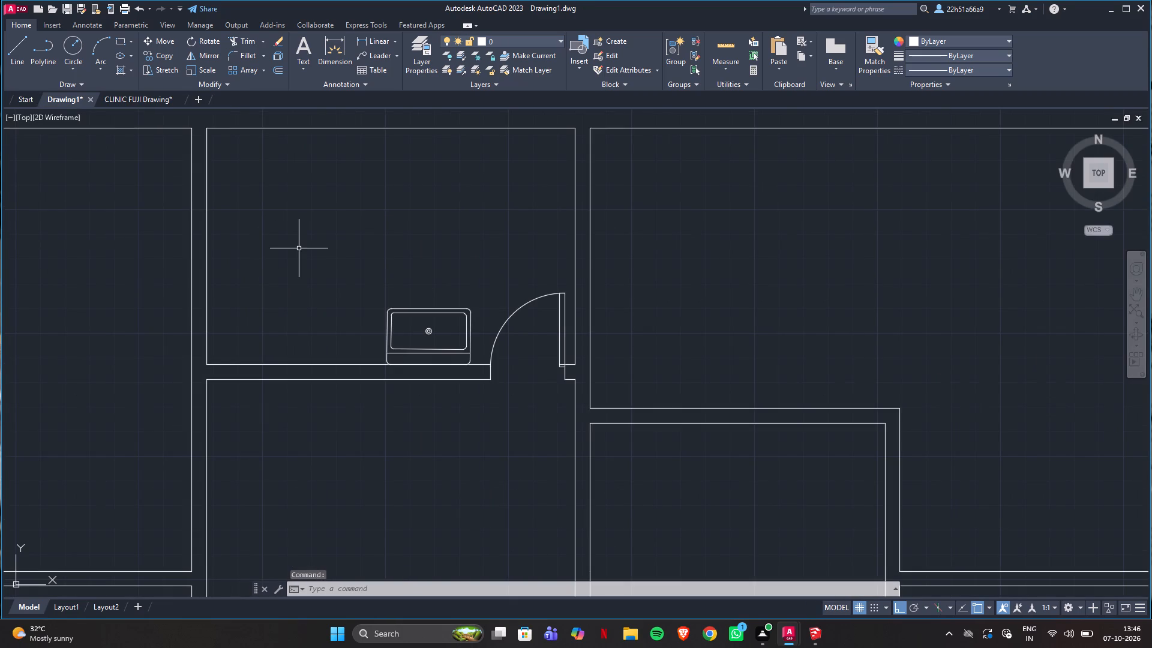
{"action": "key", "text": "ctrl+v"}
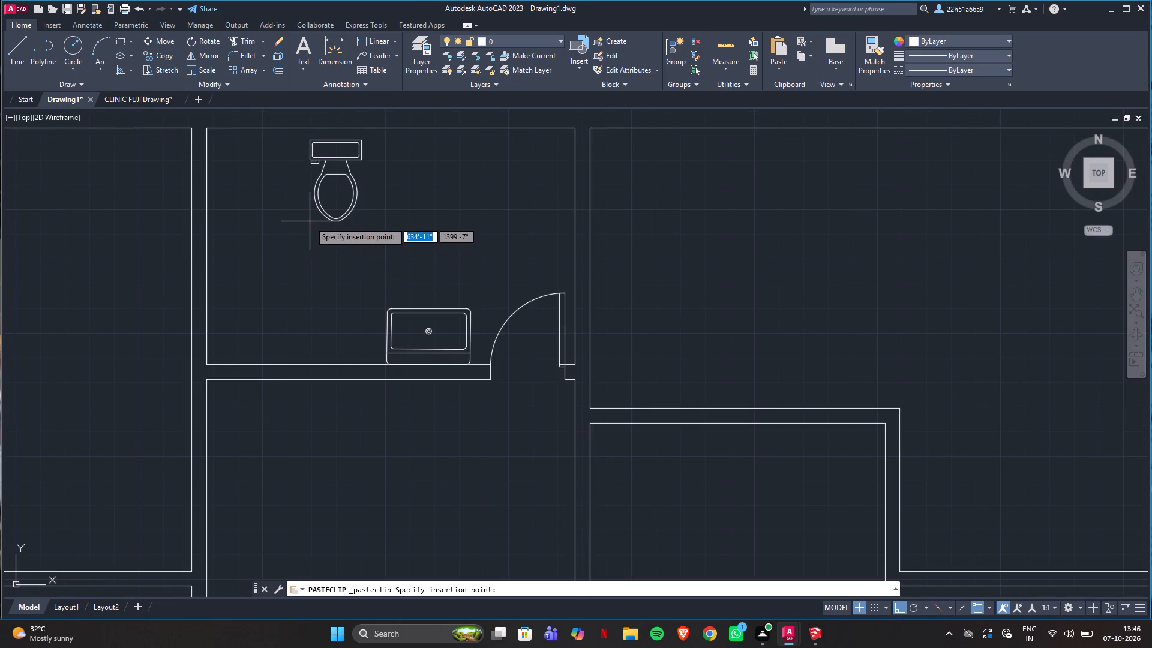
{"action": "left_click", "coordinate": [310, 221]}
Copy the toilet fixture twice eastward to make a row of three, the farthest copy about 4'-9" from the original.
{"action": "left_click", "coordinate": [119, 100]}
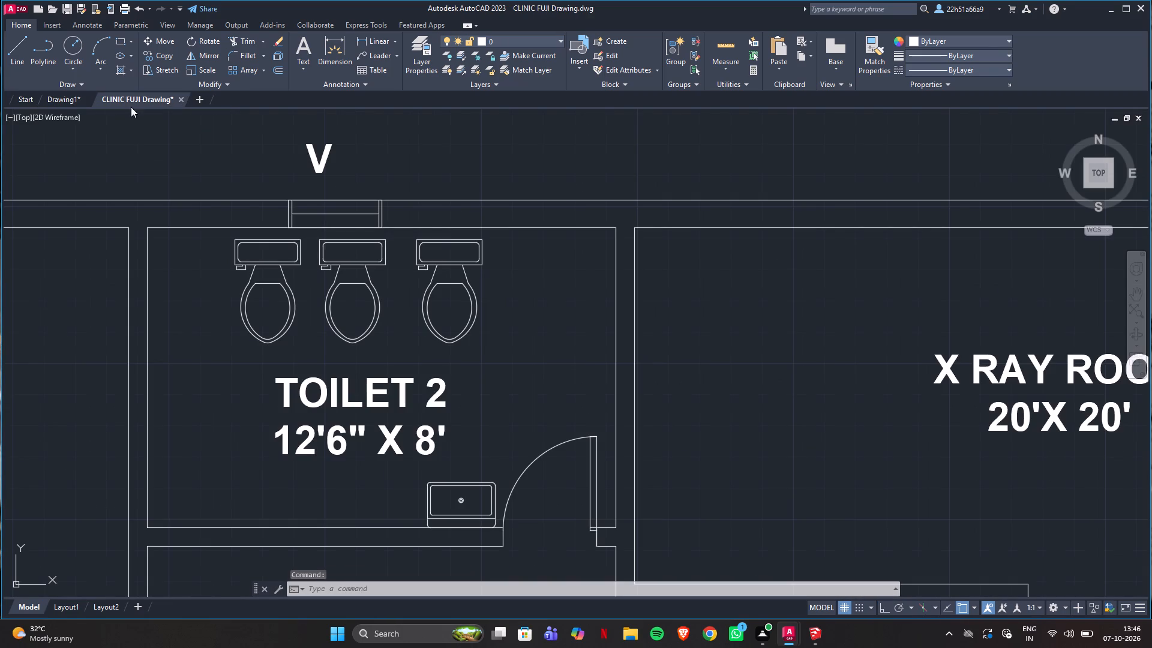
{"action": "left_click", "coordinate": [58, 98]}
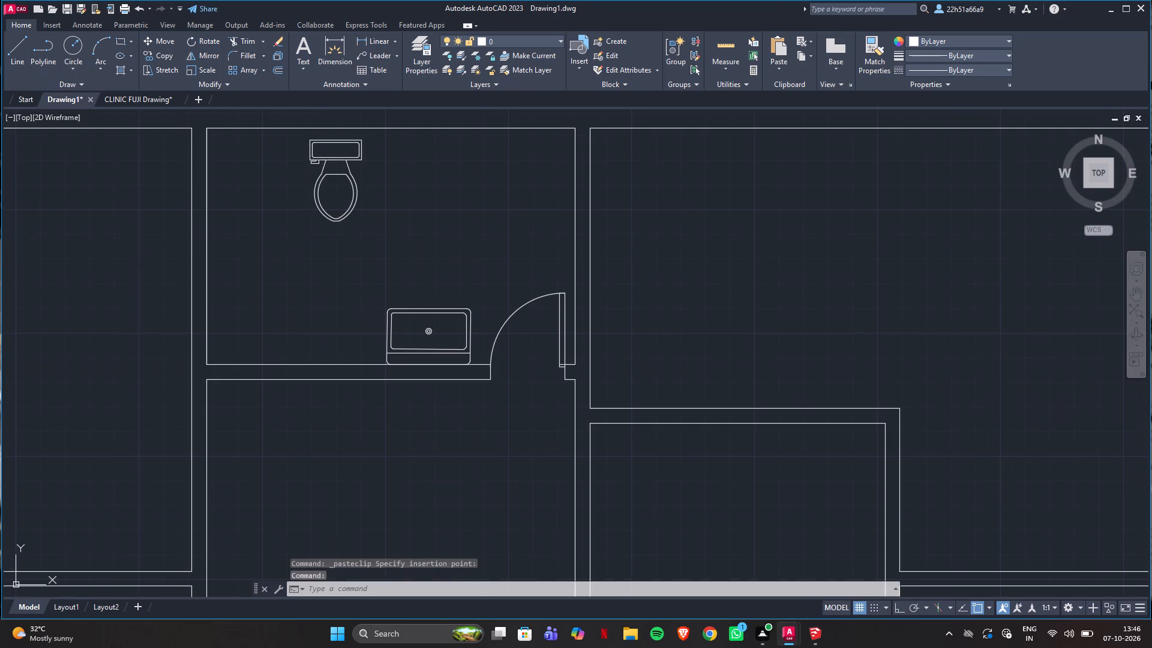
{"action": "middle_click_drag", "start_coordinate": [422, 198], "coordinate": [455, 281]}
{"action": "scroll", "coordinate": [372, 238], "scroll_direction": "up", "scroll_amount": 1}
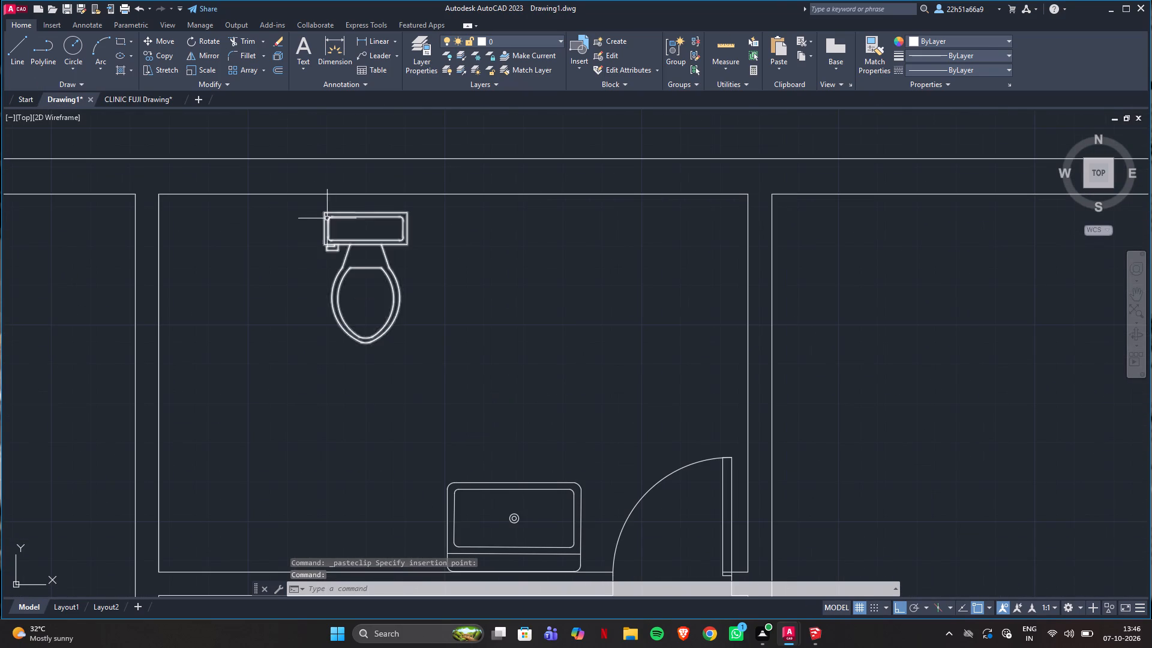
{"action": "left_click", "coordinate": [305, 206]}
{"action": "left_click", "coordinate": [447, 356]}
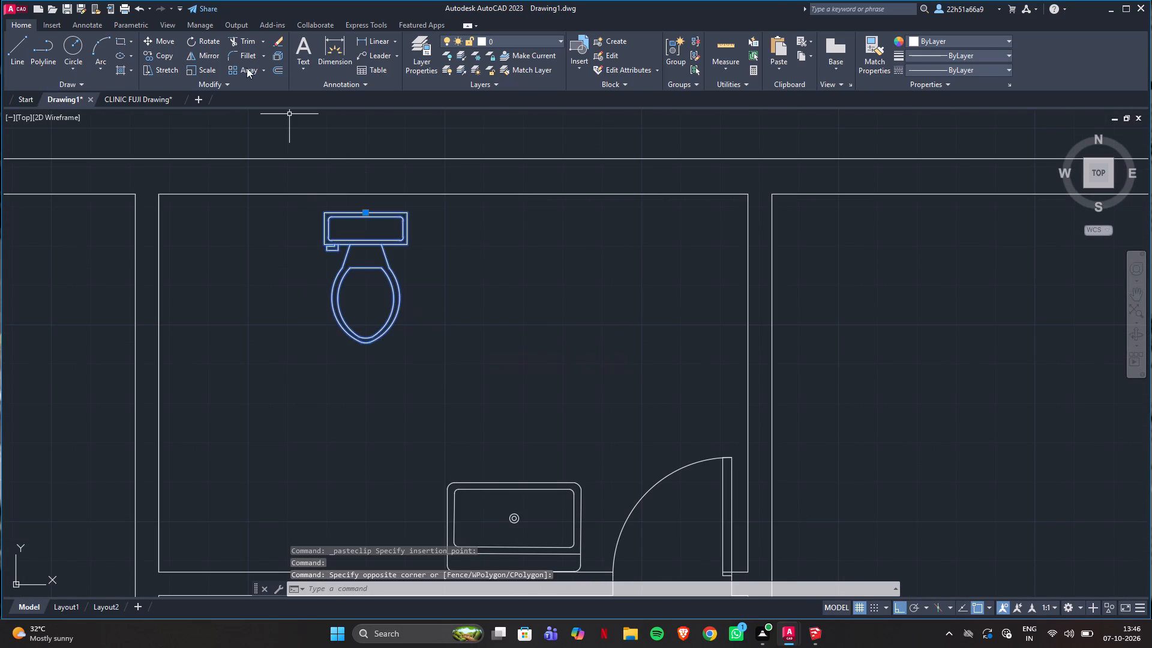
{"action": "left_click", "coordinate": [172, 55]}
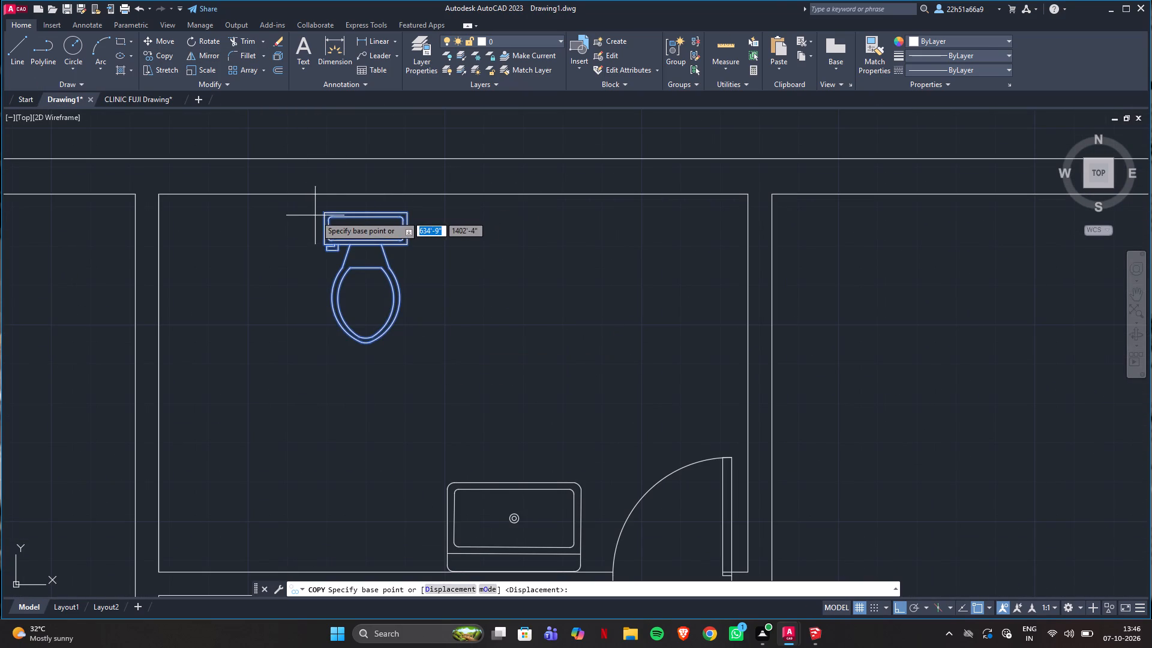
{"action": "left_click", "coordinate": [322, 215]}
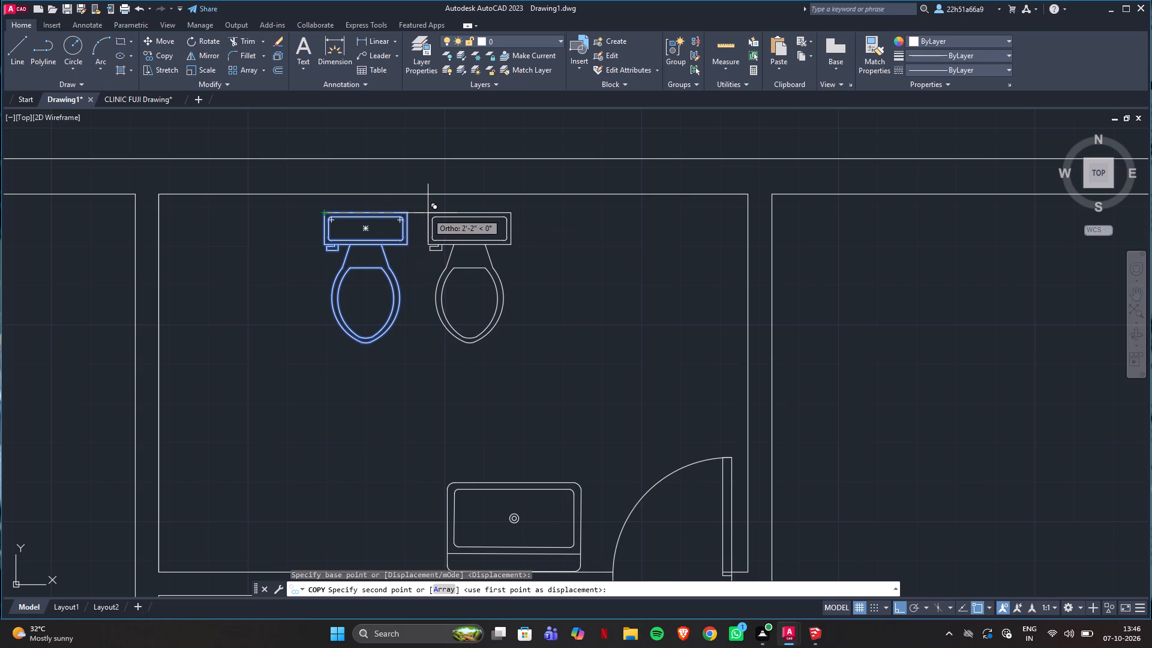
{"action": "left_click", "coordinate": [440, 213]}
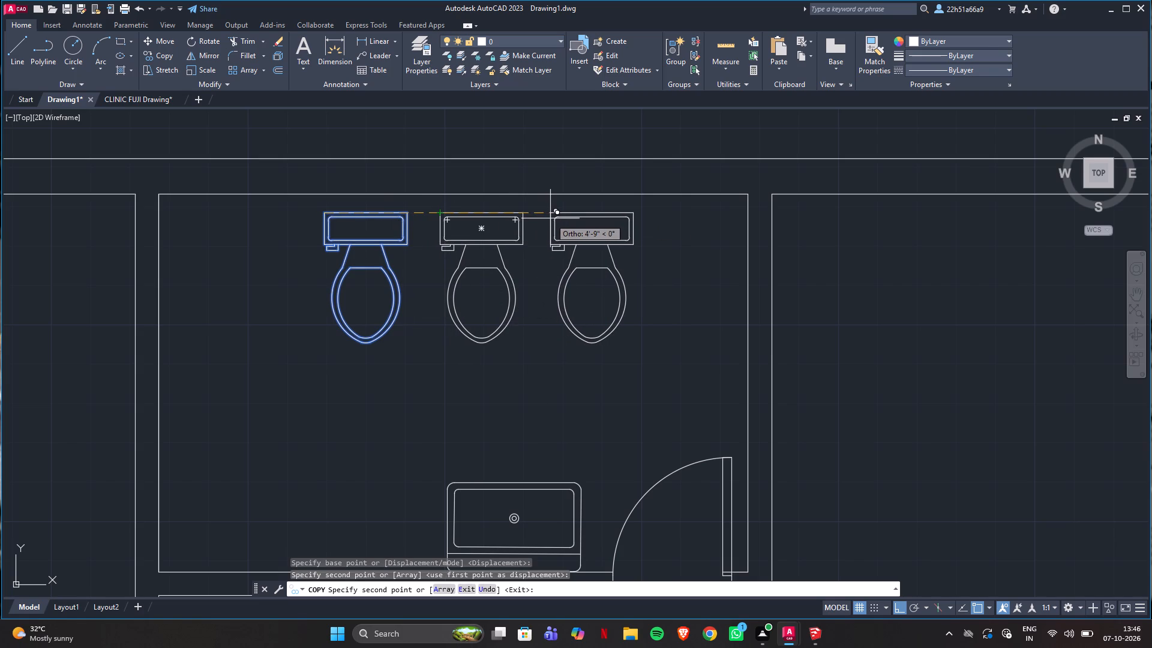
{"action": "left_click", "coordinate": [550, 218]}
{"action": "key", "text": "Escape"}
Move the row of three toilet fixtures about 7" west along Toilet 2's north wall.
{"action": "left_click", "coordinate": [298, 208]}
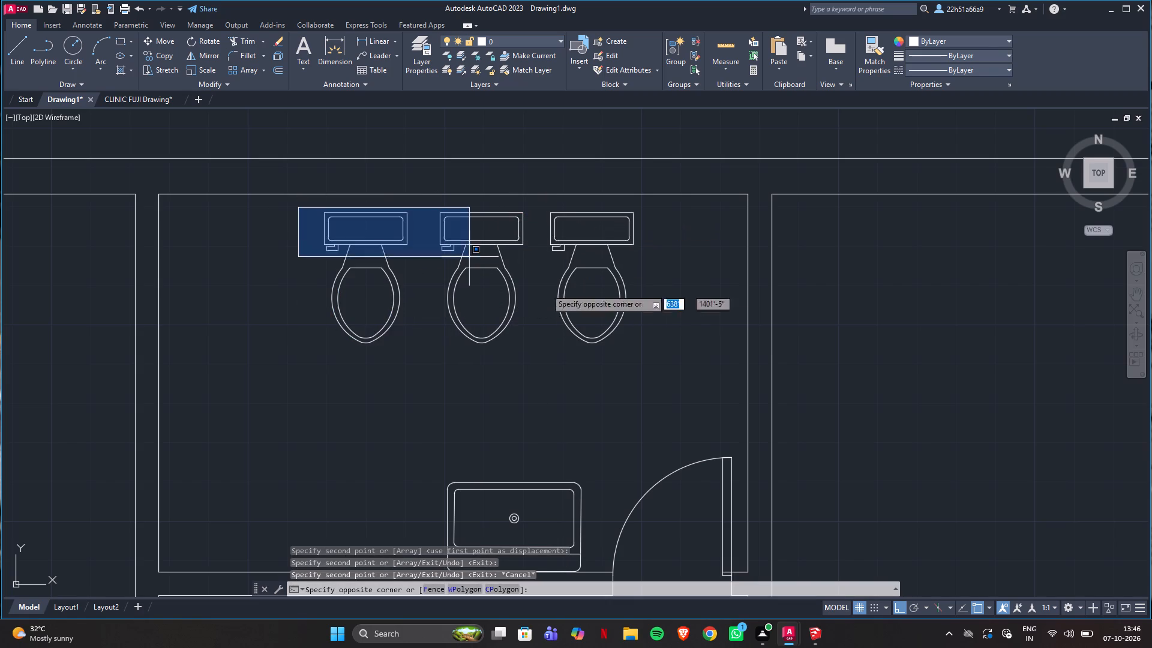
{"action": "left_click", "coordinate": [666, 373]}
{"action": "left_click", "coordinate": [163, 41]}
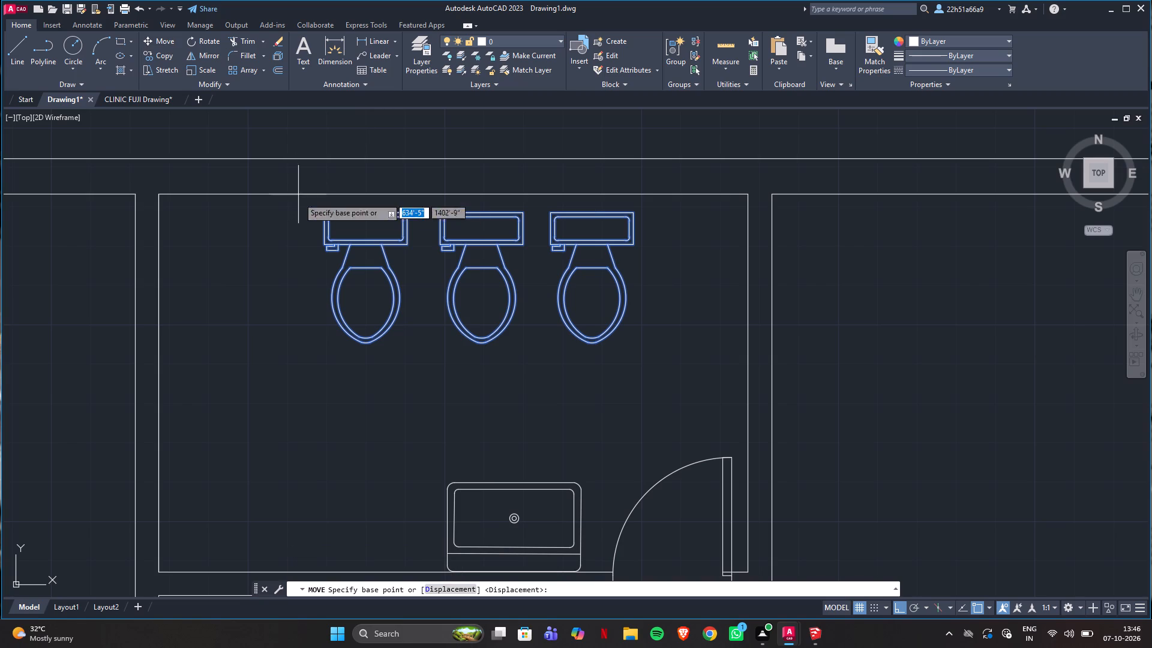
{"action": "left_click", "coordinate": [323, 217]}
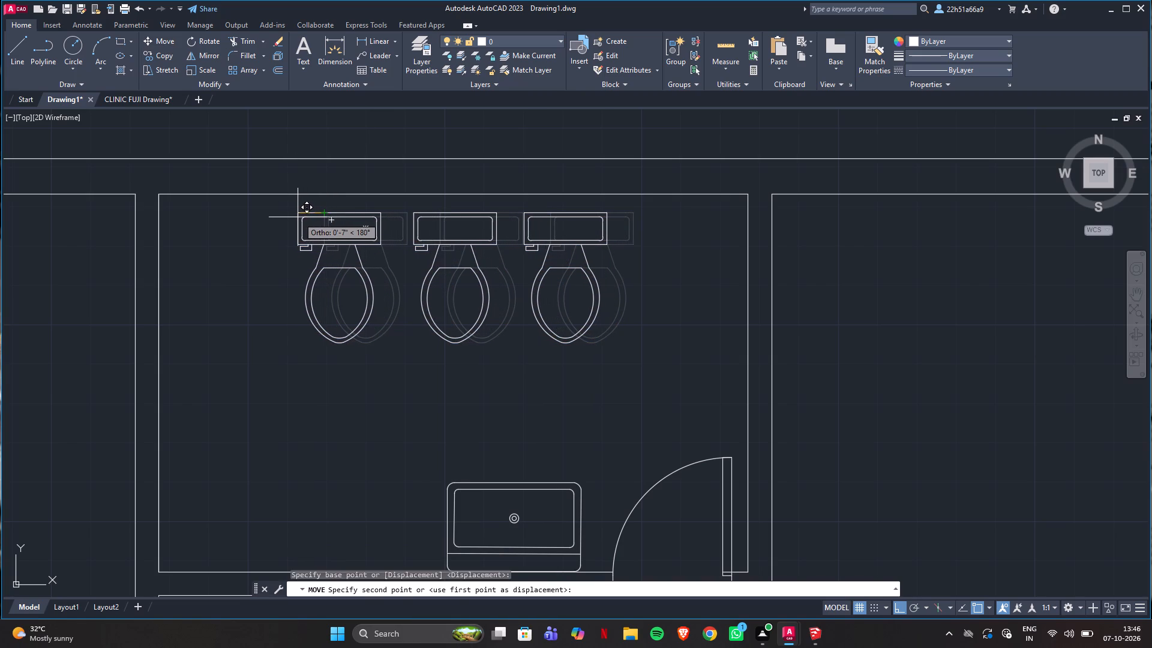
{"action": "left_click", "coordinate": [299, 218]}
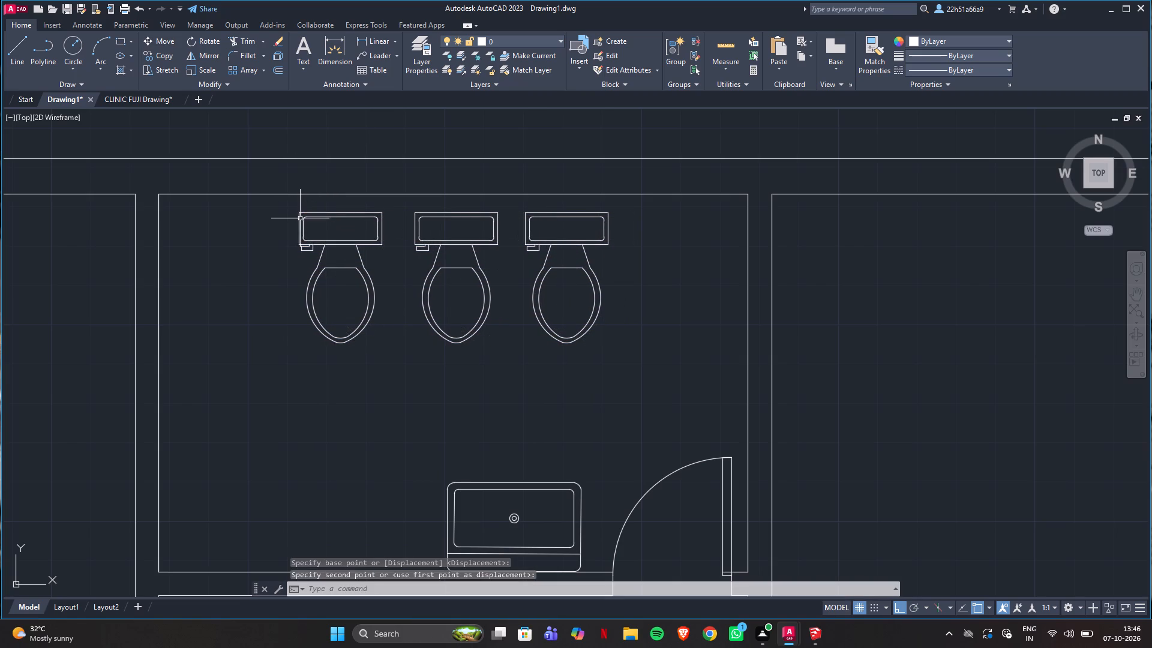
{"action": "scroll", "coordinate": [311, 280], "scroll_direction": "down", "scroll_amount": 2}
{"action": "middle_click_drag", "start_coordinate": [443, 291], "coordinate": [398, 252]}
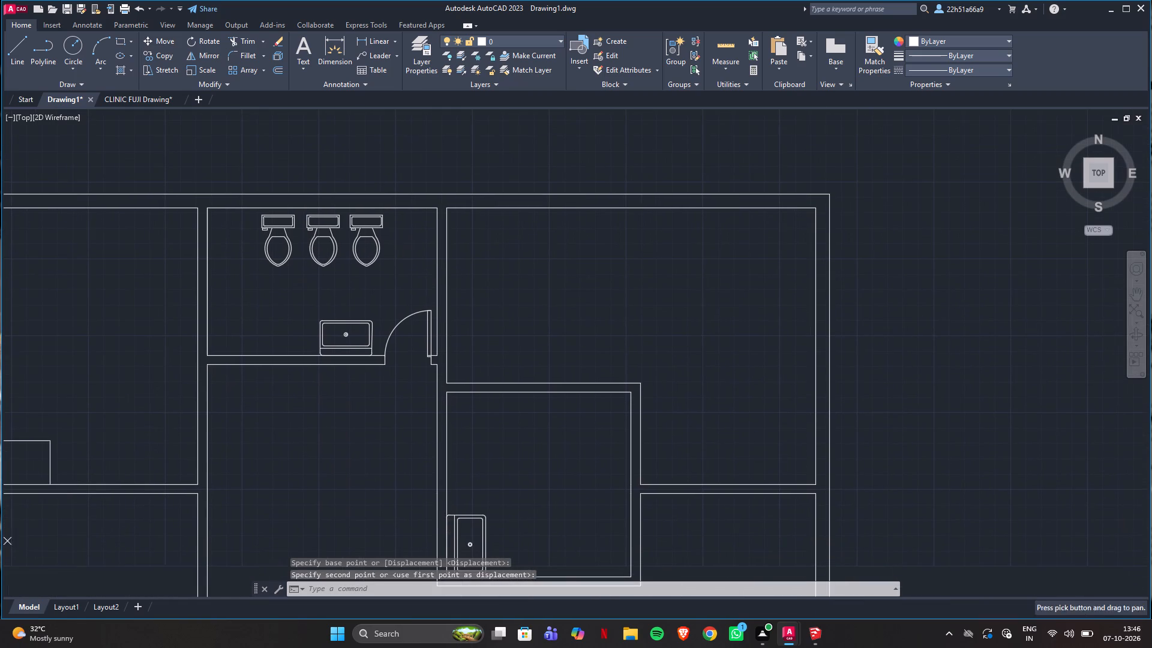
Examine the doors and fixtures around Toilet 2, Exam Room 2 and the Waiting Hall in CLINIC FUJI Drawing.
{"action": "left_click", "coordinate": [140, 92]}
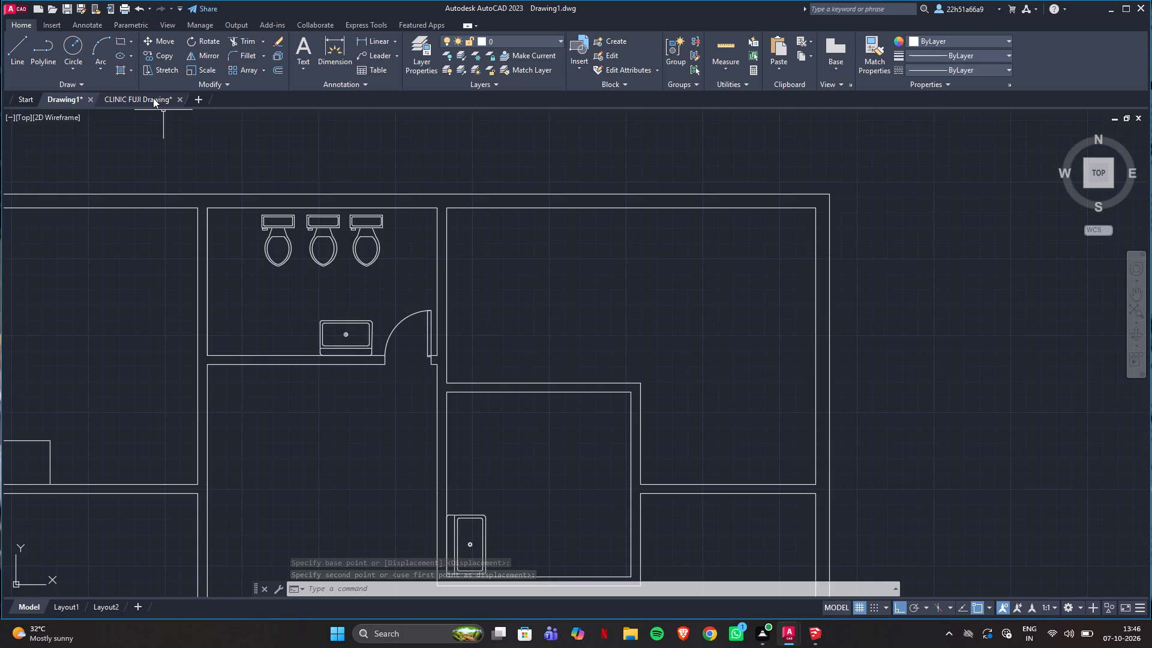
{"action": "left_click", "coordinate": [153, 98]}
{"action": "scroll", "coordinate": [308, 259], "scroll_direction": "down", "scroll_amount": 2}
{"action": "middle_click_drag", "start_coordinate": [344, 304], "coordinate": [360, 278]}
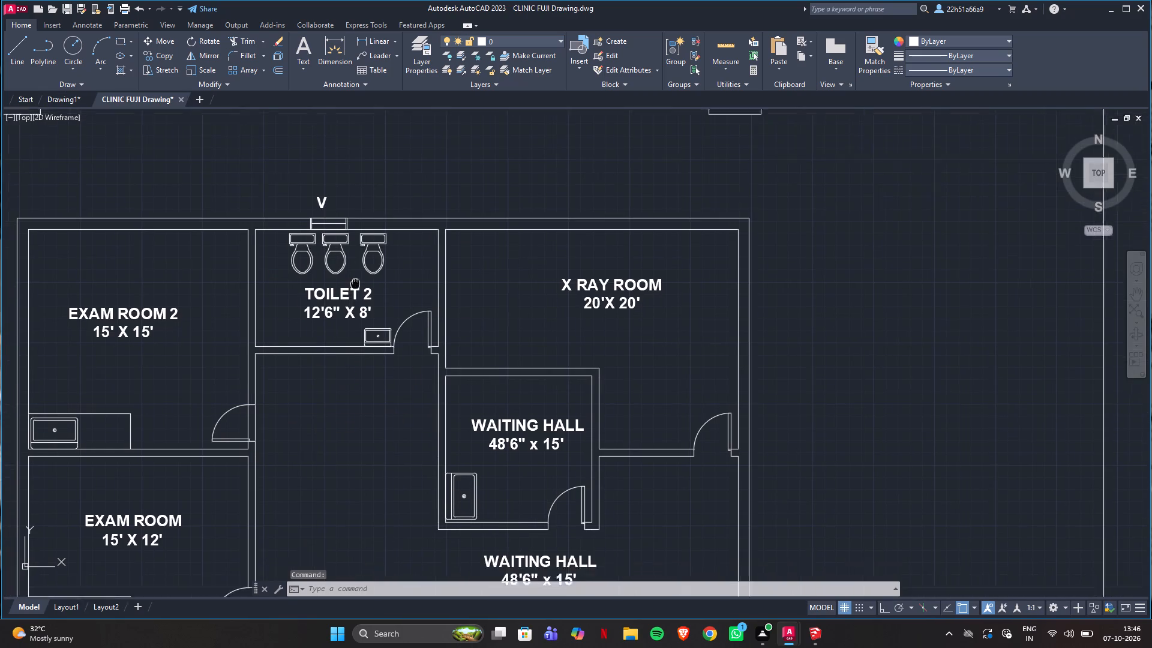
{"action": "middle_click_drag", "start_coordinate": [360, 278], "coordinate": [404, 254]}
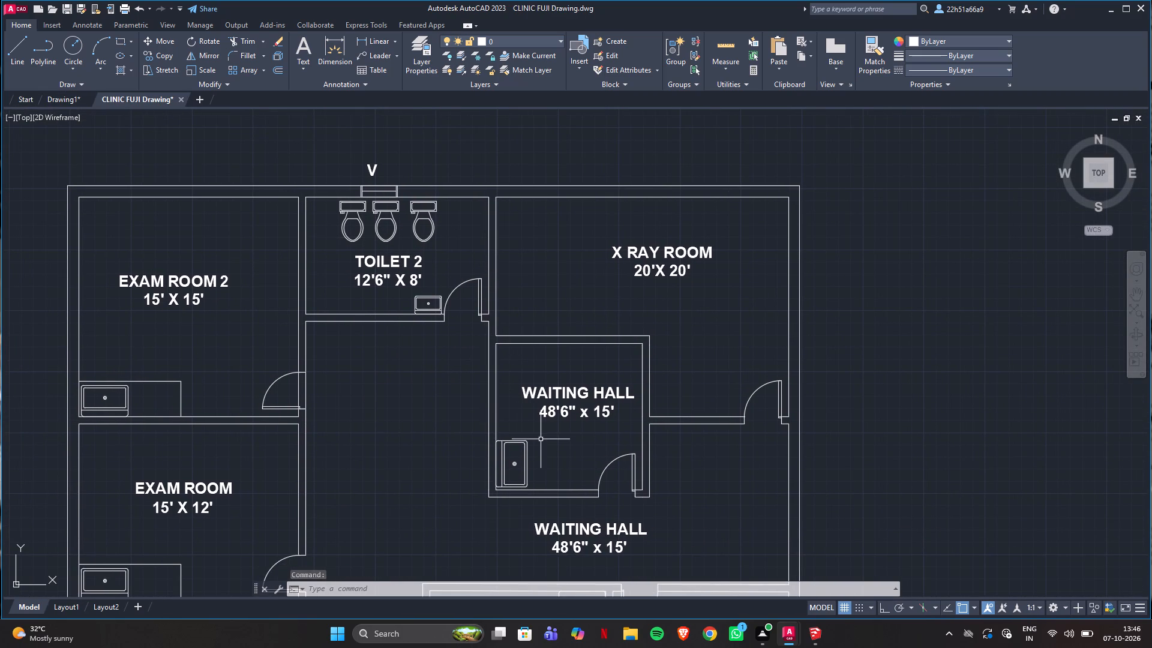
{"action": "middle_click_drag", "start_coordinate": [540, 435], "coordinate": [640, 394]}
{"action": "scroll", "coordinate": [353, 373], "scroll_direction": "up", "scroll_amount": 1}
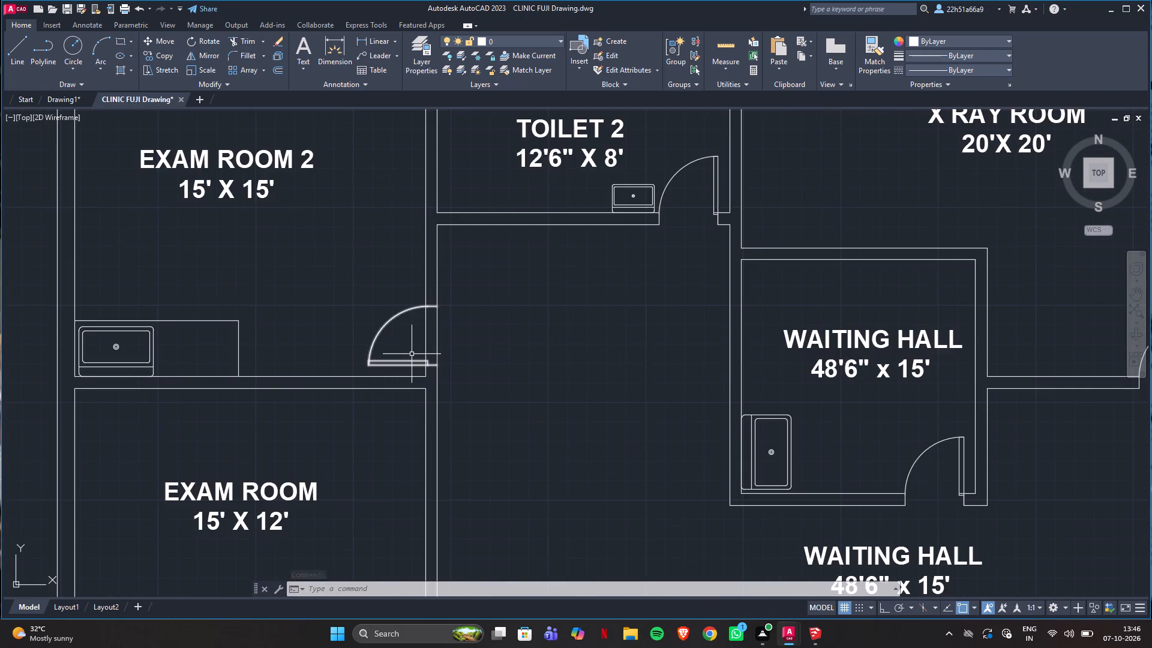
{"action": "scroll", "coordinate": [412, 354], "scroll_direction": "up", "scroll_amount": 1}
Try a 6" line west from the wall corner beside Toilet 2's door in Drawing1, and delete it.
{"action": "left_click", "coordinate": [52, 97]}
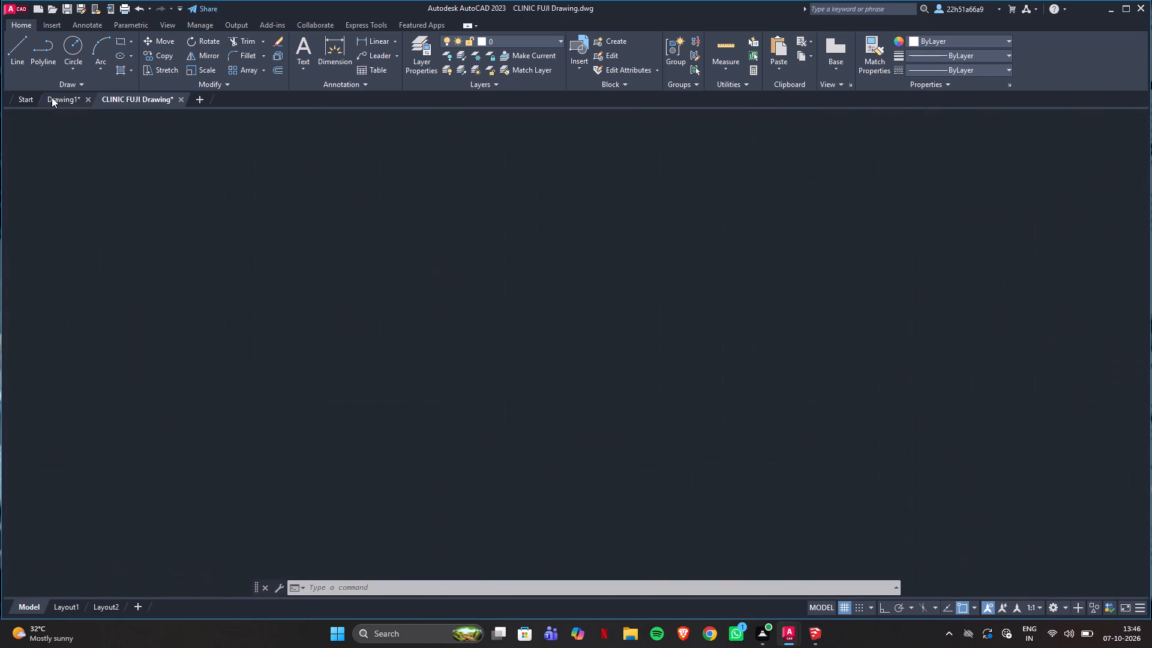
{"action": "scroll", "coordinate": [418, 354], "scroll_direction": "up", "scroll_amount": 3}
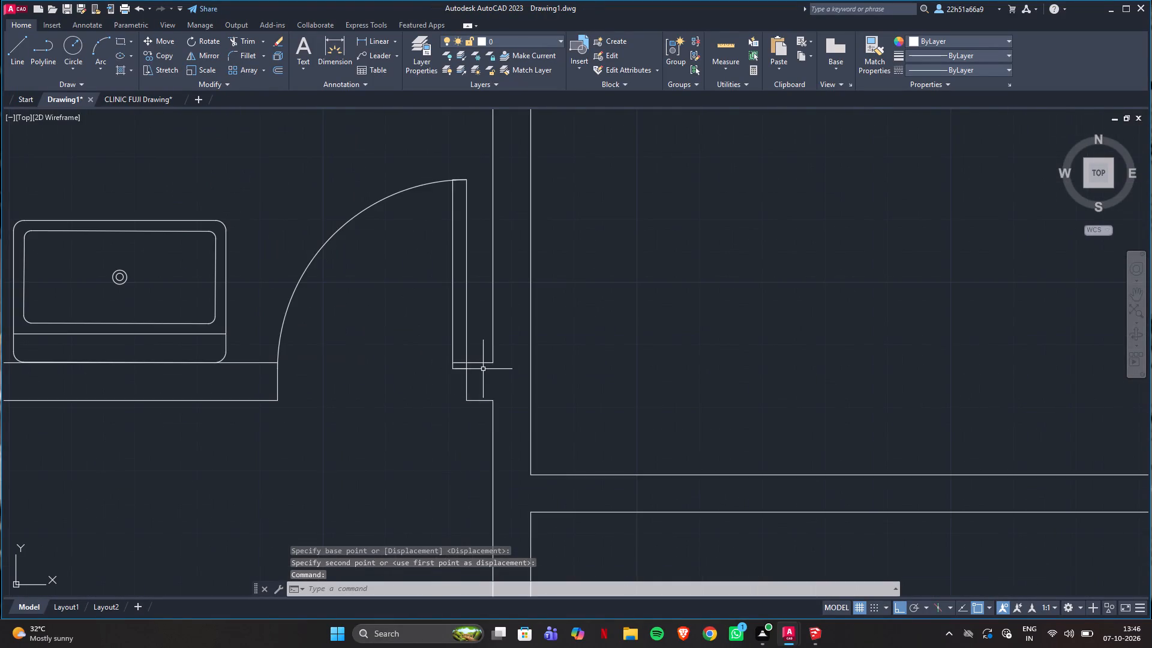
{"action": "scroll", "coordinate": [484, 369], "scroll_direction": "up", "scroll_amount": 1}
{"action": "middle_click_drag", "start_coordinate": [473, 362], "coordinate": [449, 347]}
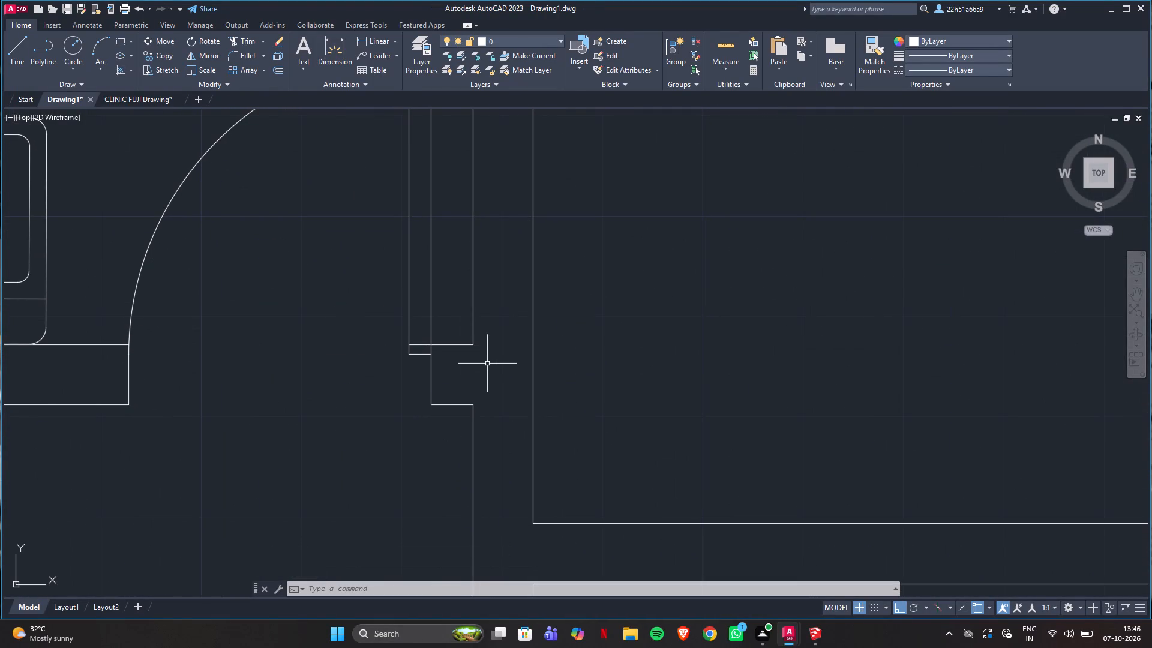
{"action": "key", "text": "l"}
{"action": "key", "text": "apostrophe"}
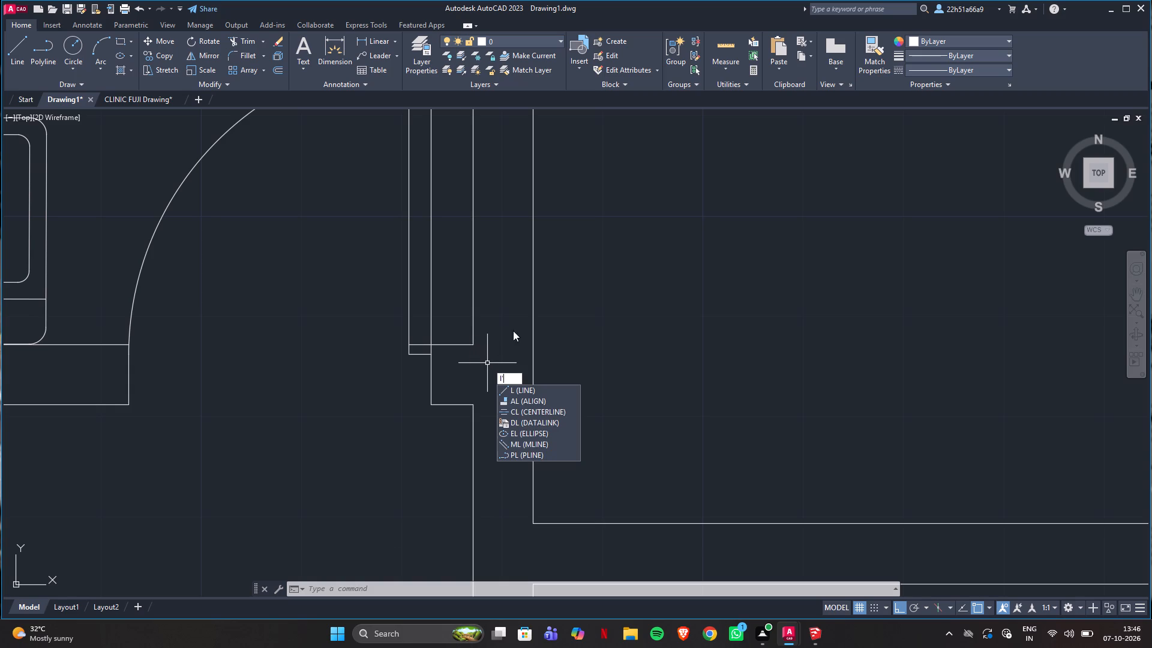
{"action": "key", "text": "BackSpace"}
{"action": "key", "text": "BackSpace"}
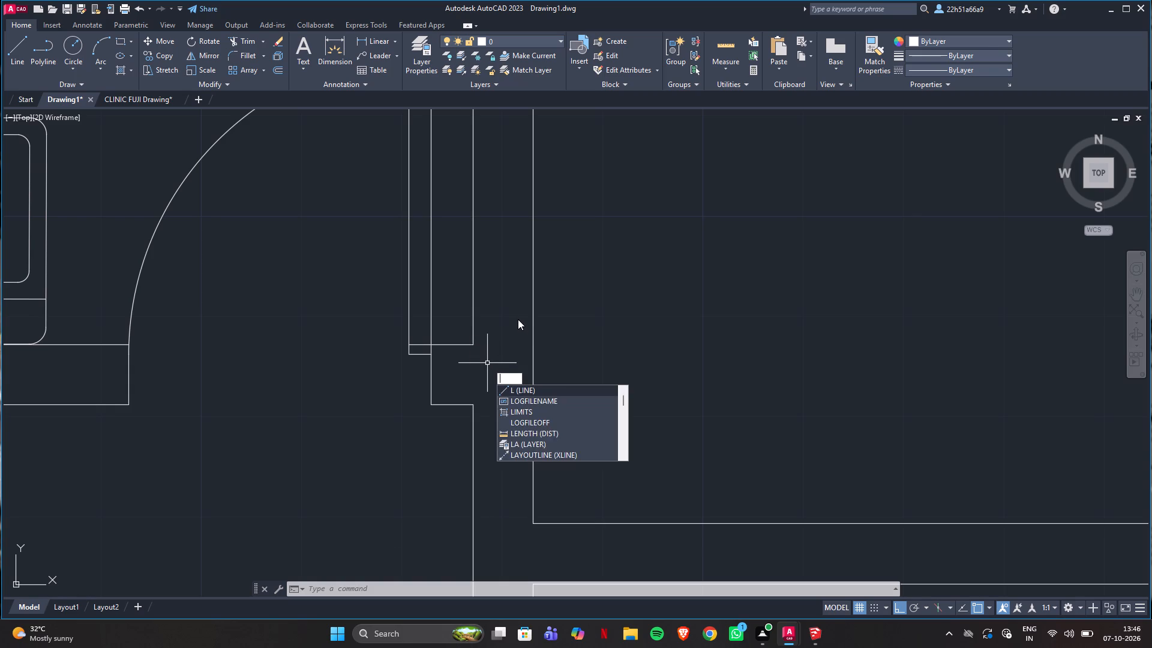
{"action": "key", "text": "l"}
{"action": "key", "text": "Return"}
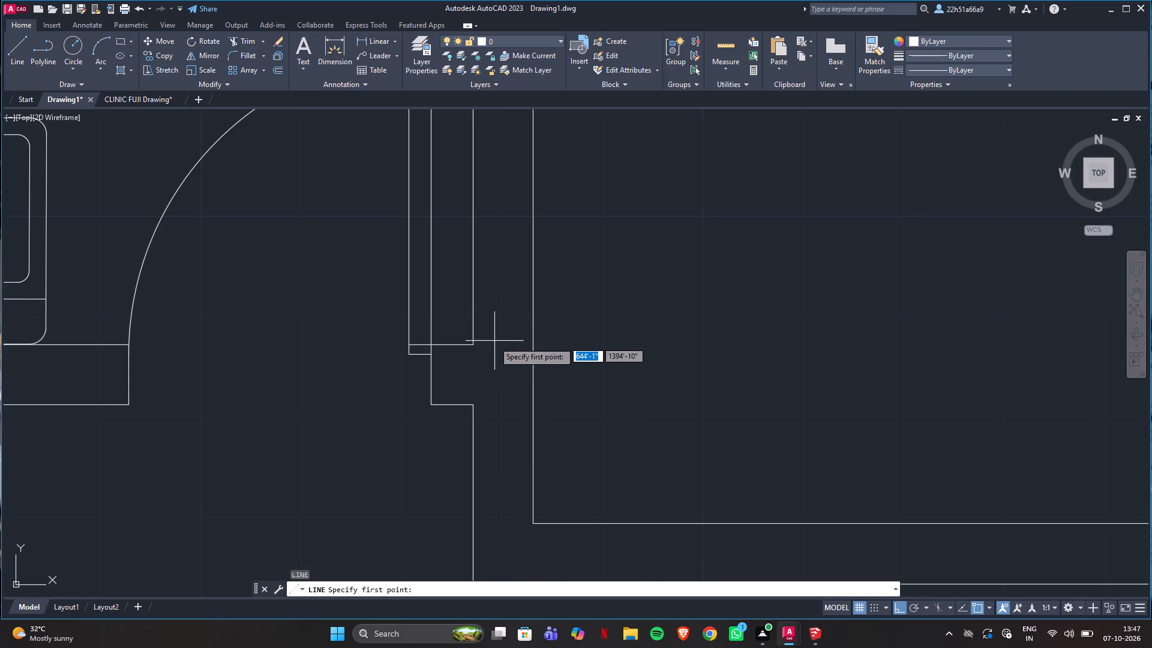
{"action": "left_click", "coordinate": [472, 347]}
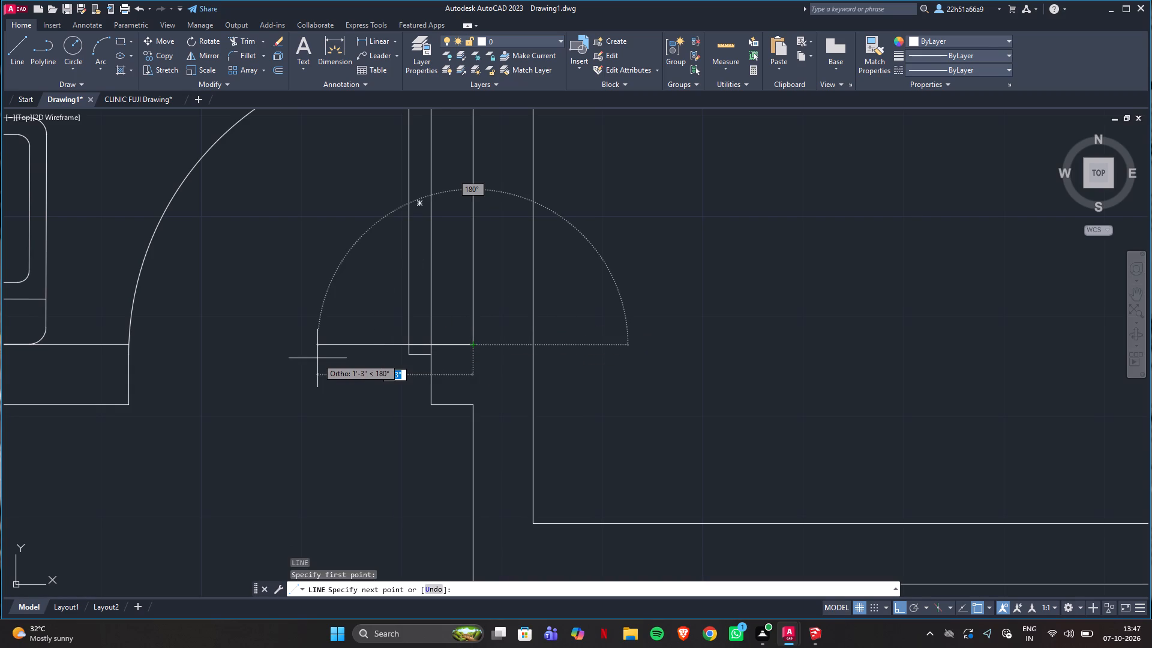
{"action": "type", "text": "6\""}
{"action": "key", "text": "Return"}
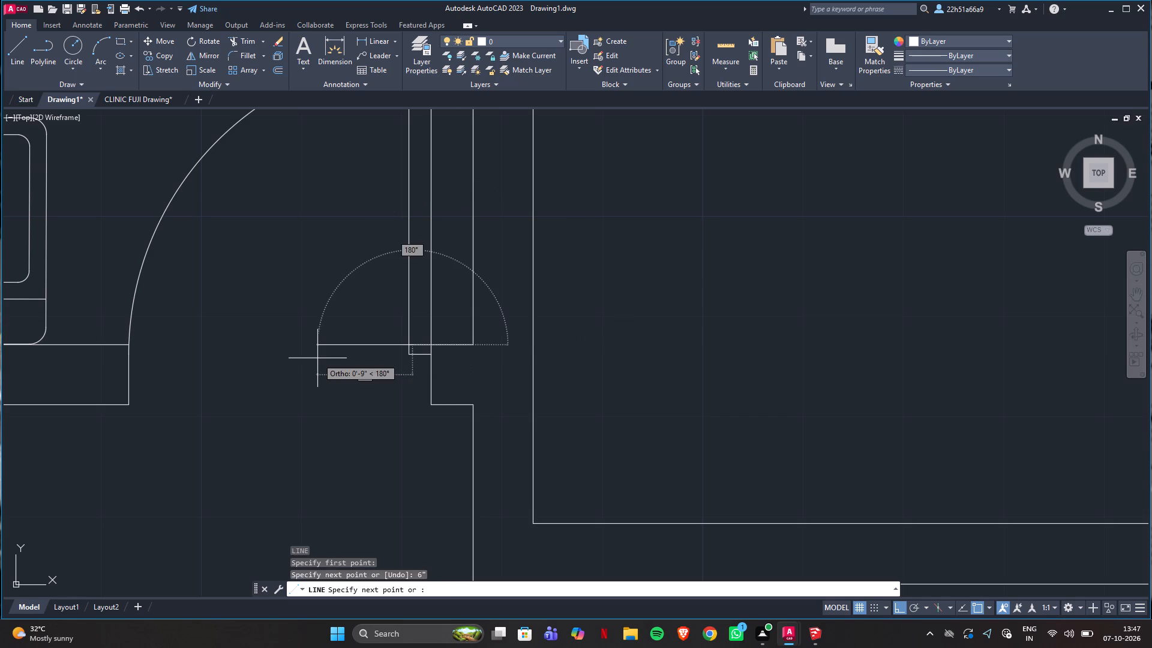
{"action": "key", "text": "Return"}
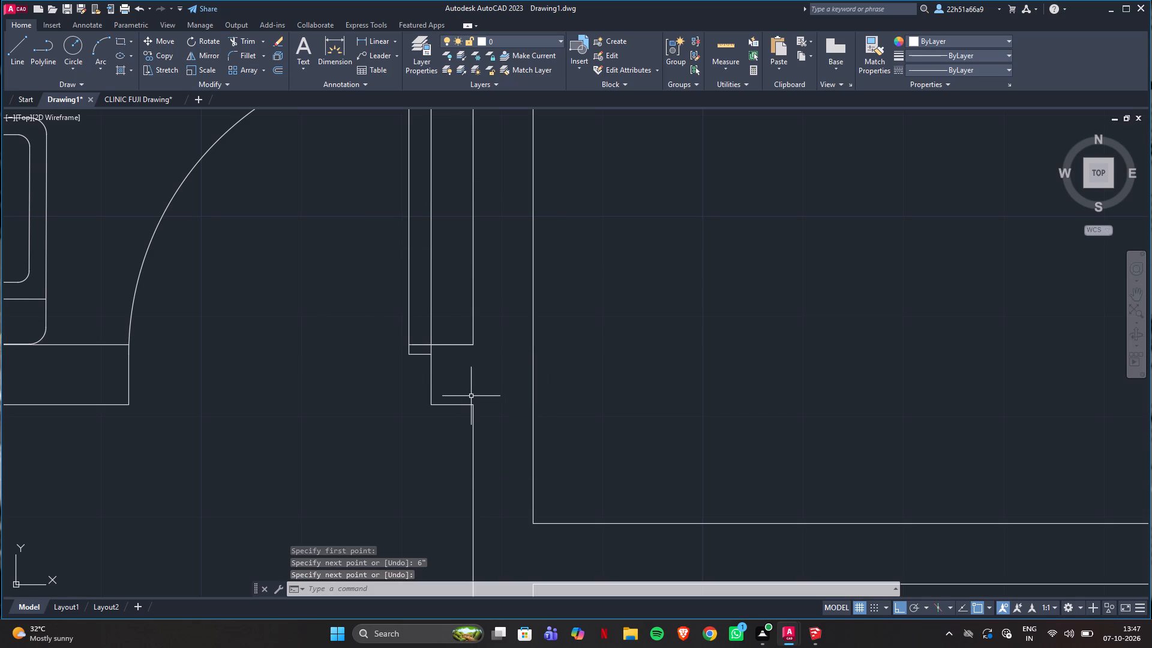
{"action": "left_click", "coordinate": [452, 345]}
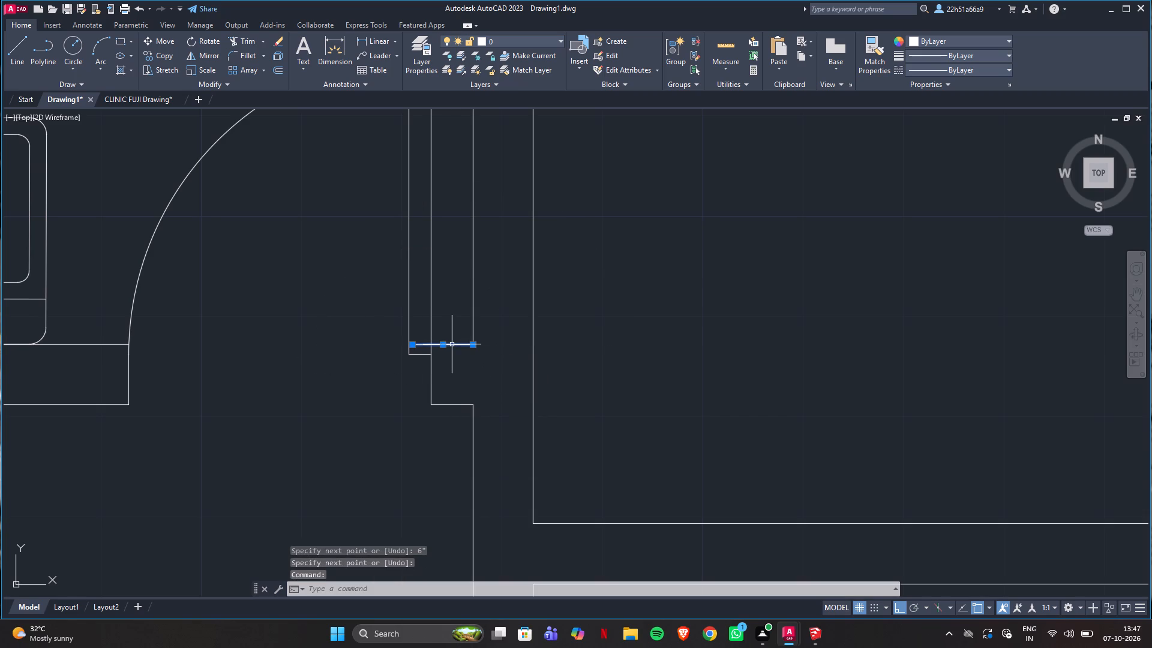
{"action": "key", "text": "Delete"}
Check Exam Room 2's door in CLINIC FUJI Drawing and draw a 6" line north from that room's inner southeast corner in Drawing1.
{"action": "scroll", "coordinate": [334, 425], "scroll_direction": "down", "scroll_amount": 3}
{"action": "middle_click_drag", "start_coordinate": [333, 441], "coordinate": [648, 299]}
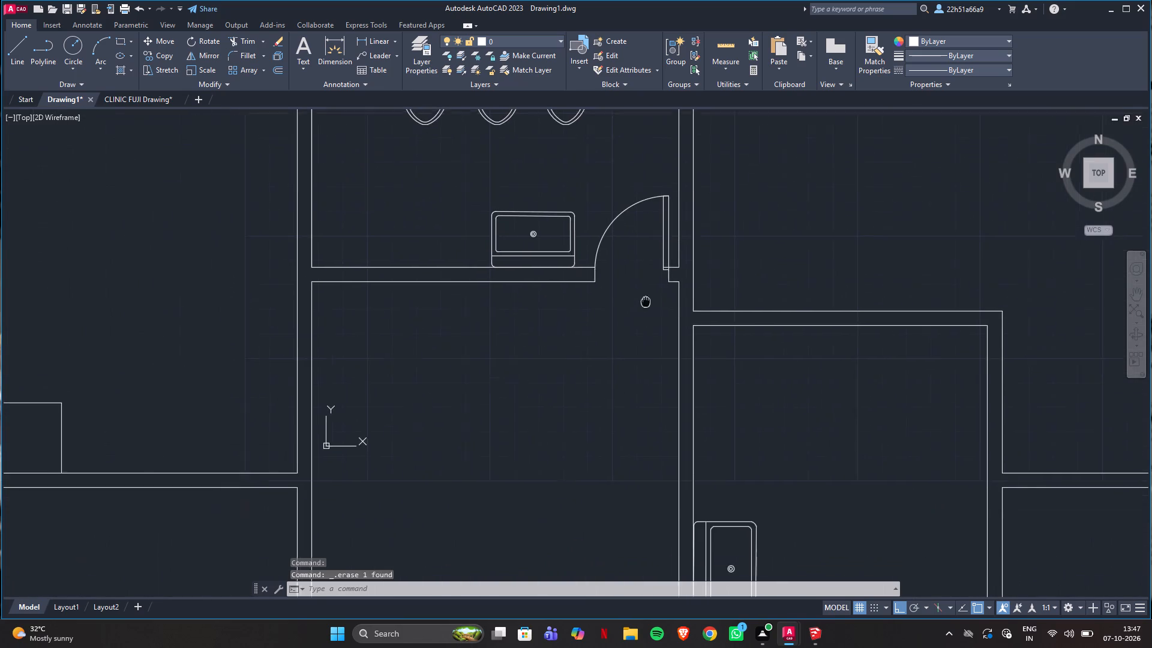
{"action": "middle_click_drag", "start_coordinate": [648, 299], "coordinate": [649, 298]}
{"action": "middle_click_drag", "start_coordinate": [509, 393], "coordinate": [699, 349]}
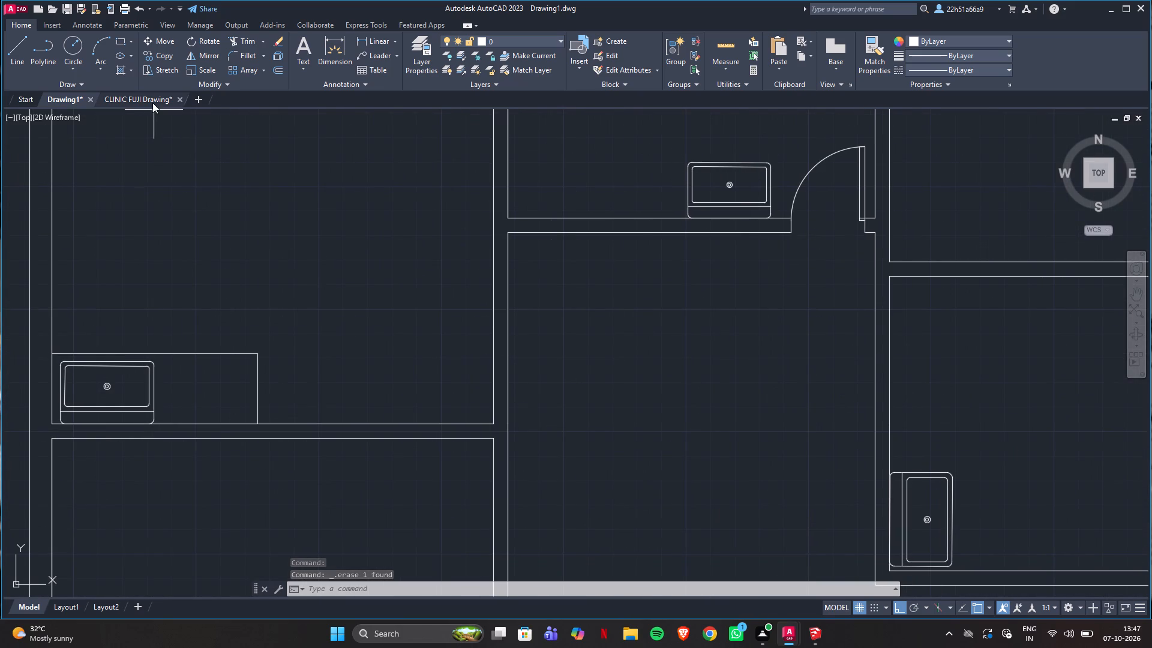
{"action": "left_click", "coordinate": [152, 95]}
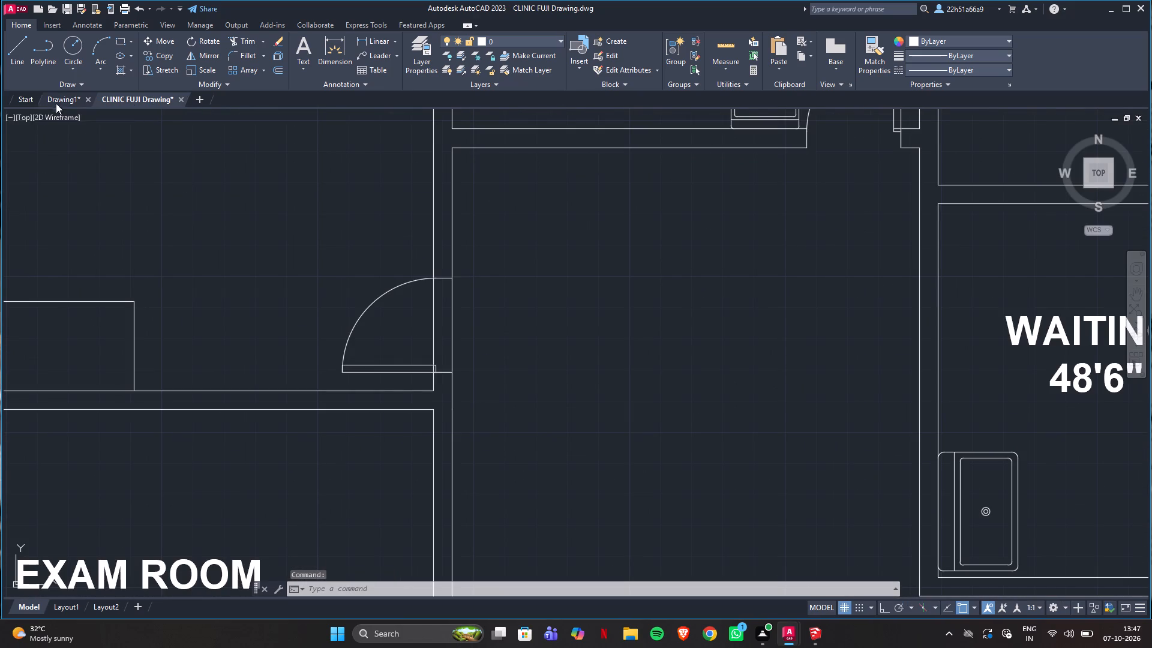
{"action": "left_click", "coordinate": [58, 98]}
{"action": "middle_click_drag", "start_coordinate": [484, 413], "coordinate": [407, 317]}
{"action": "scroll", "coordinate": [435, 339], "scroll_direction": "up", "scroll_amount": 2}
{"action": "key", "text": "l"}
{"action": "key", "text": "Return"}
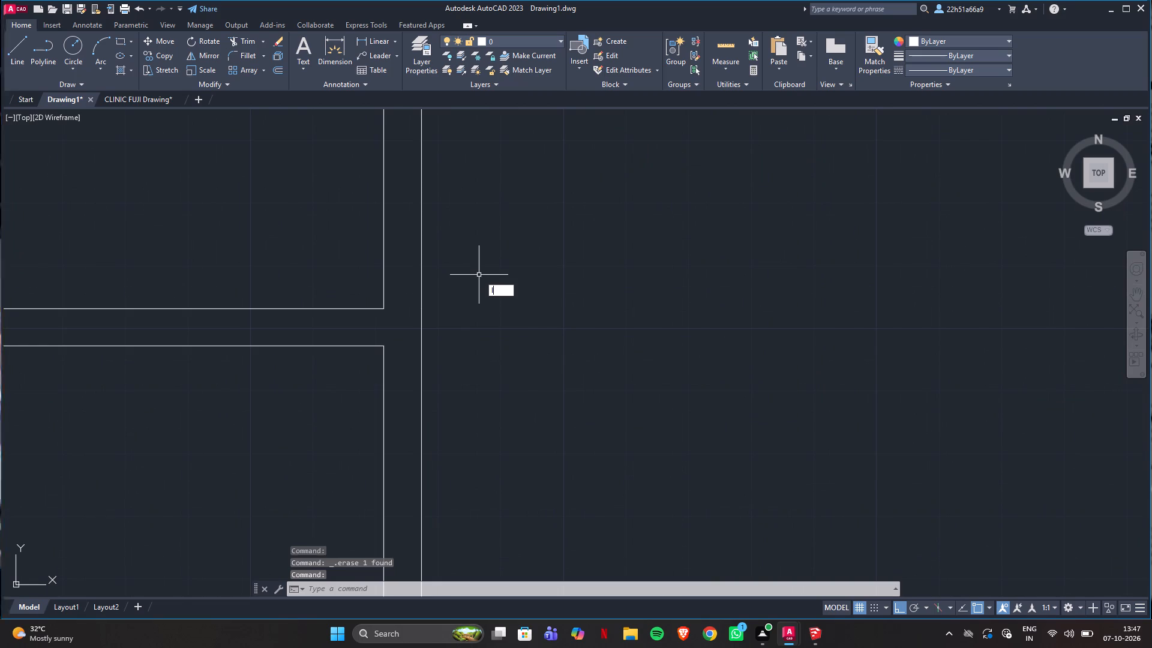
{"action": "left_click", "coordinate": [382, 307]}
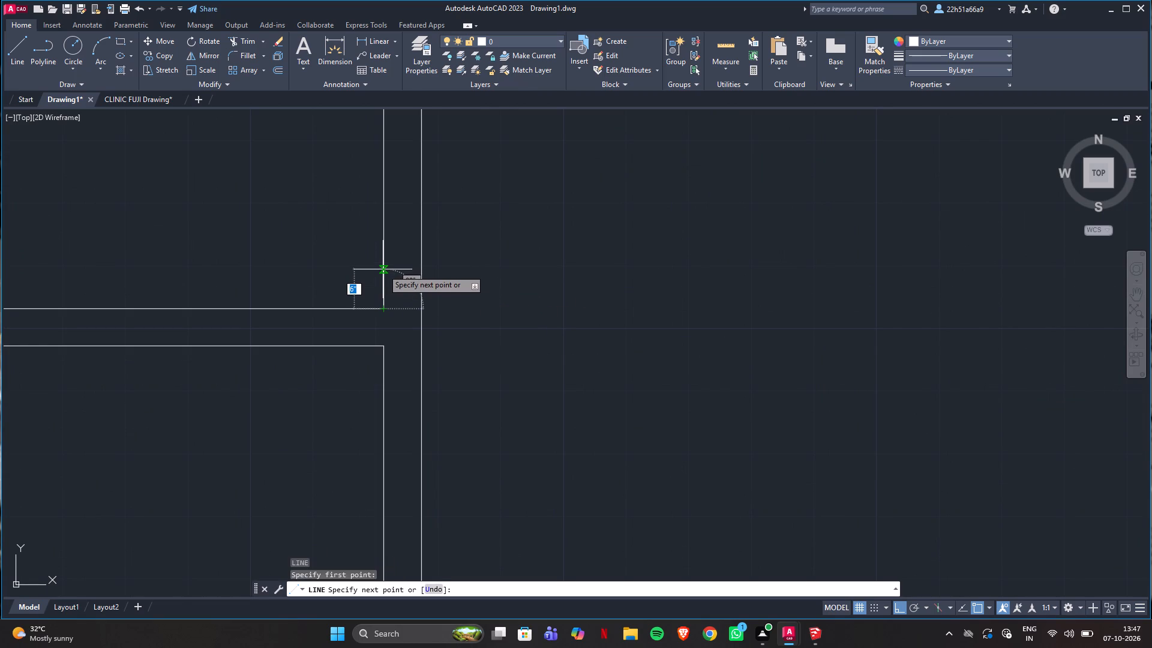
{"action": "type", "text": "6\""}
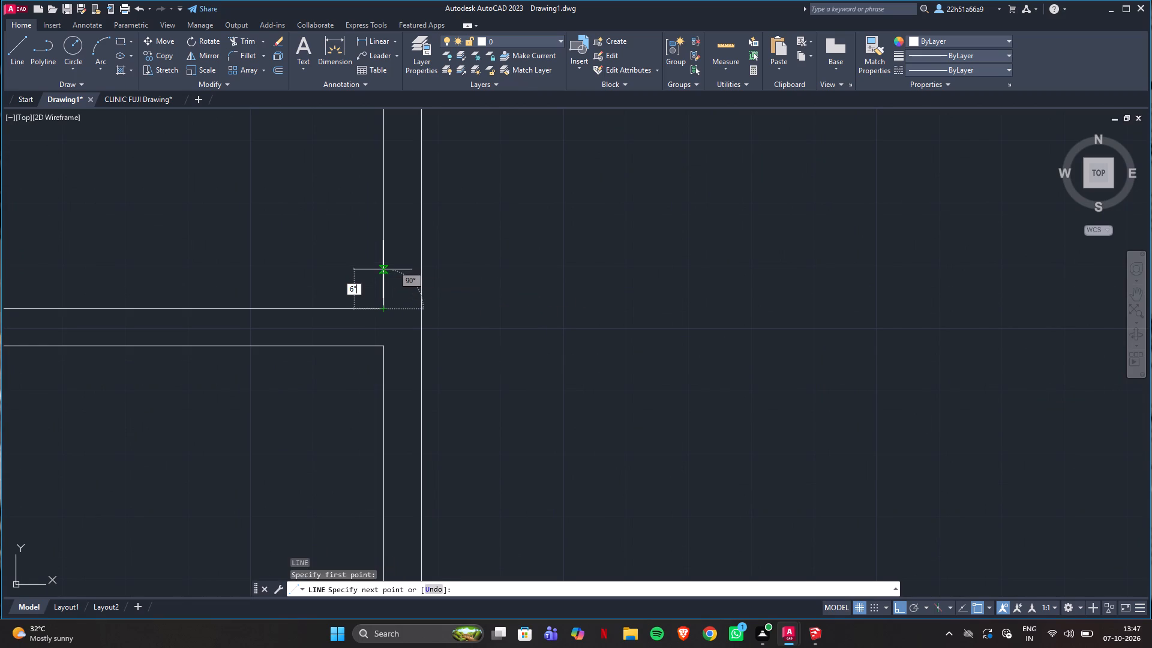
{"action": "key", "text": "Return"}
{"action": "key", "text": "Return"}
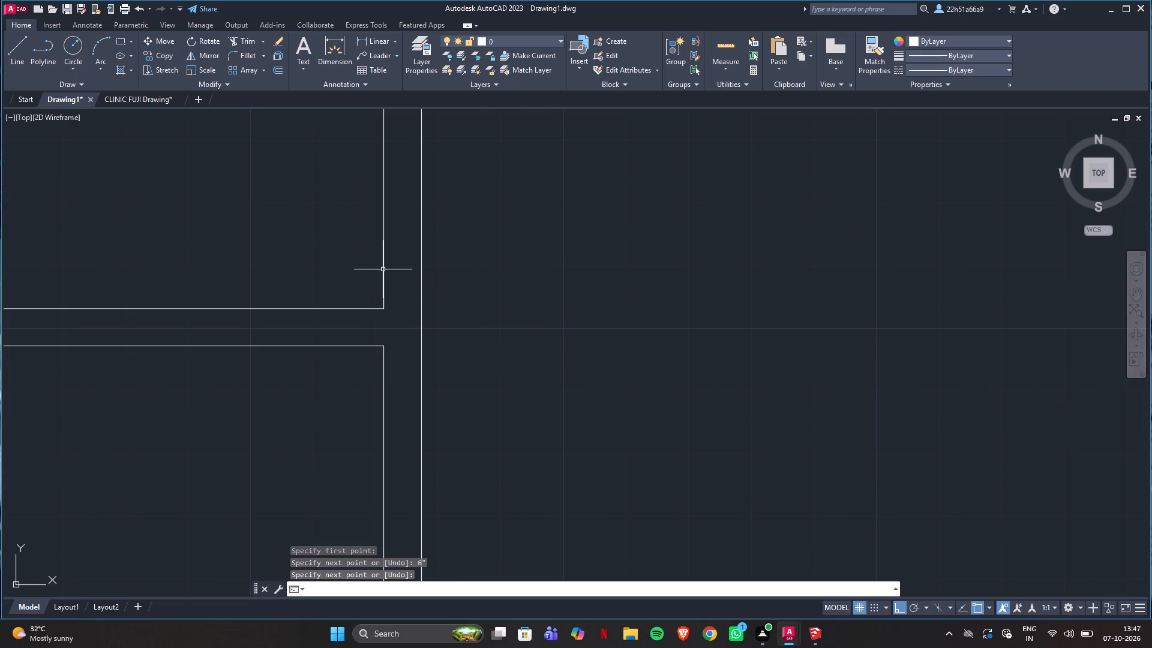
Copy Toilet 2's door horizontally west into Exam Room 2.
{"action": "scroll", "coordinate": [334, 264], "scroll_direction": "down", "scroll_amount": 2}
{"action": "middle_click_drag", "start_coordinate": [448, 245], "coordinate": [399, 347]}
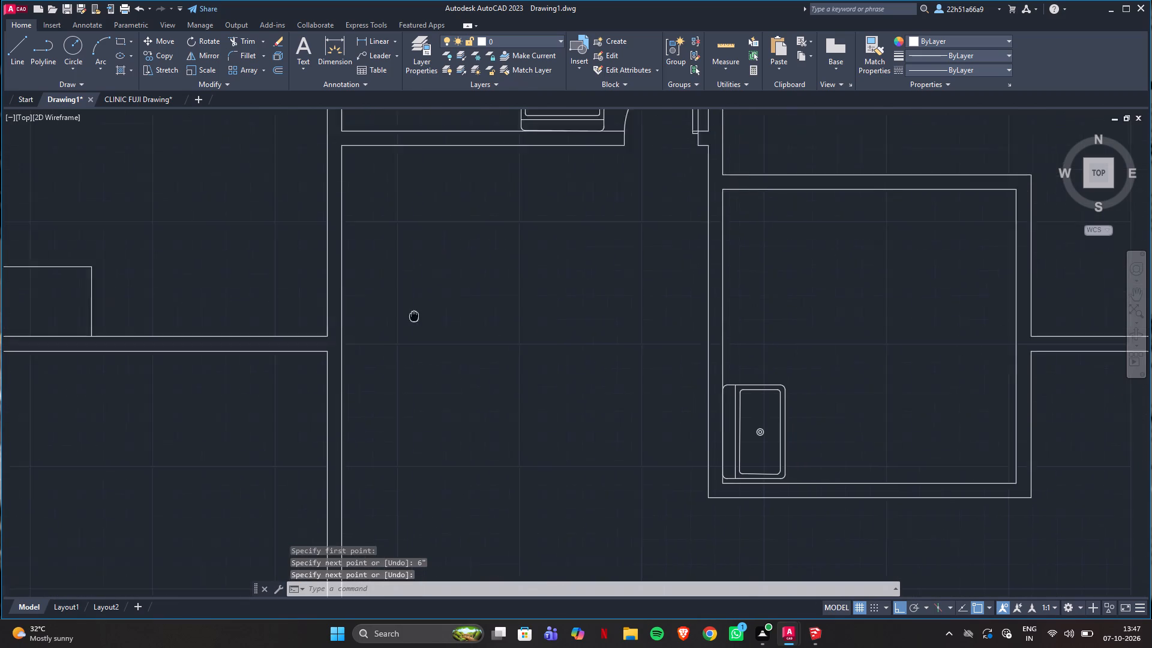
{"action": "middle_click_drag", "start_coordinate": [399, 347], "coordinate": [367, 436]}
{"action": "left_click", "coordinate": [602, 209]}
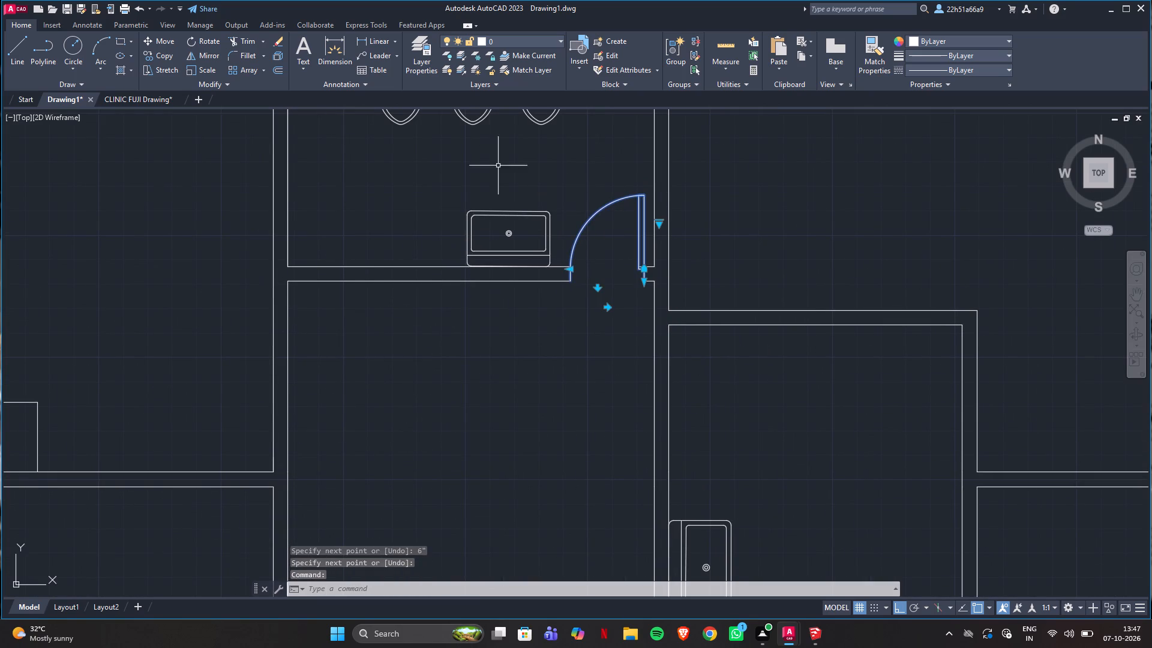
{"action": "left_click", "coordinate": [166, 58]}
{"action": "left_click", "coordinate": [642, 265]}
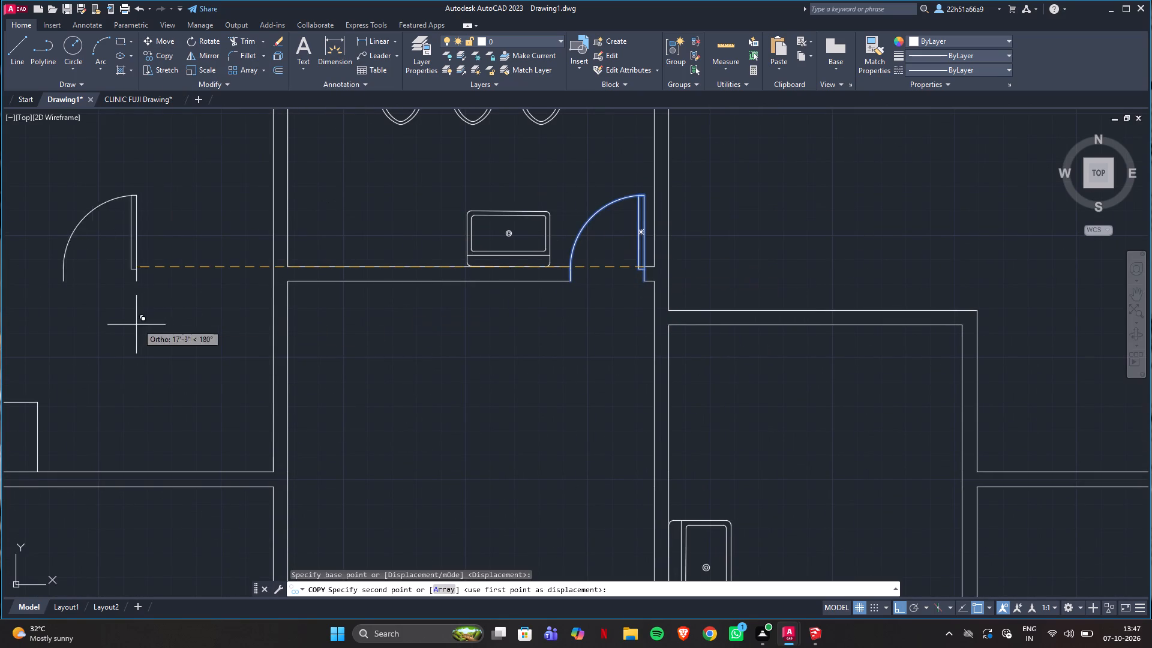
{"action": "left_click", "coordinate": [181, 370]}
{"action": "key", "text": "Escape"}
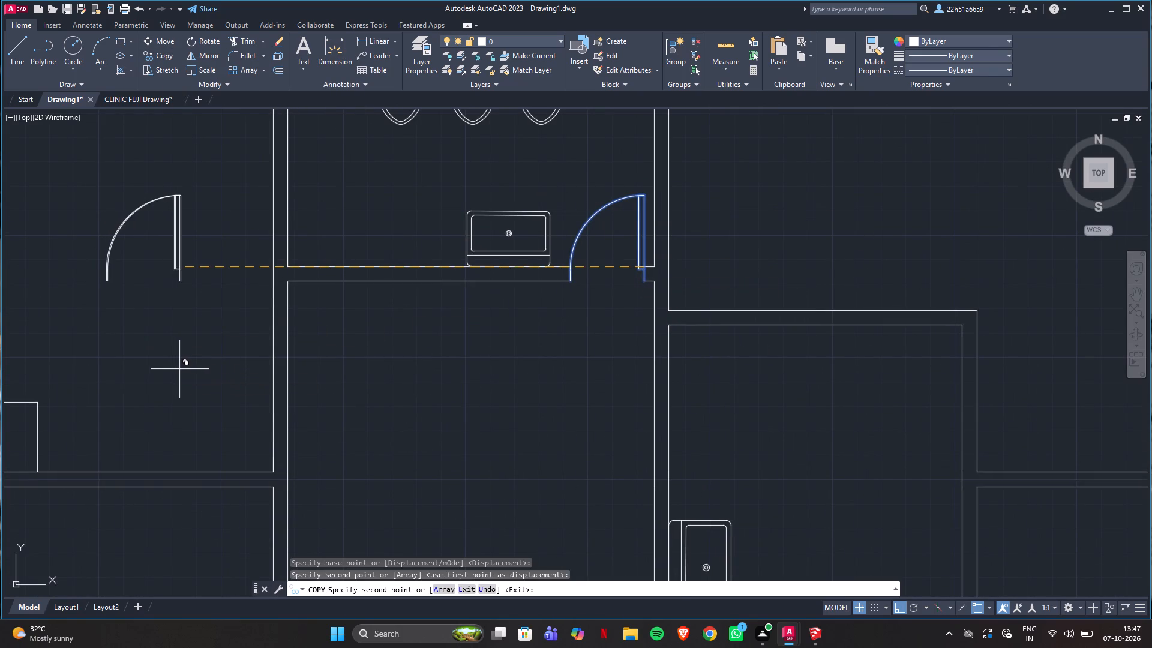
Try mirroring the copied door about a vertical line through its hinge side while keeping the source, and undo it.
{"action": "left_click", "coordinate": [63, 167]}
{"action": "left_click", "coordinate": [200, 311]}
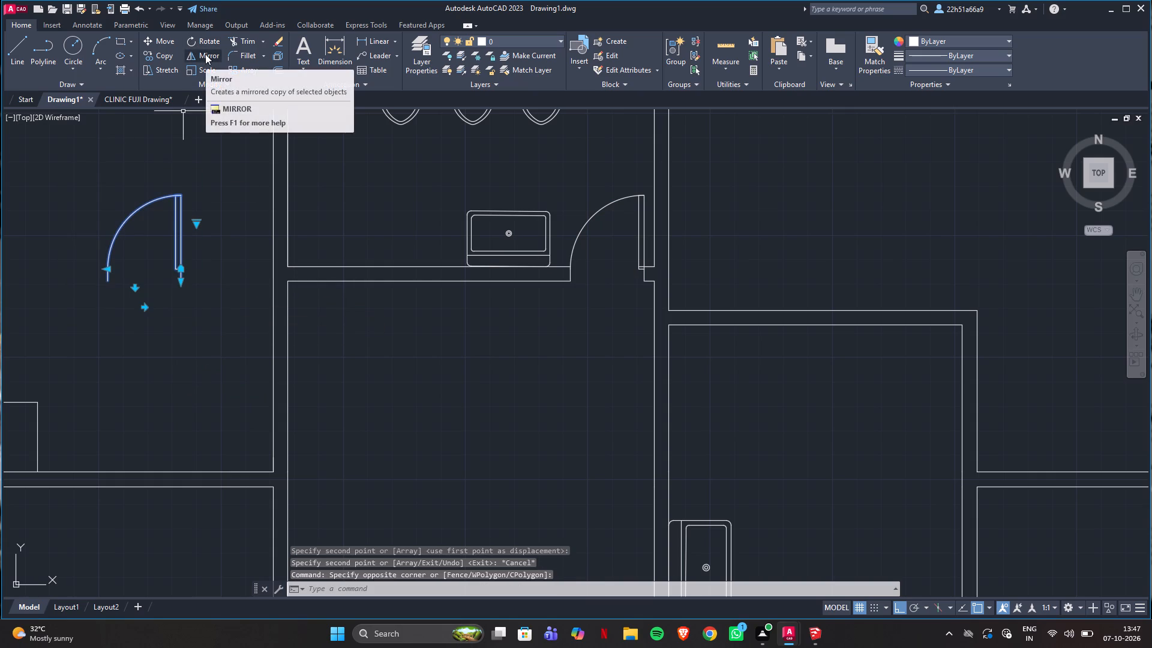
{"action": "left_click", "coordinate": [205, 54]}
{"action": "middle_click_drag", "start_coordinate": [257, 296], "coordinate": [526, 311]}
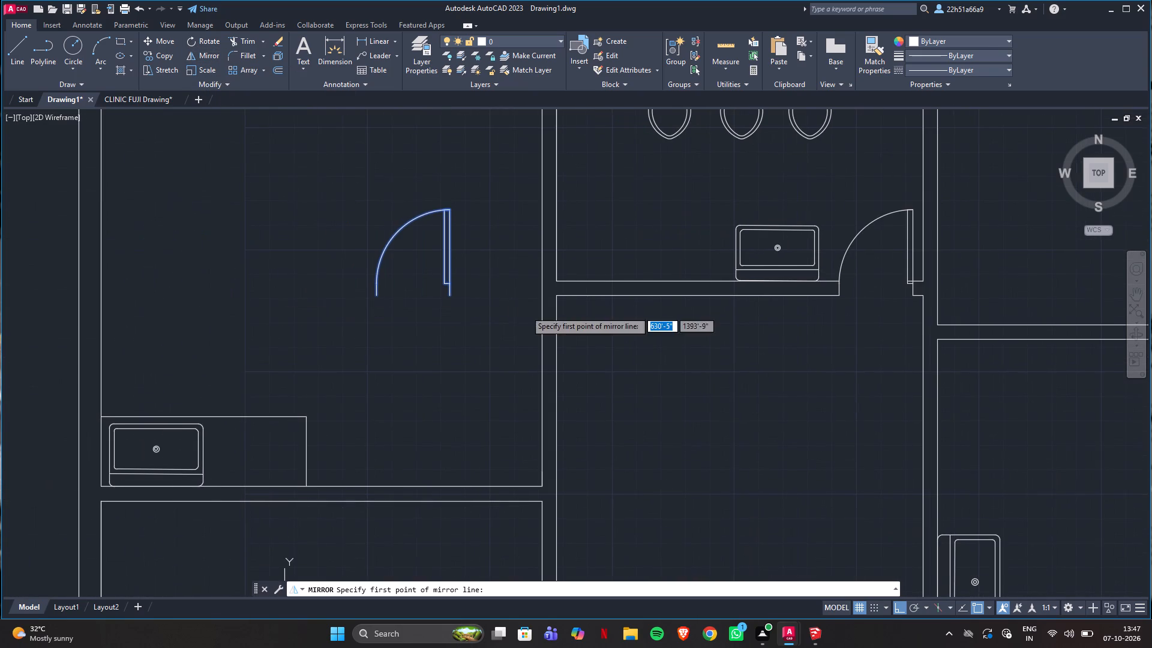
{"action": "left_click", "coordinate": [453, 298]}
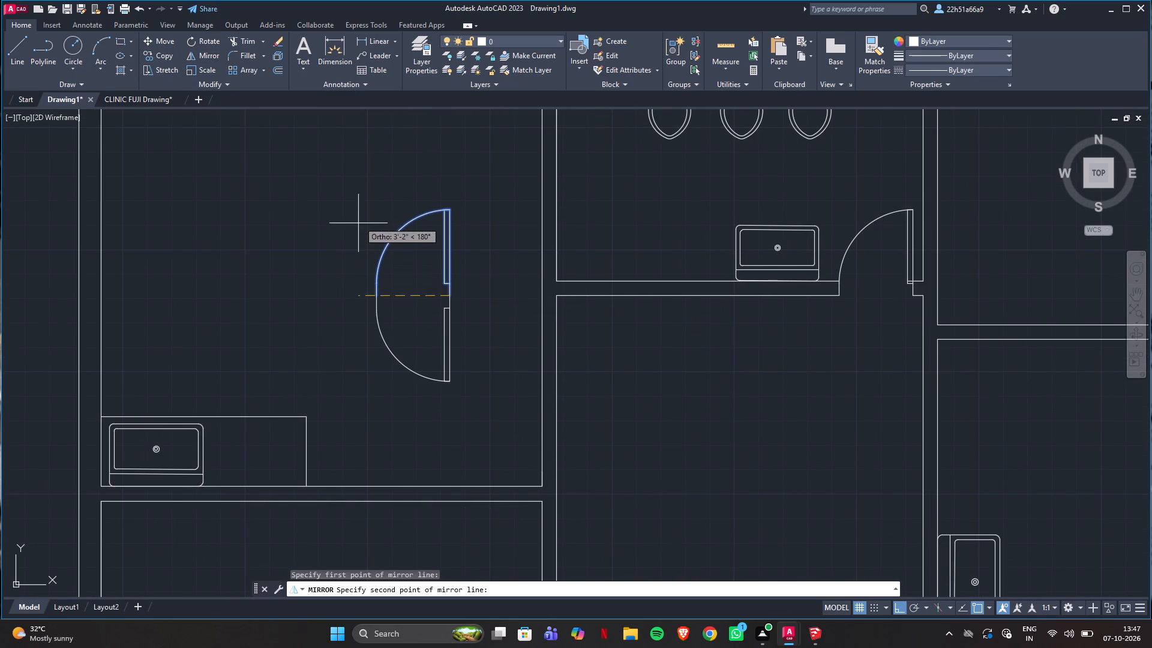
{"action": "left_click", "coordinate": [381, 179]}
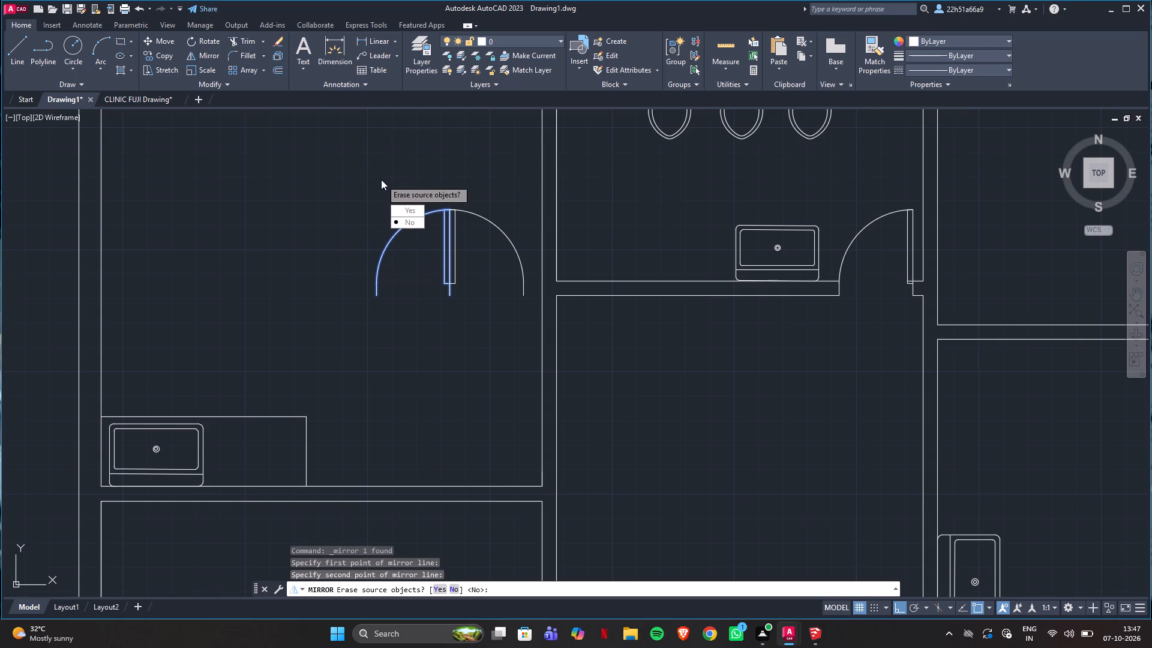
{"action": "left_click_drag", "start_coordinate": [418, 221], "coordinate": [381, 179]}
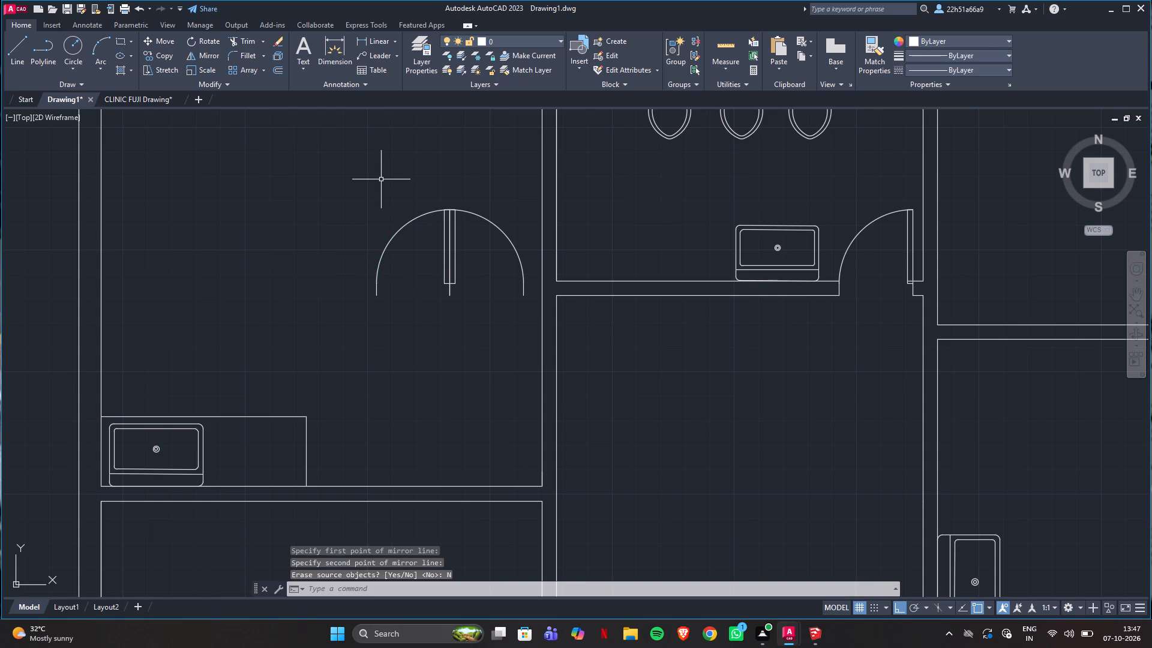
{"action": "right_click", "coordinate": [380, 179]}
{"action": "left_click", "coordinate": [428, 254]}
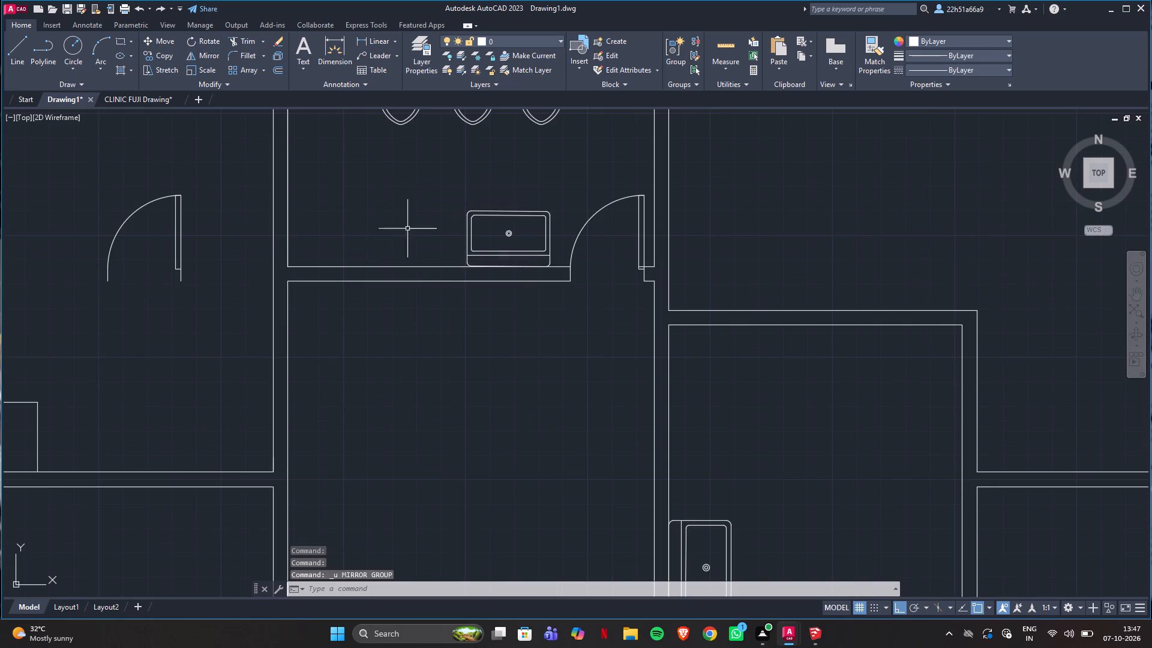
Mirror the copied door in Exam Room 2 about a vertical line through its hinge side, erasing the source.
{"action": "left_click", "coordinate": [76, 182]}
{"action": "left_click", "coordinate": [214, 313]}
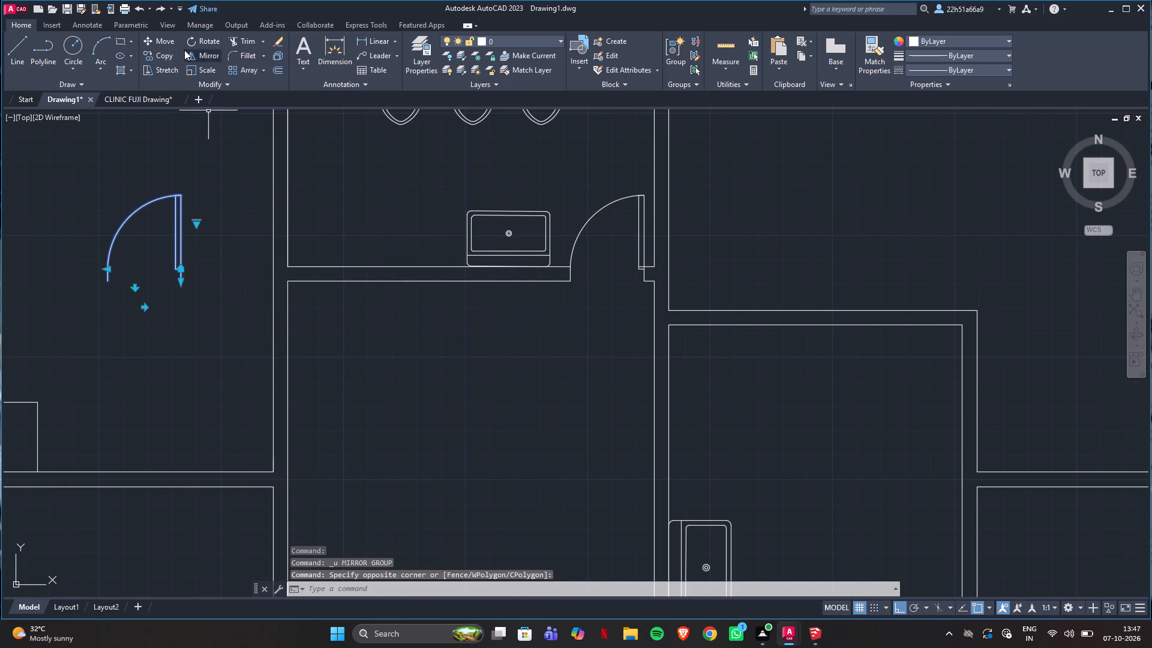
{"action": "left_click", "coordinate": [197, 55]}
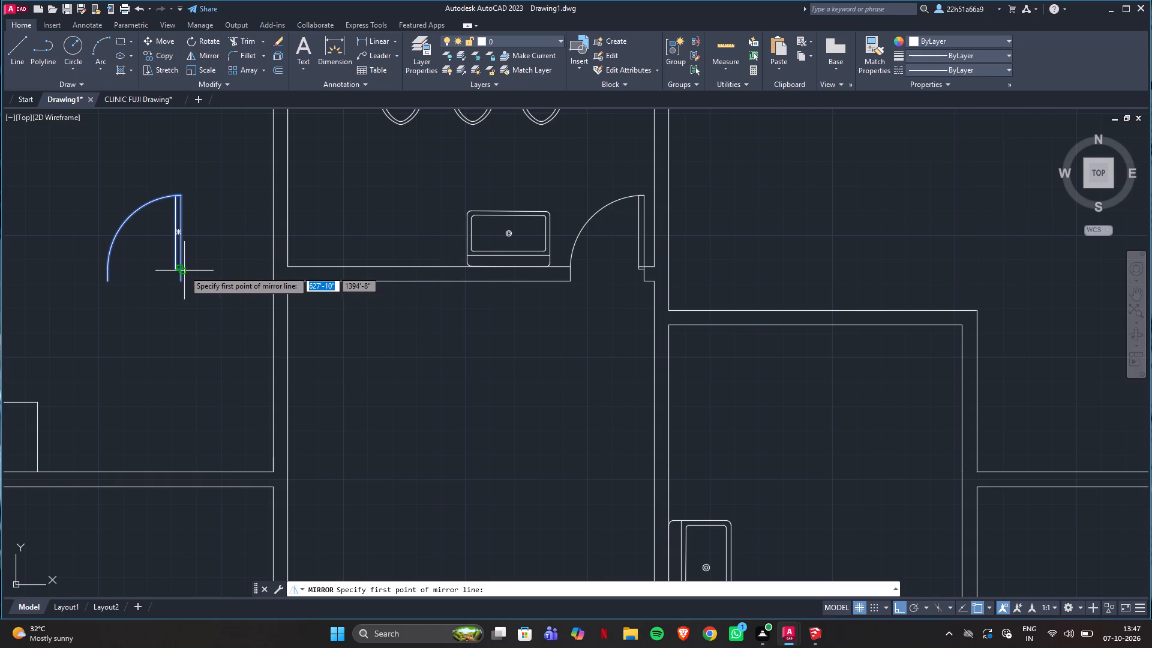
{"action": "left_click", "coordinate": [182, 280]}
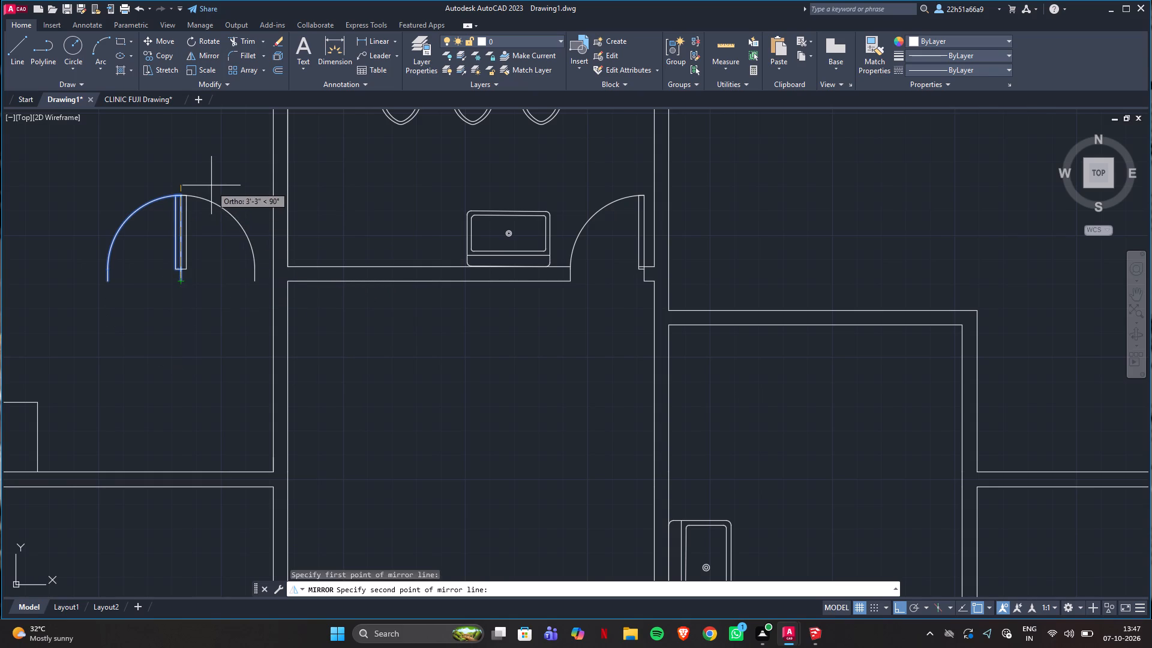
{"action": "left_click", "coordinate": [211, 185]}
{"action": "left_click_drag", "start_coordinate": [236, 214], "coordinate": [211, 185]}
Rotate the mirrored door 90° counterclockwise about the lower end of its hinge side.
{"action": "left_click", "coordinate": [137, 167]}
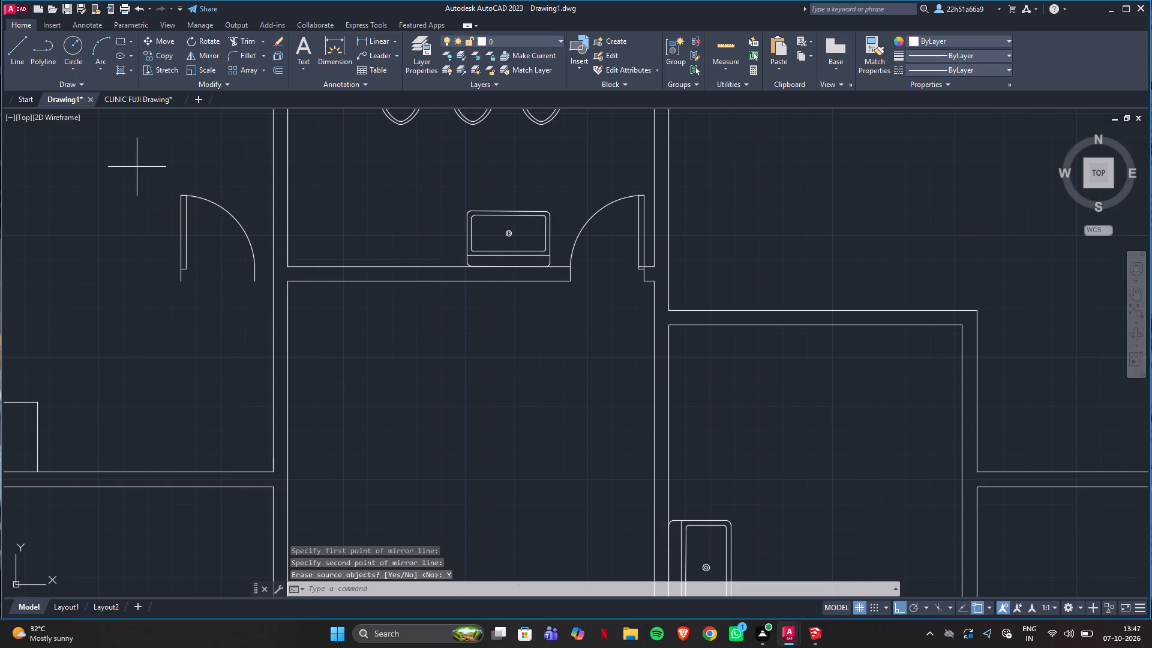
{"action": "left_click", "coordinate": [260, 310]}
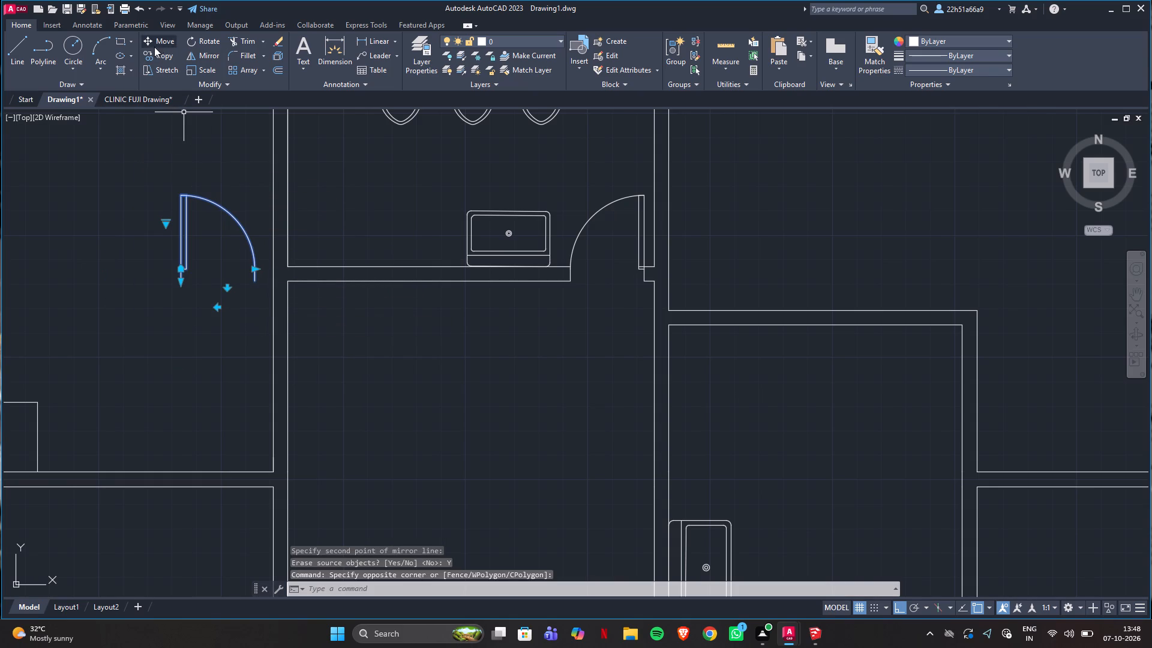
{"action": "left_click", "coordinate": [196, 41]}
{"action": "left_click", "coordinate": [183, 284]}
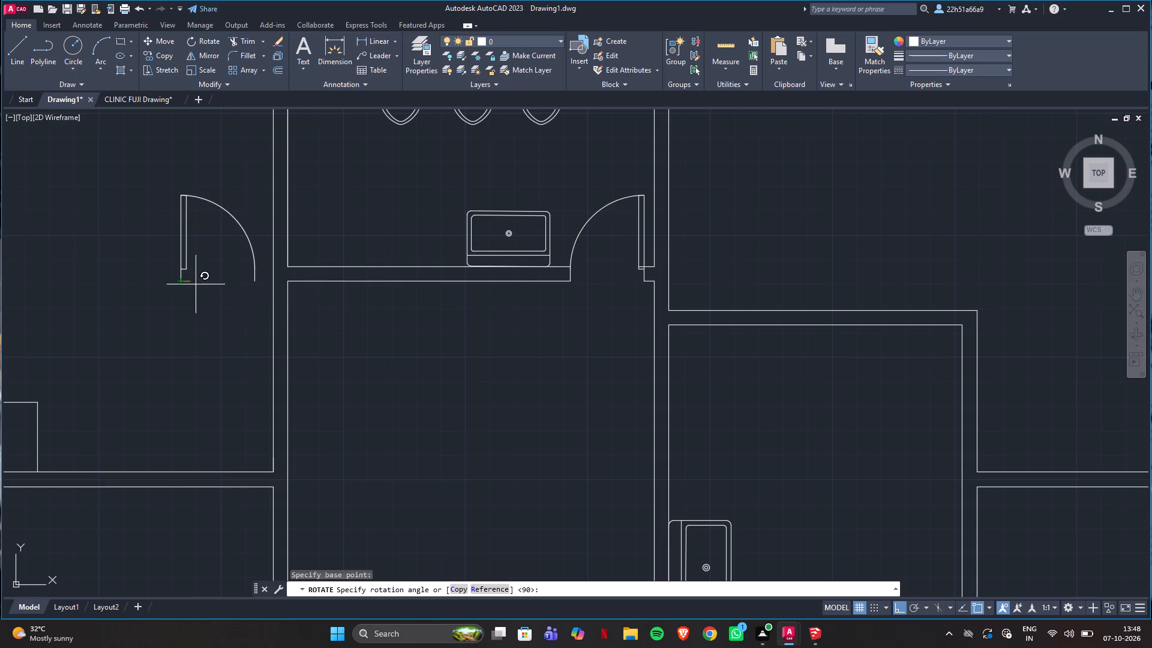
{"action": "left_click", "coordinate": [193, 157]}
Set the door's rotation to 90° counterclockwise about the lower end of its hinge side.
{"action": "left_click", "coordinate": [61, 191]}
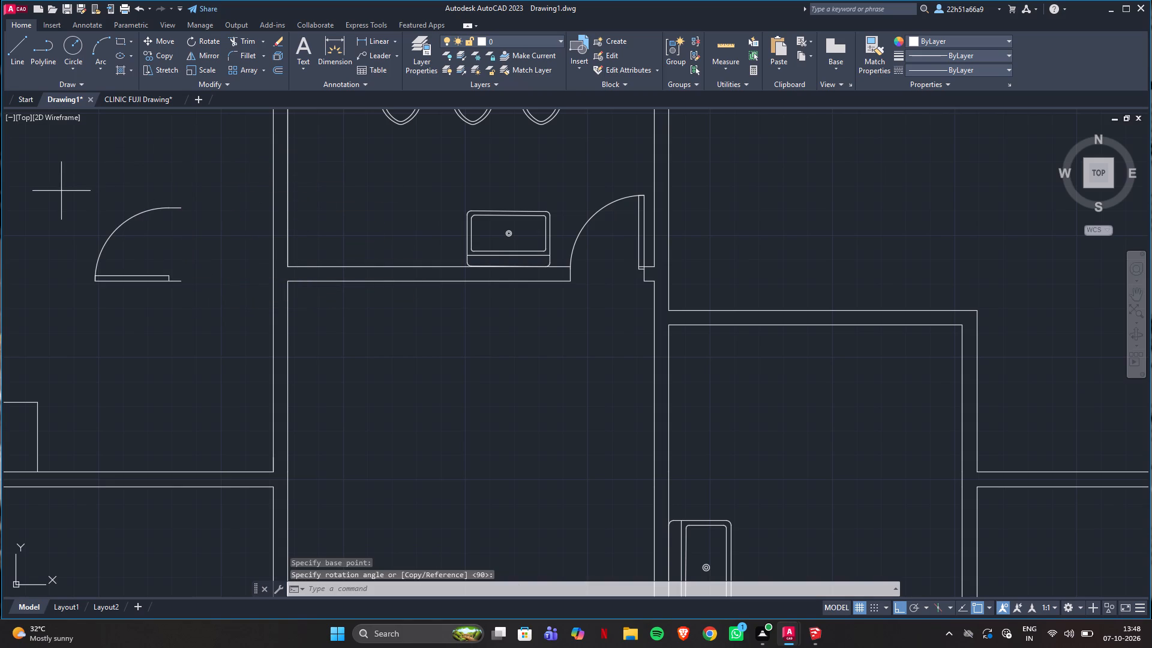
Move the rotated door by its lower hinge end onto the inner face of Exam Room 2's east wall, just above the lower corner.
{"action": "left_click", "coordinate": [255, 347]}
{"action": "left_click", "coordinate": [151, 41]}
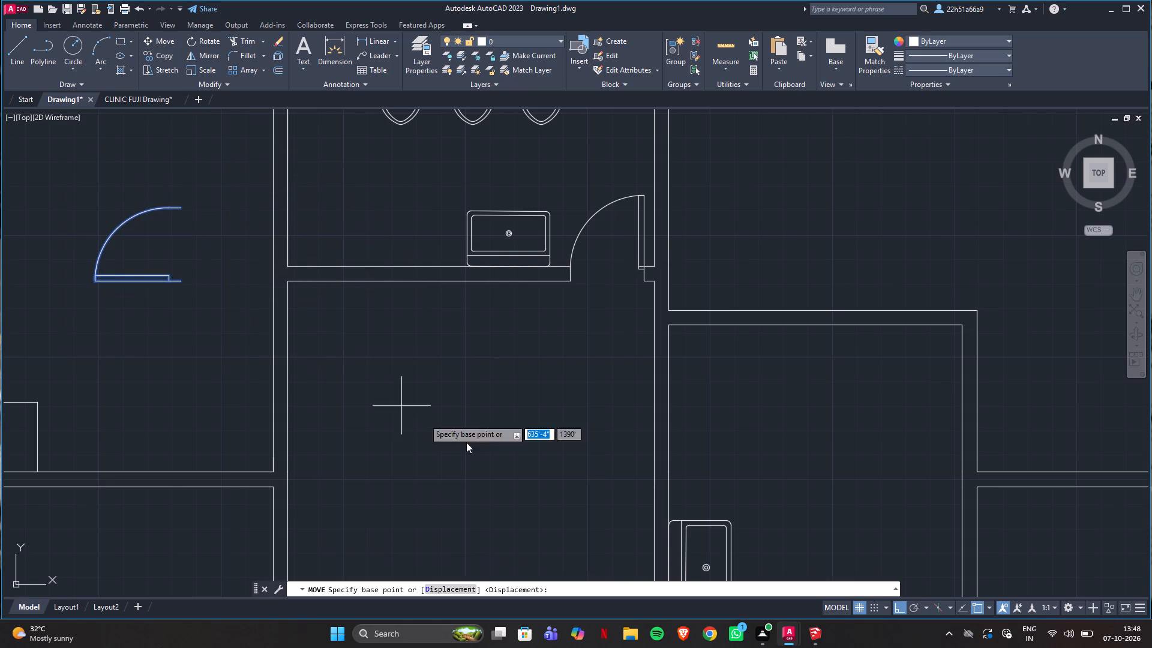
{"action": "left_click", "coordinate": [901, 610]}
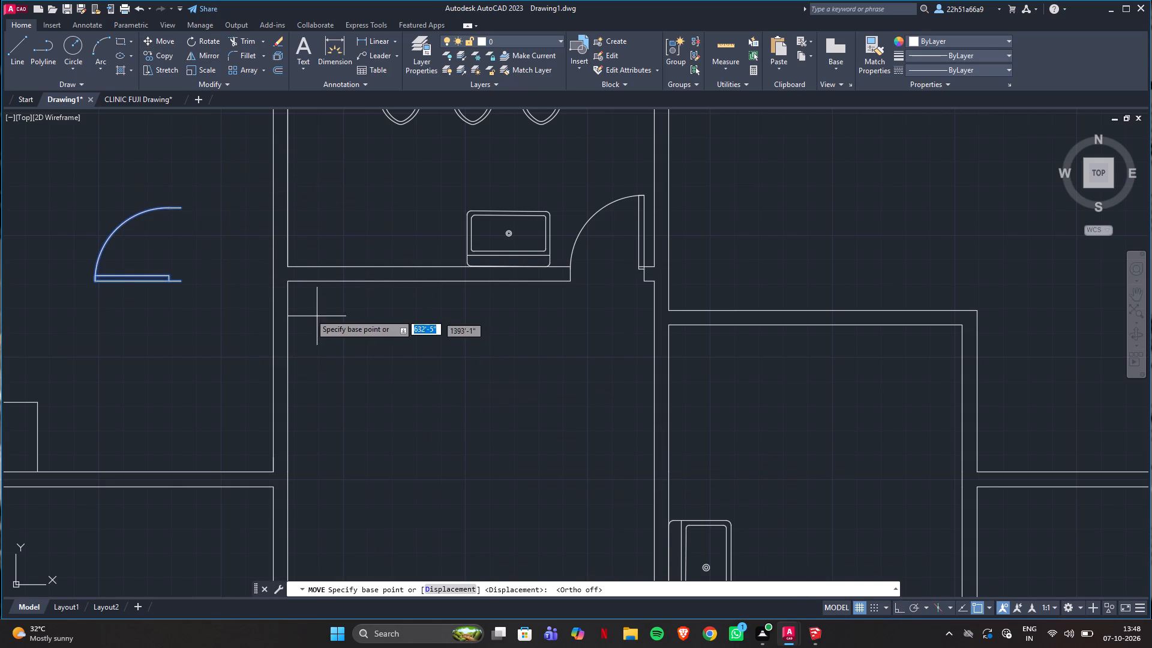
{"action": "left_click", "coordinate": [182, 283]}
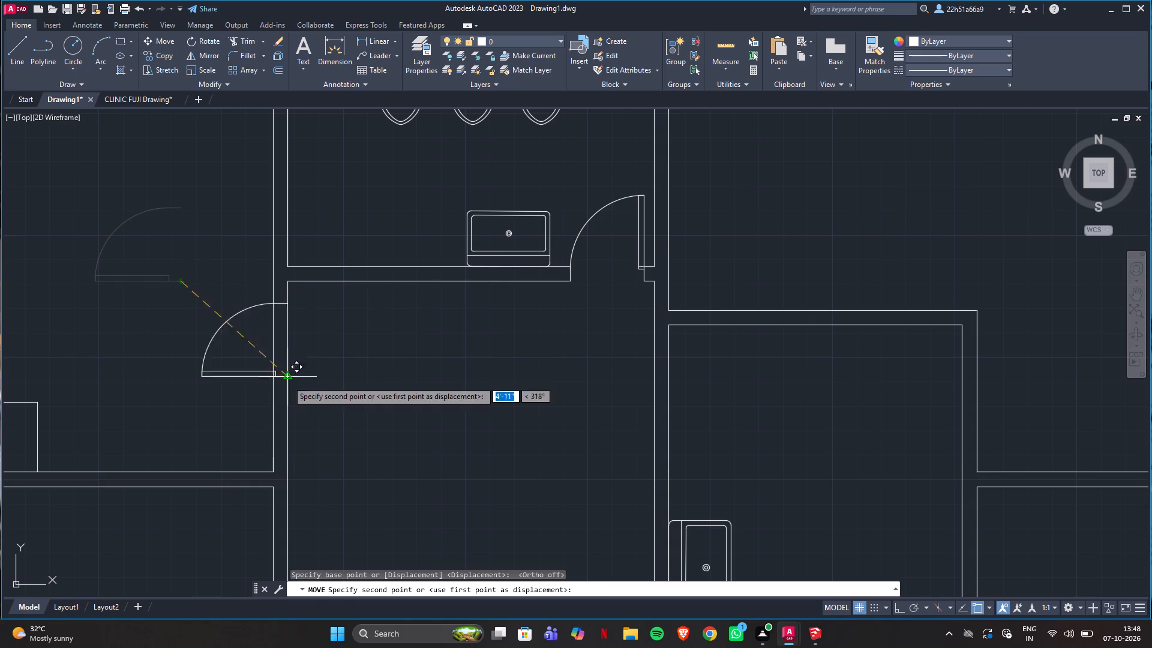
{"action": "left_click", "coordinate": [272, 457]}
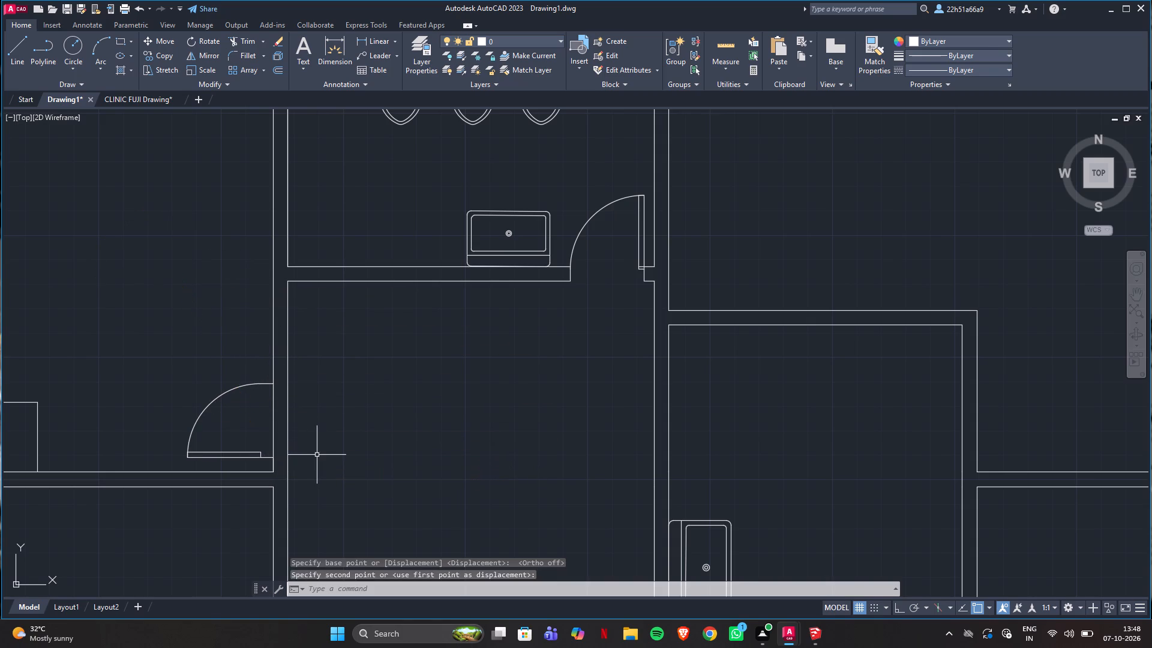
Move Exam Room 2's door east across the wall thickness so its jamb lines end on the wall's outer face.
{"action": "middle_click_drag", "start_coordinate": [336, 454], "coordinate": [446, 397]}
{"action": "left_click", "coordinate": [277, 306]}
{"action": "left_click", "coordinate": [407, 411]}
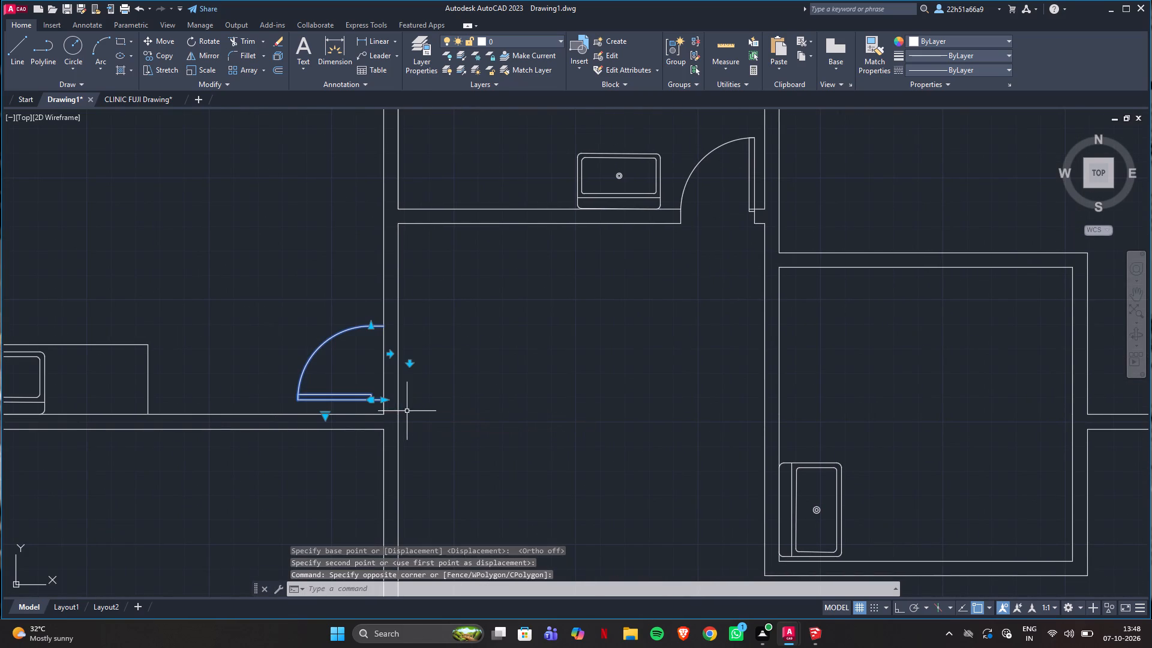
{"action": "left_click", "coordinate": [152, 37]}
{"action": "scroll", "coordinate": [396, 421], "scroll_direction": "up", "scroll_amount": 3}
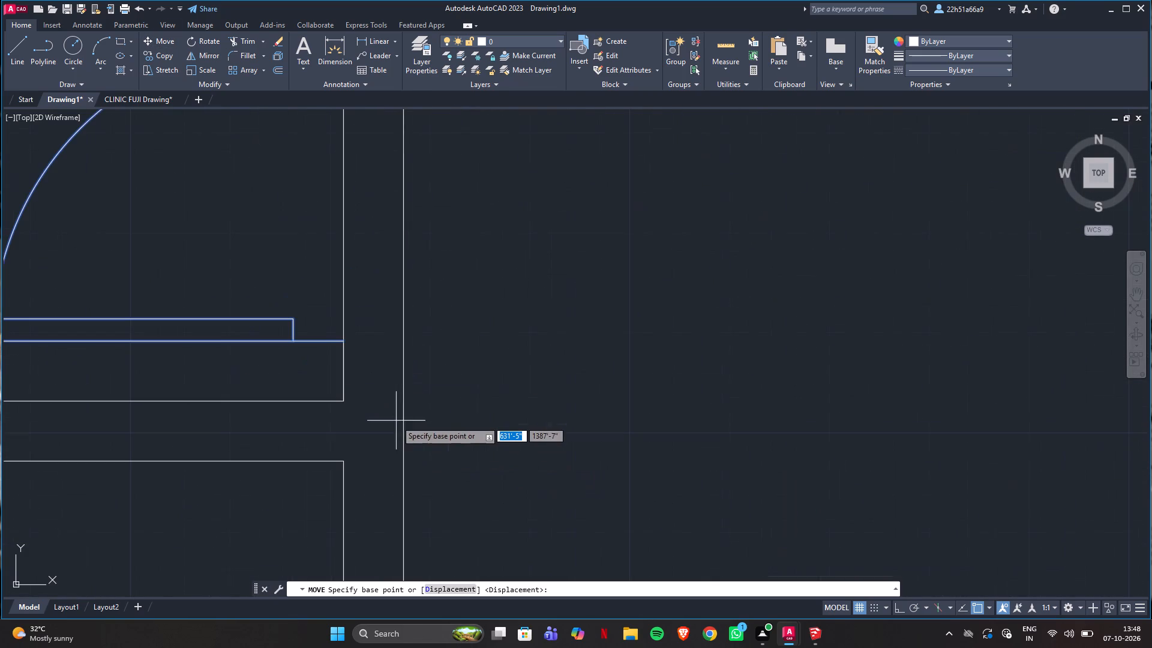
{"action": "left_click", "coordinate": [340, 344]}
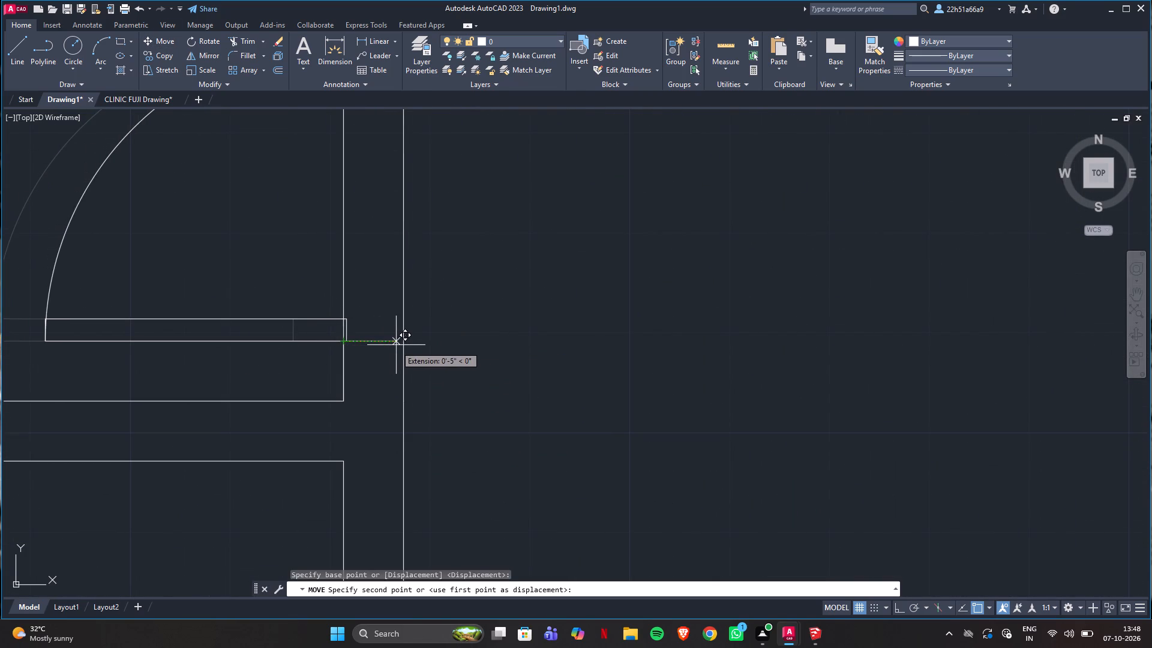
{"action": "left_click", "coordinate": [400, 344]}
Trim both east wall lines of Exam Room 2 between the door jambs to open the doorway.
{"action": "scroll", "coordinate": [454, 343], "scroll_direction": "down", "scroll_amount": 2}
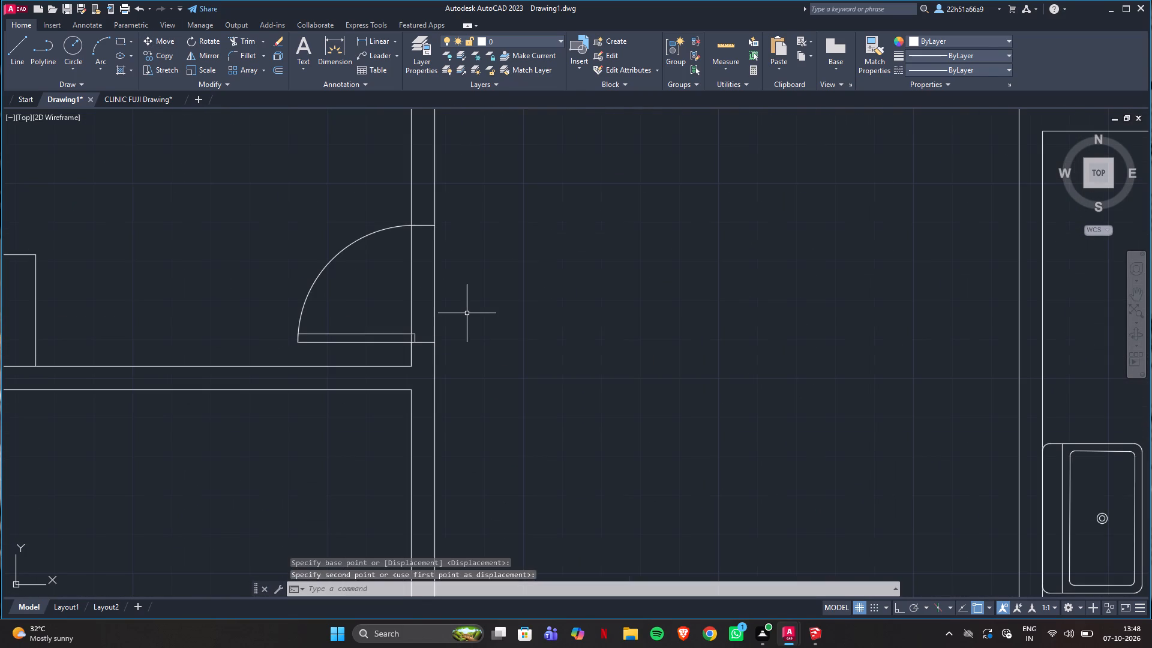
{"action": "type", "text": "tr"}
{"action": "key", "text": "Return"}
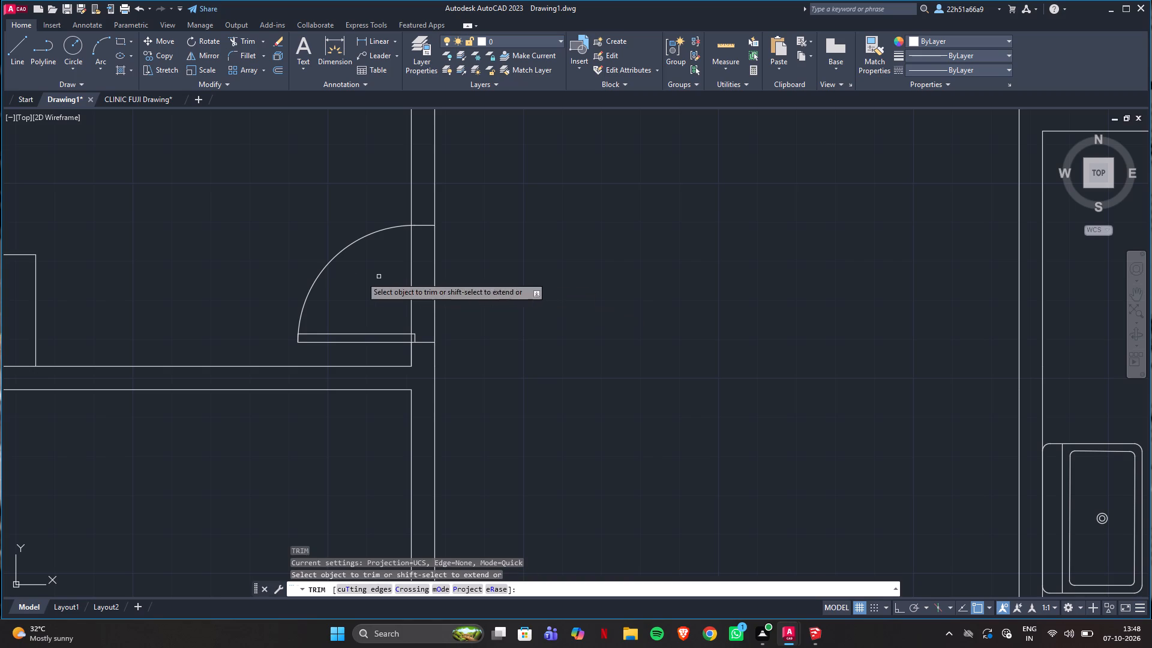
{"action": "left_click", "coordinate": [410, 278]}
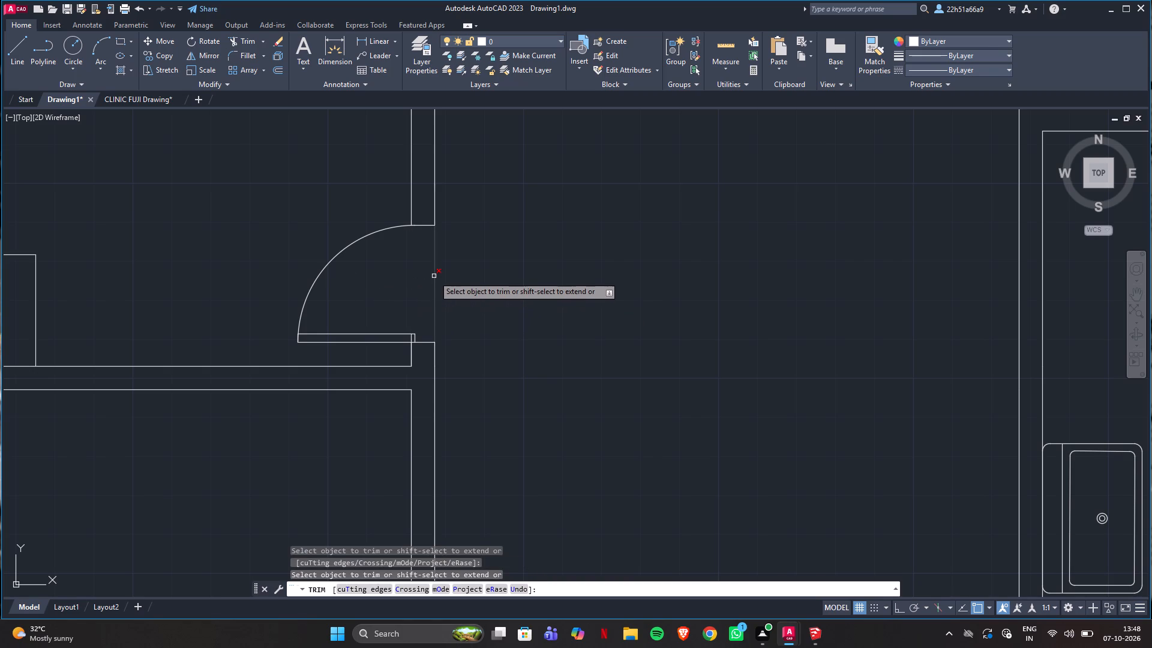
{"action": "left_click", "coordinate": [434, 276]}
{"action": "key", "text": "Escape"}
Compare the new doorway with the exam room doors in CLINIC FUJI Drawing and return to Drawing1.
{"action": "scroll", "coordinate": [480, 287], "scroll_direction": "down", "scroll_amount": 2}
{"action": "middle_click_drag", "start_coordinate": [482, 289], "coordinate": [457, 287]}
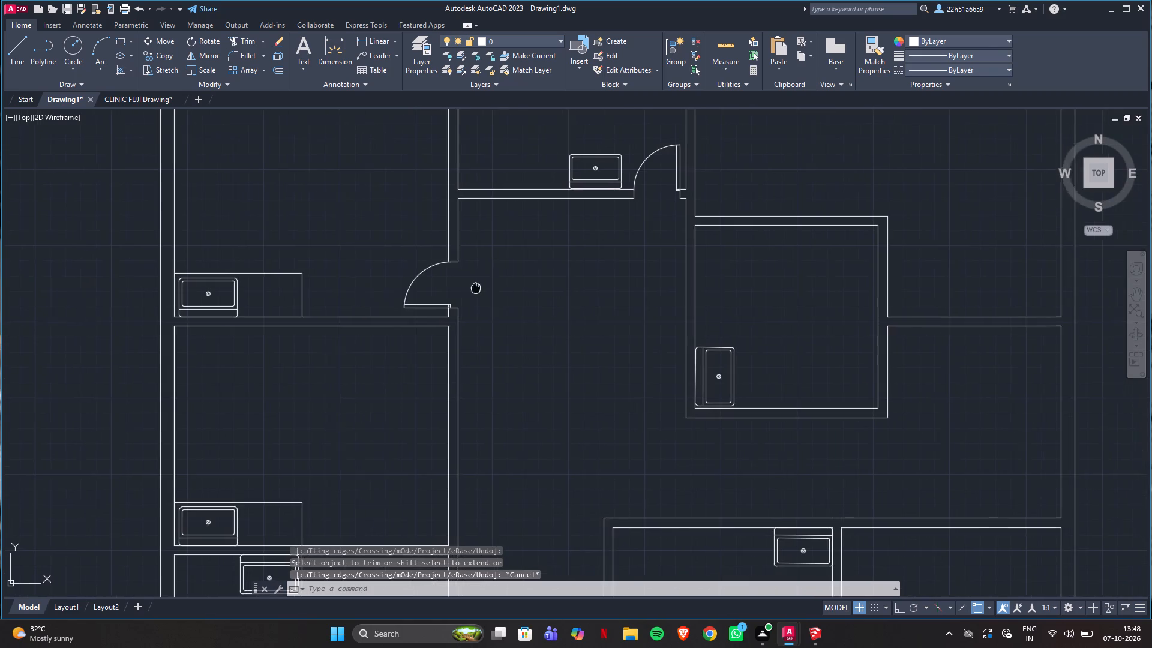
{"action": "middle_click_drag", "start_coordinate": [457, 287], "coordinate": [377, 305]}
{"action": "left_click", "coordinate": [139, 96]}
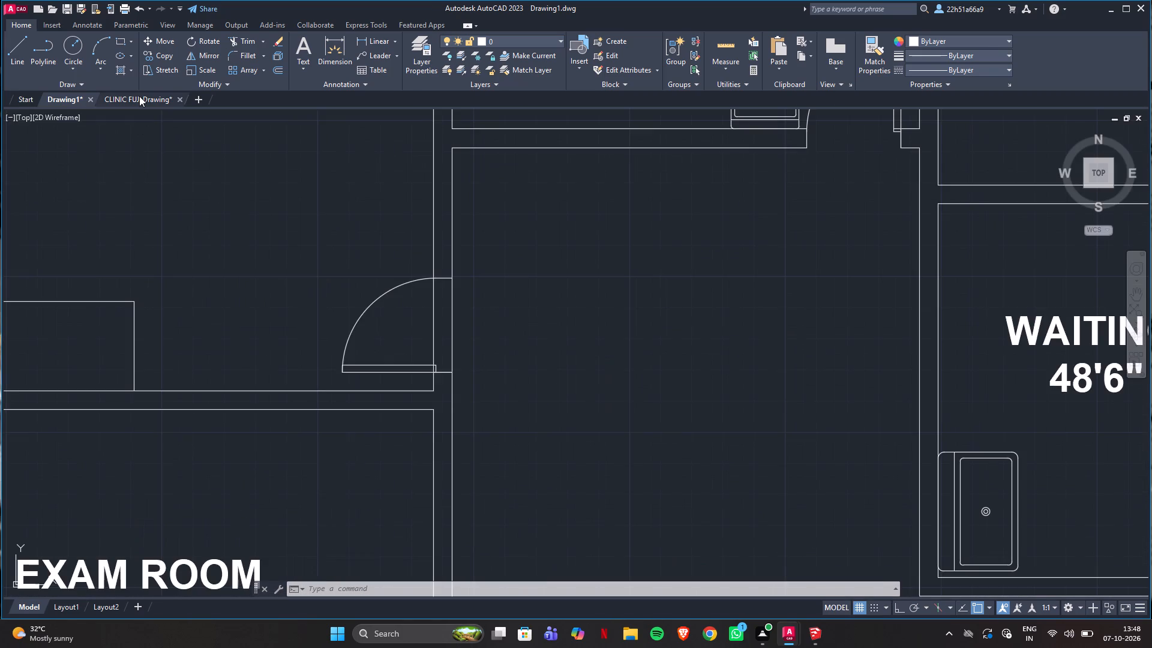
{"action": "scroll", "coordinate": [311, 291], "scroll_direction": "down", "scroll_amount": 3}
{"action": "middle_click_drag", "start_coordinate": [344, 421], "coordinate": [353, 329]}
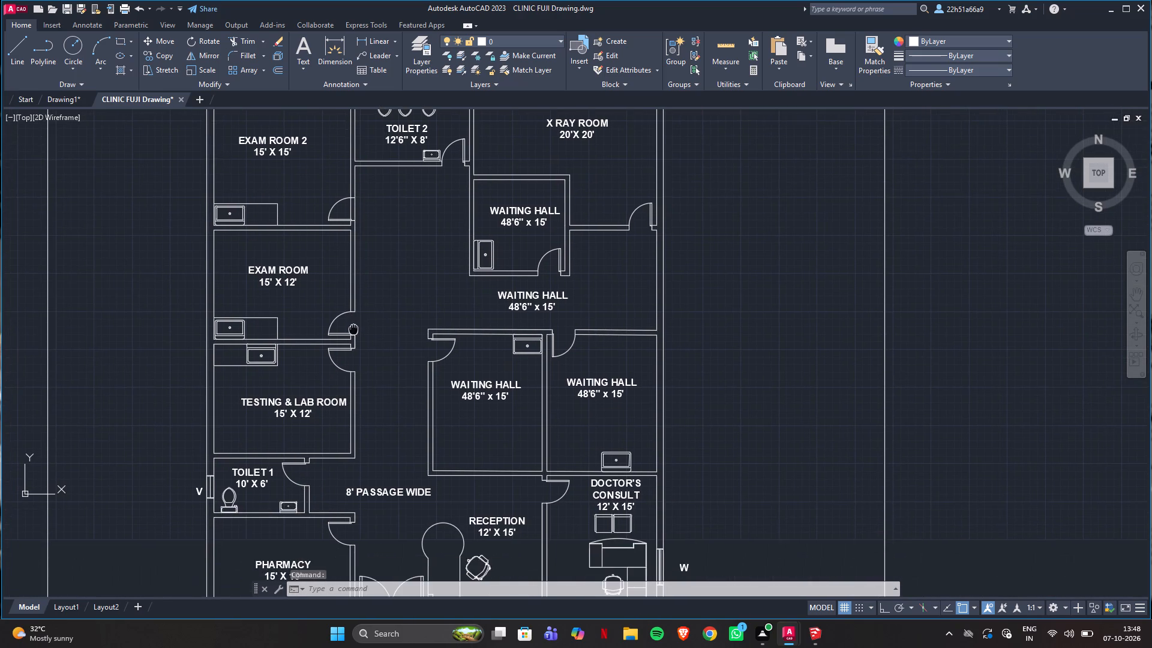
{"action": "scroll", "coordinate": [353, 329], "scroll_direction": "up", "scroll_amount": 2}
{"action": "left_click", "coordinate": [64, 96]}
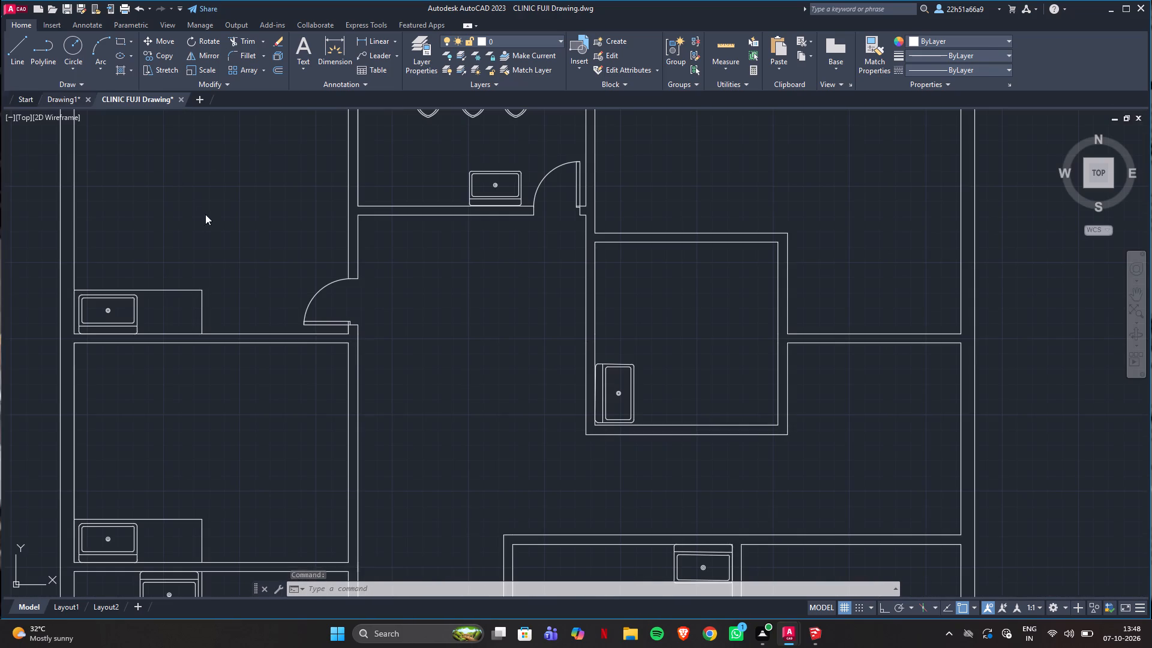
Delete the short vertical guide line below the door at Exam Room 2's lower east corner.
{"action": "middle_click_drag", "start_coordinate": [300, 400], "coordinate": [287, 295]}
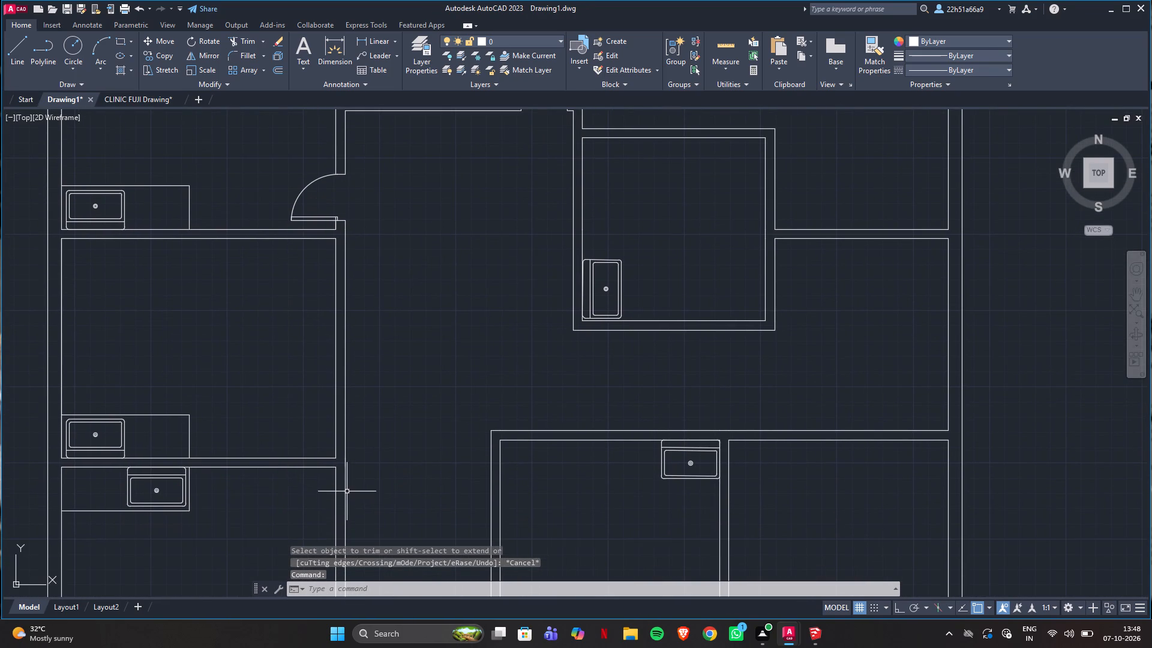
{"action": "scroll", "coordinate": [341, 226], "scroll_direction": "up", "scroll_amount": 4}
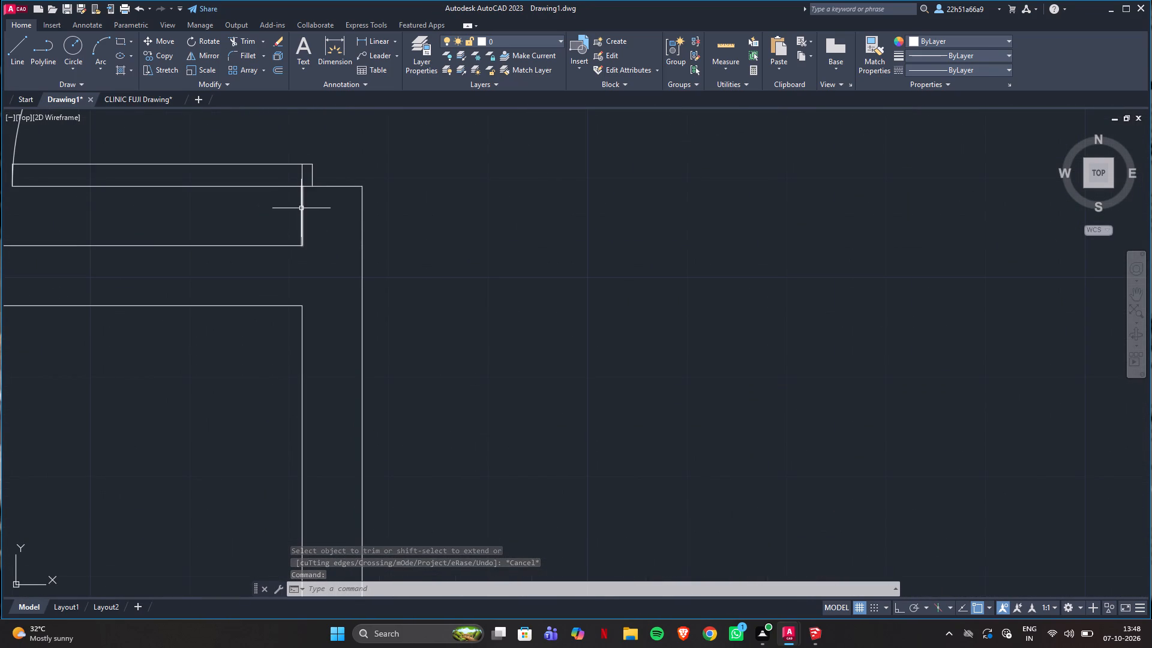
{"action": "left_click", "coordinate": [301, 208]}
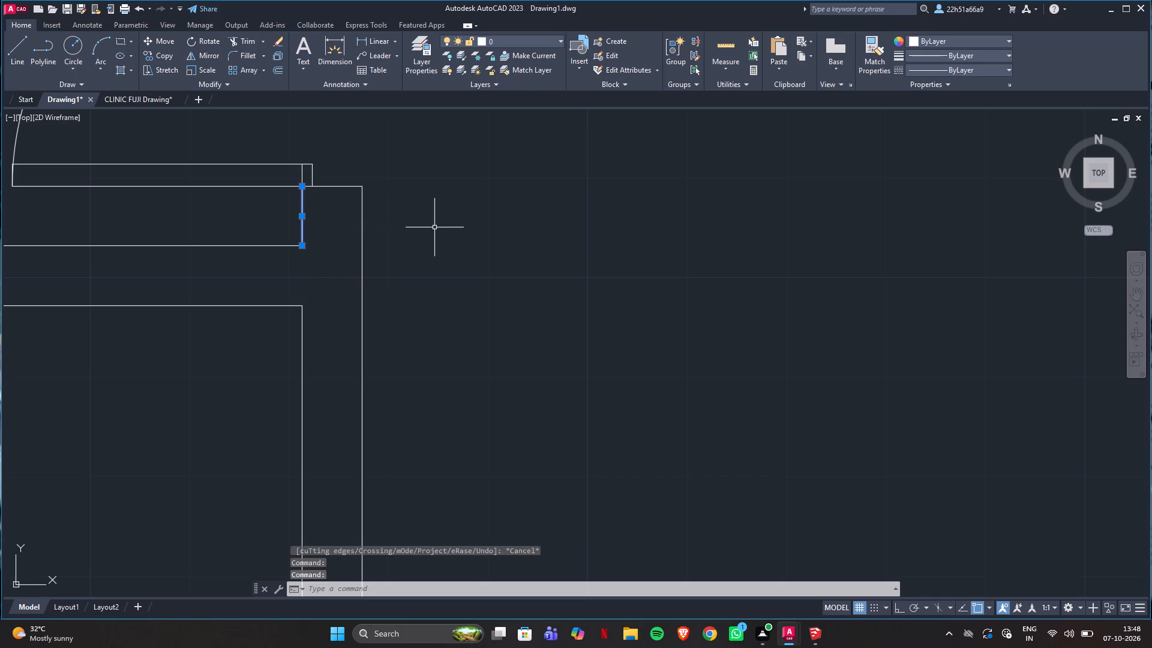
{"action": "key", "text": "Print"}
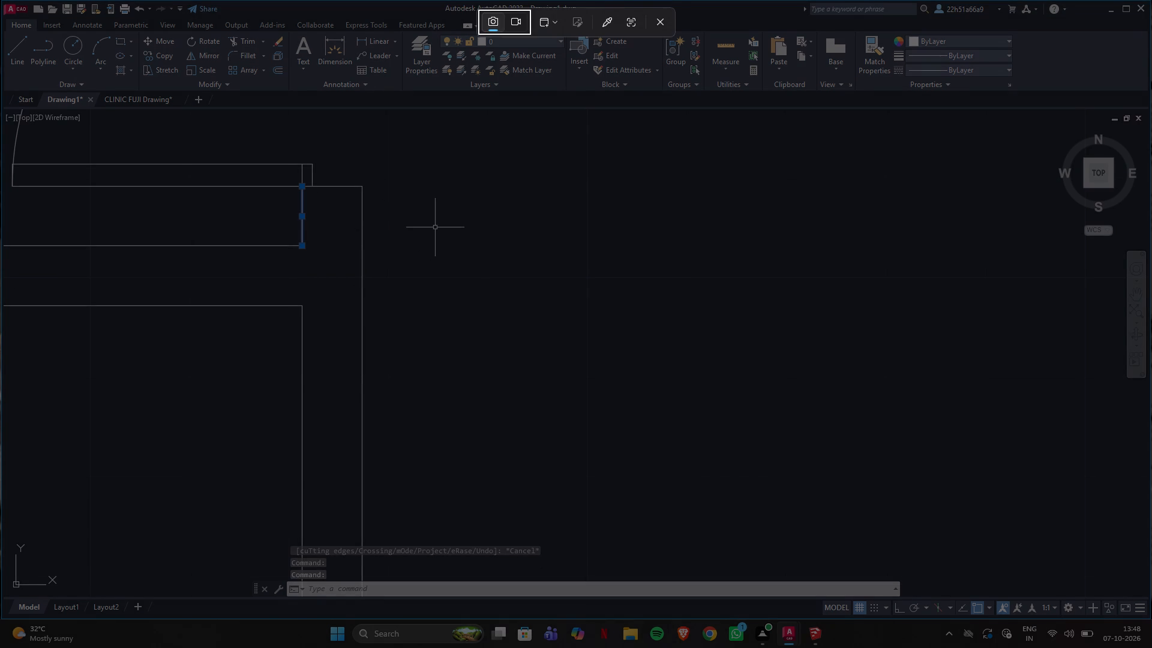
{"action": "left_click", "coordinate": [656, 26]}
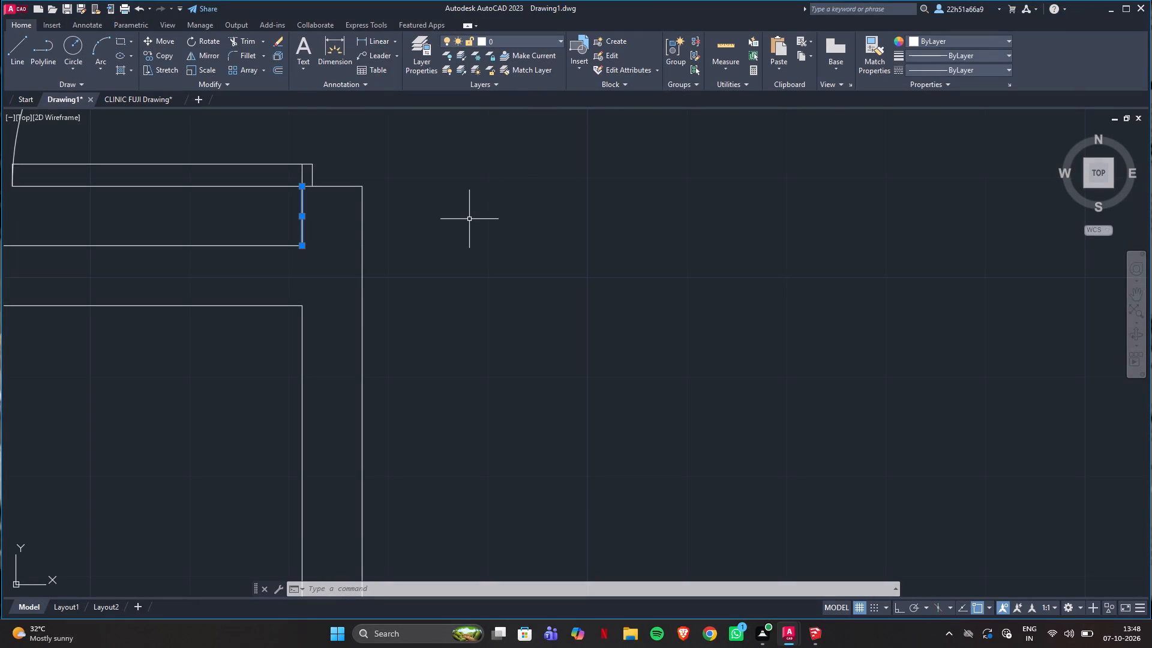
{"action": "key", "text": "Delete"}
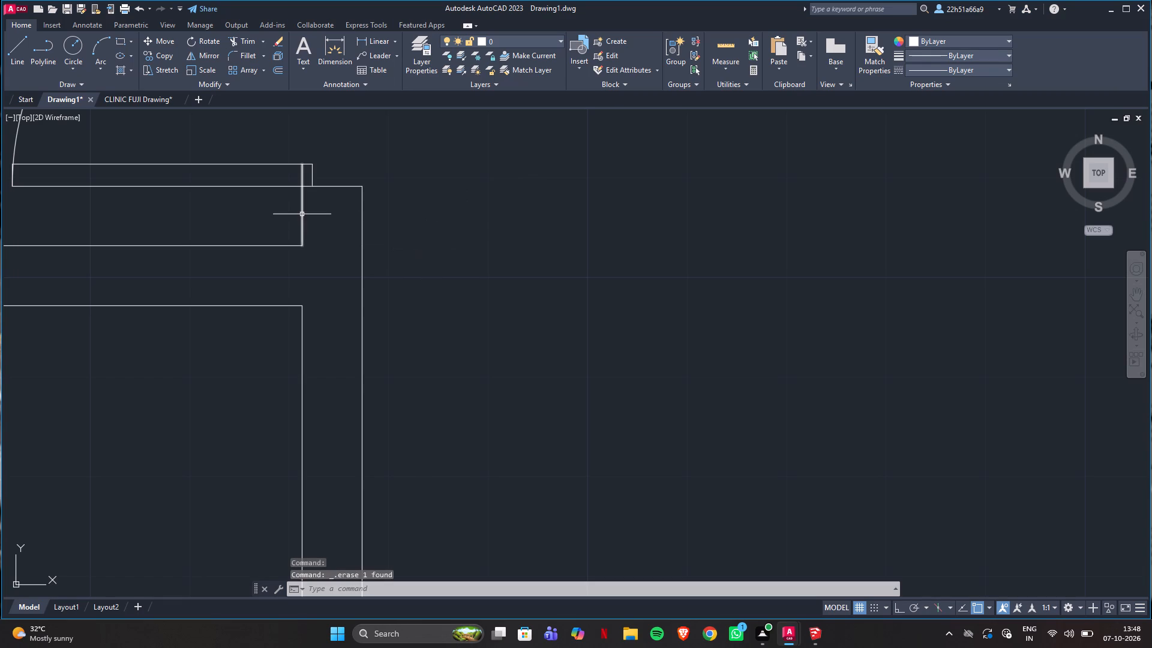
Draw a 6" vertical guide line upward from the lower inner east corner of the Exam Room below Exam Room 2.
{"action": "scroll", "coordinate": [434, 309], "scroll_direction": "down", "scroll_amount": 2}
{"action": "middle_click_drag", "start_coordinate": [437, 313], "coordinate": [435, 170]}
{"action": "scroll", "coordinate": [452, 281], "scroll_direction": "down", "scroll_amount": 2}
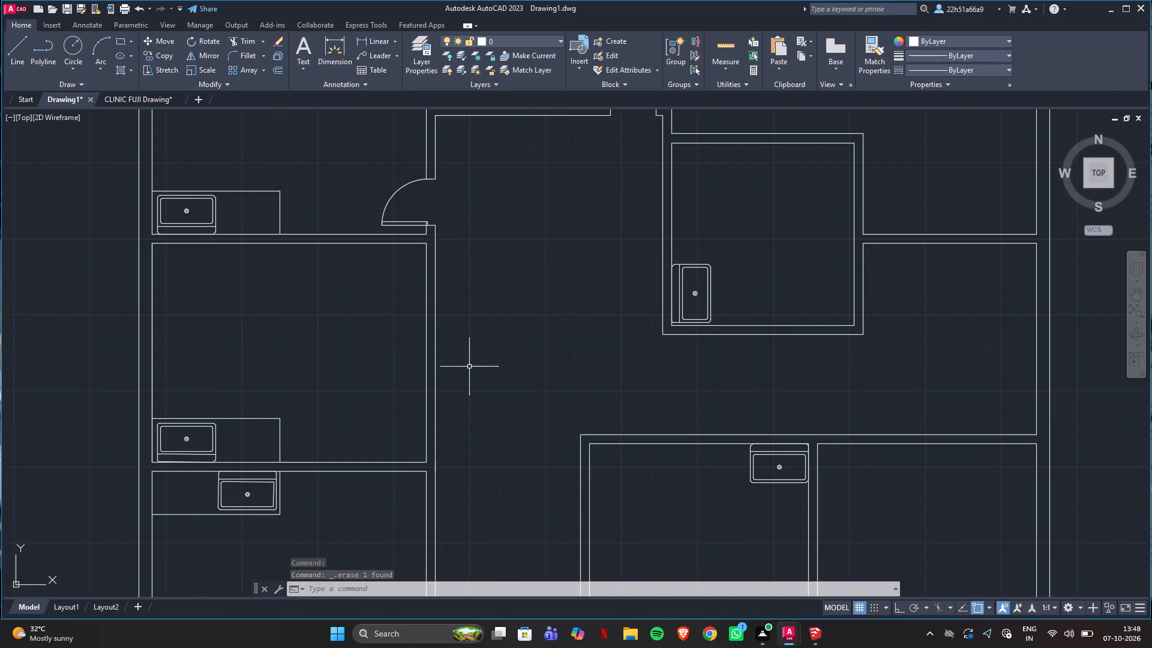
{"action": "middle_click_drag", "start_coordinate": [469, 373], "coordinate": [403, 202]}
{"action": "scroll", "coordinate": [358, 281], "scroll_direction": "up", "scroll_amount": 3}
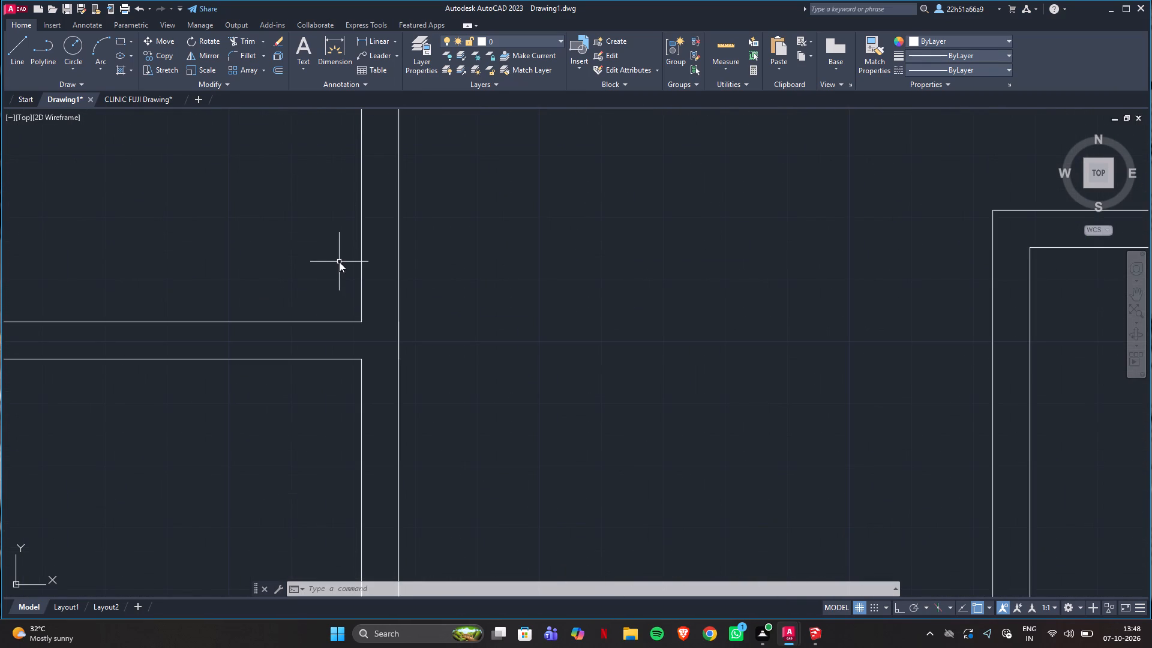
{"action": "key", "text": "l"}
{"action": "key", "text": "Return"}
{"action": "left_click", "coordinate": [360, 322]}
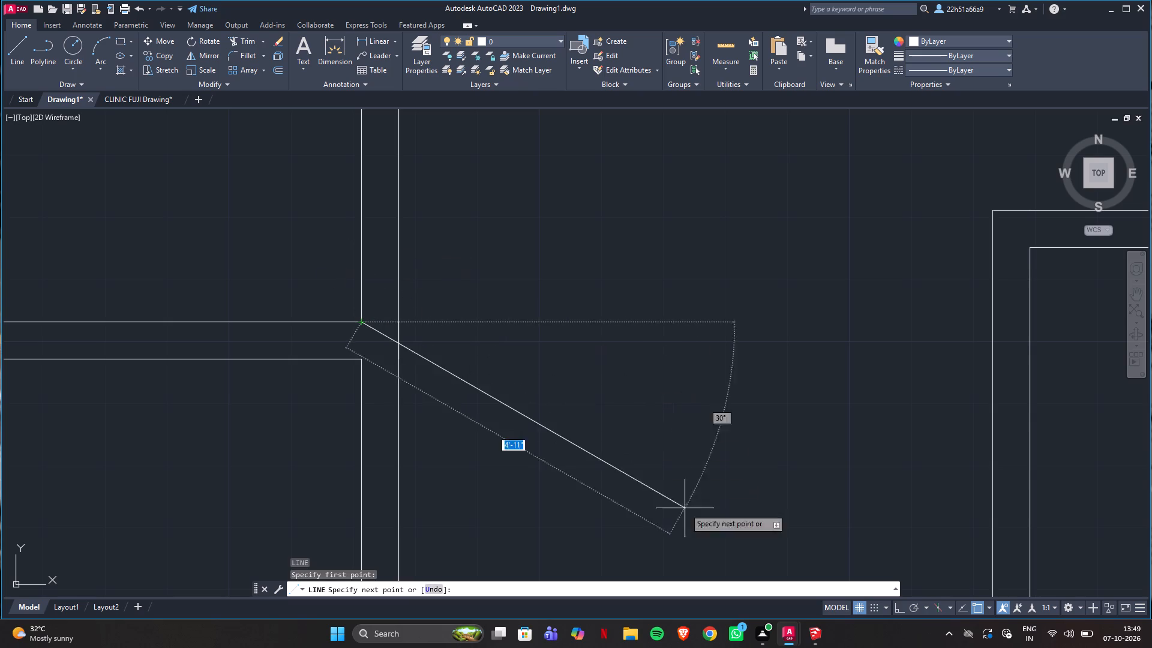
{"action": "left_click", "coordinate": [901, 607]}
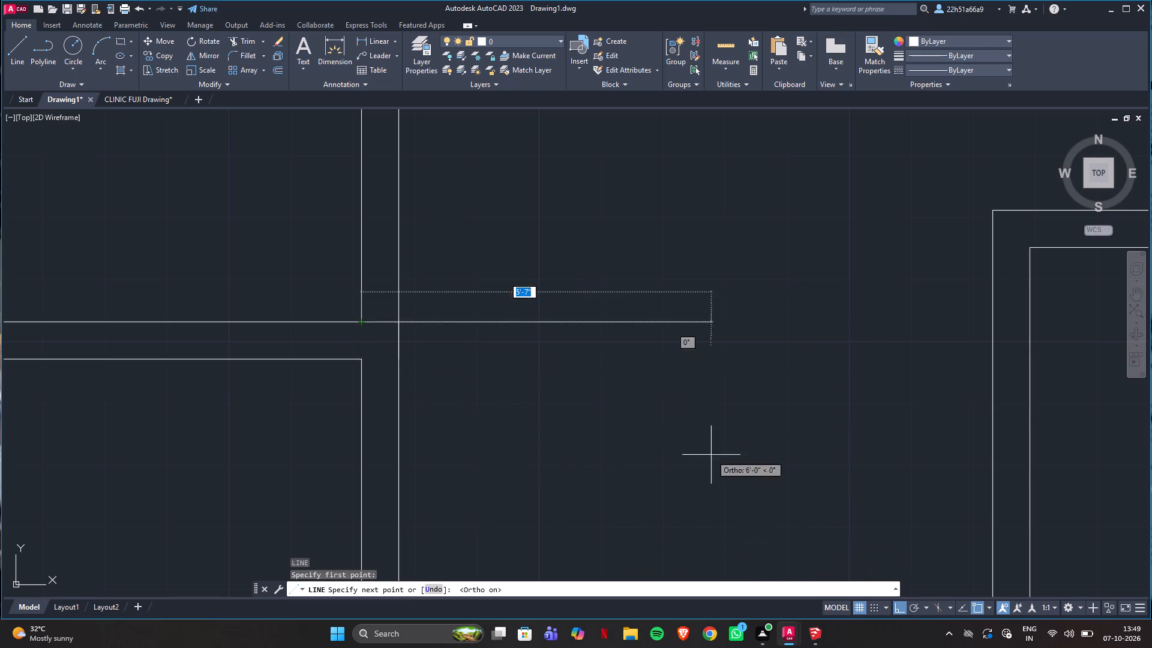
{"action": "type", "text": "6\""}
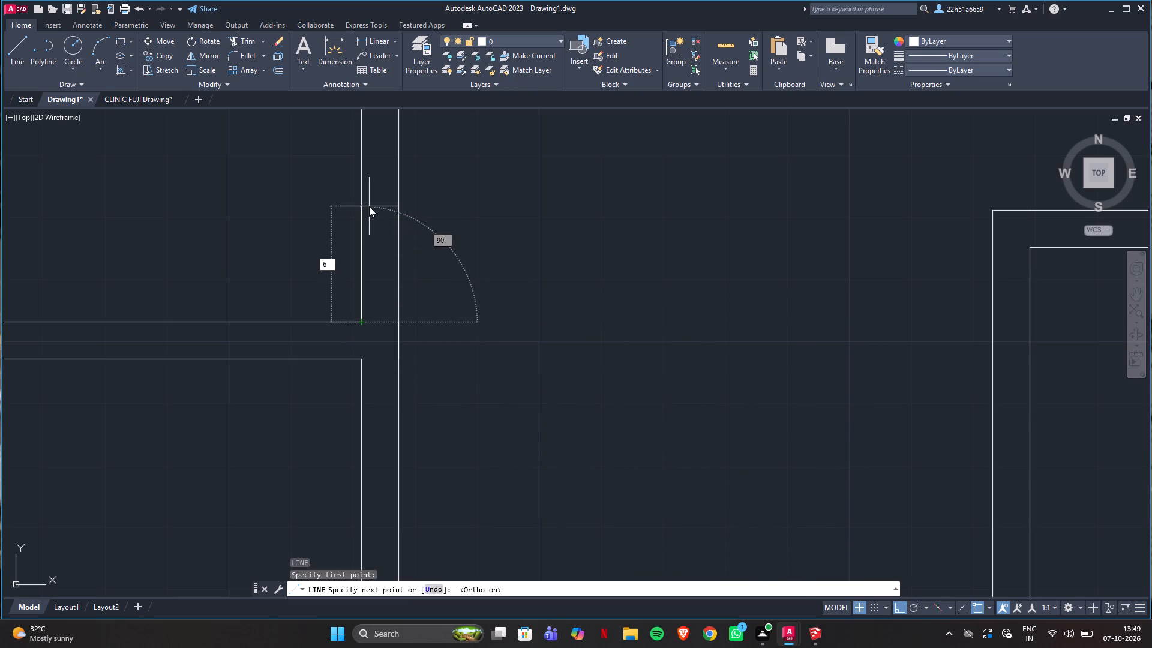
{"action": "key", "text": "Return"}
{"action": "key", "text": "Return"}
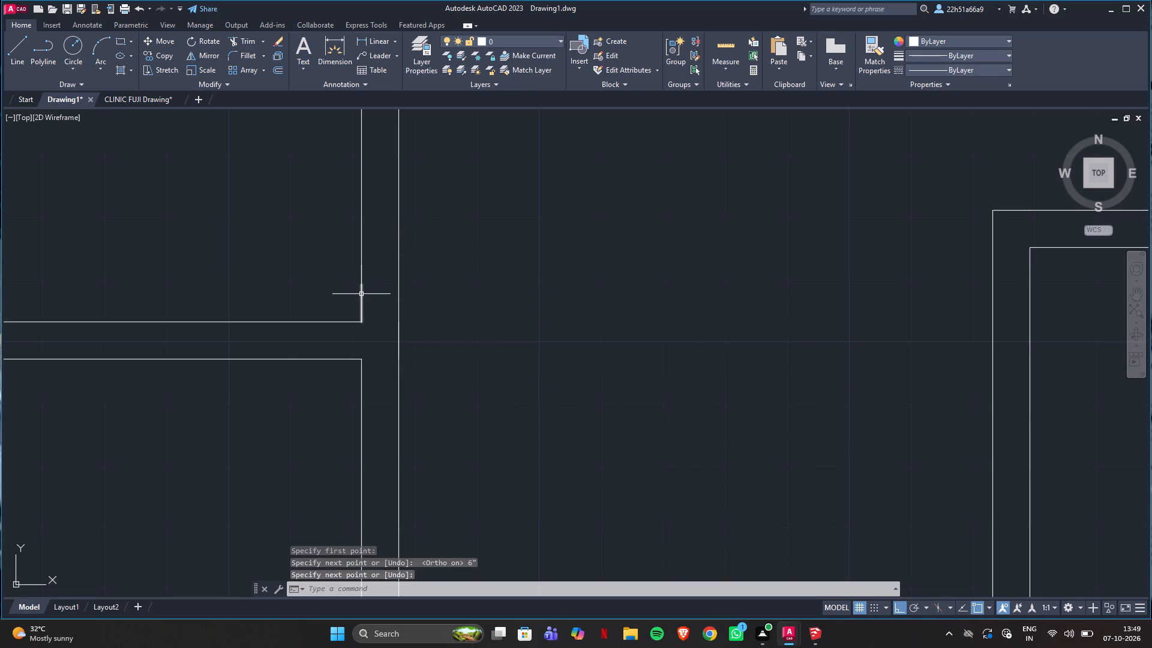
Copy Exam Room 2's door from its lower inner wall point to the top end of the Exam Room's 6" guide line.
{"action": "scroll", "coordinate": [306, 238], "scroll_direction": "down", "scroll_amount": 3}
{"action": "middle_click_drag", "start_coordinate": [362, 219], "coordinate": [365, 222]}
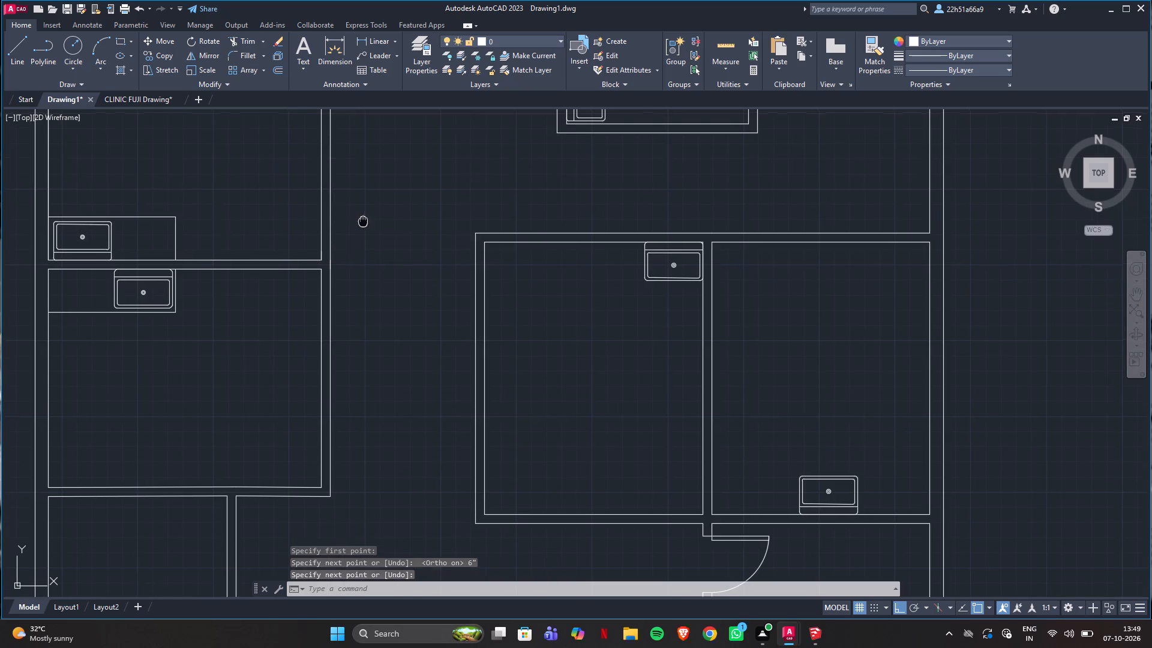
{"action": "middle_click_drag", "start_coordinate": [365, 222], "coordinate": [408, 350]}
{"action": "scroll", "coordinate": [409, 350], "scroll_direction": "down", "scroll_amount": 1}
{"action": "scroll", "coordinate": [398, 227], "scroll_direction": "up", "scroll_amount": 2}
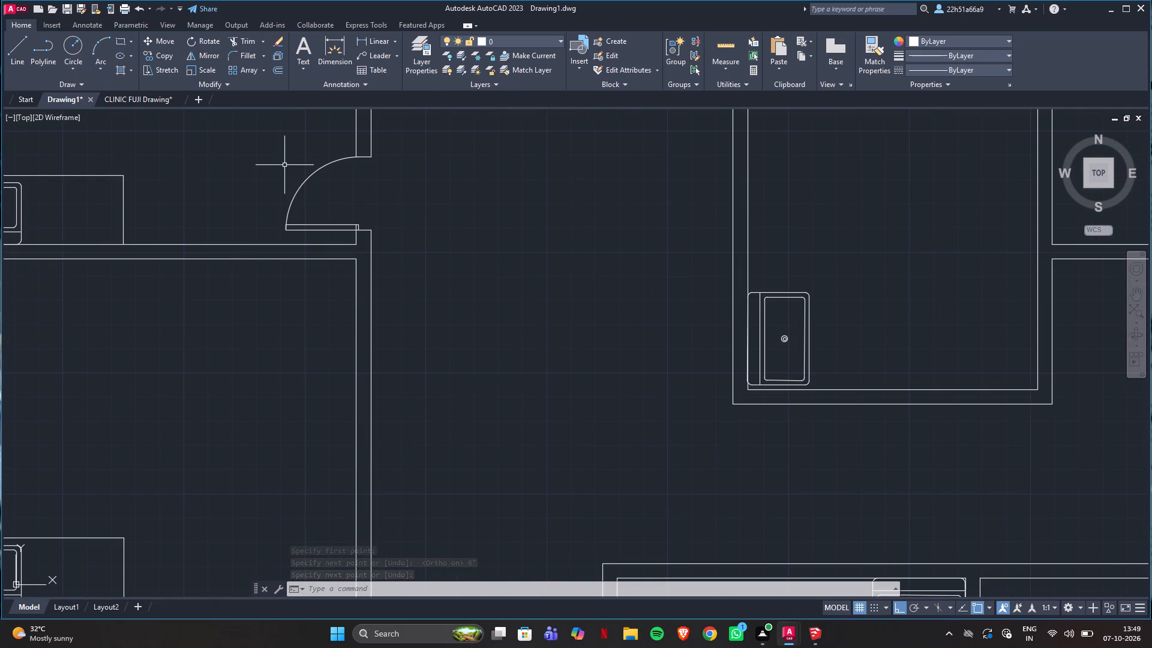
{"action": "left_click", "coordinate": [306, 178]}
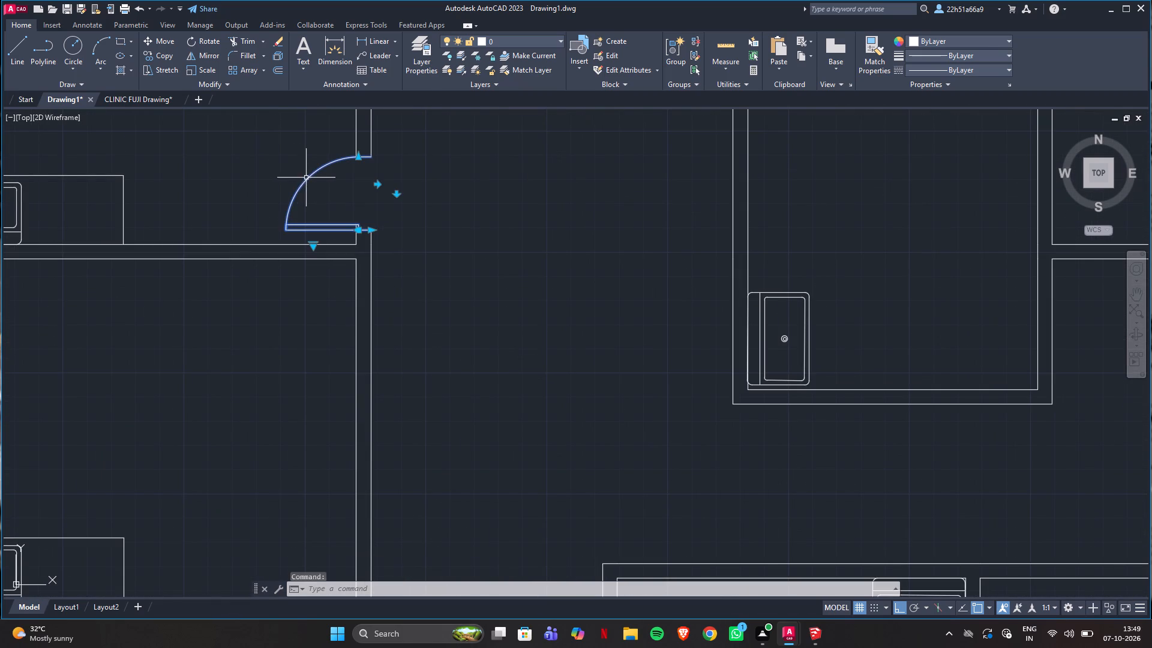
{"action": "left_click", "coordinate": [169, 53]}
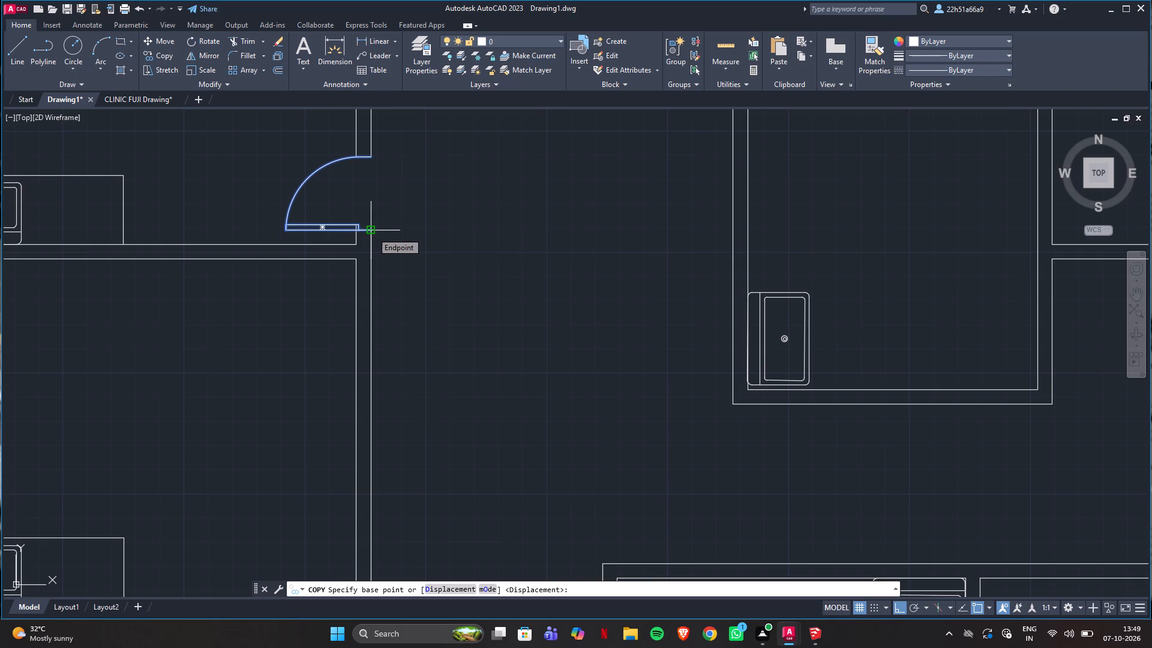
{"action": "scroll", "coordinate": [358, 230], "scroll_direction": "up", "scroll_amount": 4}
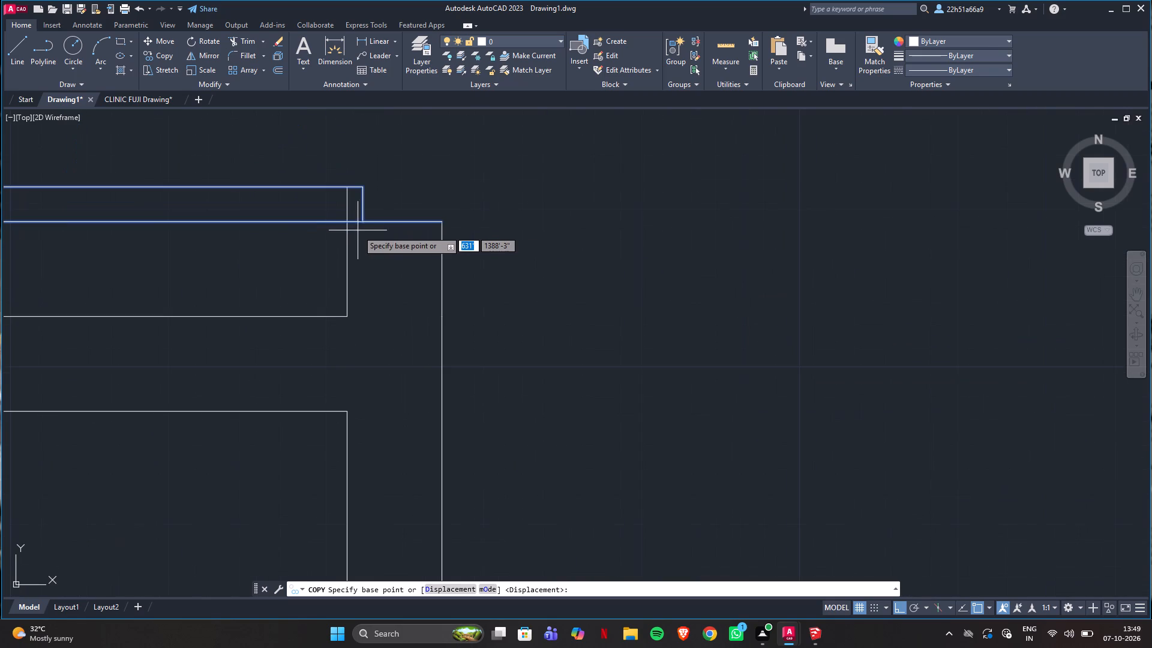
{"action": "left_click", "coordinate": [349, 222]}
{"action": "scroll", "coordinate": [356, 452], "scroll_direction": "down", "scroll_amount": 3}
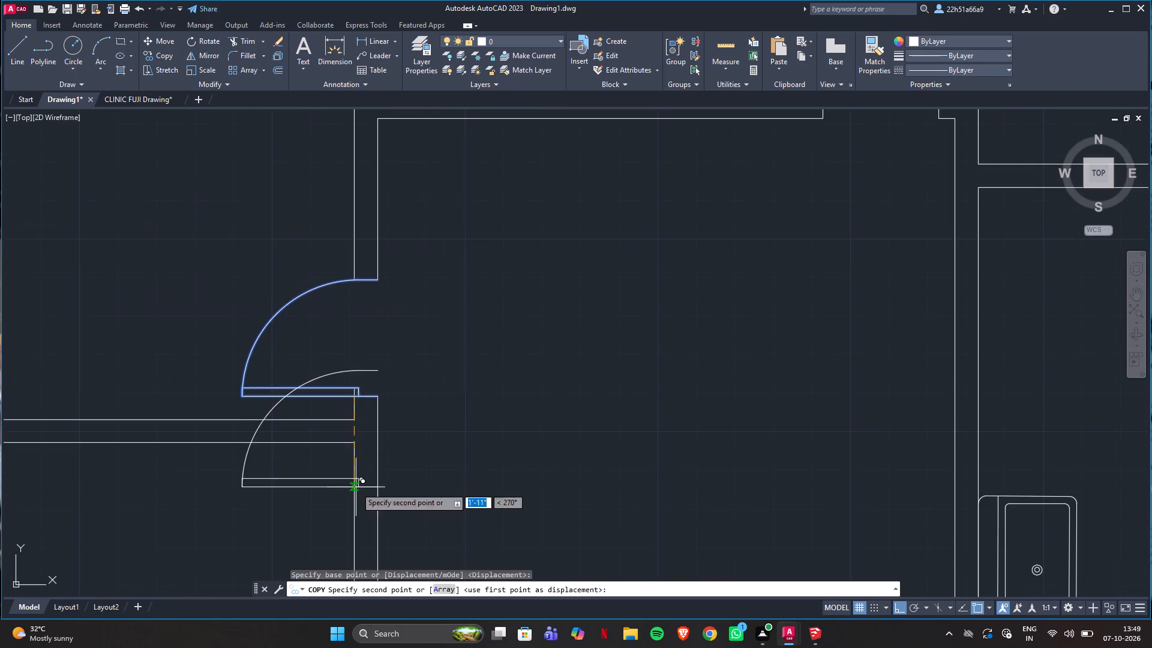
{"action": "middle_click_drag", "start_coordinate": [356, 487], "coordinate": [395, 133]}
{"action": "scroll", "coordinate": [419, 491], "scroll_direction": "down", "scroll_amount": 1}
{"action": "middle_click_drag", "start_coordinate": [417, 509], "coordinate": [377, 287]}
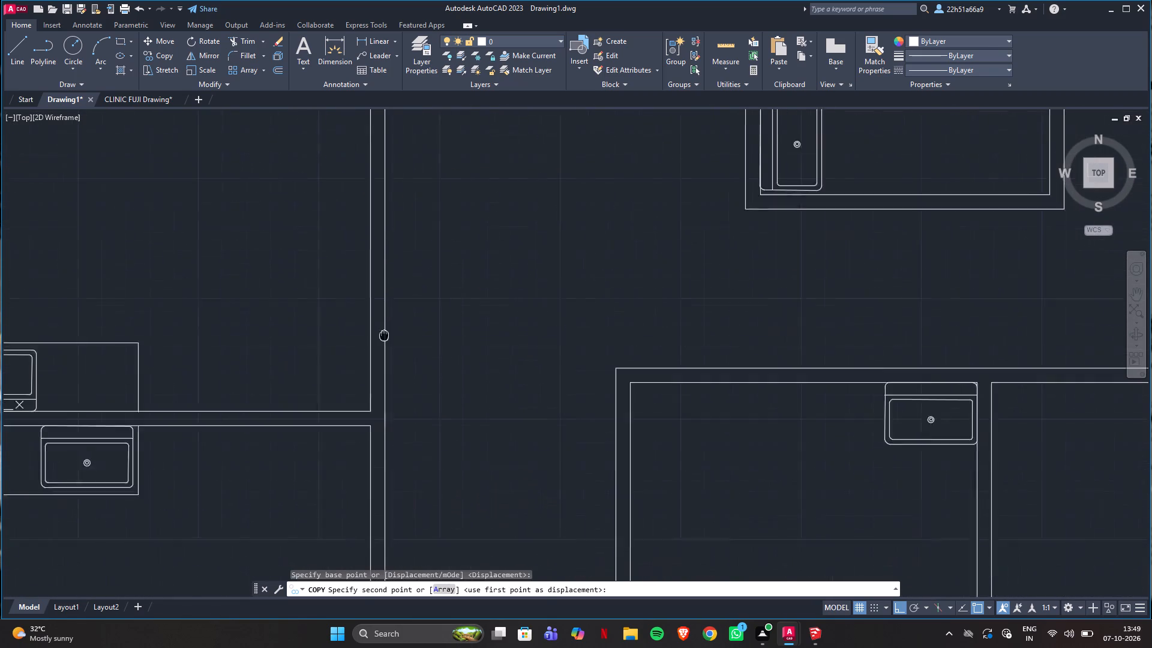
{"action": "middle_click_drag", "start_coordinate": [377, 287], "coordinate": [377, 248]}
{"action": "scroll", "coordinate": [364, 305], "scroll_direction": "up", "scroll_amount": 7}
{"action": "scroll", "coordinate": [365, 284], "scroll_direction": "down", "scroll_amount": 2}
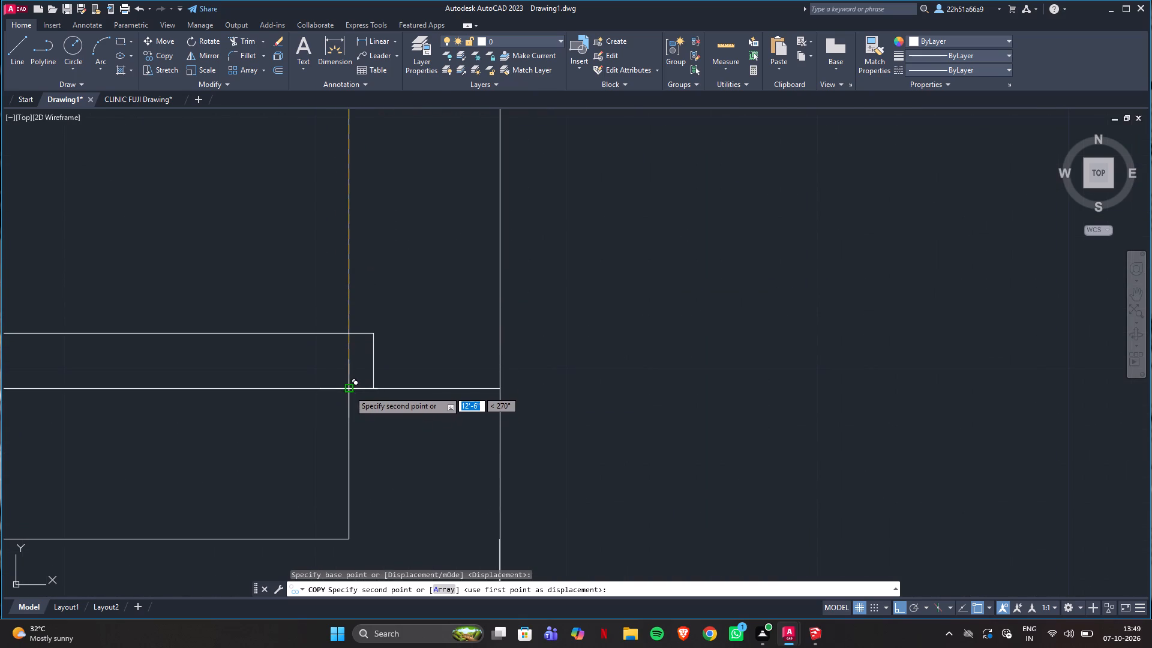
{"action": "left_click", "coordinate": [349, 391]}
{"action": "key", "text": "Escape"}
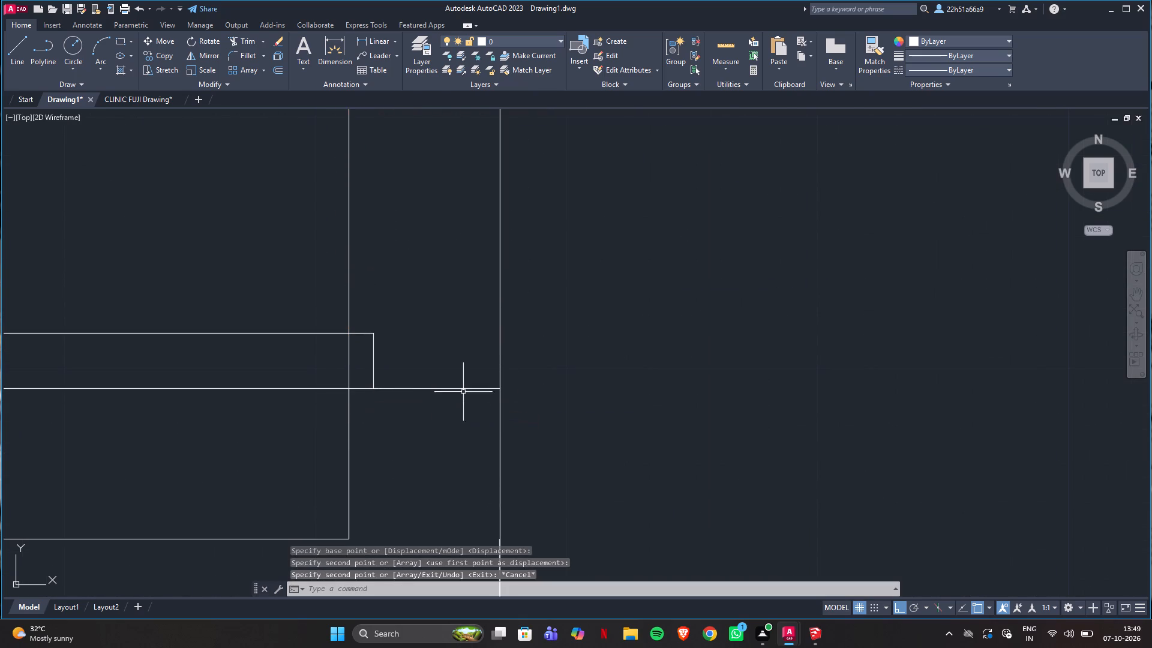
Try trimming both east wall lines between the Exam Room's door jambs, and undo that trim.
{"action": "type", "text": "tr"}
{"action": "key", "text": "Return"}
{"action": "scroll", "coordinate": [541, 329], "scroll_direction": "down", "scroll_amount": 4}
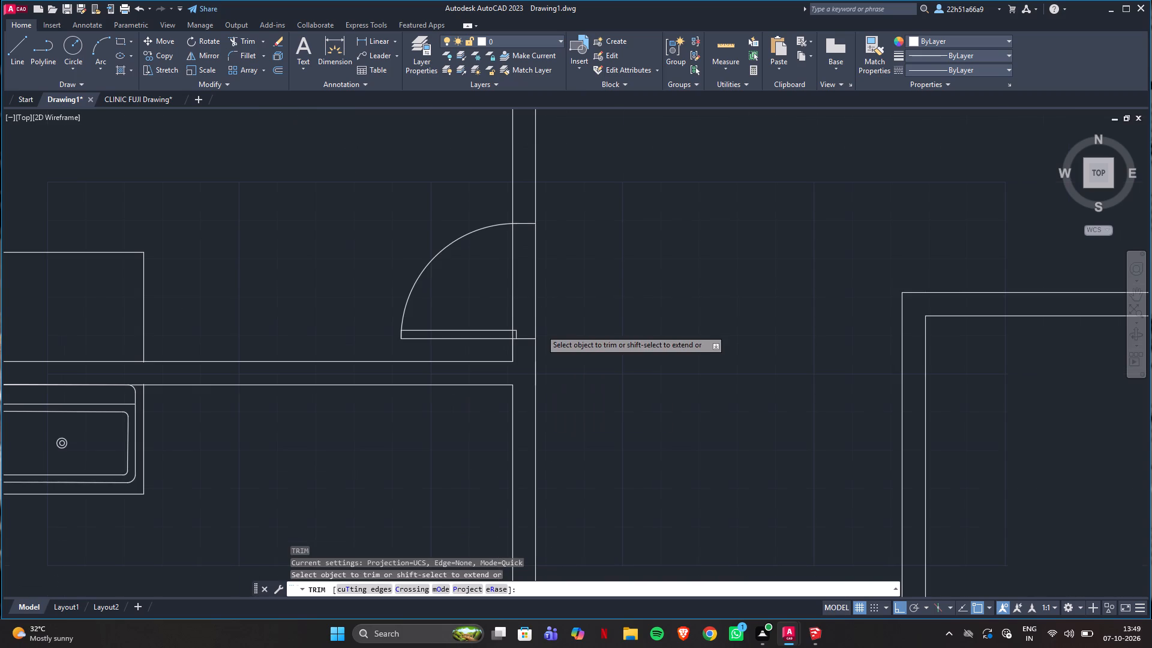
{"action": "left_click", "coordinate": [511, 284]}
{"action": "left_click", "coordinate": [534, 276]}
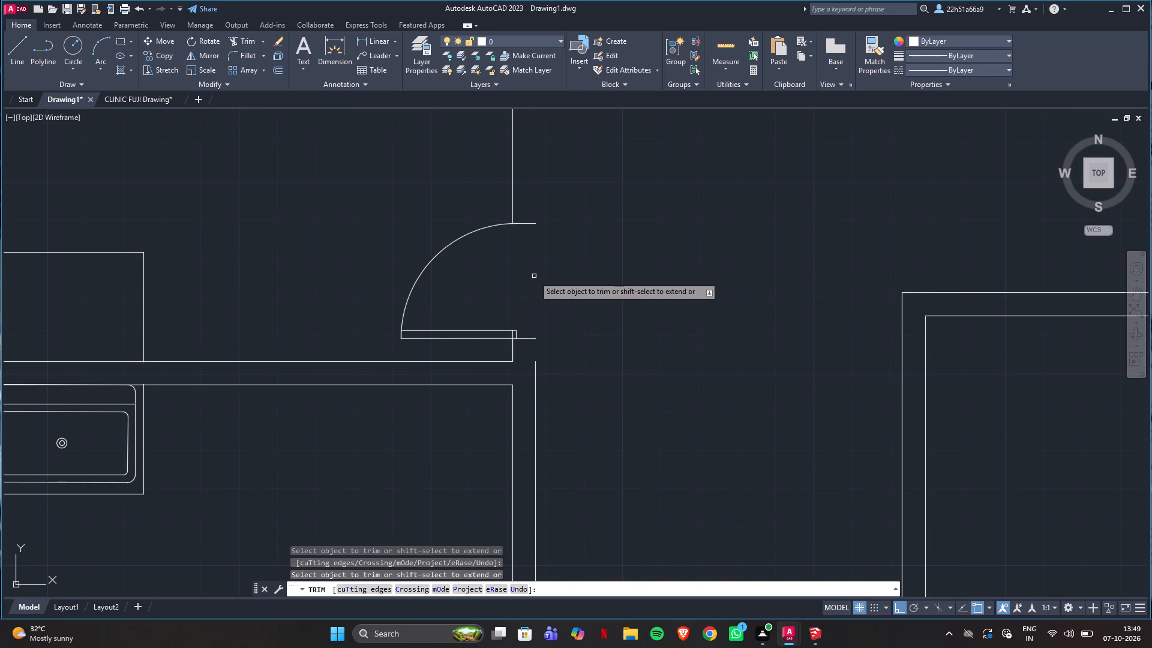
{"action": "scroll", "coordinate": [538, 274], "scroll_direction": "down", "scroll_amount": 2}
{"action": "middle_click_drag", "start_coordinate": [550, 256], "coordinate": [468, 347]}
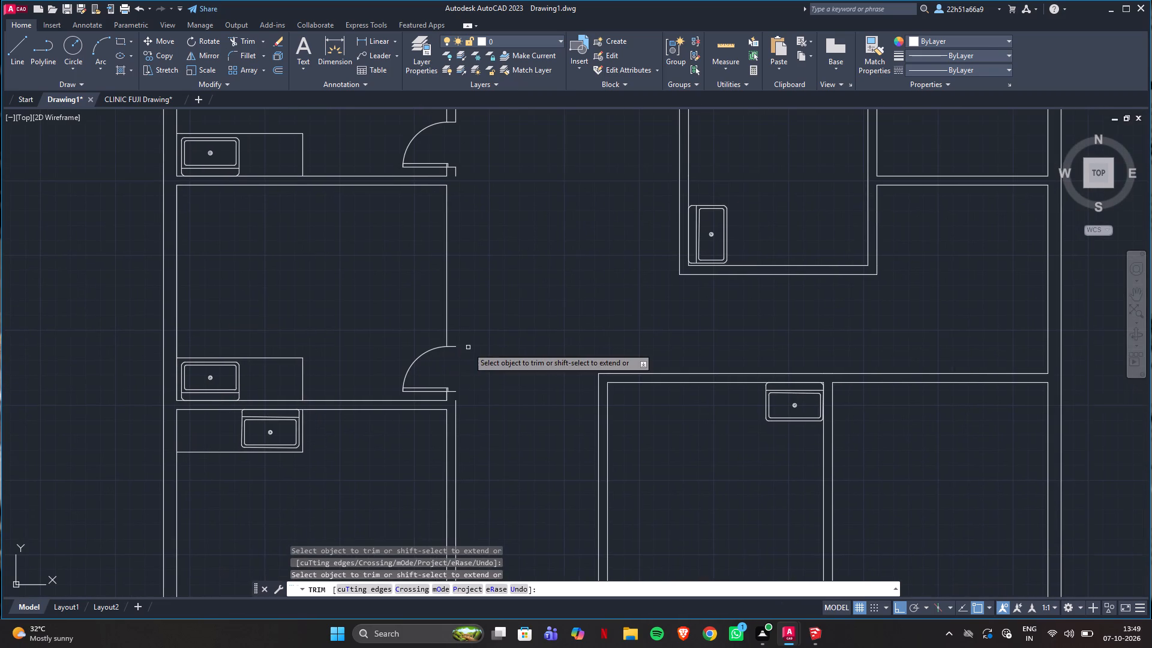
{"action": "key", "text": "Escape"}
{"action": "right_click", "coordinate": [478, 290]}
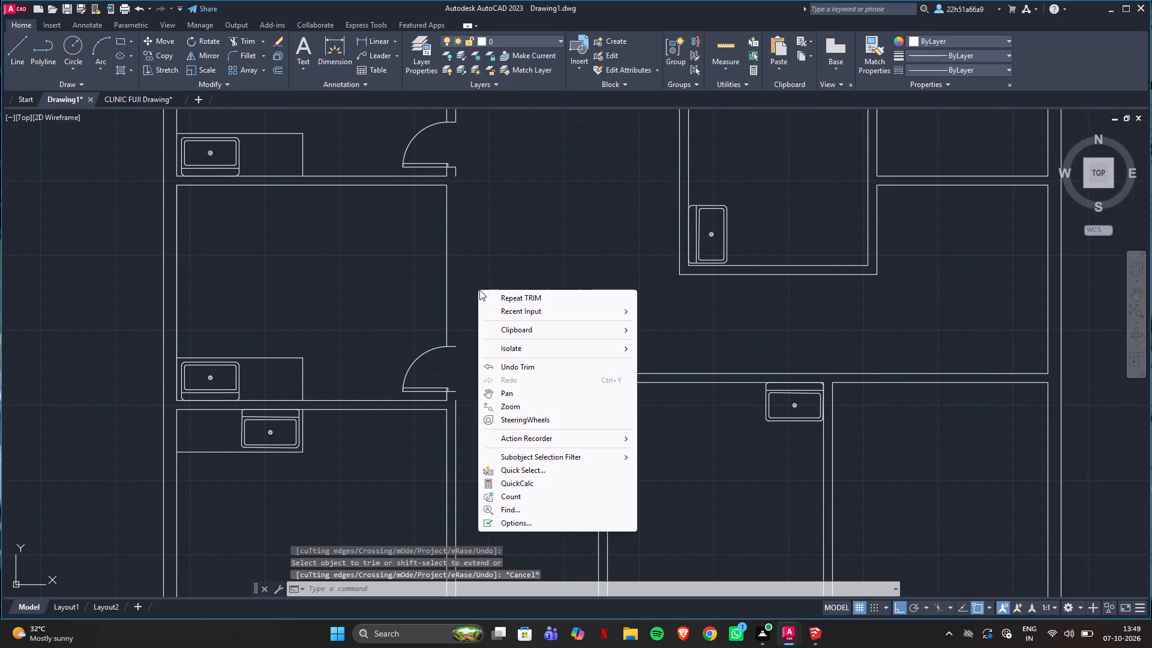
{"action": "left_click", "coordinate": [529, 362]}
Move the Exam Room's door horizontally so the outer end of its lower jamb meets the outer east wall line.
{"action": "scroll", "coordinate": [595, 344], "scroll_direction": "down", "scroll_amount": 3}
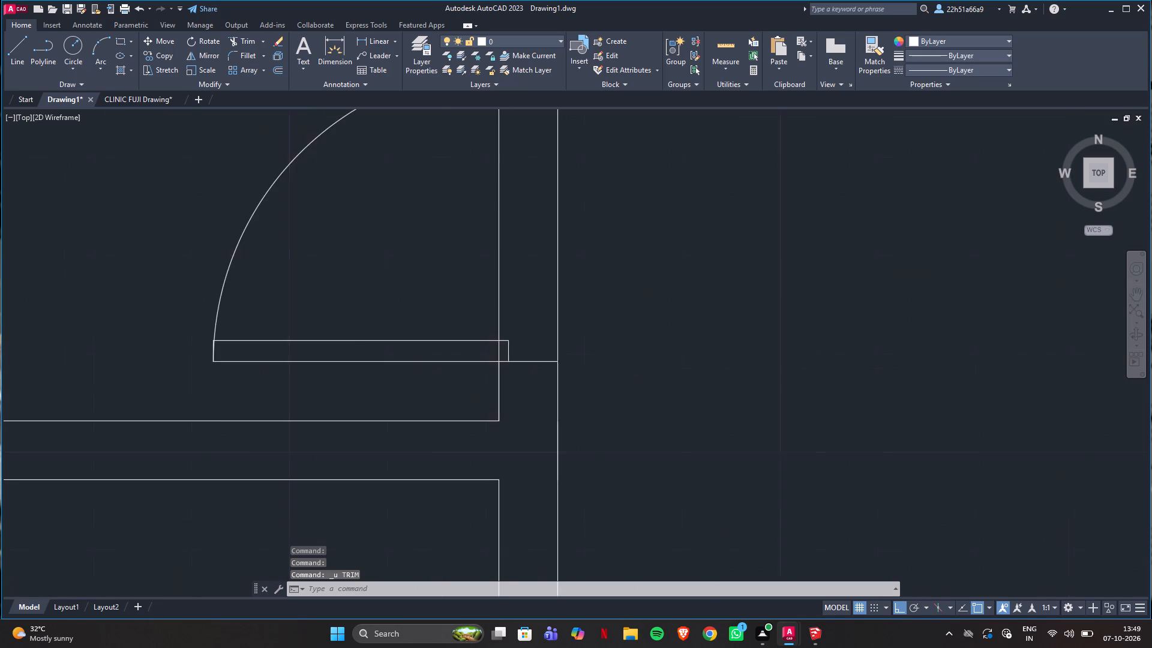
{"action": "middle_click_drag", "start_coordinate": [625, 293], "coordinate": [535, 294]}
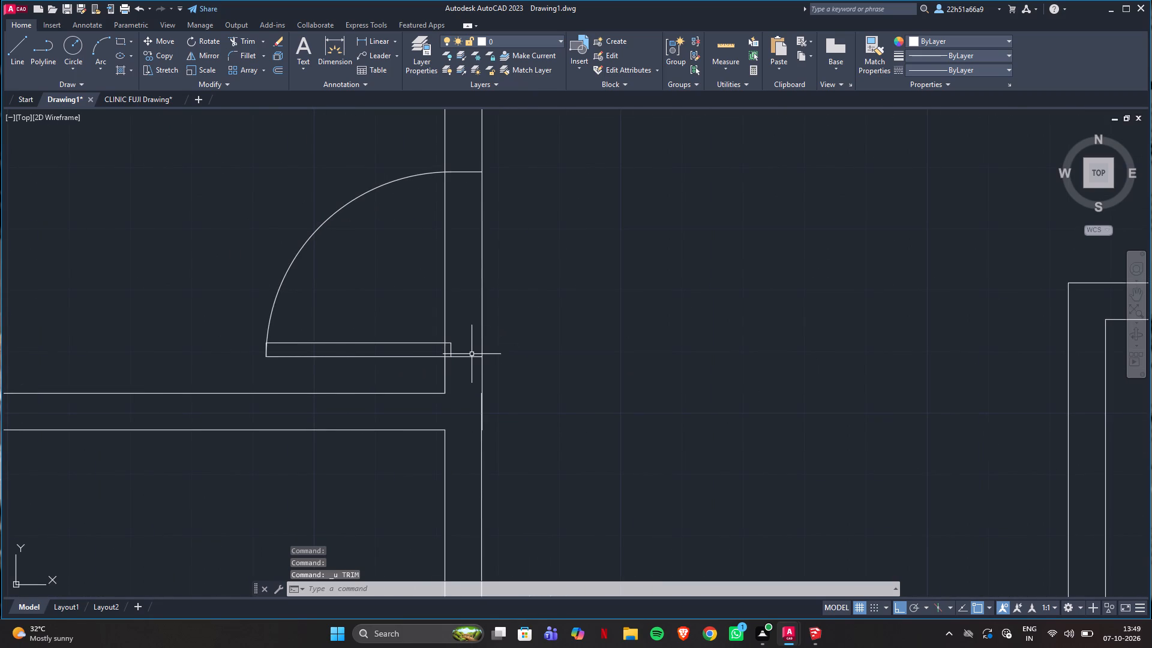
{"action": "left_click", "coordinate": [470, 355]}
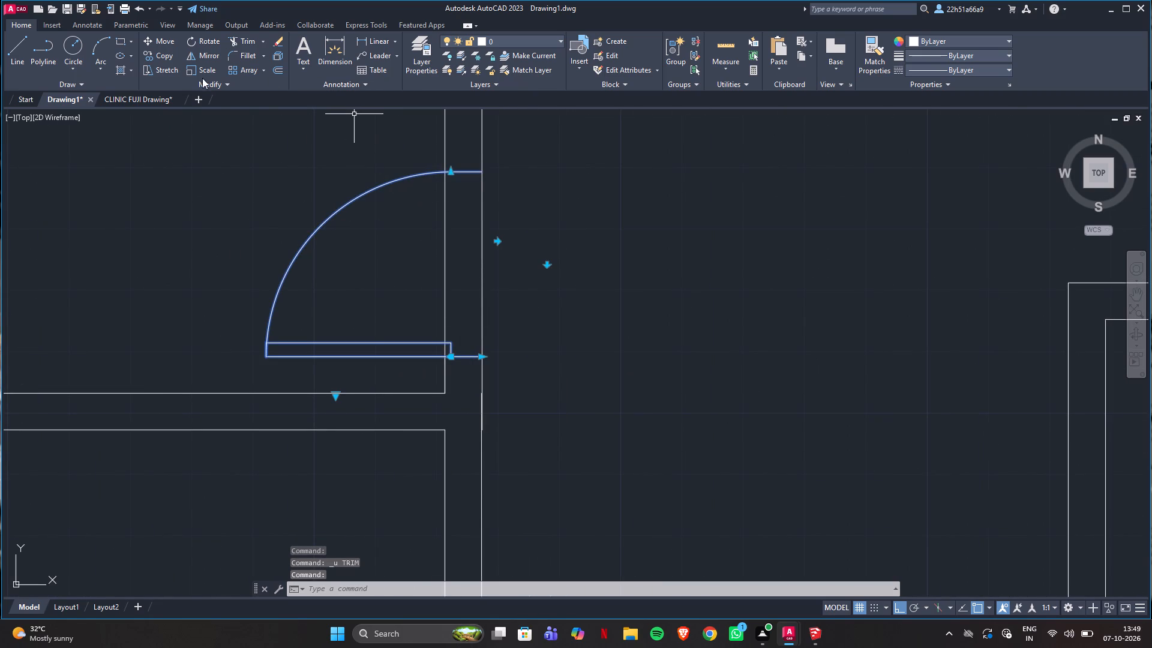
{"action": "left_click", "coordinate": [164, 38]}
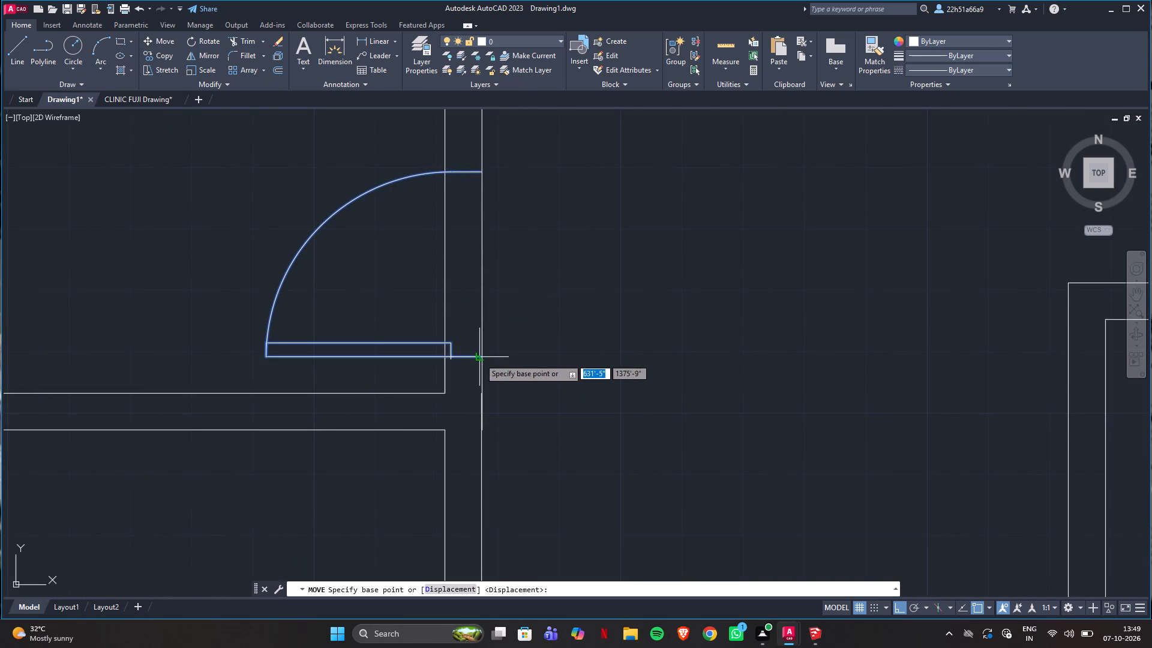
{"action": "left_click", "coordinate": [479, 358]}
{"action": "left_click", "coordinate": [483, 358]}
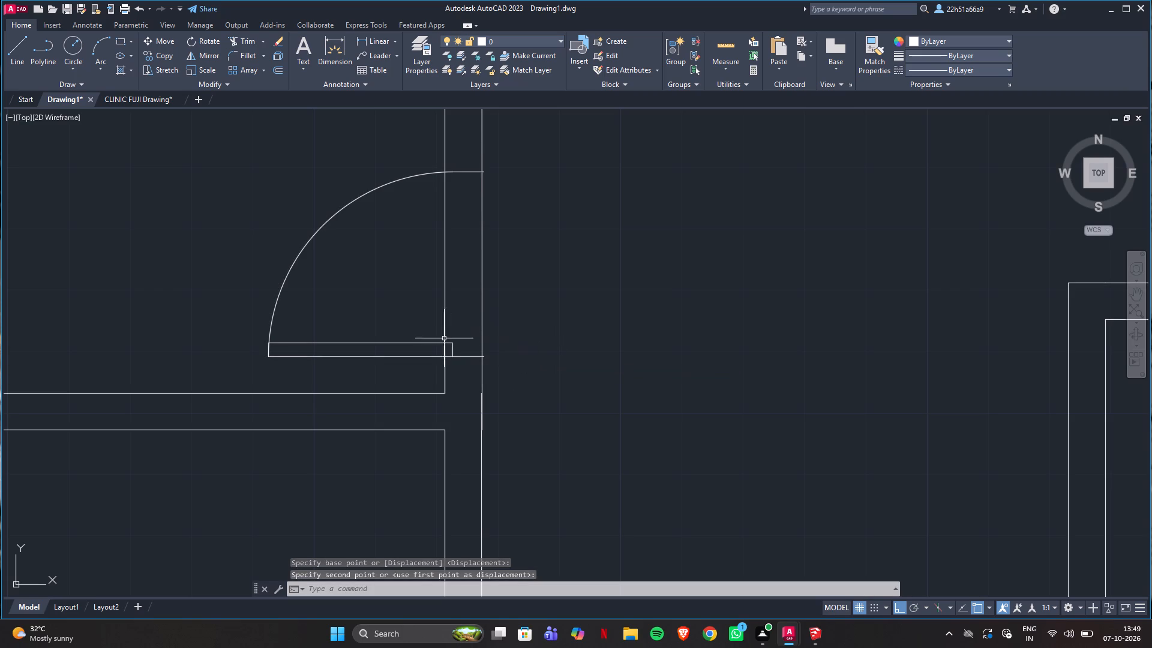
{"action": "left_click", "coordinate": [472, 356]}
{"action": "left_click", "coordinate": [142, 38]}
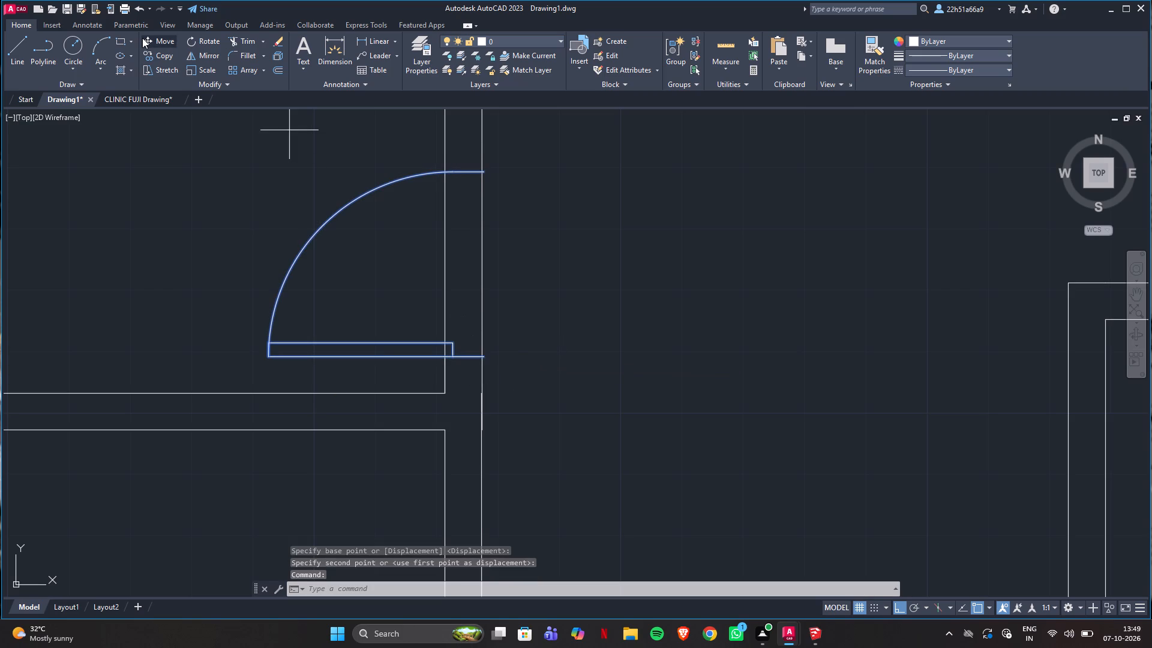
{"action": "left_click", "coordinate": [485, 357]}
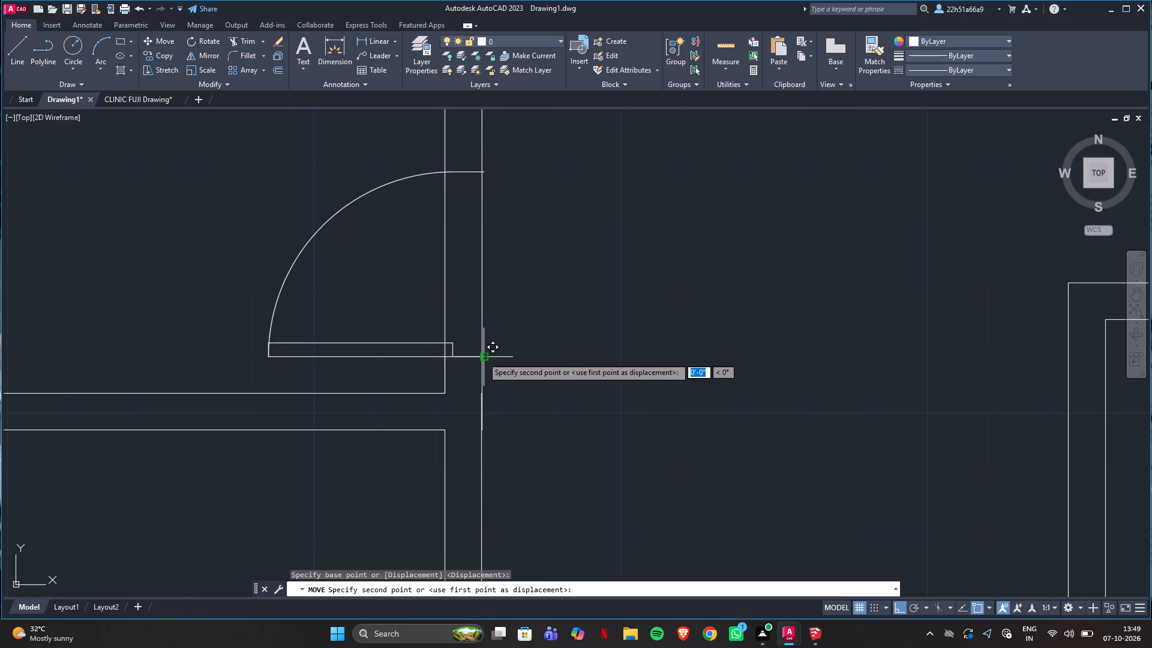
{"action": "scroll", "coordinate": [482, 357], "scroll_direction": "up", "scroll_amount": 4}
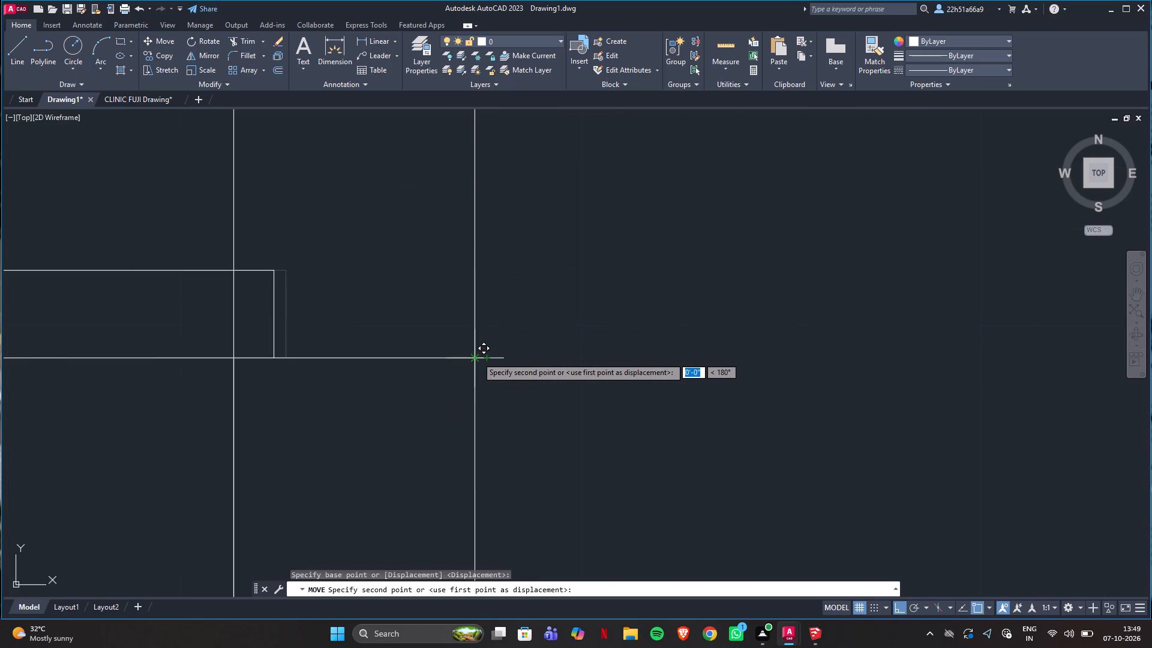
{"action": "left_click", "coordinate": [477, 357]}
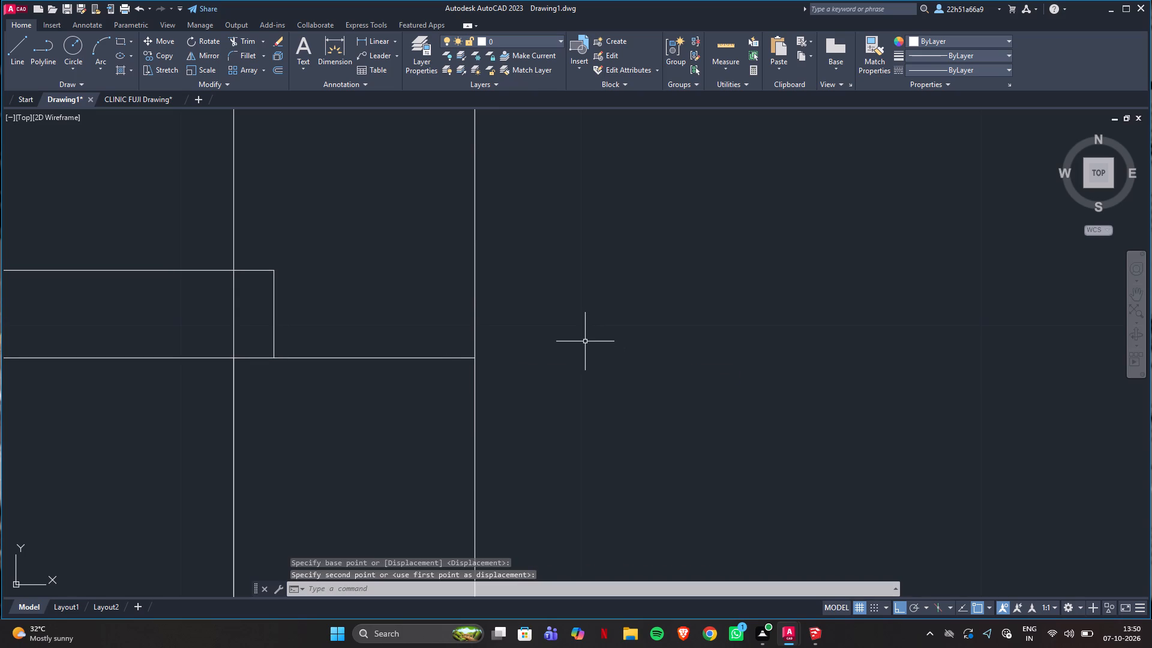
Trim both east wall lines of the Exam Room between the door jambs to open the doorway.
{"action": "type", "text": "tr"}
{"action": "key", "text": "Return"}
{"action": "scroll", "coordinate": [497, 316], "scroll_direction": "down", "scroll_amount": 2}
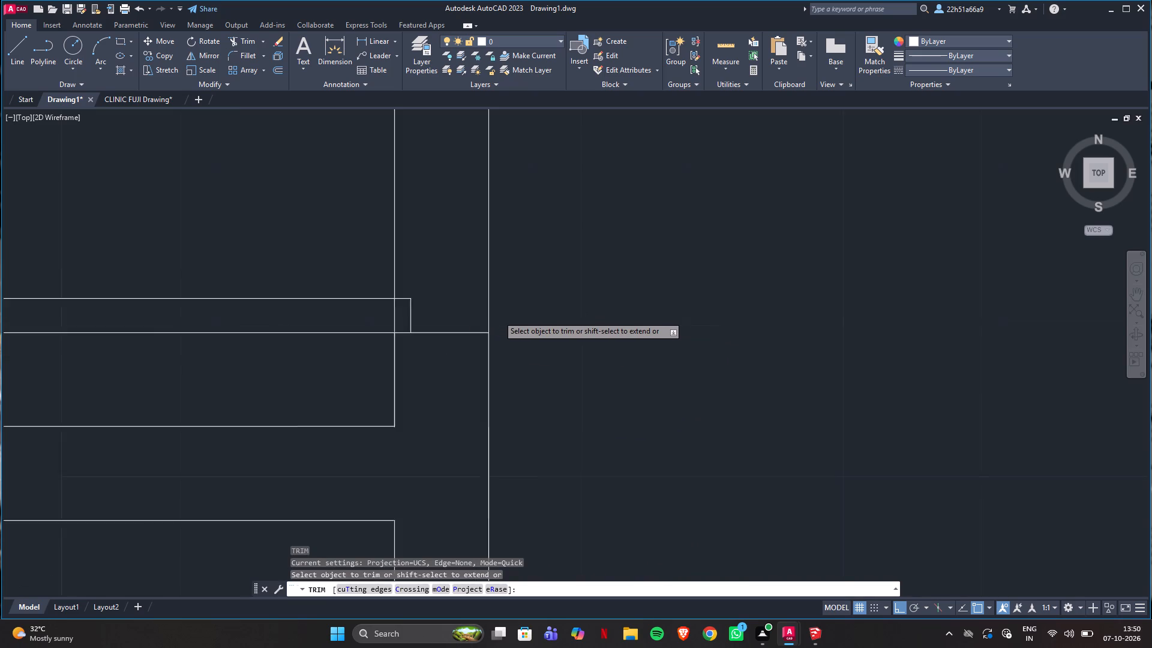
{"action": "scroll", "coordinate": [498, 316], "scroll_direction": "down", "scroll_amount": 5}
{"action": "left_click", "coordinate": [497, 292]}
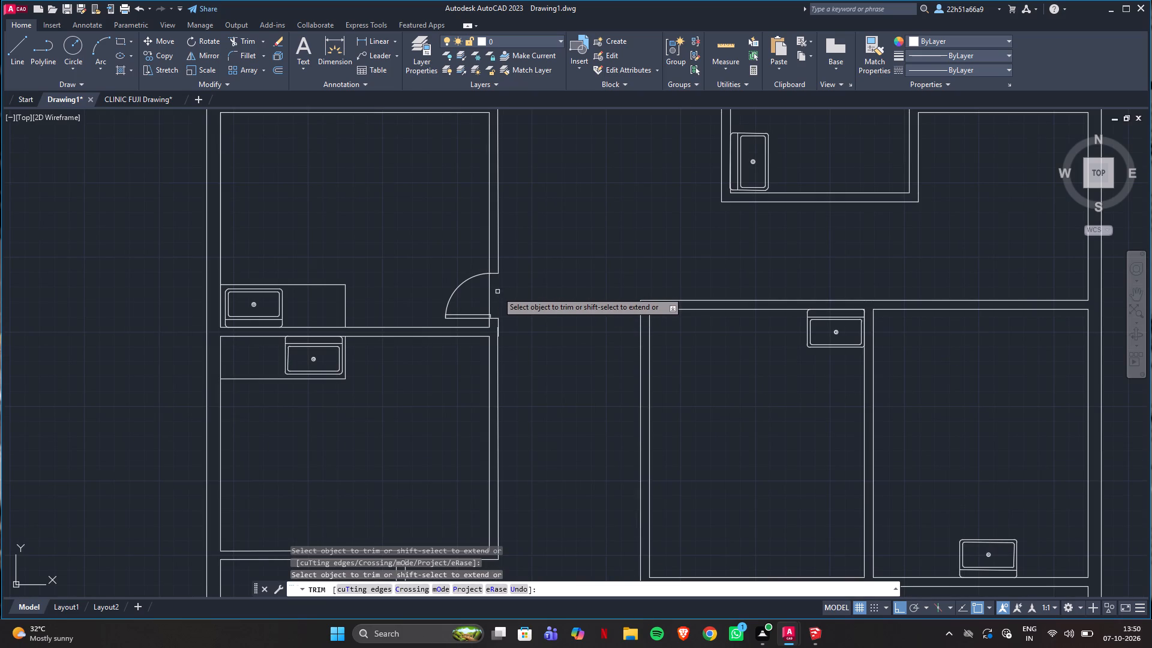
{"action": "left_click", "coordinate": [488, 294]}
{"action": "key", "text": "Escape"}
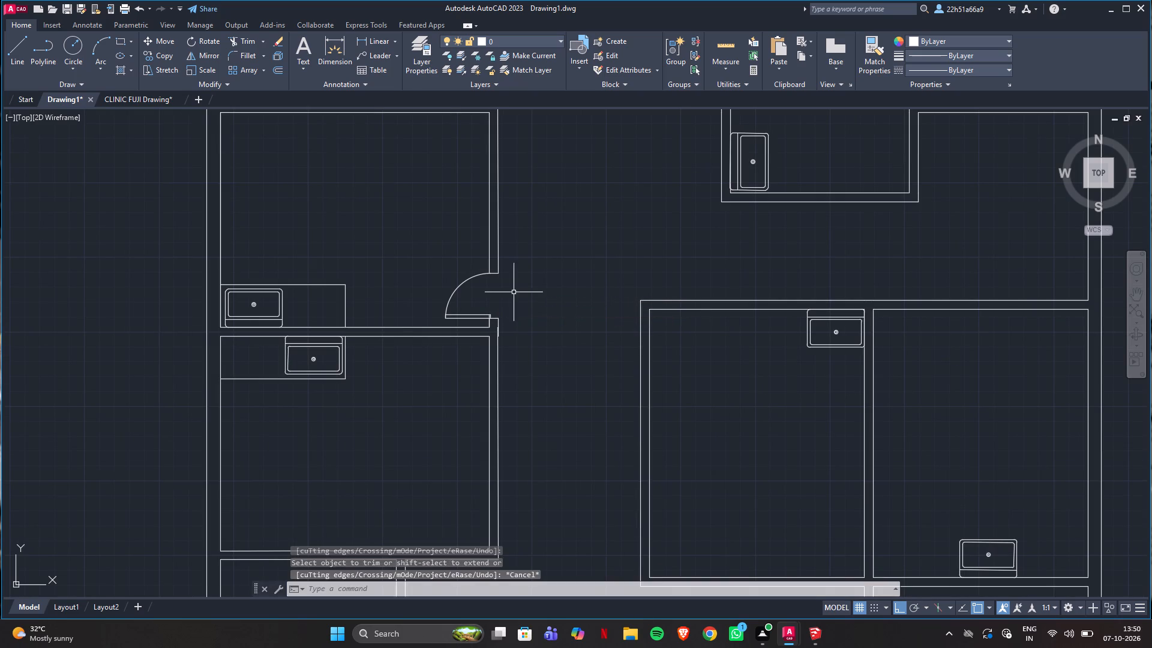
Check the Testing & Lab Room's door position in CLINIC FUJI Drawing and return to Drawing1.
{"action": "scroll", "coordinate": [524, 293], "scroll_direction": "down", "scroll_amount": 2}
{"action": "middle_click_drag", "start_coordinate": [517, 302], "coordinate": [470, 250]}
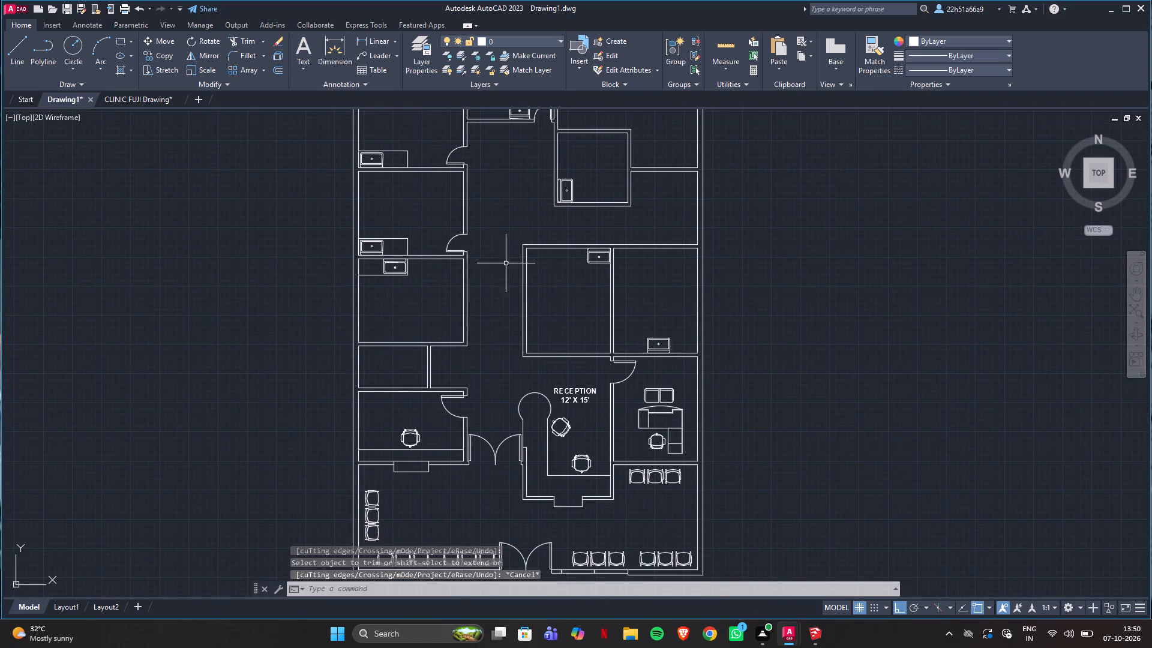
{"action": "left_click", "coordinate": [131, 97]}
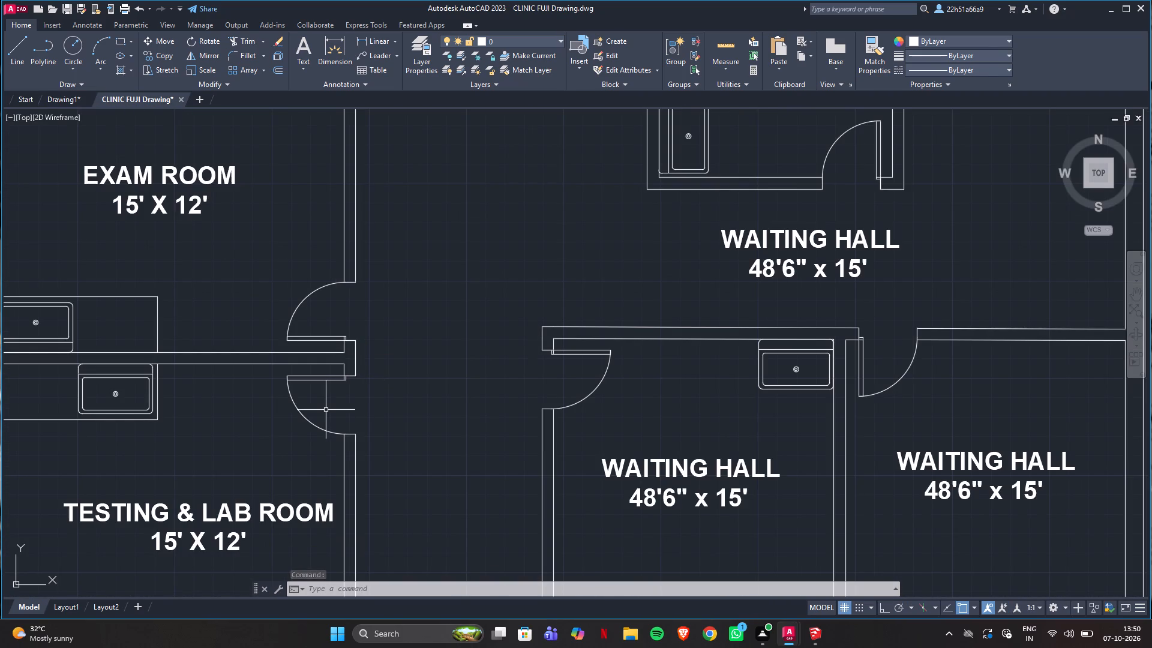
{"action": "left_click", "coordinate": [81, 99]}
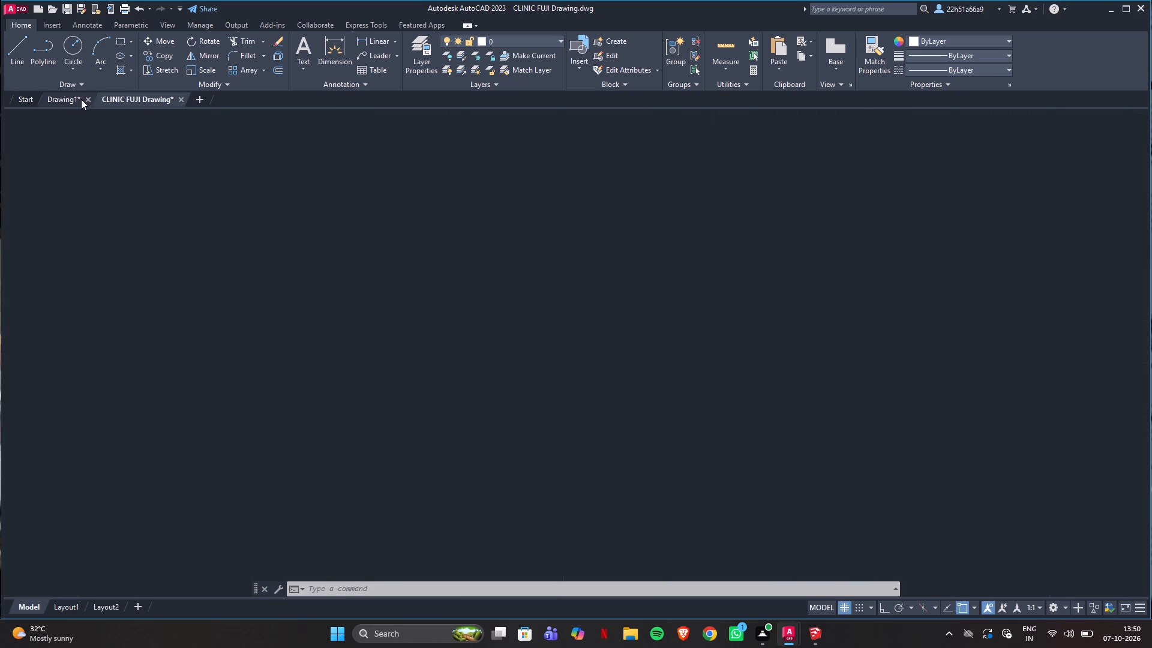
Draw a 6" vertical guide line downward from the upper inner east corner of the Testing & Lab Room.
{"action": "scroll", "coordinate": [472, 268], "scroll_direction": "up", "scroll_amount": 4}
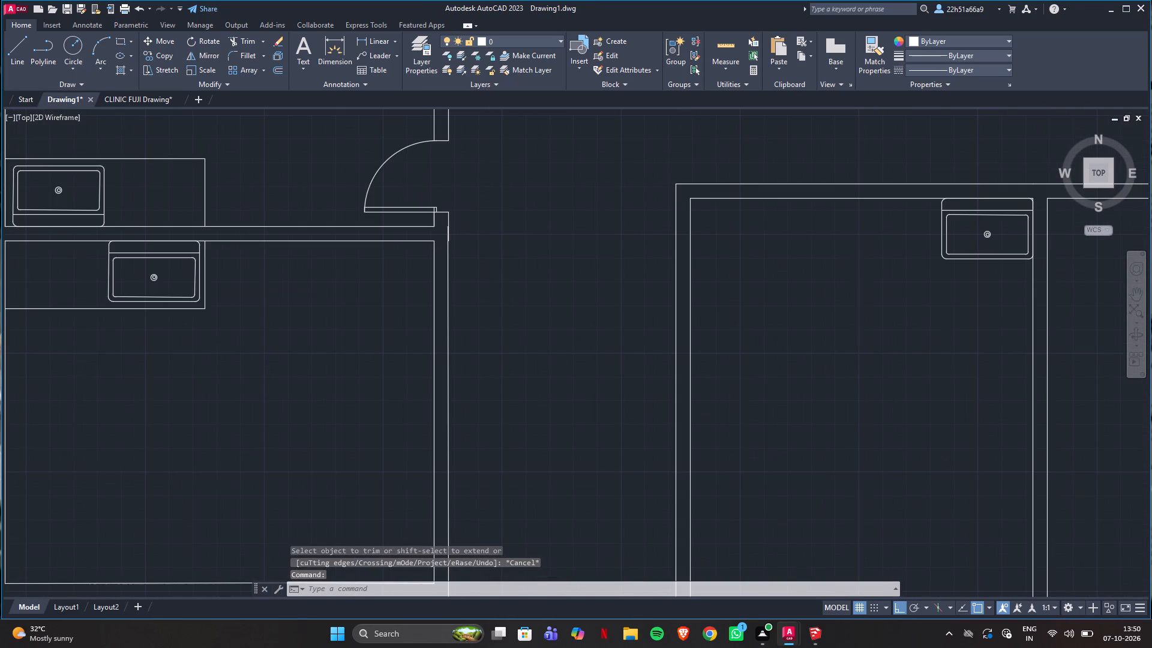
{"action": "key", "text": "l"}
{"action": "key", "text": "Return"}
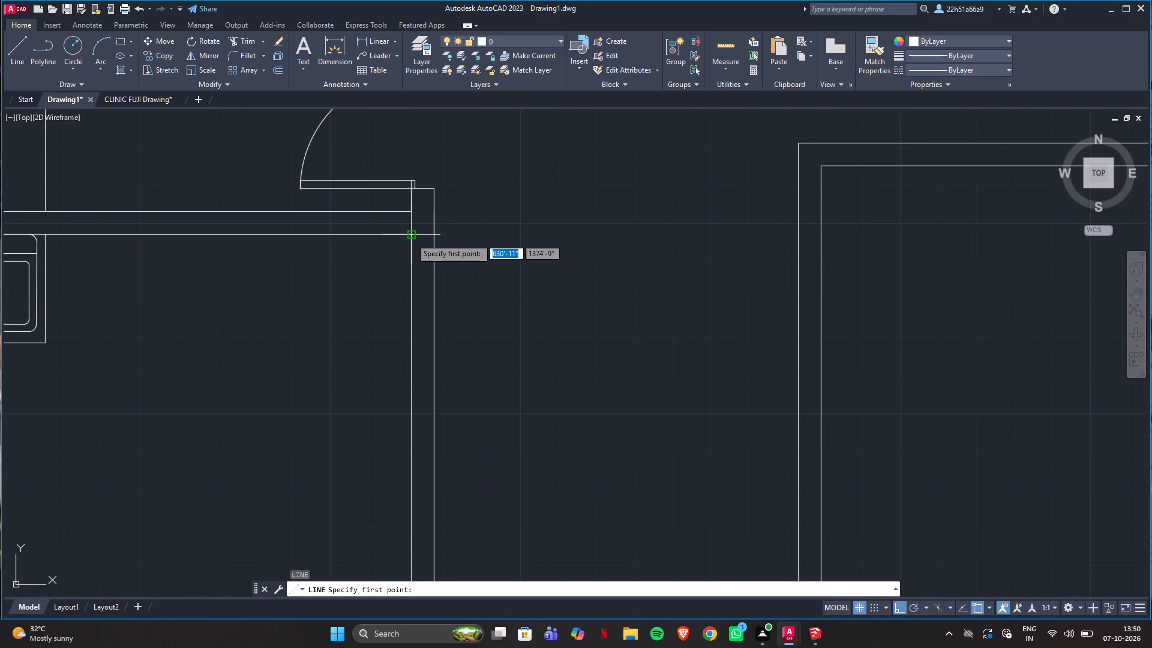
{"action": "left_click", "coordinate": [410, 237]}
{"action": "key", "text": "6"}
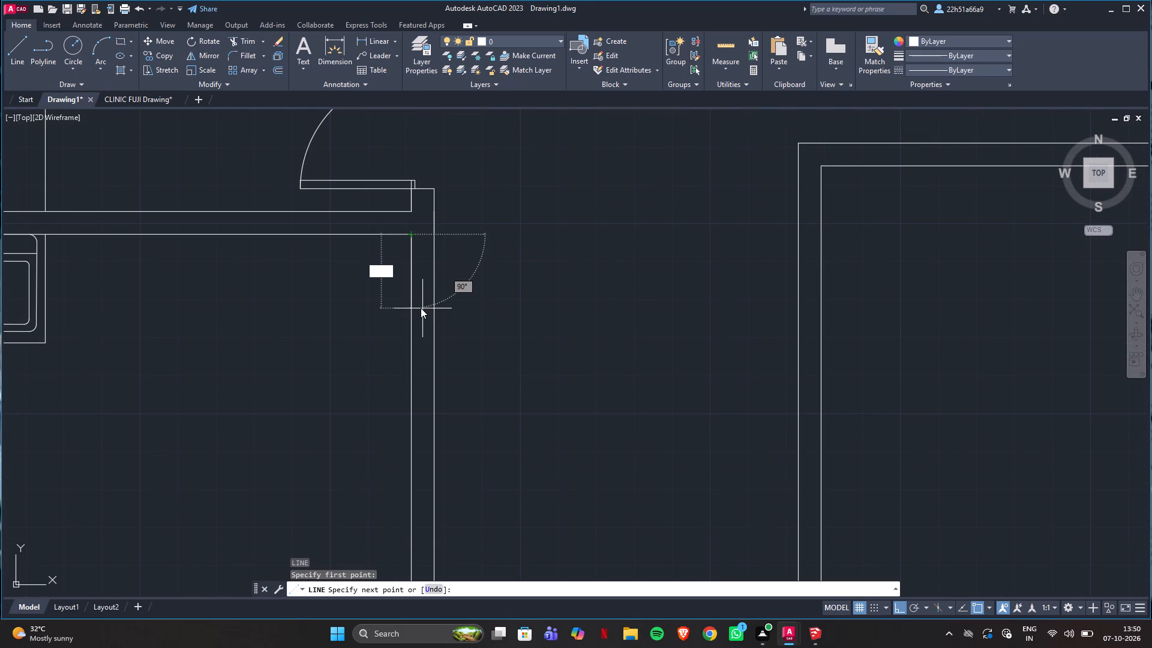
{"action": "key", "text": "shift+quotedbl"}
{"action": "key", "text": "Return"}
{"action": "key", "text": "Return"}
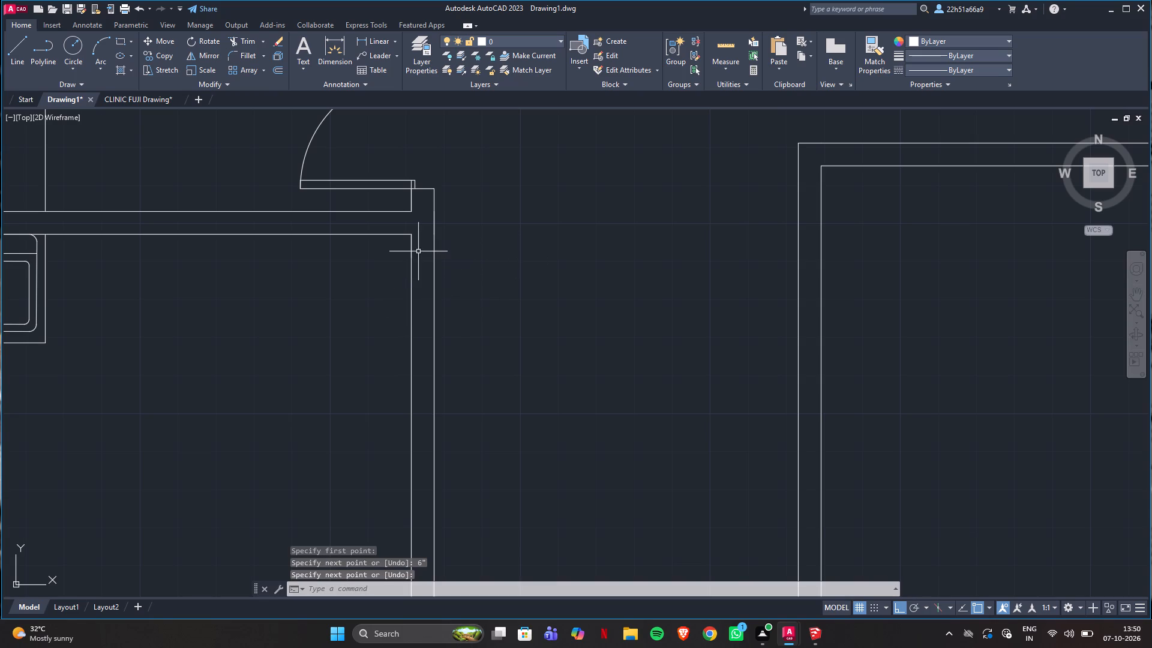
Mirror the Exam Room's door about a horizontal line through its lower jamb, keeping the original door.
{"action": "middle_click_drag", "start_coordinate": [496, 221], "coordinate": [500, 348]}
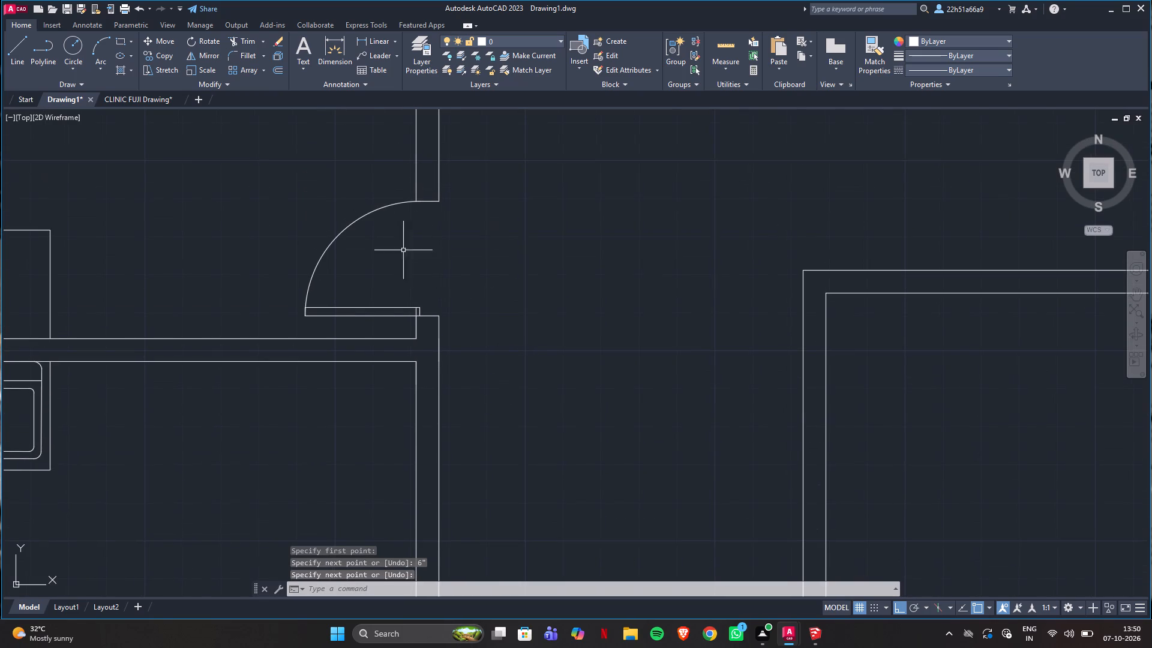
{"action": "left_click", "coordinate": [349, 227]}
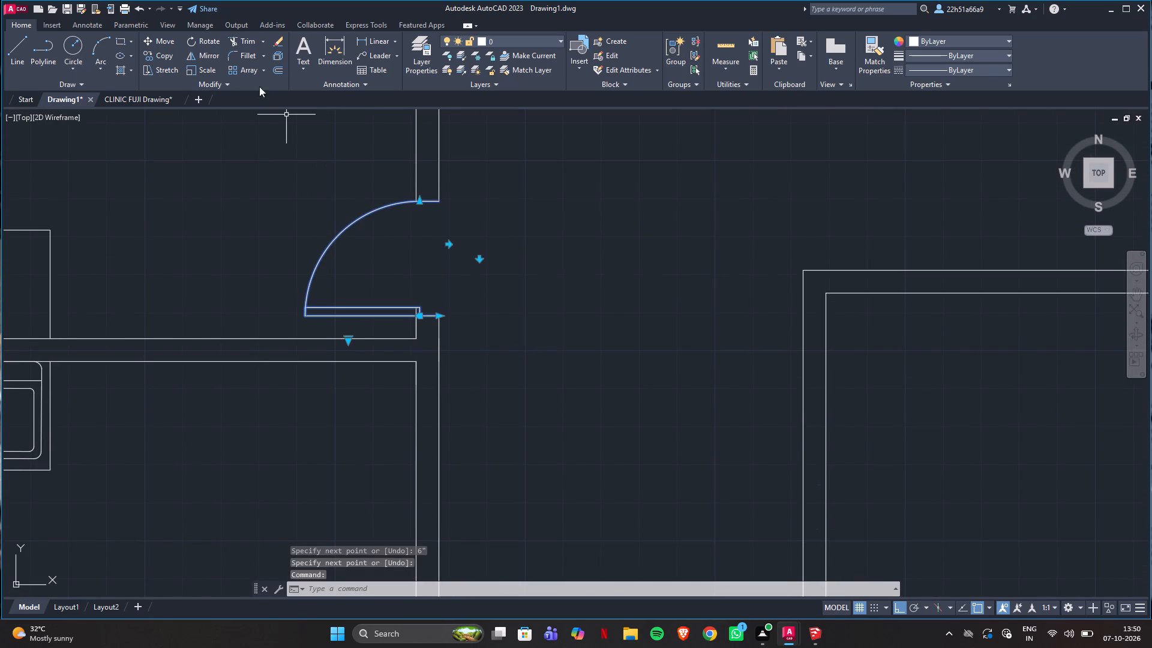
{"action": "left_click", "coordinate": [198, 50]}
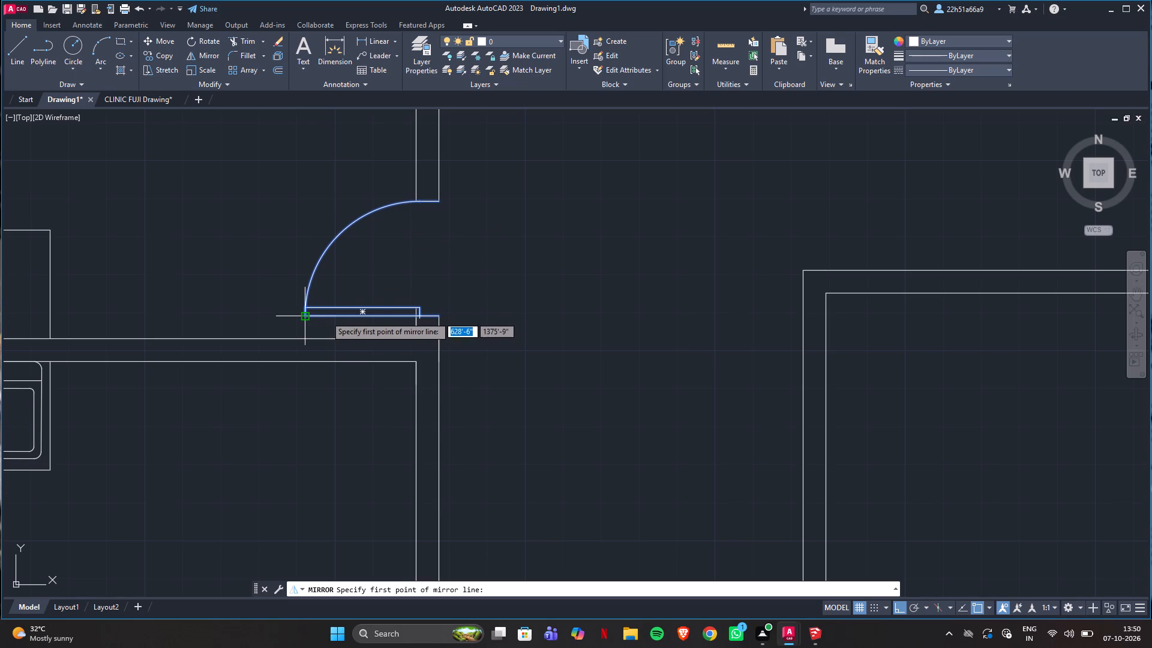
{"action": "left_click", "coordinate": [436, 315]}
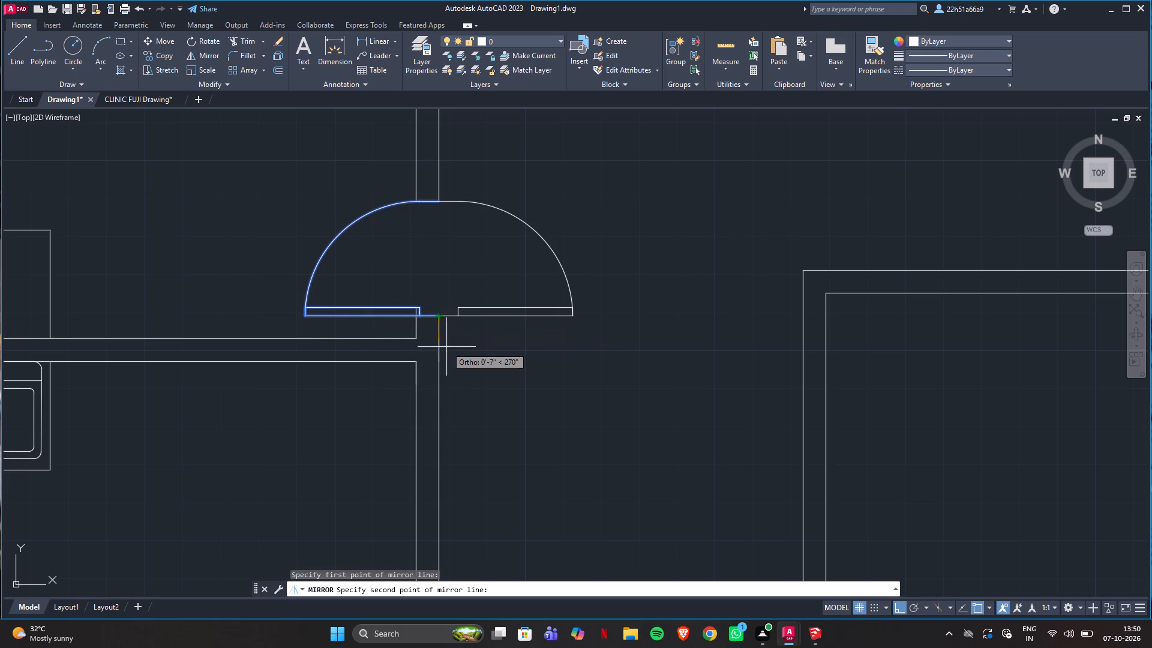
{"action": "left_click", "coordinate": [272, 228]}
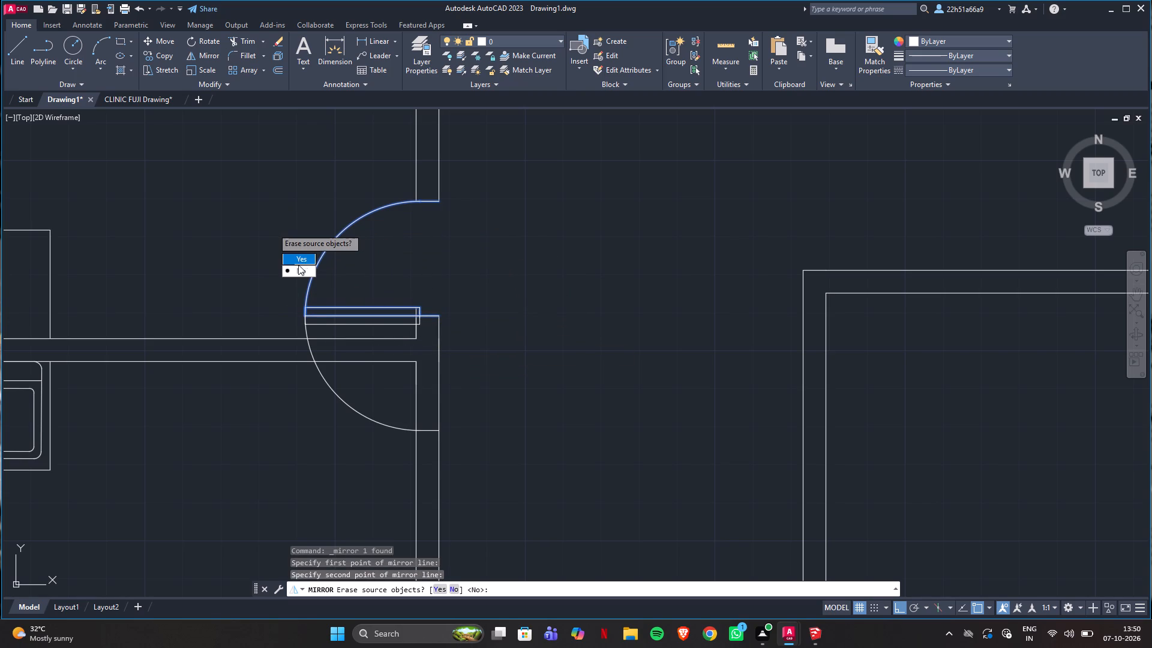
{"action": "left_click_drag", "start_coordinate": [298, 268], "coordinate": [272, 228]}
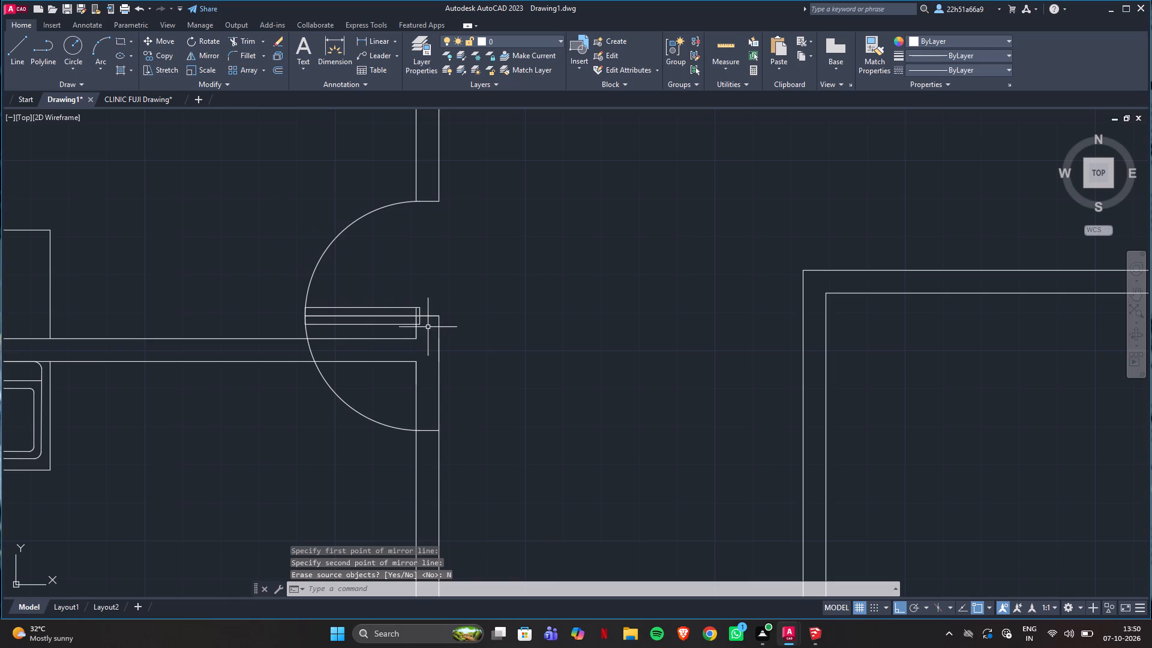
Move the mirrored door down so its upper jamb meets the lower end of the Testing & Lab Room's 6" guide line.
{"action": "left_click", "coordinate": [376, 422]}
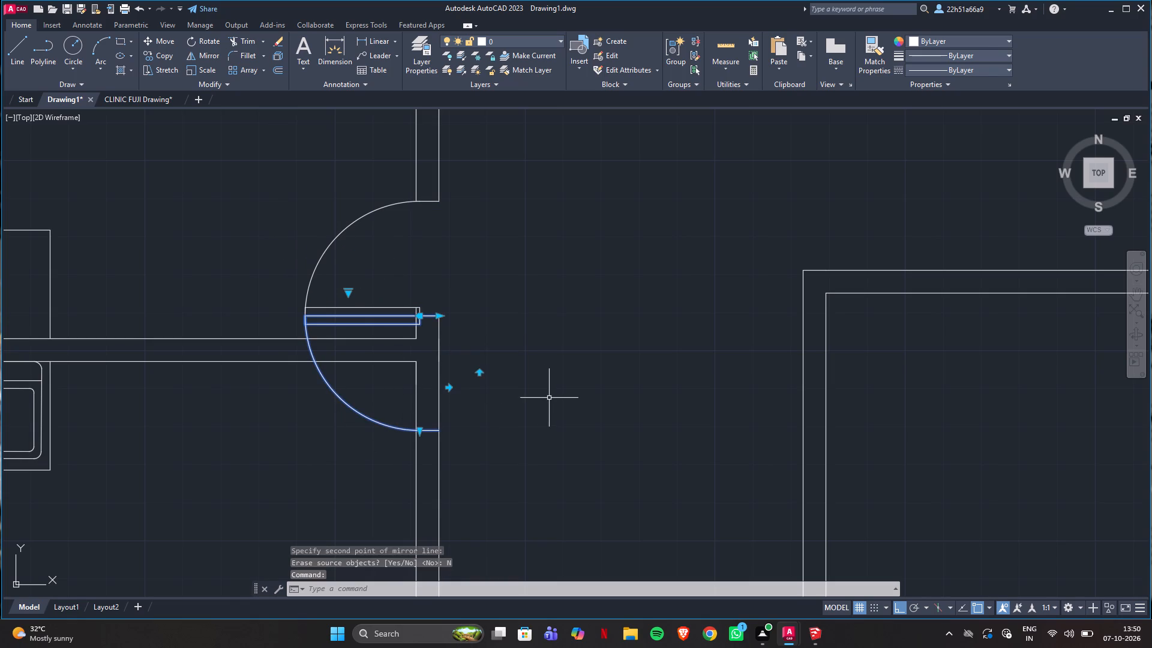
{"action": "middle_click_drag", "start_coordinate": [539, 391], "coordinate": [553, 293]}
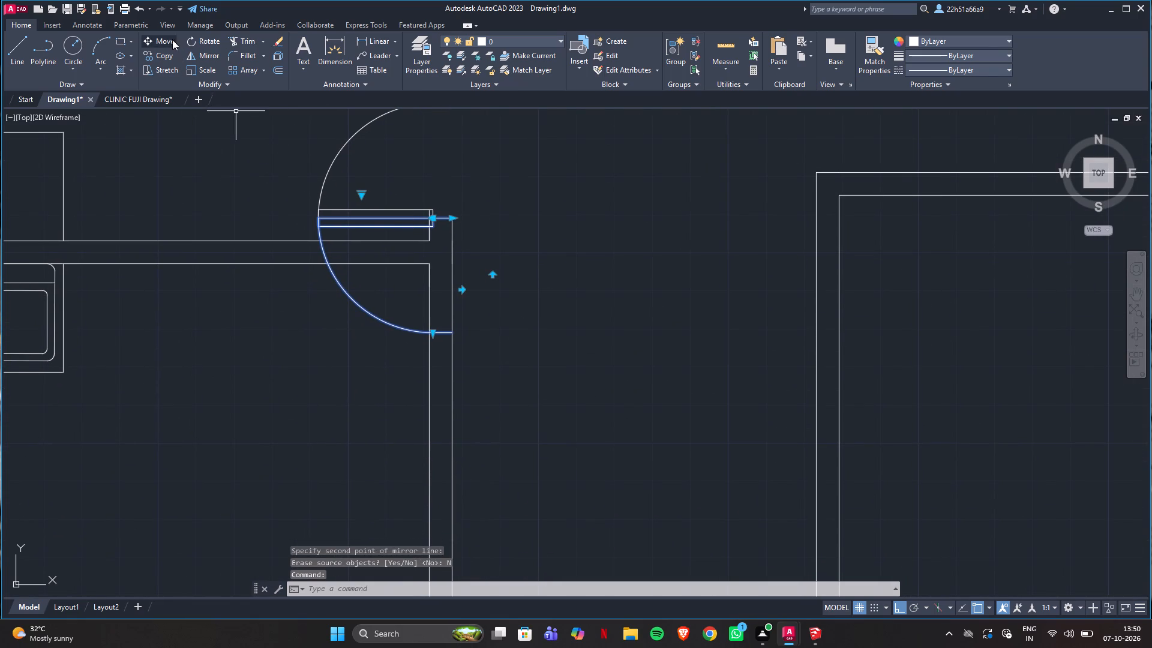
{"action": "left_click", "coordinate": [172, 39]}
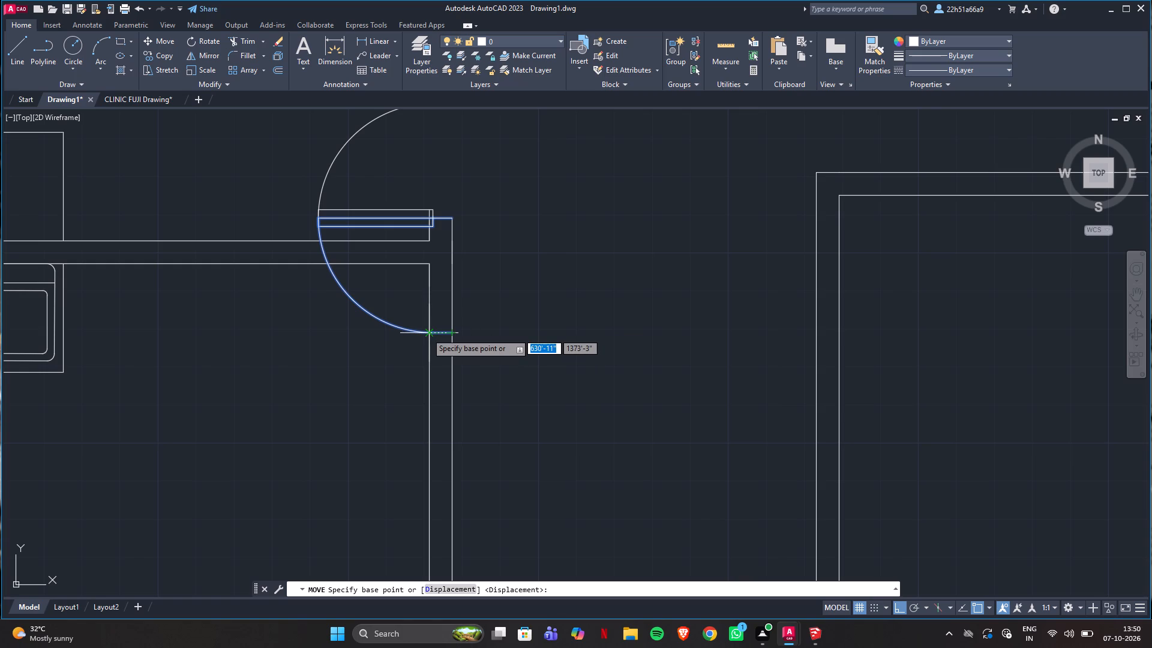
{"action": "scroll", "coordinate": [467, 355], "scroll_direction": "down", "scroll_amount": 2}
{"action": "middle_click_drag", "start_coordinate": [494, 365], "coordinate": [493, 364]}
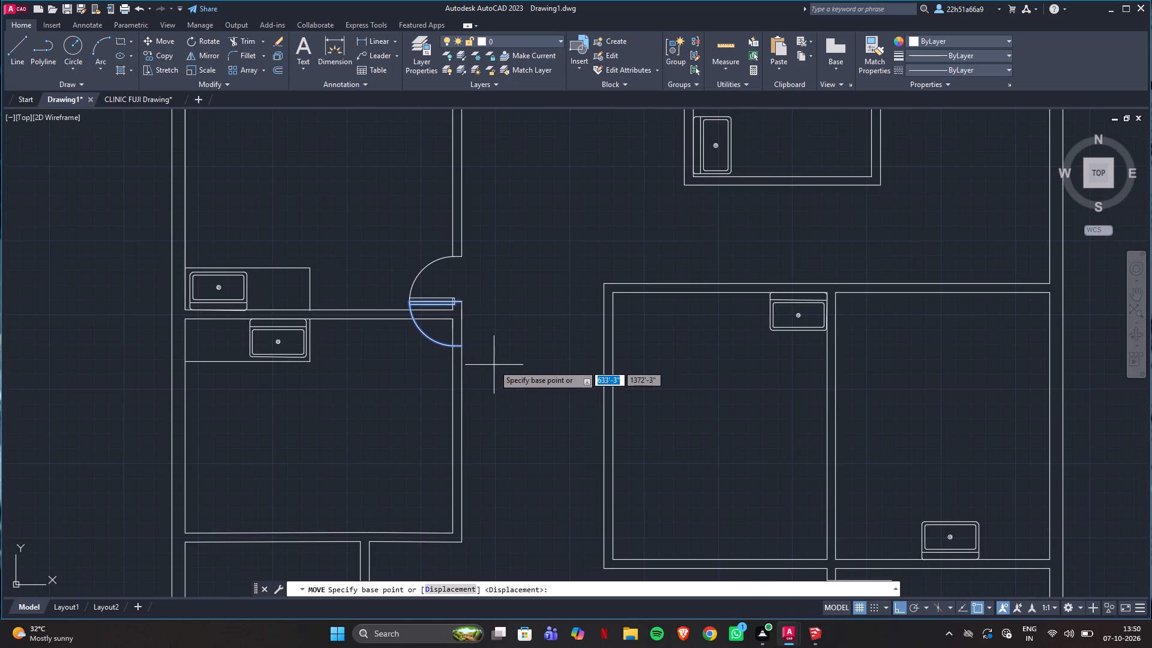
{"action": "middle_click_drag", "start_coordinate": [493, 364], "coordinate": [468, 289]}
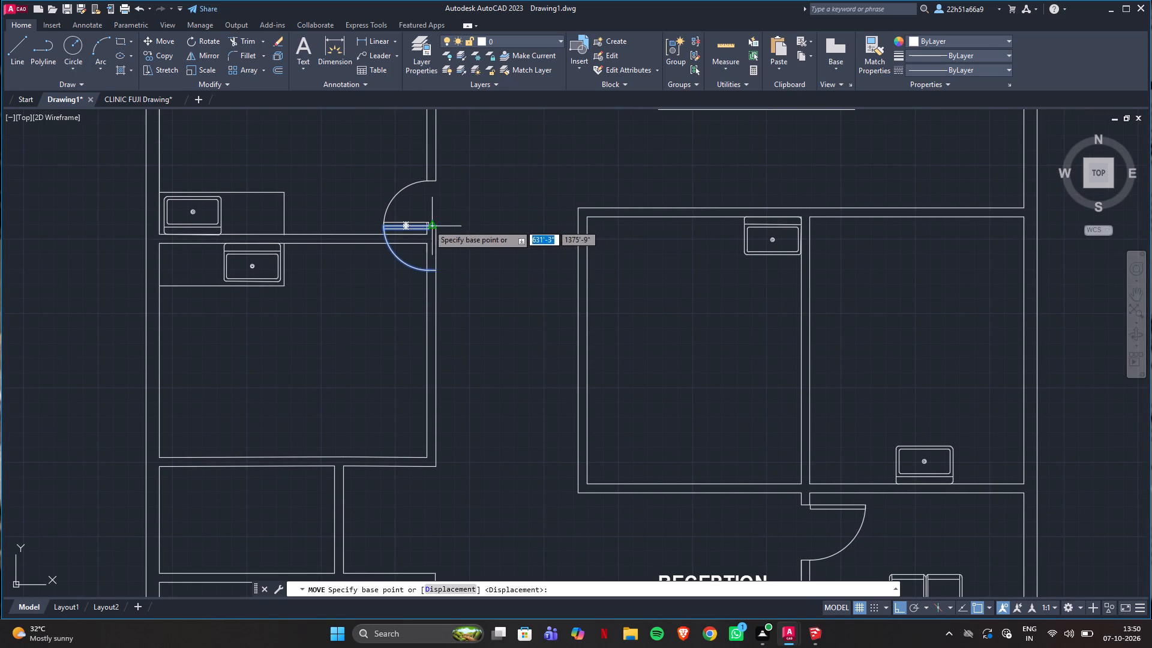
{"action": "scroll", "coordinate": [427, 225], "scroll_direction": "up", "scroll_amount": 4}
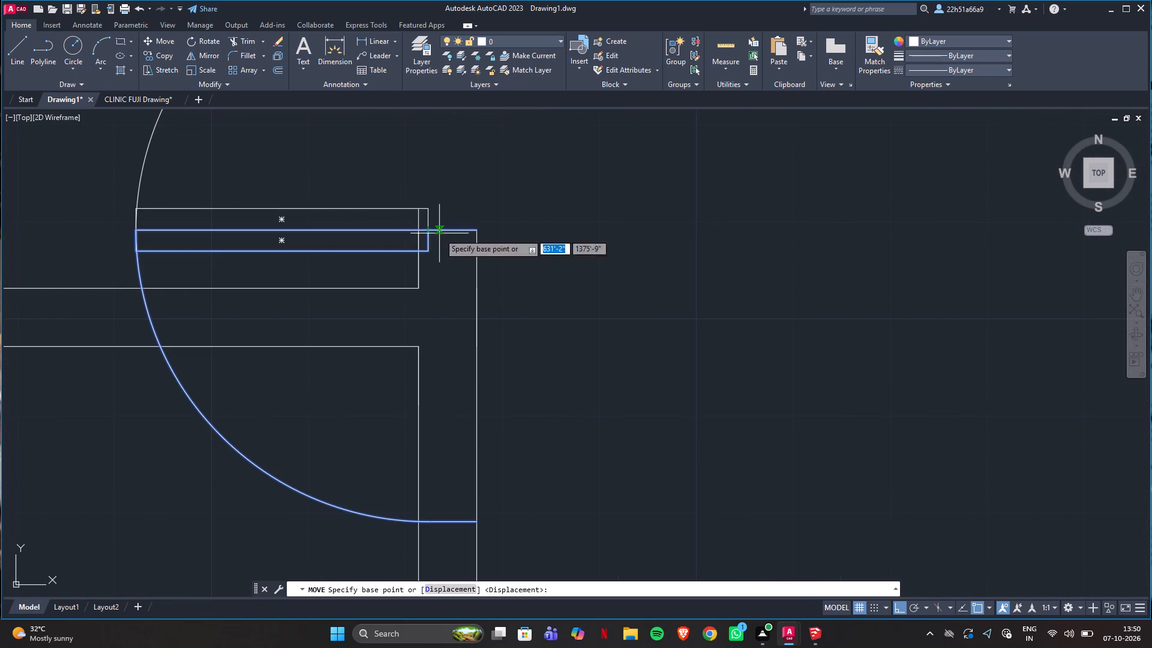
{"action": "left_click", "coordinate": [419, 231]}
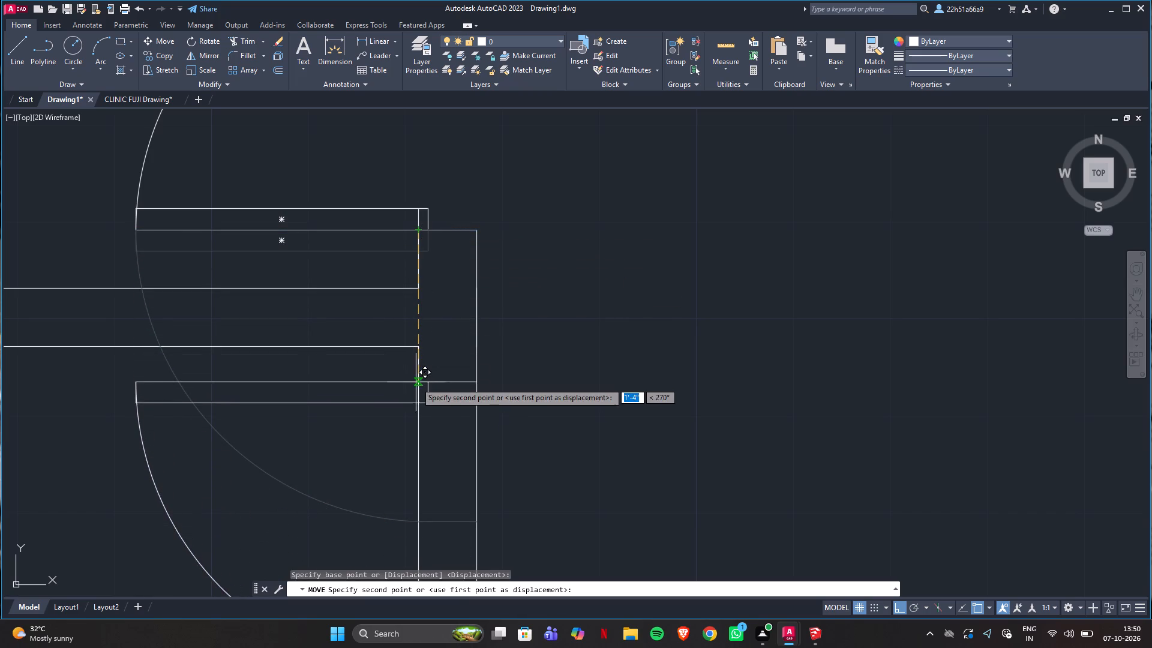
{"action": "left_click", "coordinate": [418, 405]}
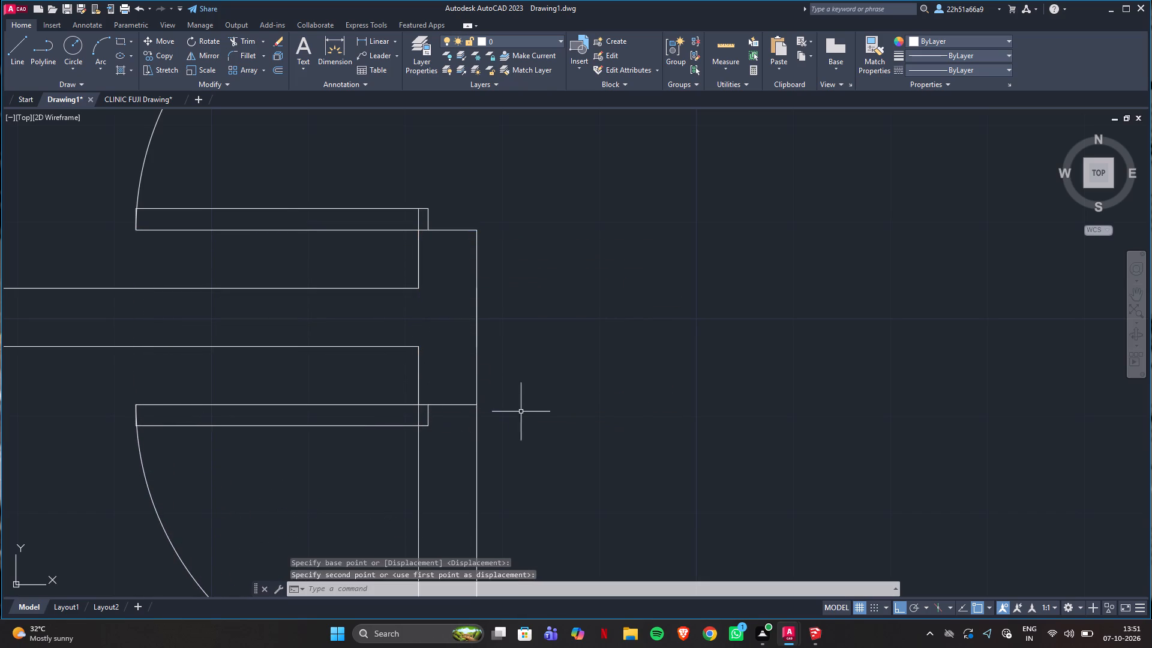
Trim both east wall lines of the Testing & Lab Room between the door jambs to open the doorway.
{"action": "scroll", "coordinate": [530, 415], "scroll_direction": "down", "scroll_amount": 1}
{"action": "middle_click_drag", "start_coordinate": [529, 413], "coordinate": [406, 231]}
{"action": "type", "text": "tr"}
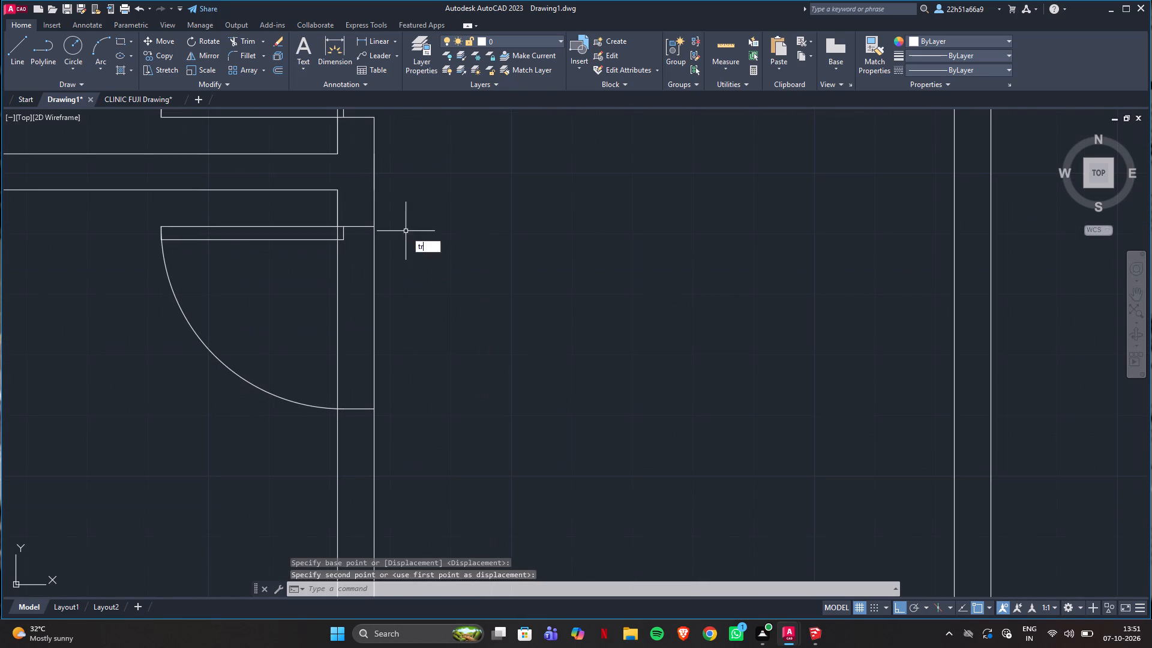
{"action": "key", "text": "Return"}
{"action": "left_click", "coordinate": [373, 267]}
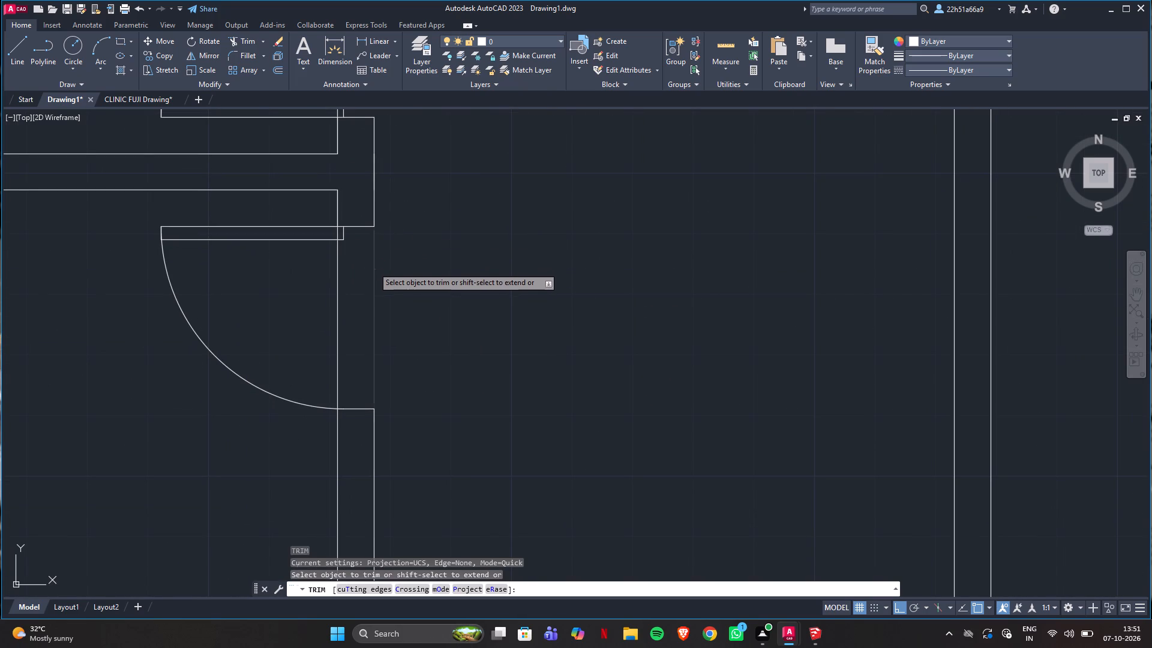
{"action": "left_click", "coordinate": [338, 284]}
{"action": "key", "text": "Escape"}
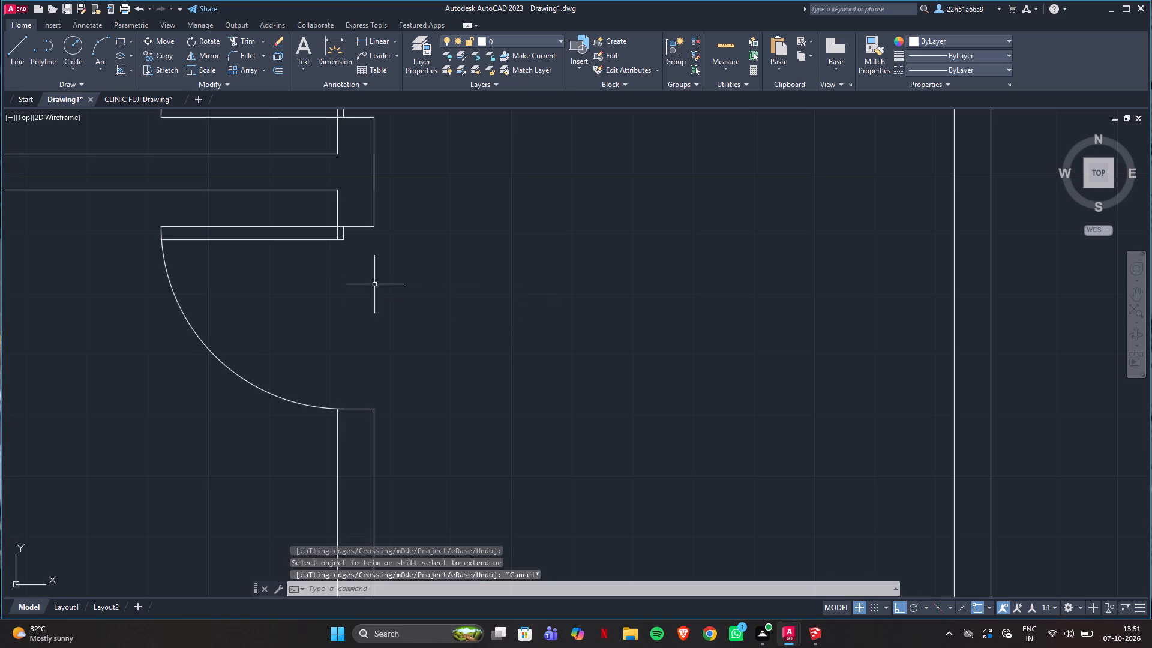
Examine the Toilet 1 door's position in CLINIC FUJI Drawing and return to Drawing1.
{"action": "scroll", "coordinate": [383, 283], "scroll_direction": "down", "scroll_amount": 4}
{"action": "middle_click_drag", "start_coordinate": [400, 305], "coordinate": [420, 274]}
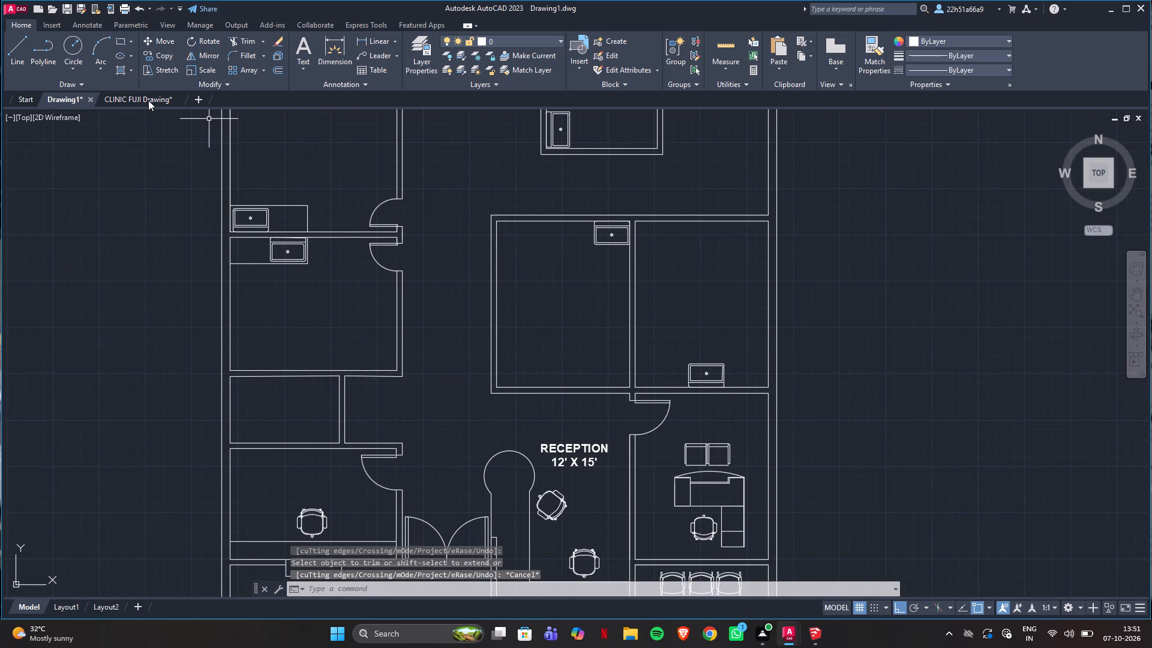
{"action": "left_click", "coordinate": [148, 100]}
{"action": "scroll", "coordinate": [250, 275], "scroll_direction": "down", "scroll_amount": 2}
{"action": "middle_click_drag", "start_coordinate": [292, 330], "coordinate": [298, 311]}
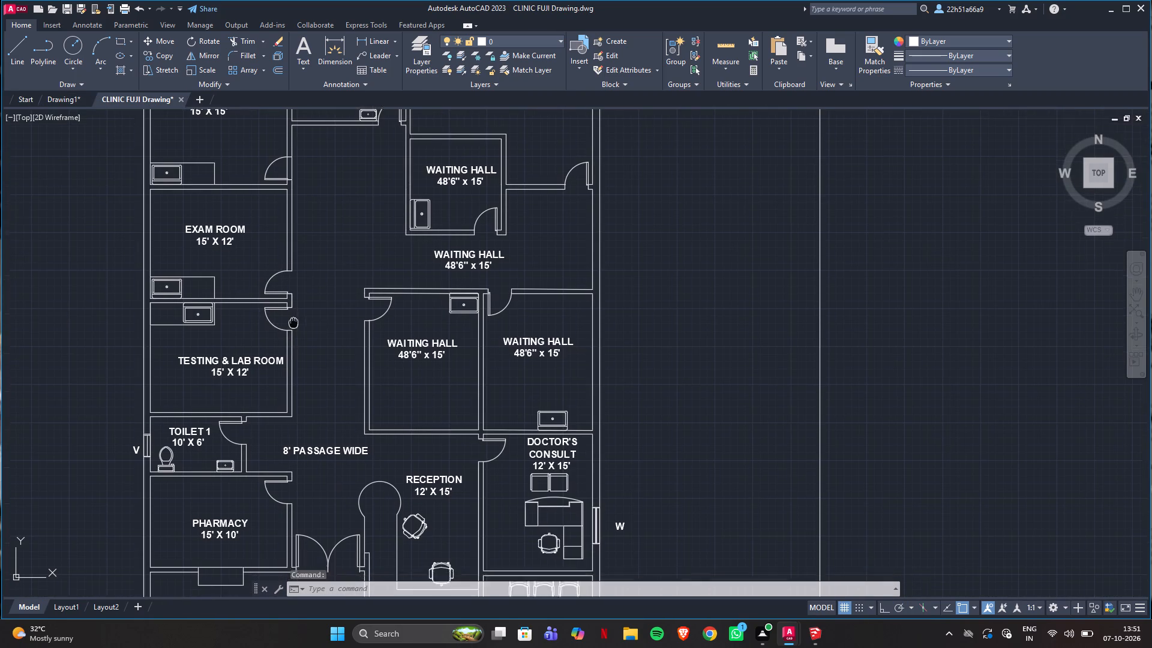
{"action": "middle_click_drag", "start_coordinate": [298, 311], "coordinate": [328, 237]}
{"action": "scroll", "coordinate": [248, 353], "scroll_direction": "up", "scroll_amount": 1}
{"action": "middle_click_drag", "start_coordinate": [248, 353], "coordinate": [334, 299]}
{"action": "scroll", "coordinate": [334, 299], "scroll_direction": "up", "scroll_amount": 2}
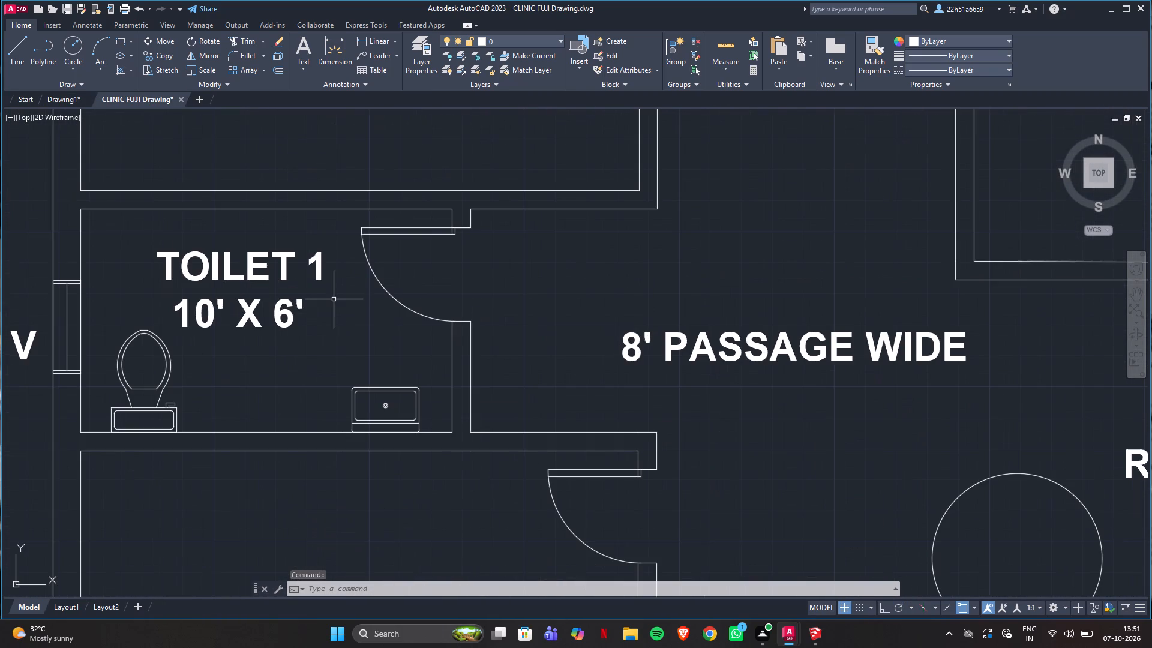
{"action": "left_click", "coordinate": [65, 92]}
Delete the short vertical guide lines beside the Exam Room's and Testing & Lab Room's doors.
{"action": "scroll", "coordinate": [398, 221], "scroll_direction": "up", "scroll_amount": 3}
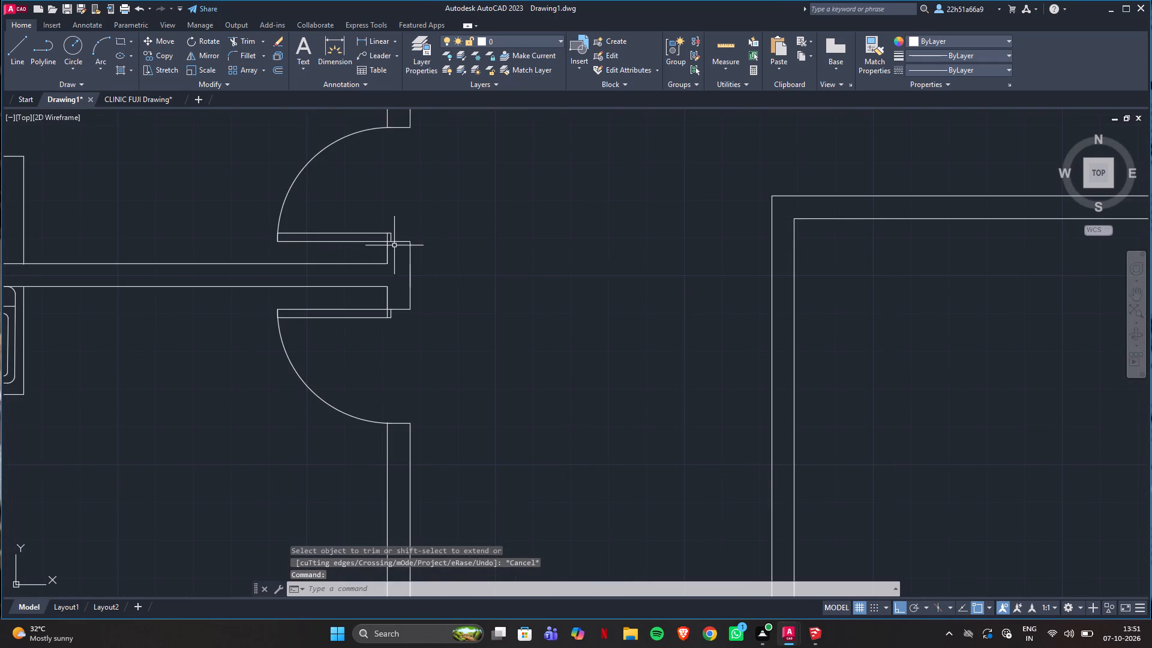
{"action": "scroll", "coordinate": [394, 247], "scroll_direction": "up", "scroll_amount": 1}
{"action": "left_click", "coordinate": [383, 253]}
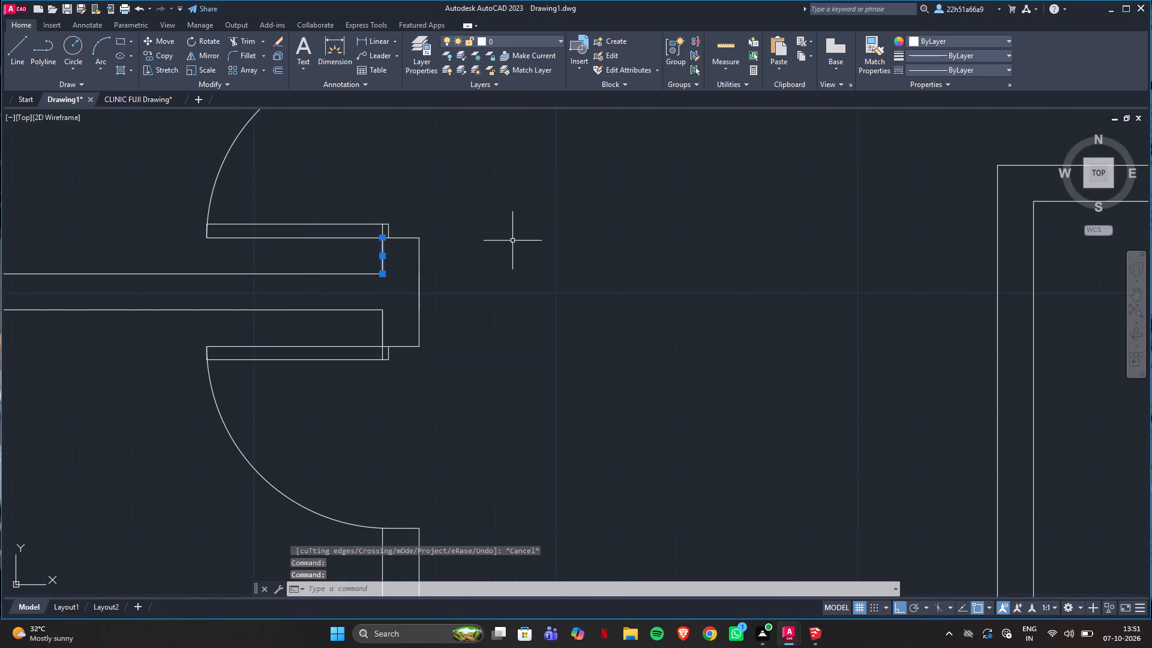
{"action": "key", "text": "Delete"}
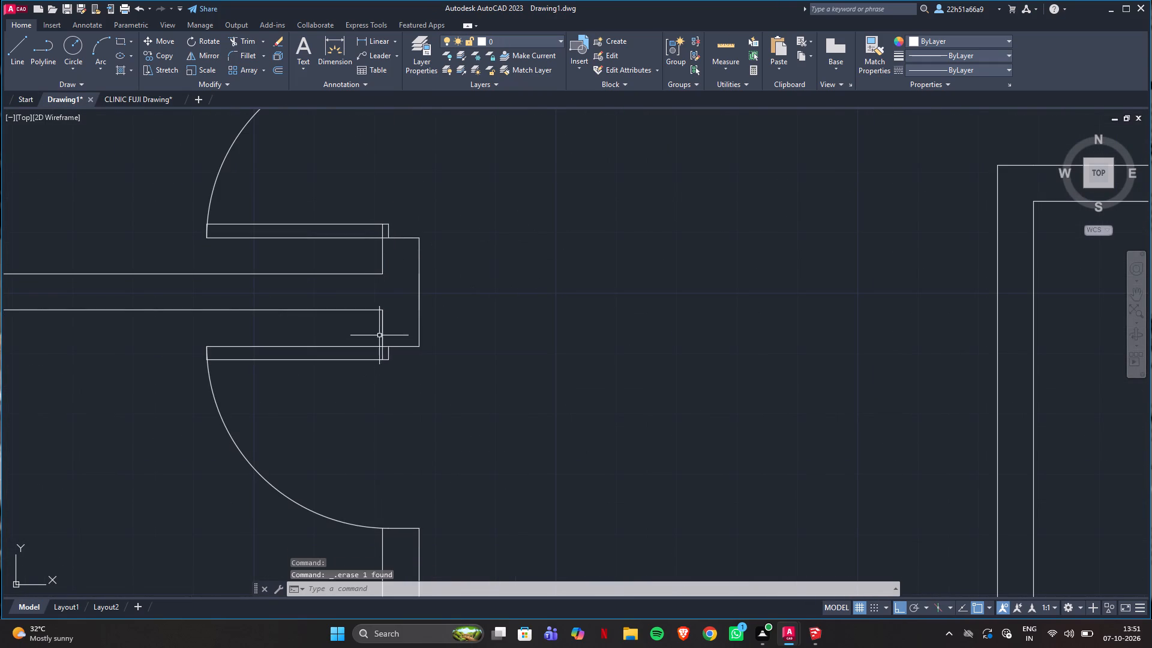
{"action": "left_click", "coordinate": [381, 332]}
{"action": "key", "text": "Delete"}
Recheck Toilet 1 in CLINIC FUJI Drawing, then draw a 6" vertical guide line downward from its upper inner east corner in Drawing1.
{"action": "scroll", "coordinate": [682, 398], "scroll_direction": "down", "scroll_amount": 4}
{"action": "middle_click_drag", "start_coordinate": [684, 437], "coordinate": [543, 255]}
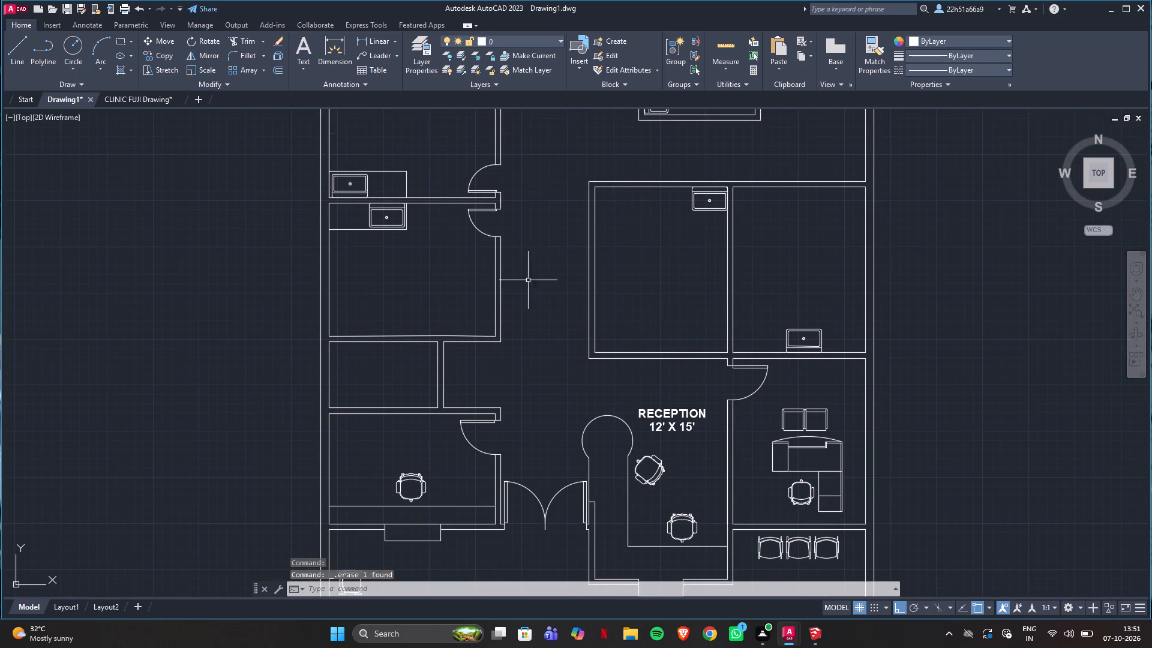
{"action": "left_click", "coordinate": [116, 100]}
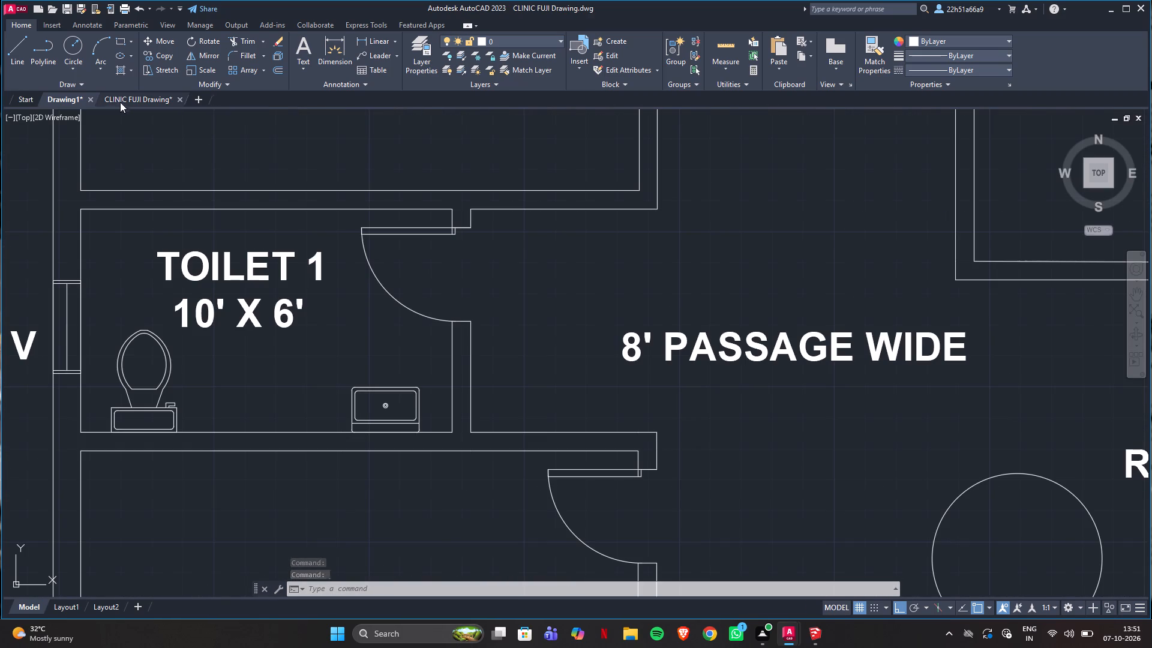
{"action": "left_click", "coordinate": [62, 99]}
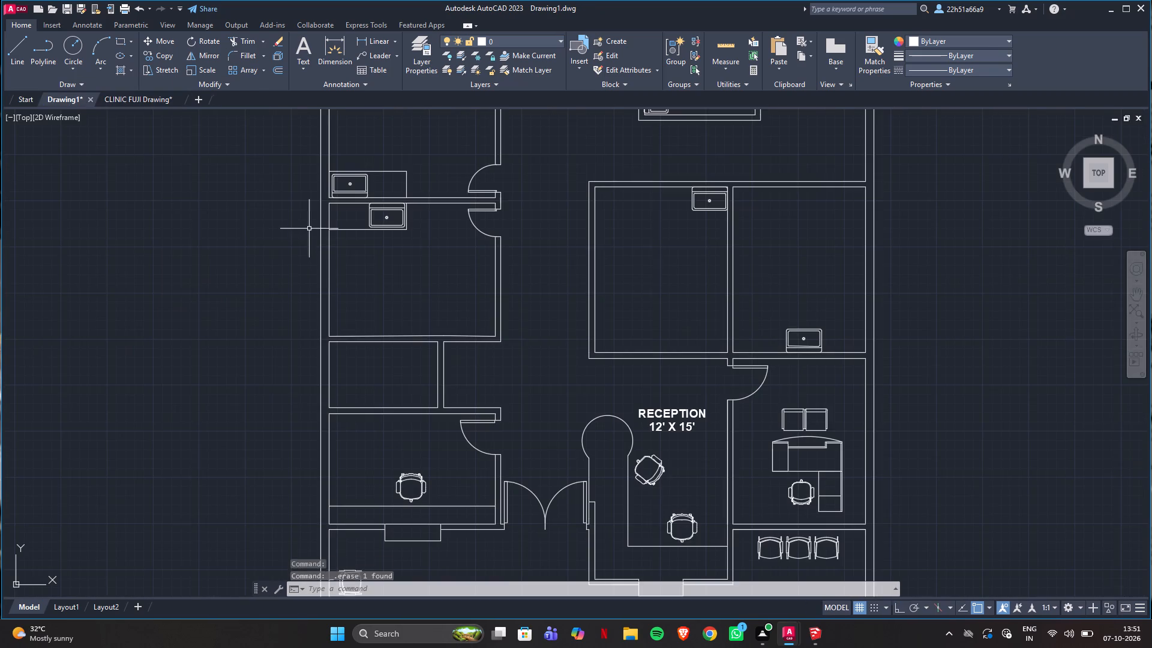
{"action": "scroll", "coordinate": [412, 336], "scroll_direction": "up", "scroll_amount": 2}
{"action": "middle_click_drag", "start_coordinate": [460, 362], "coordinate": [418, 329]}
{"action": "key", "text": "l"}
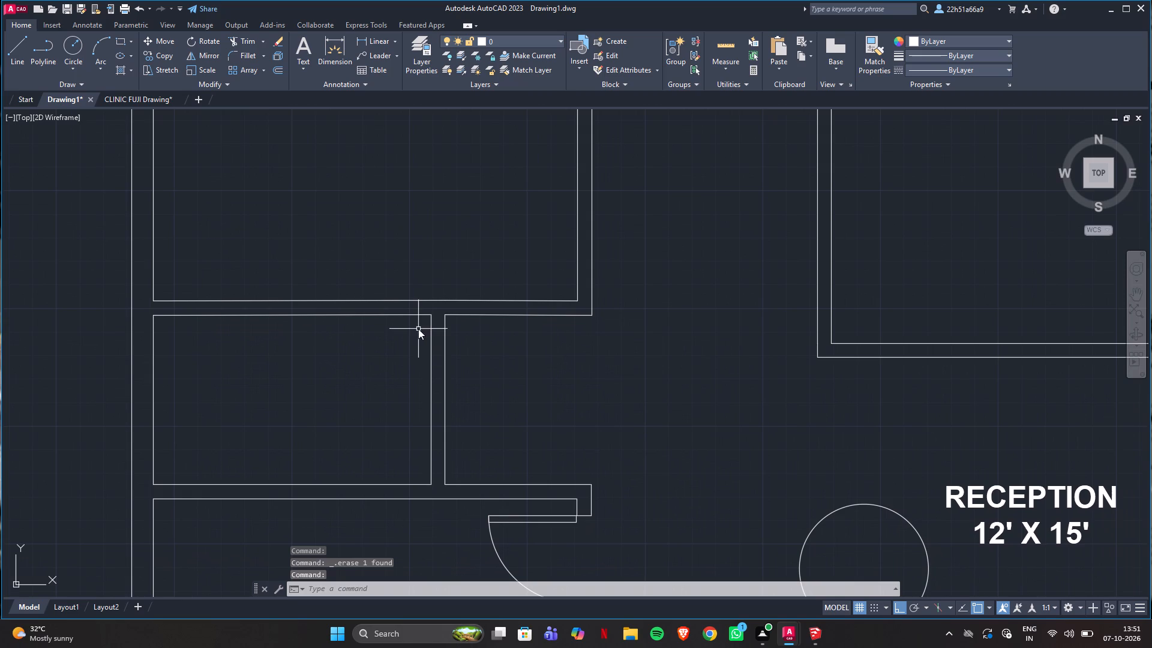
{"action": "key", "text": "Return"}
{"action": "scroll", "coordinate": [421, 330], "scroll_direction": "up", "scroll_amount": 2}
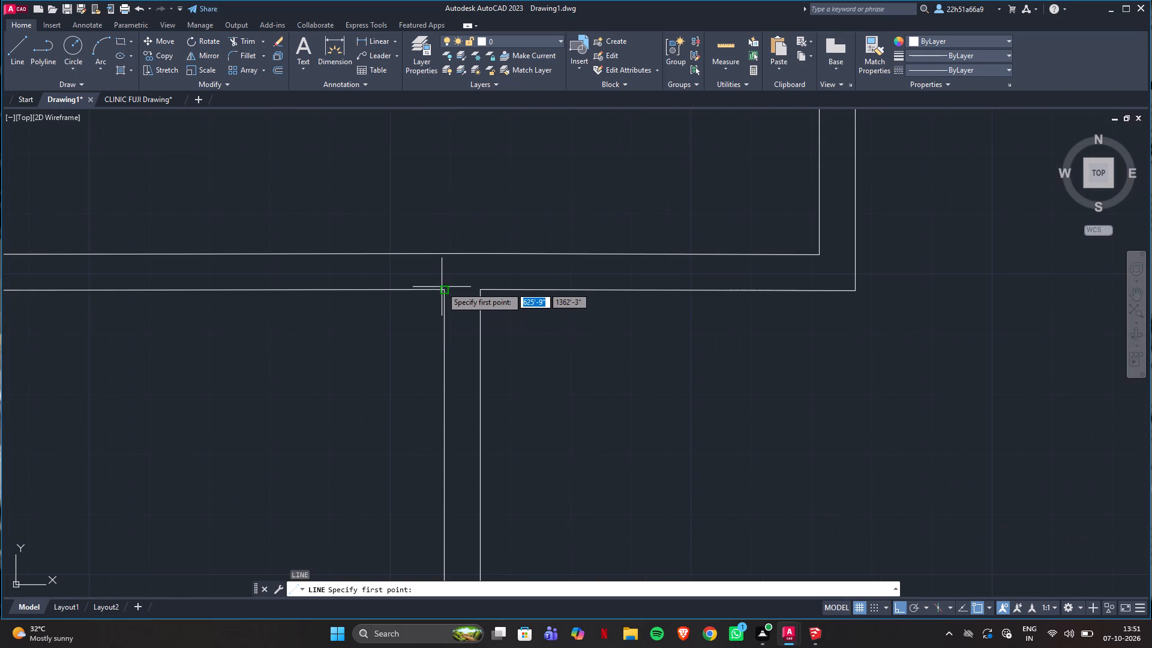
{"action": "left_click", "coordinate": [442, 287]}
{"action": "key", "text": "6"}
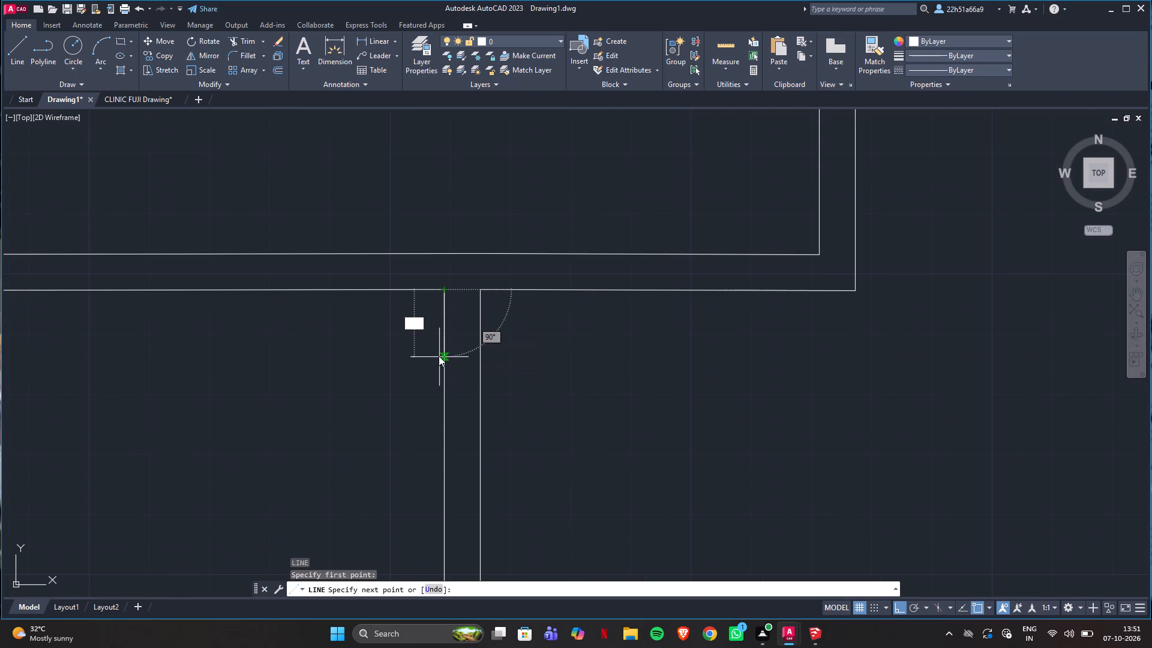
{"action": "key", "text": "shift+quotedbl"}
{"action": "key", "text": "Return"}
{"action": "key", "text": "Return"}
Copy the Testing & Lab Room's door to Toilet 1, placing its upper jamb at the lower end of the 6" guide line.
{"action": "scroll", "coordinate": [560, 371], "scroll_direction": "down", "scroll_amount": 2}
{"action": "middle_click_drag", "start_coordinate": [547, 362], "coordinate": [488, 358]}
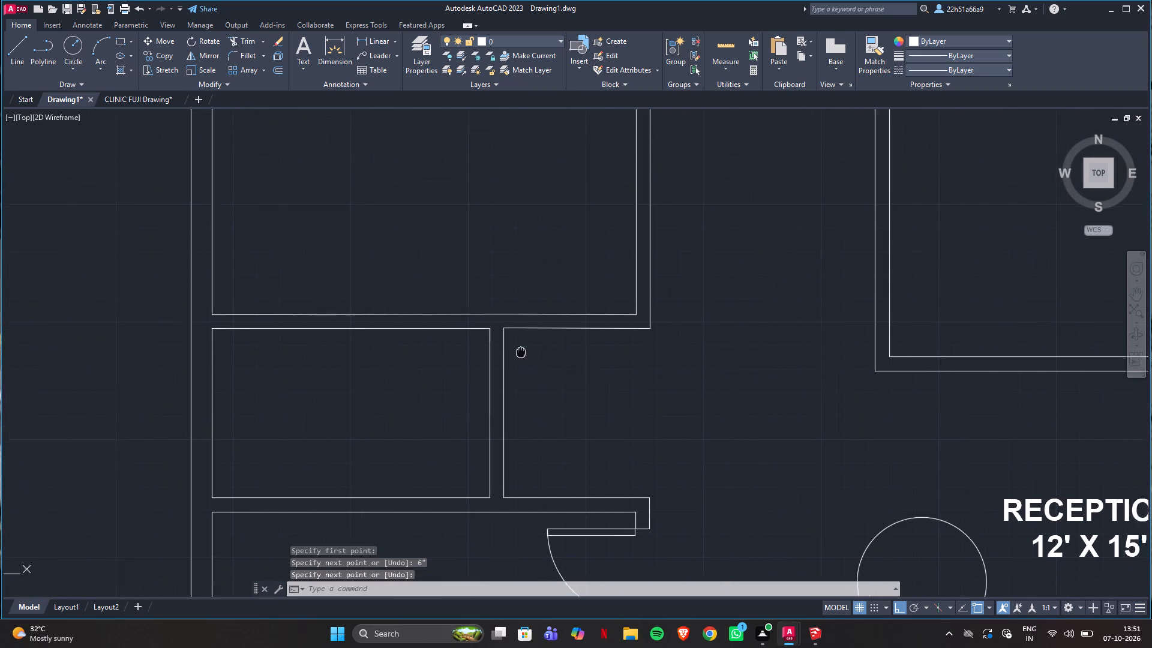
{"action": "middle_click_drag", "start_coordinate": [488, 358], "coordinate": [475, 360]}
{"action": "scroll", "coordinate": [475, 360], "scroll_direction": "down", "scroll_amount": 1}
{"action": "left_click", "coordinate": [532, 138]}
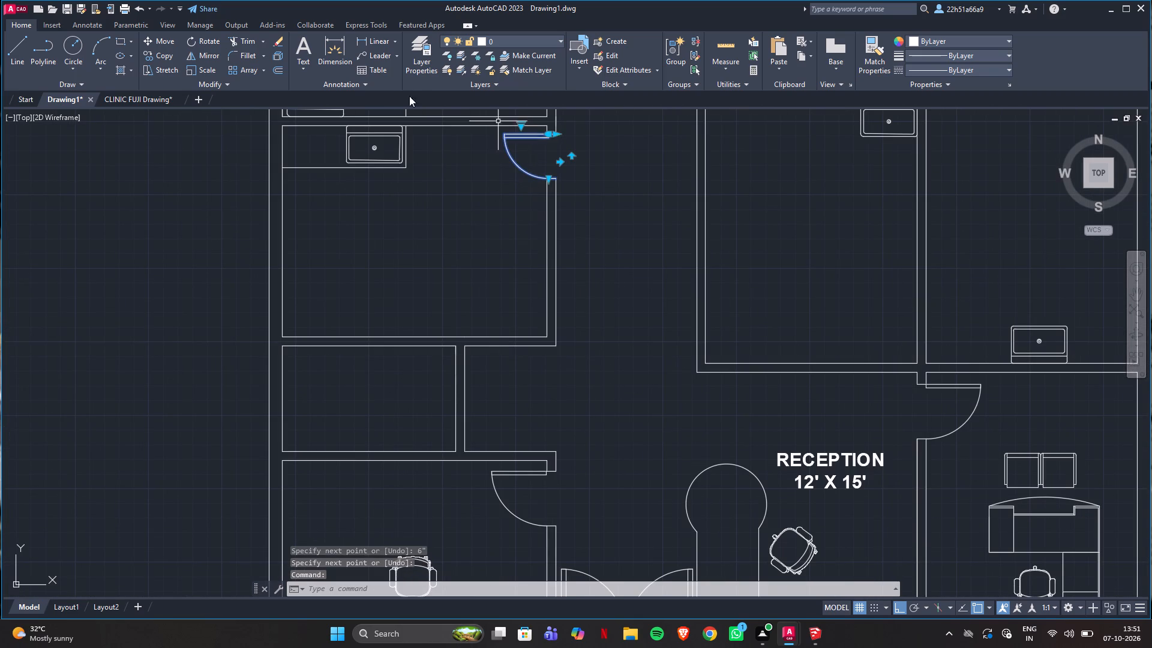
{"action": "left_click", "coordinate": [160, 56]}
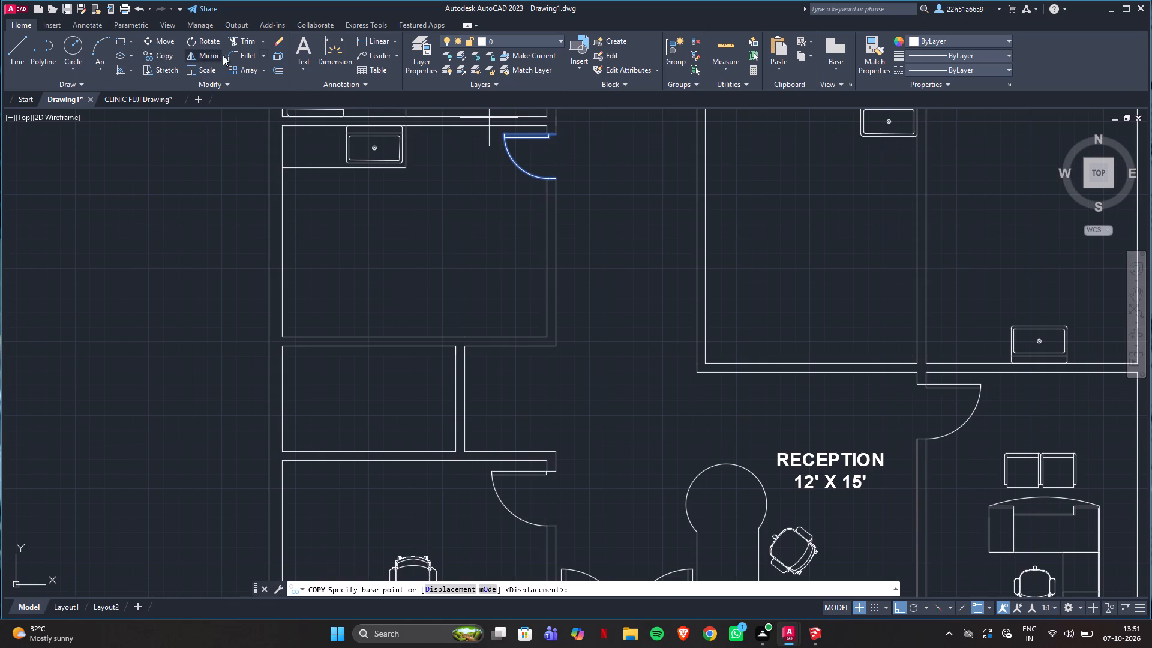
{"action": "left_click", "coordinate": [548, 134]}
{"action": "scroll", "coordinate": [448, 356], "scroll_direction": "up", "scroll_amount": 4}
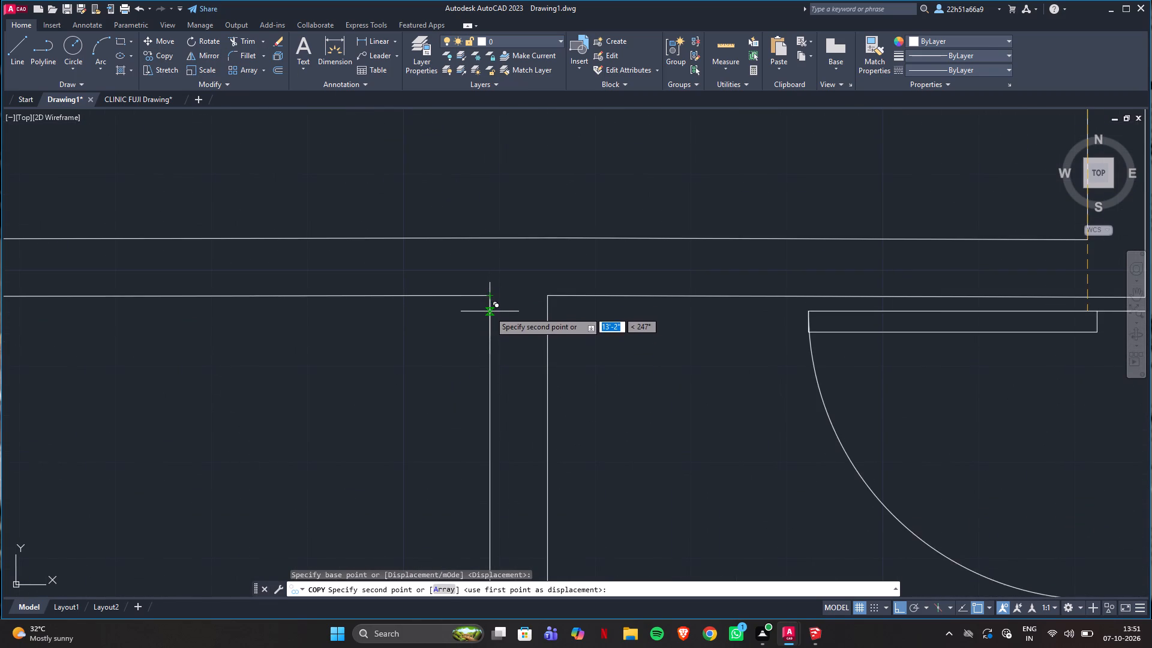
{"action": "left_click", "coordinate": [488, 350]}
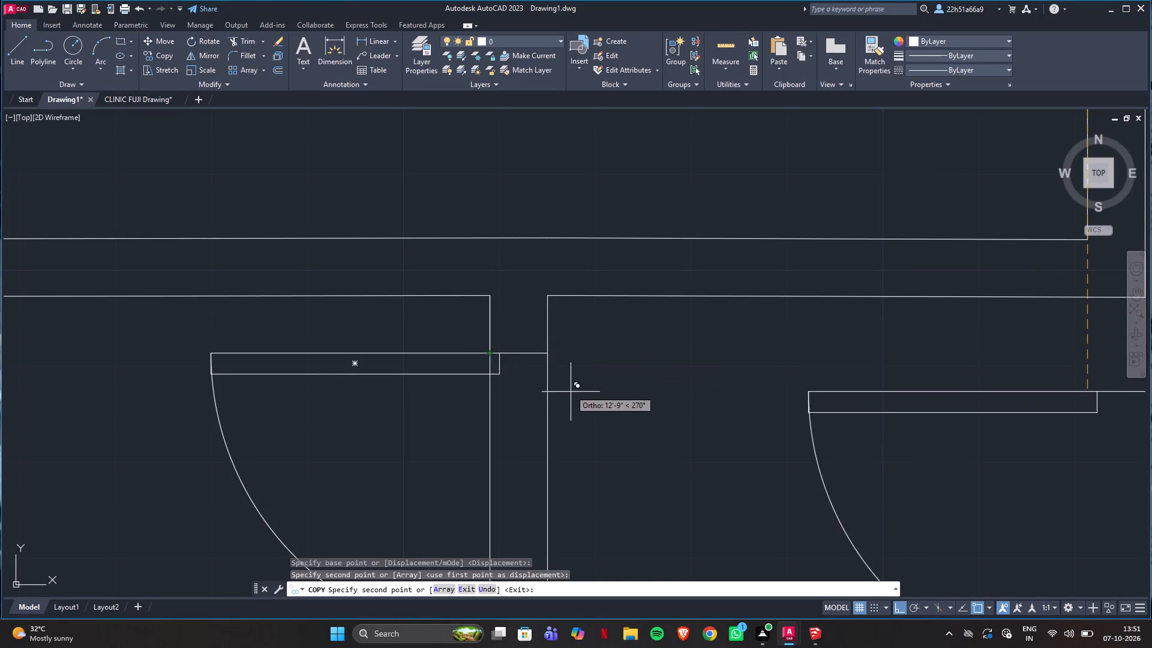
Trim both wall lines crossing Toilet 1's door opening between its two jambs.
{"action": "scroll", "coordinate": [577, 403], "scroll_direction": "down", "scroll_amount": 2}
{"action": "middle_click_drag", "start_coordinate": [578, 407], "coordinate": [474, 346]}
{"action": "key", "text": "Escape"}
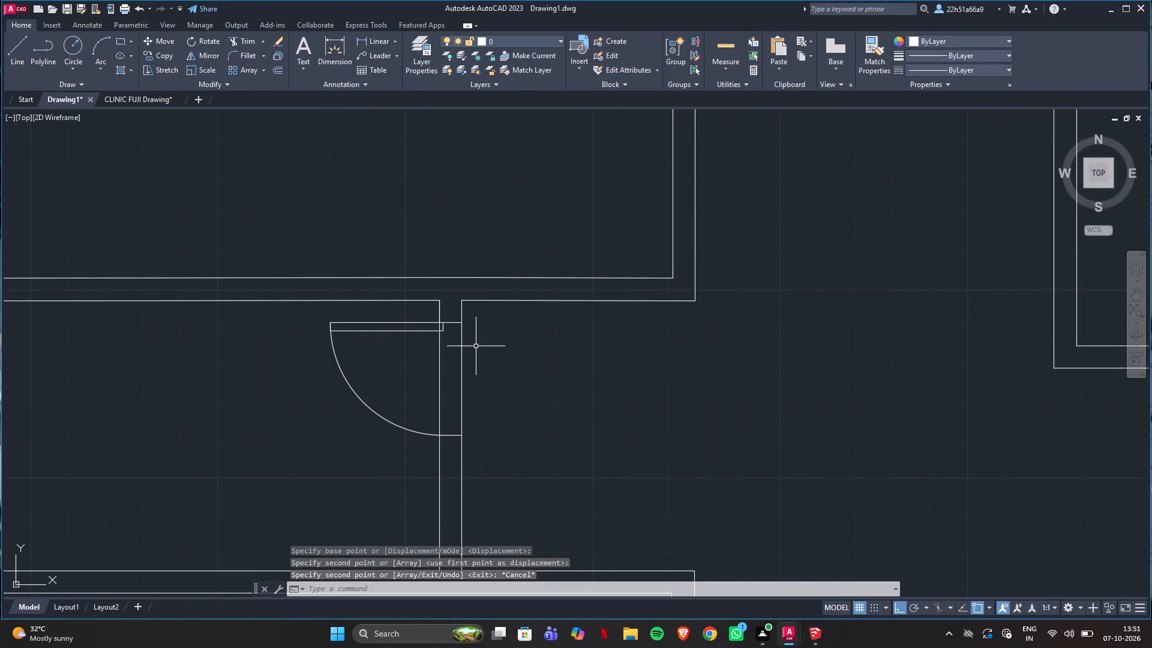
{"action": "type", "text": "tr"}
{"action": "key", "text": "Return"}
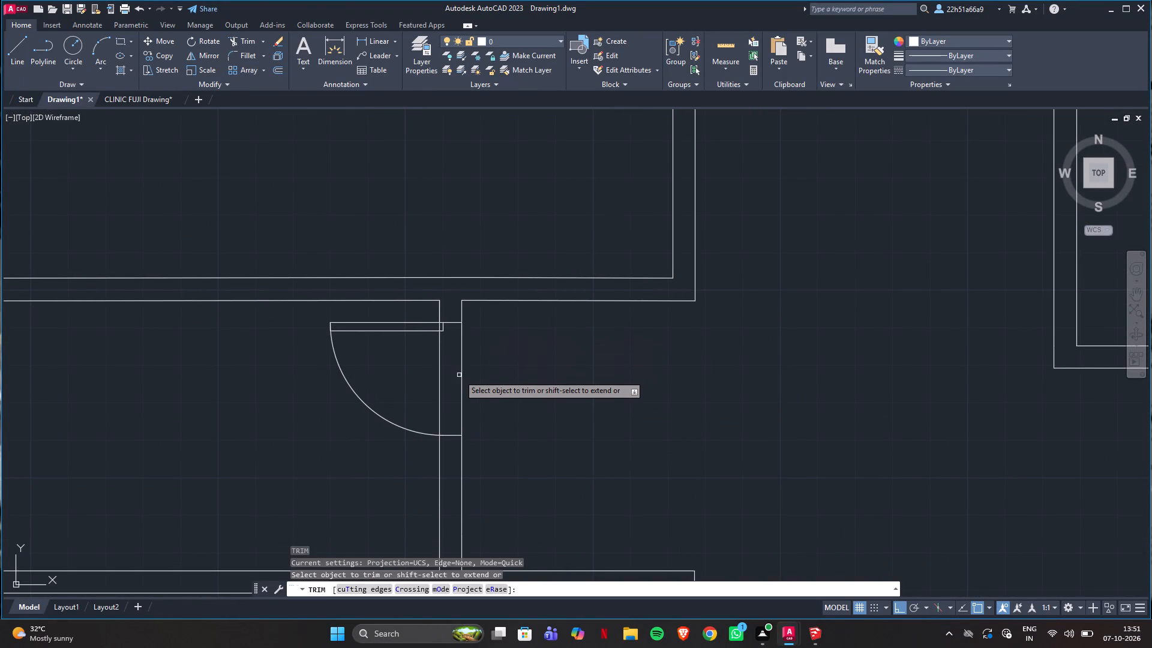
{"action": "left_click", "coordinate": [461, 374]}
{"action": "left_click", "coordinate": [440, 386]}
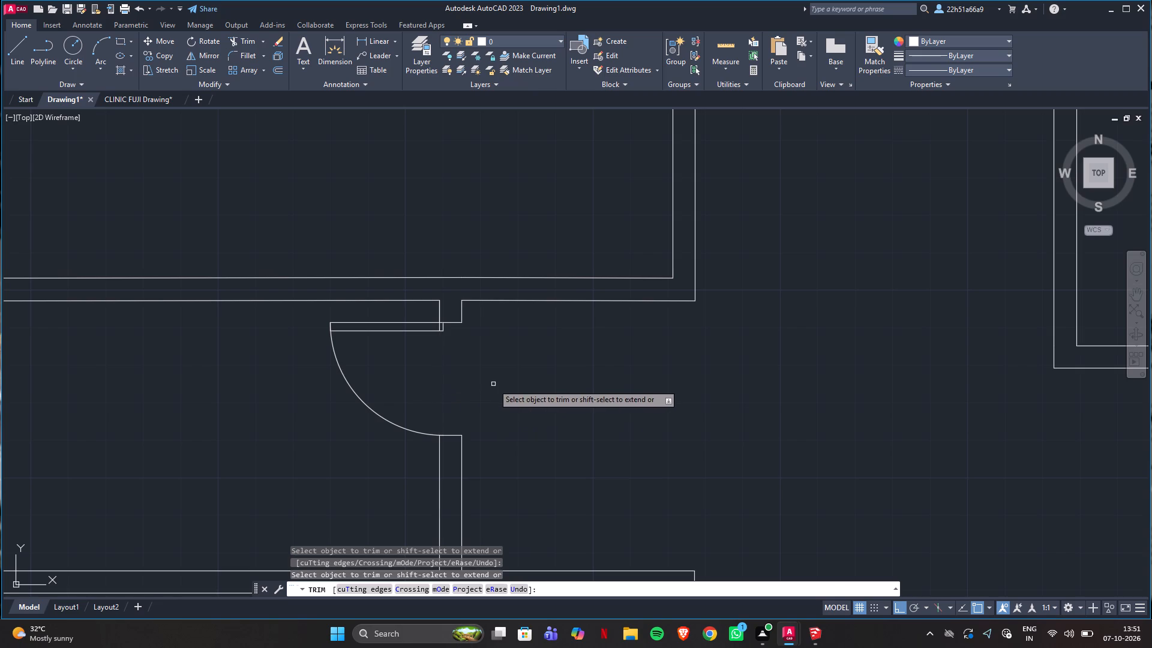
{"action": "key", "text": "Escape"}
Compare Drawing1 with CLINIC FUJI Drawing around the reception, pharmacy, waiting hall and the two rooms north of Doctor's Consult for missing doors.
{"action": "scroll", "coordinate": [495, 385], "scroll_direction": "down", "scroll_amount": 4}
{"action": "middle_click_drag", "start_coordinate": [505, 397], "coordinate": [413, 348]}
{"action": "scroll", "coordinate": [413, 348], "scroll_direction": "up", "scroll_amount": 1}
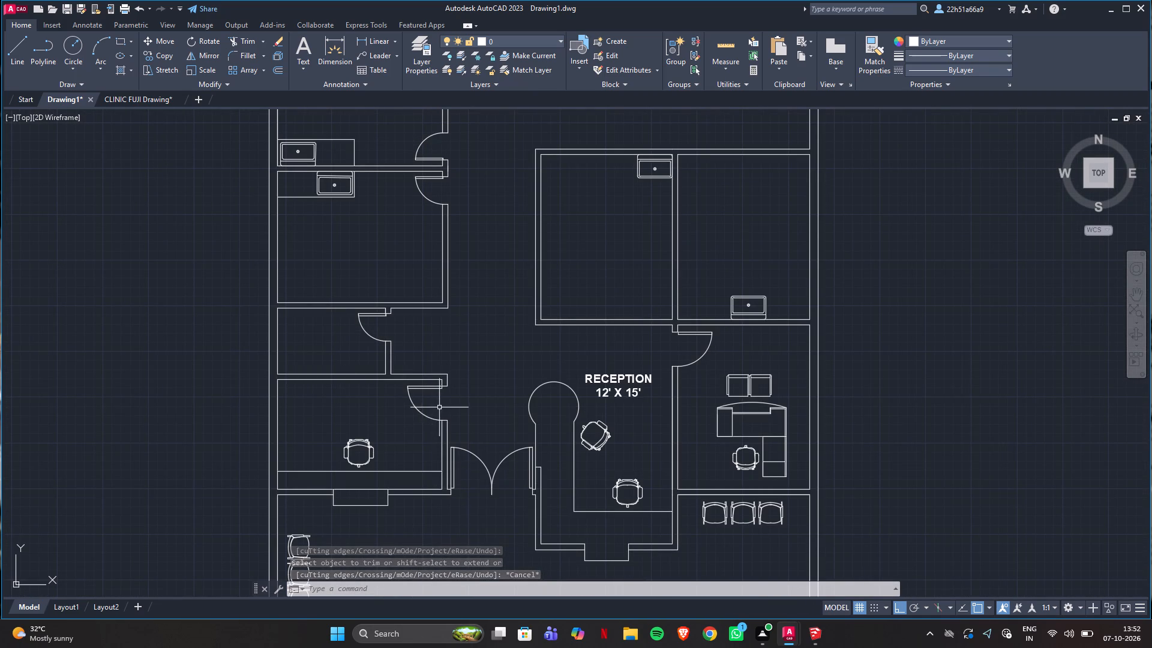
{"action": "scroll", "coordinate": [439, 407], "scroll_direction": "up", "scroll_amount": 1}
{"action": "middle_click_drag", "start_coordinate": [443, 382], "coordinate": [470, 339]}
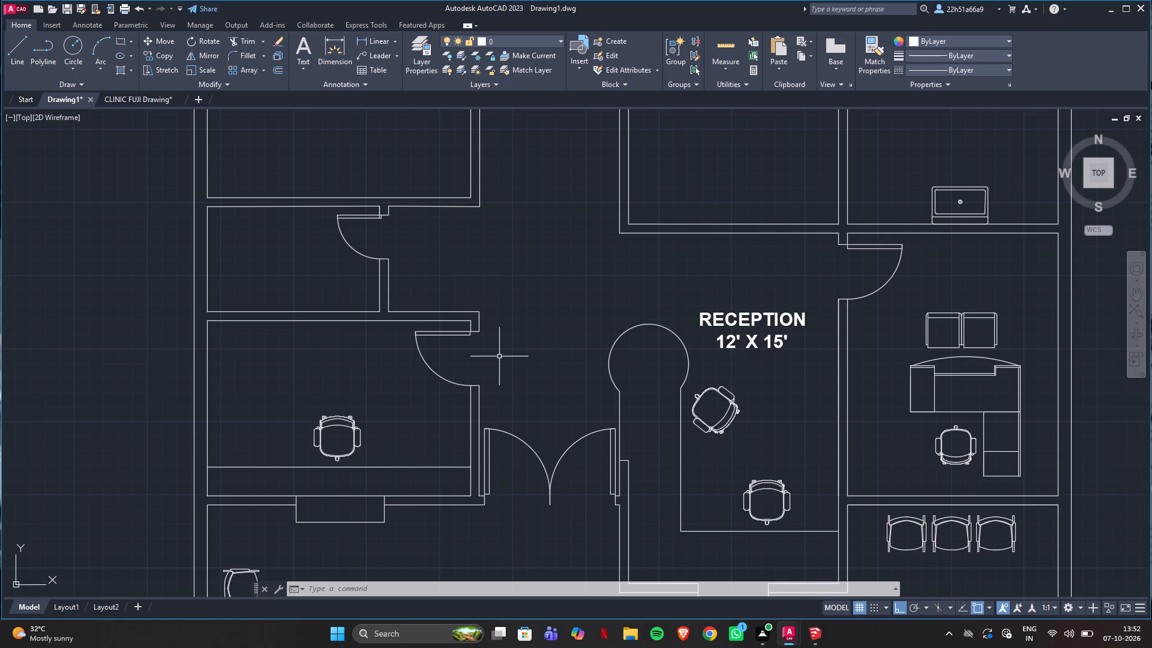
{"action": "left_click", "coordinate": [147, 100]}
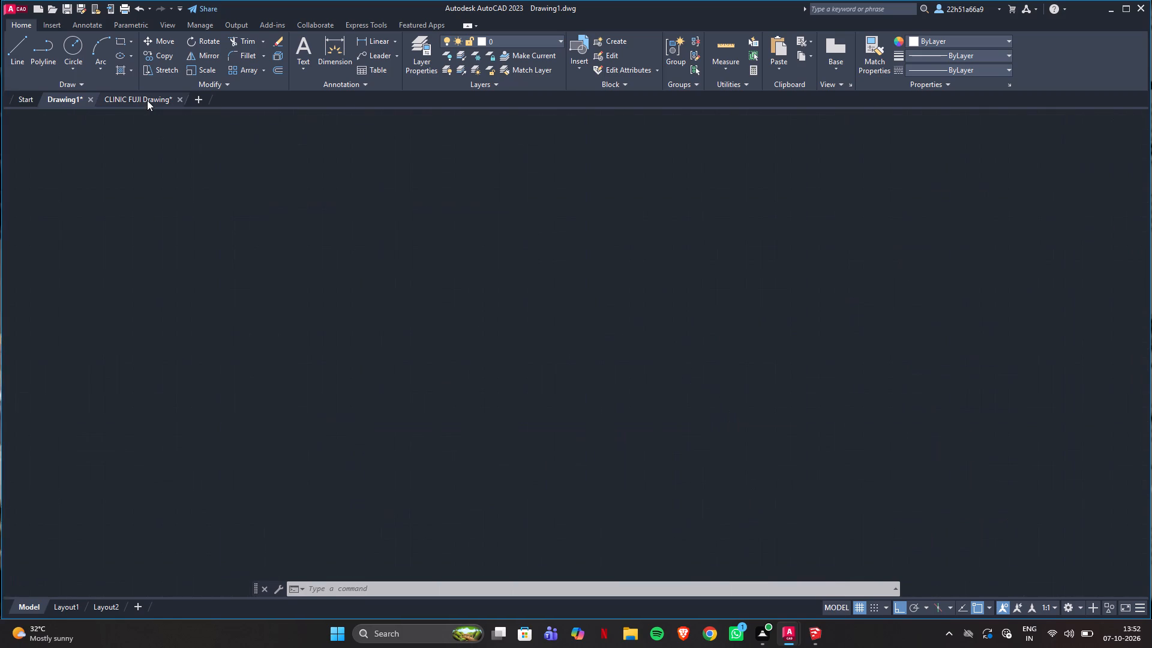
{"action": "left_click", "coordinate": [71, 94]}
{"action": "scroll", "coordinate": [449, 352], "scroll_direction": "up", "scroll_amount": 1}
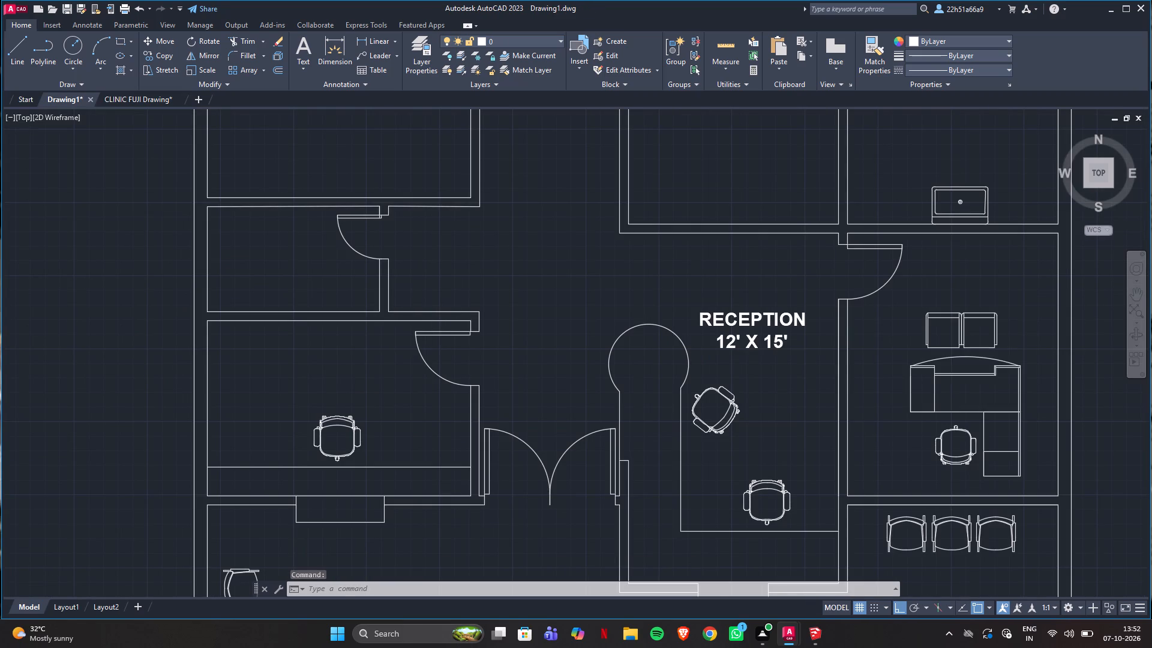
{"action": "scroll", "coordinate": [449, 352], "scroll_direction": "down", "scroll_amount": 2}
{"action": "middle_click_drag", "start_coordinate": [502, 357], "coordinate": [454, 280]}
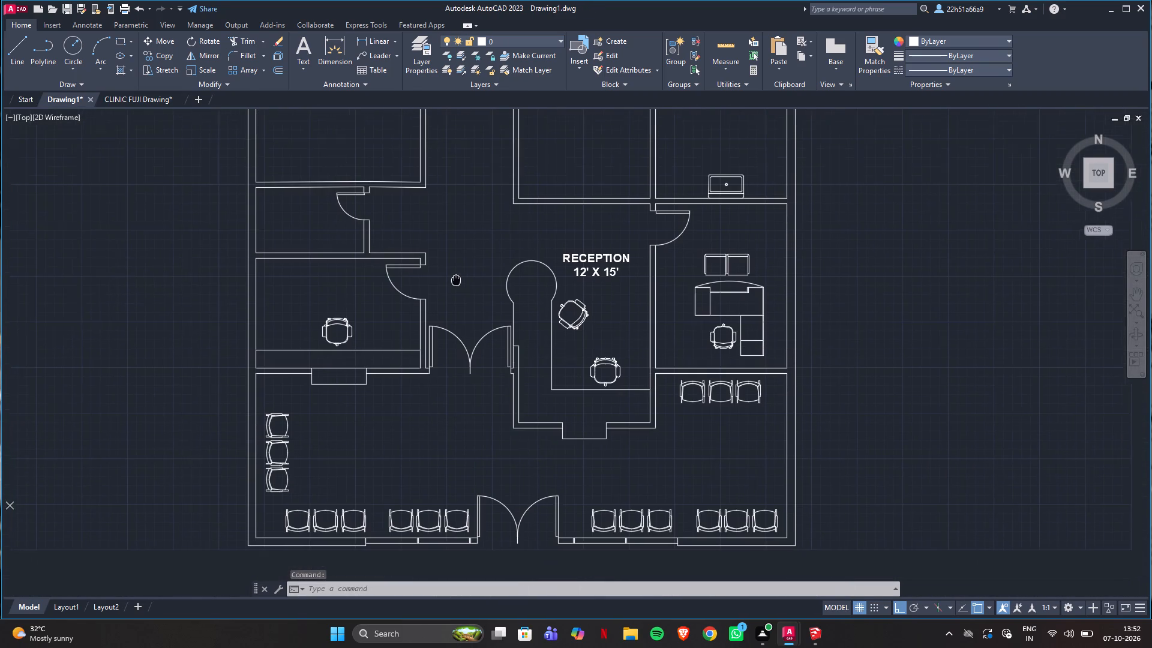
{"action": "middle_click_drag", "start_coordinate": [454, 280], "coordinate": [453, 279]}
{"action": "left_click", "coordinate": [146, 95]}
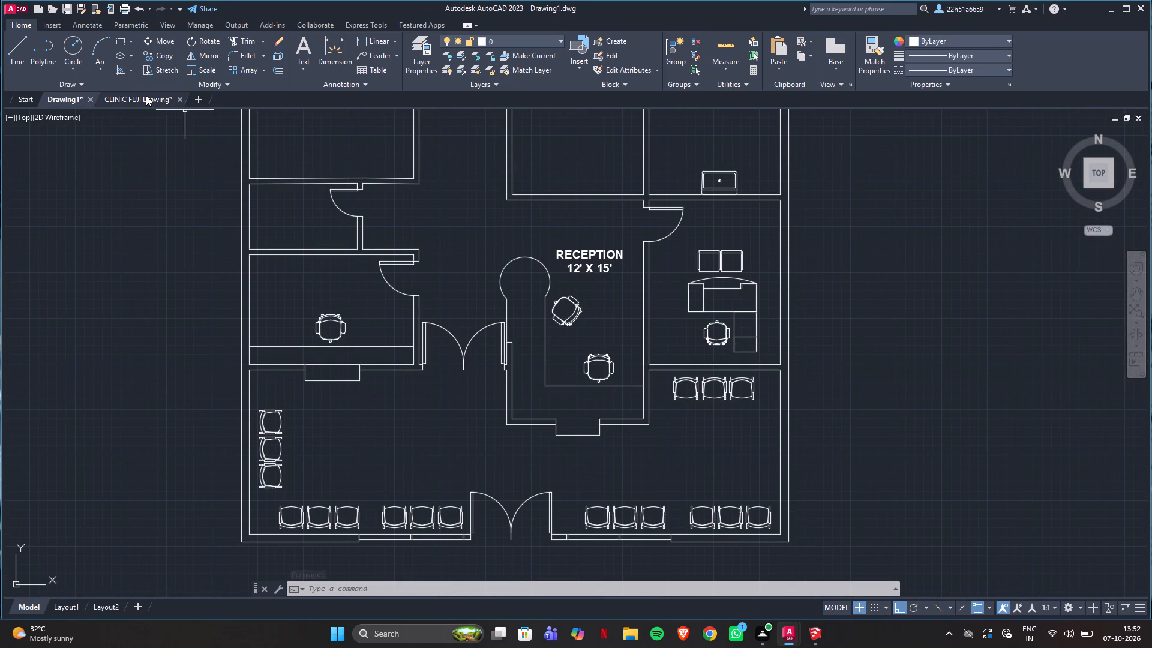
{"action": "scroll", "coordinate": [539, 458], "scroll_direction": "down", "scroll_amount": 2}
{"action": "middle_click_drag", "start_coordinate": [532, 451], "coordinate": [358, 239]}
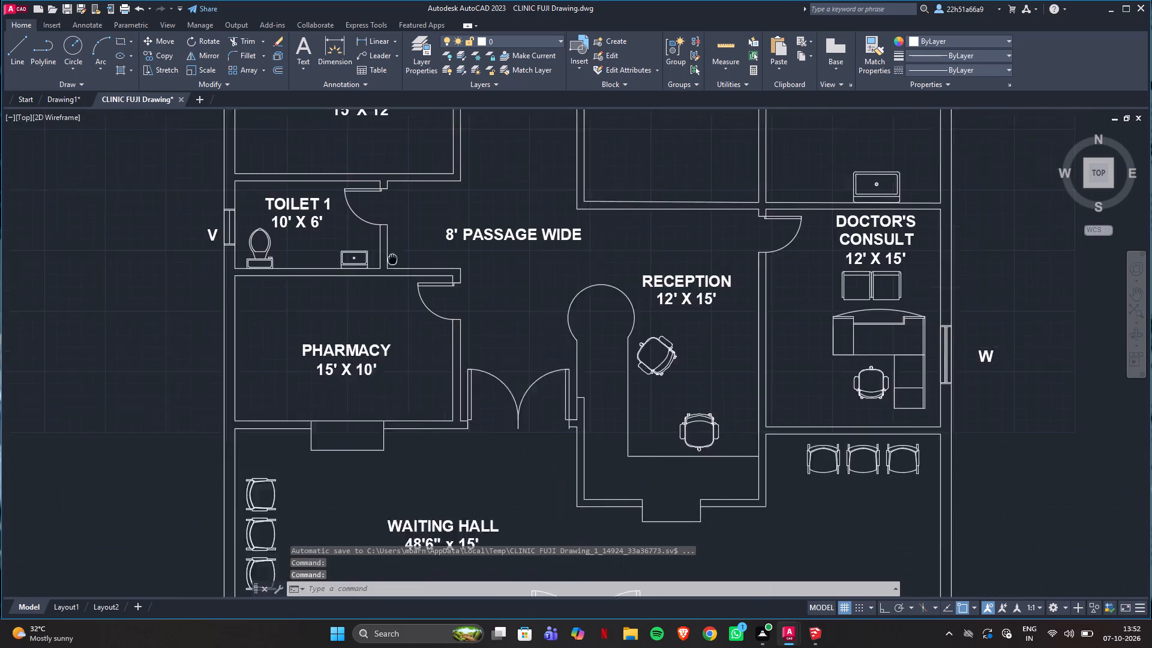
{"action": "middle_click_drag", "start_coordinate": [358, 239], "coordinate": [310, 227]}
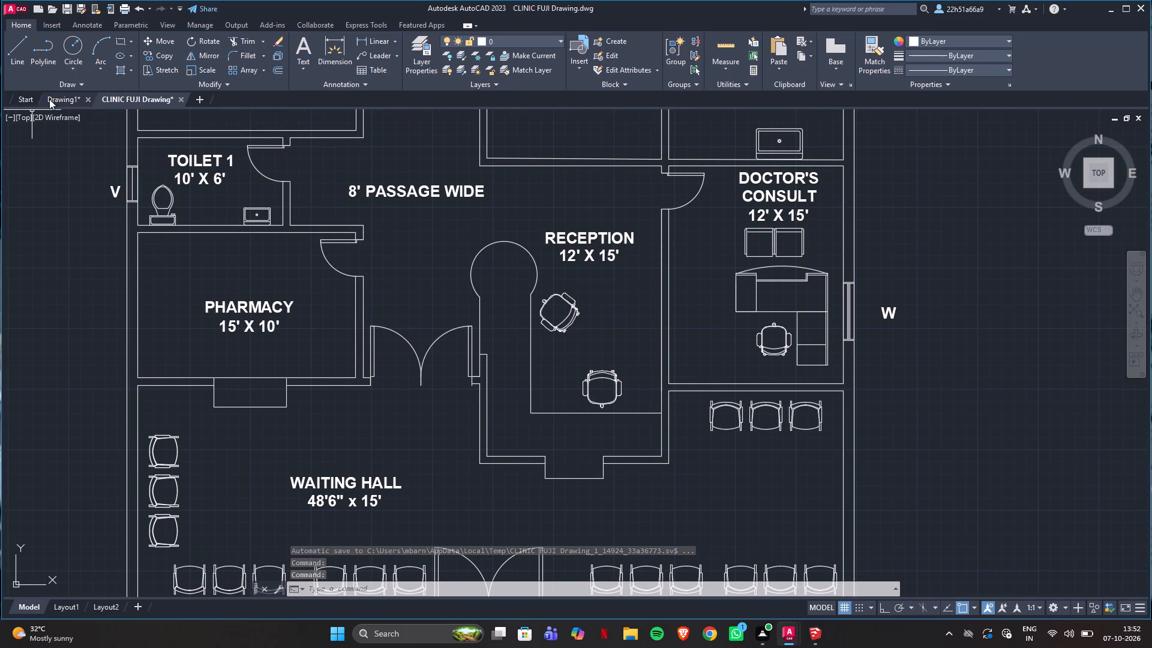
{"action": "left_click", "coordinate": [51, 98]}
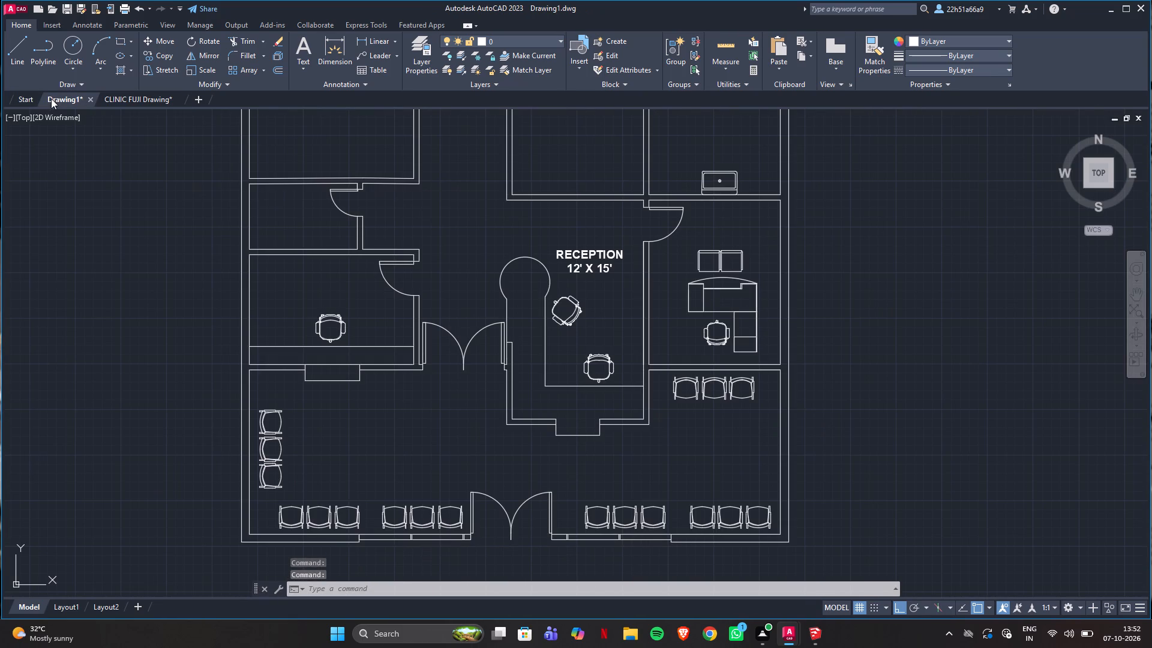
{"action": "left_click", "coordinate": [119, 94]}
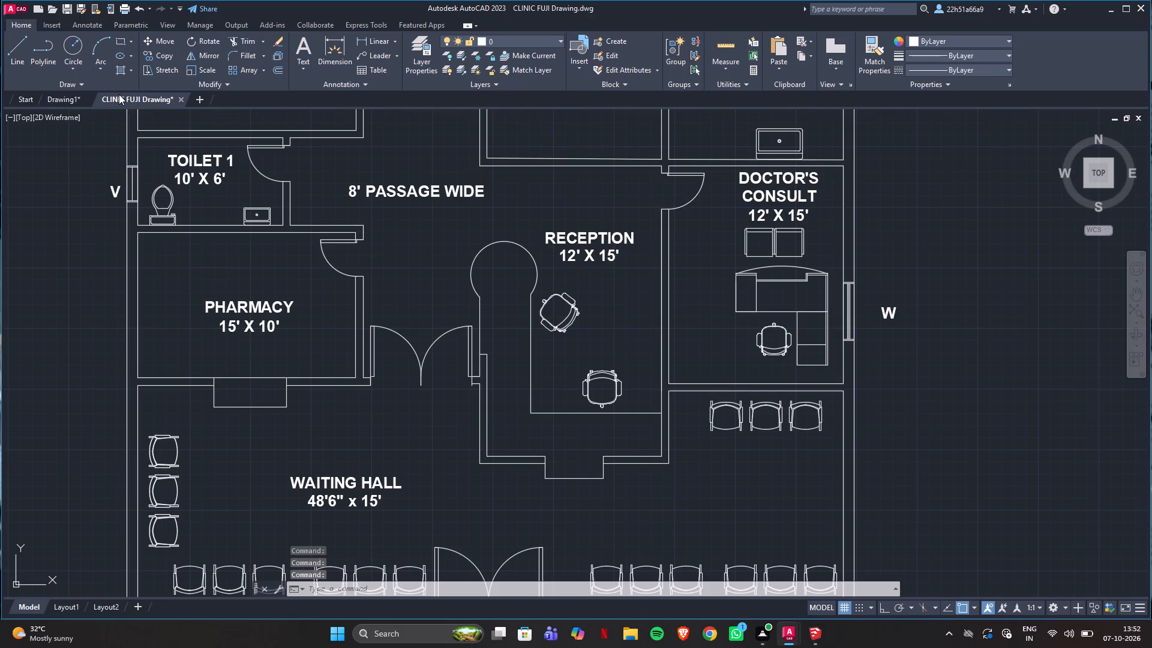
{"action": "left_click", "coordinate": [57, 98]}
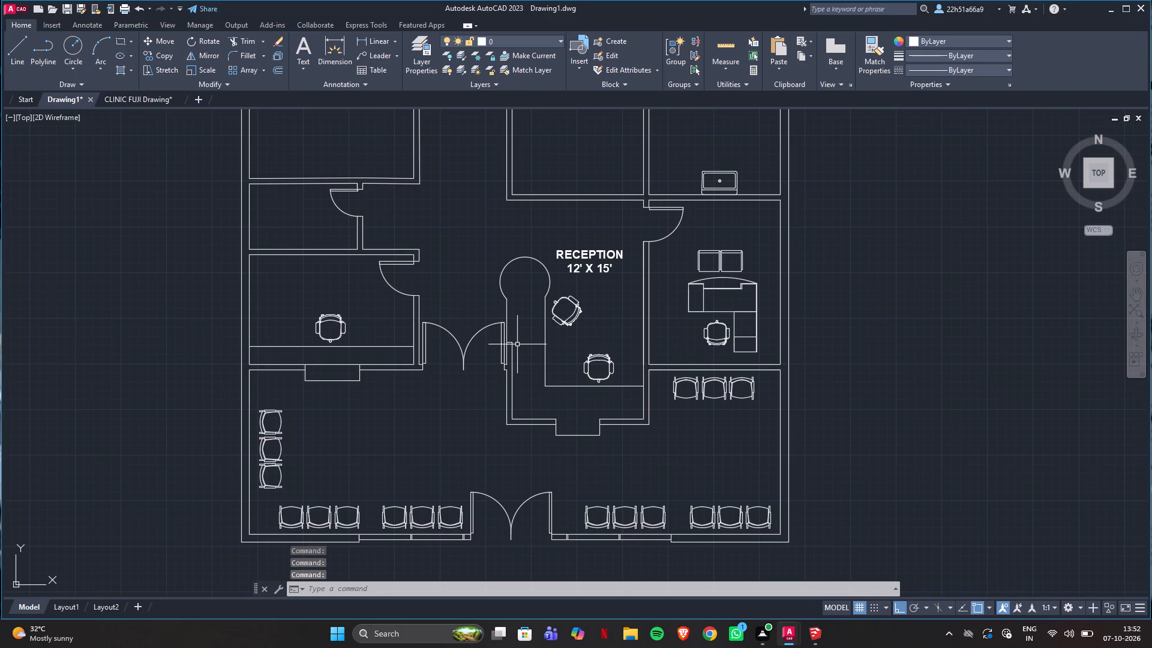
{"action": "middle_click_drag", "start_coordinate": [515, 344], "coordinate": [259, 342]}
{"action": "middle_click_drag", "start_coordinate": [259, 341], "coordinate": [398, 306]}
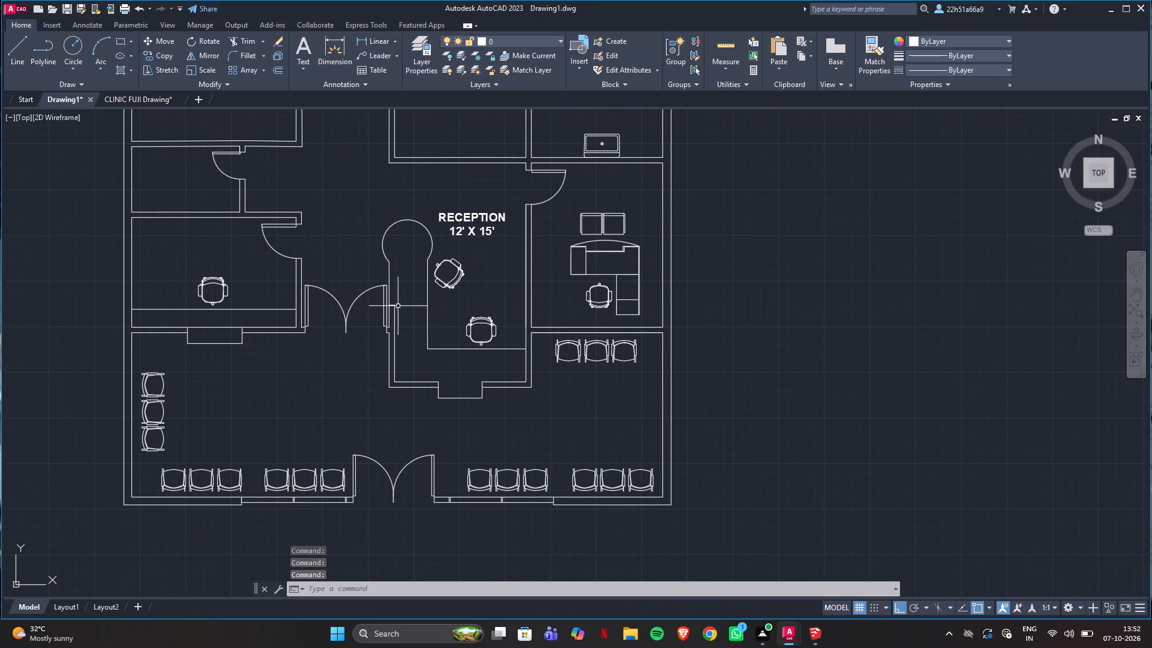
{"action": "left_click", "coordinate": [140, 94]}
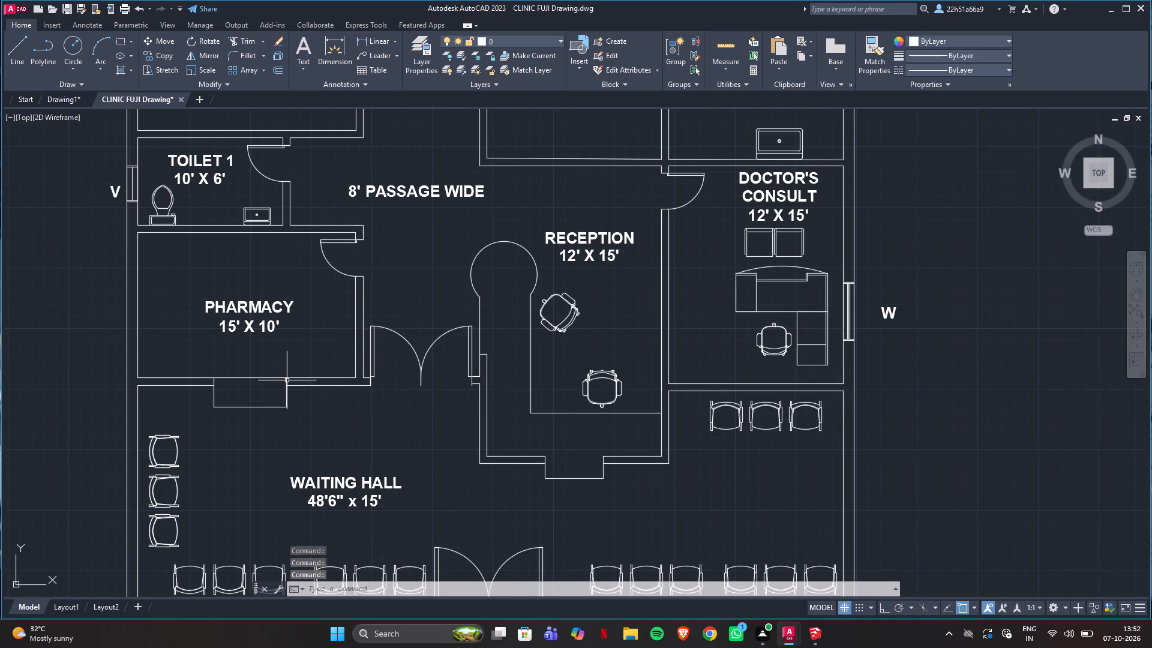
{"action": "scroll", "coordinate": [327, 439], "scroll_direction": "down", "scroll_amount": 1}
{"action": "middle_click_drag", "start_coordinate": [315, 423], "coordinate": [255, 311]}
{"action": "middle_click_drag", "start_coordinate": [254, 311], "coordinate": [115, 454]}
{"action": "left_click", "coordinate": [62, 94]}
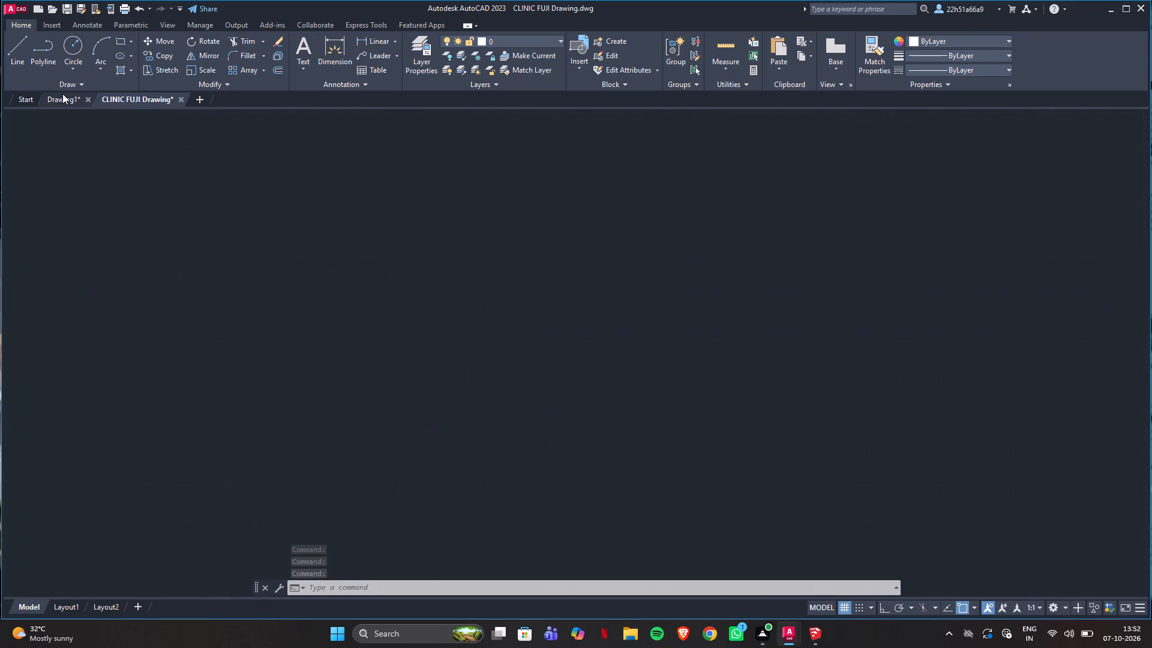
{"action": "middle_click_drag", "start_coordinate": [640, 214], "coordinate": [539, 302]}
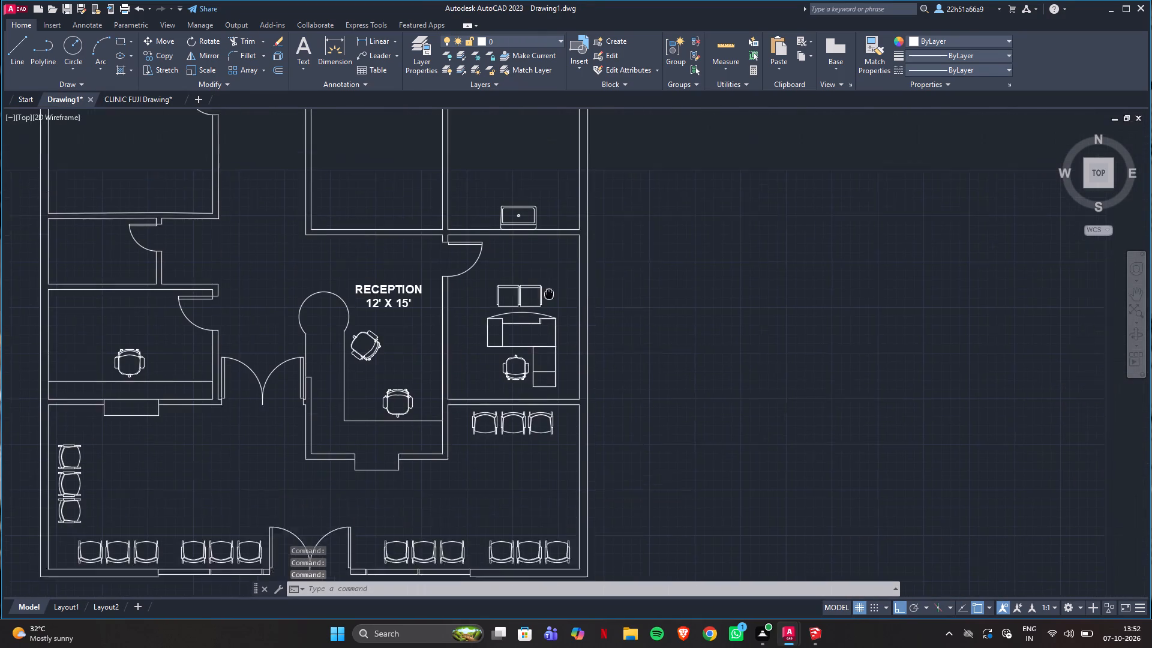
{"action": "middle_click_drag", "start_coordinate": [539, 302], "coordinate": [530, 309]}
{"action": "scroll", "coordinate": [530, 309], "scroll_direction": "up", "scroll_amount": 1}
{"action": "left_click", "coordinate": [140, 95]}
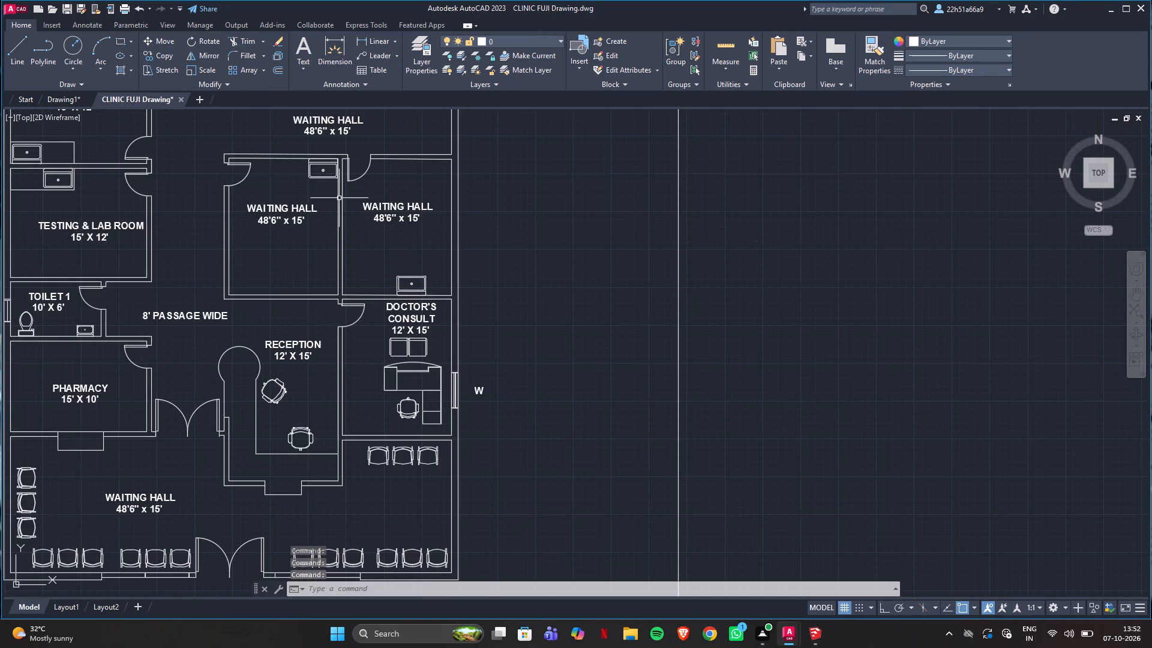
{"action": "scroll", "coordinate": [348, 201], "scroll_direction": "up", "scroll_amount": 1}
{"action": "middle_click_drag", "start_coordinate": [366, 226], "coordinate": [422, 303]}
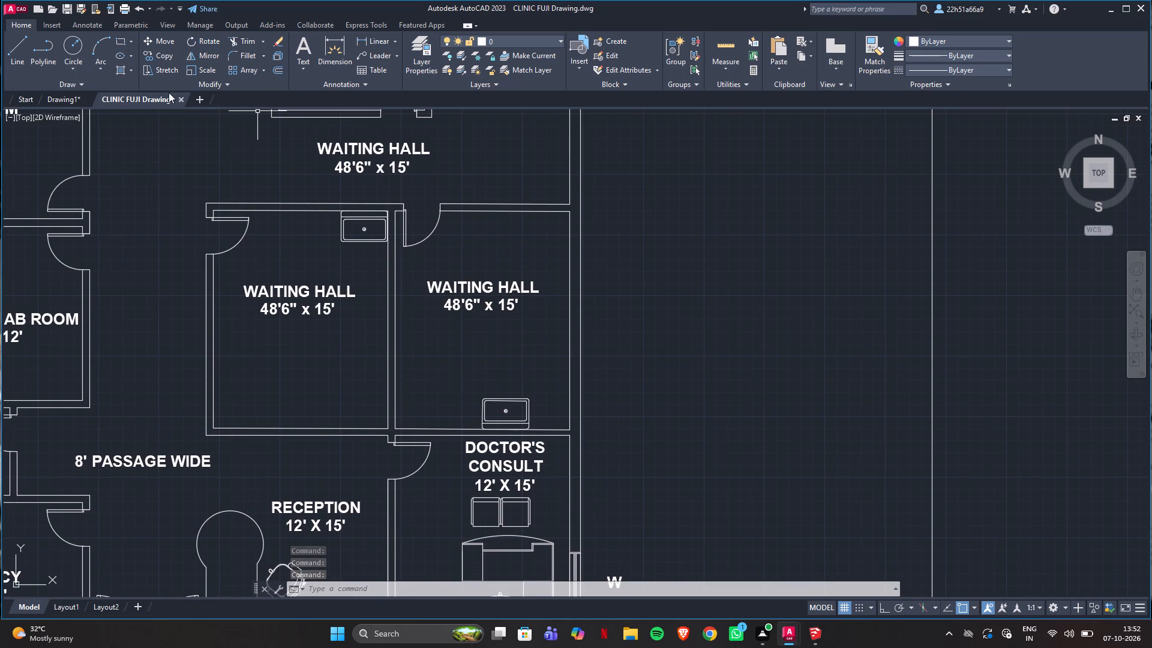
{"action": "left_click", "coordinate": [67, 96]}
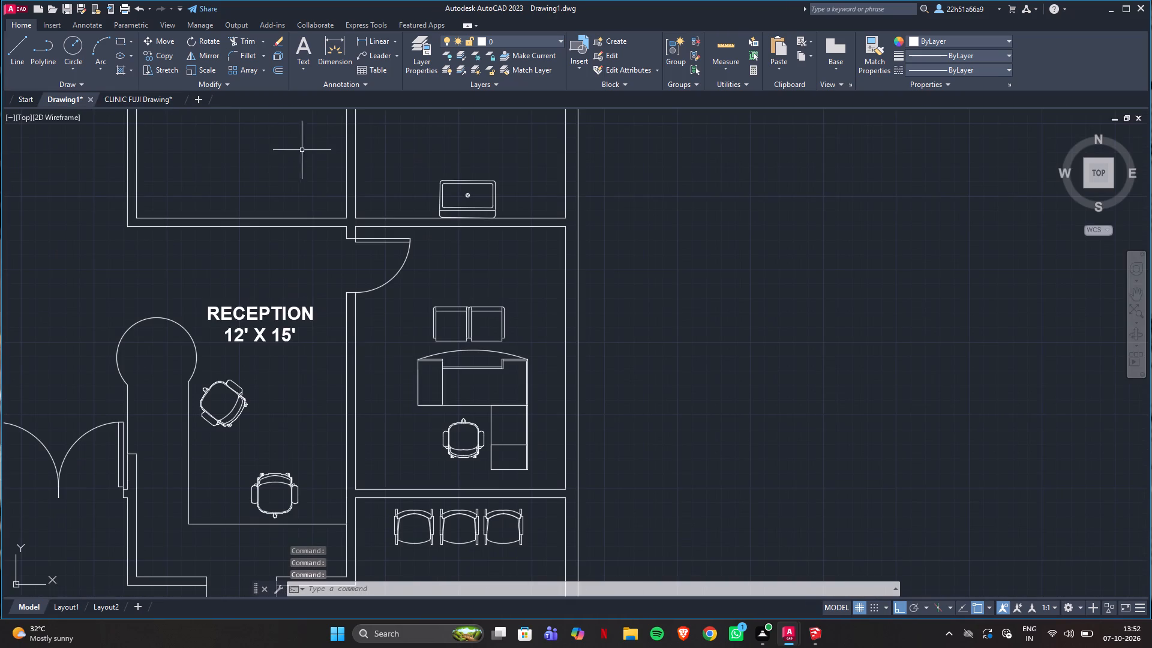
Draw a 6" horizontal guide line eastward from the upper inner west corner of the room directly north of Doctor's Consult.
{"action": "middle_click_drag", "start_coordinate": [435, 254], "coordinate": [458, 520]}
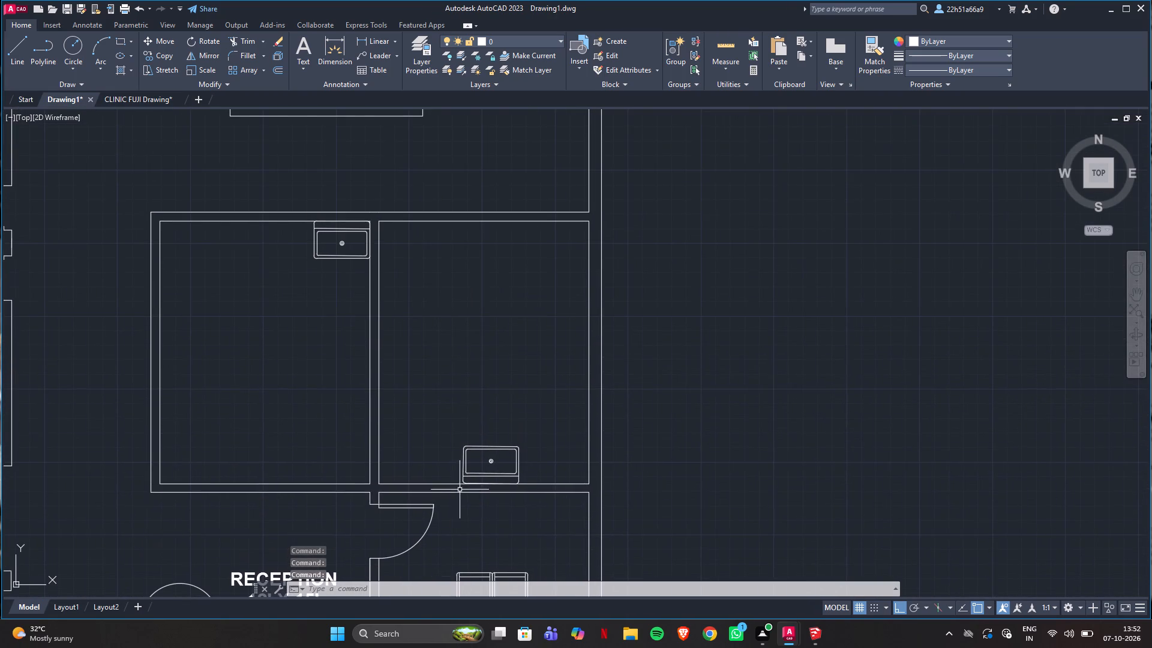
{"action": "scroll", "coordinate": [401, 223], "scroll_direction": "up", "scroll_amount": 2}
{"action": "key", "text": "l"}
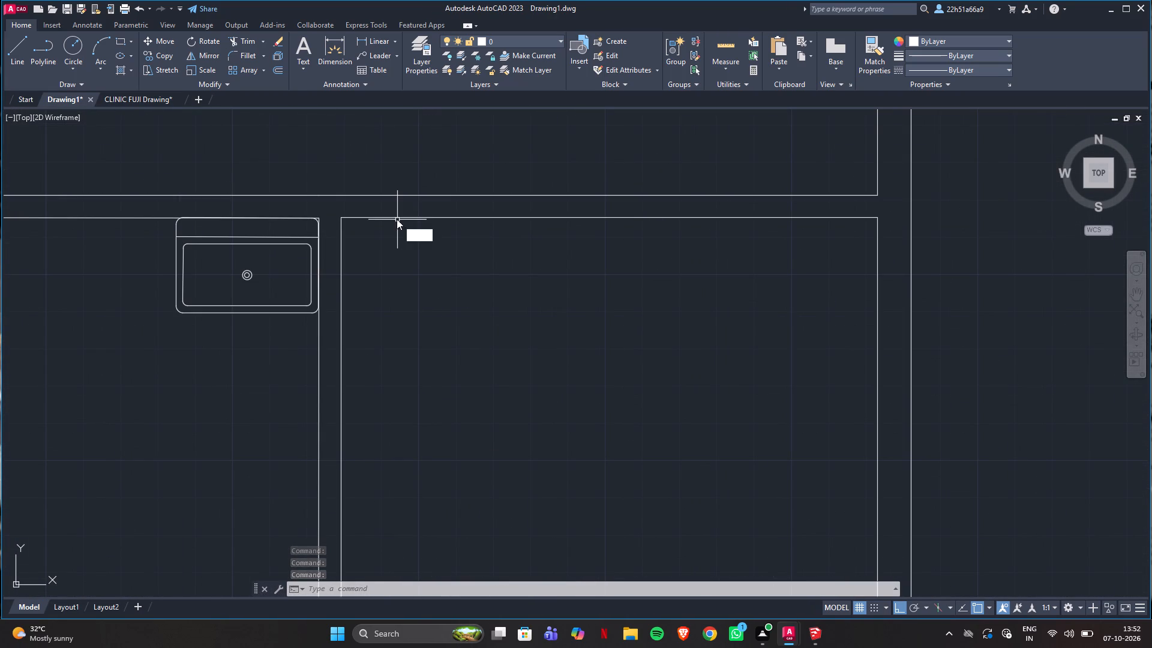
{"action": "key", "text": "Return"}
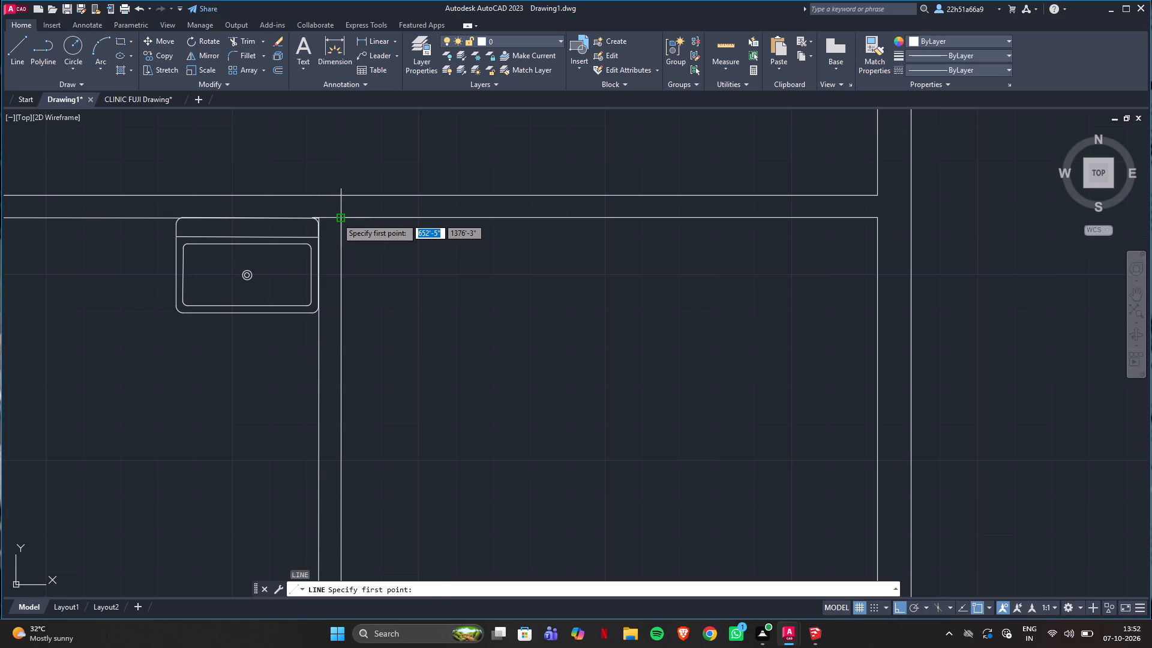
{"action": "left_click", "coordinate": [337, 218]}
{"action": "key", "text": "6"}
{"action": "key", "text": "shift+quotedbl"}
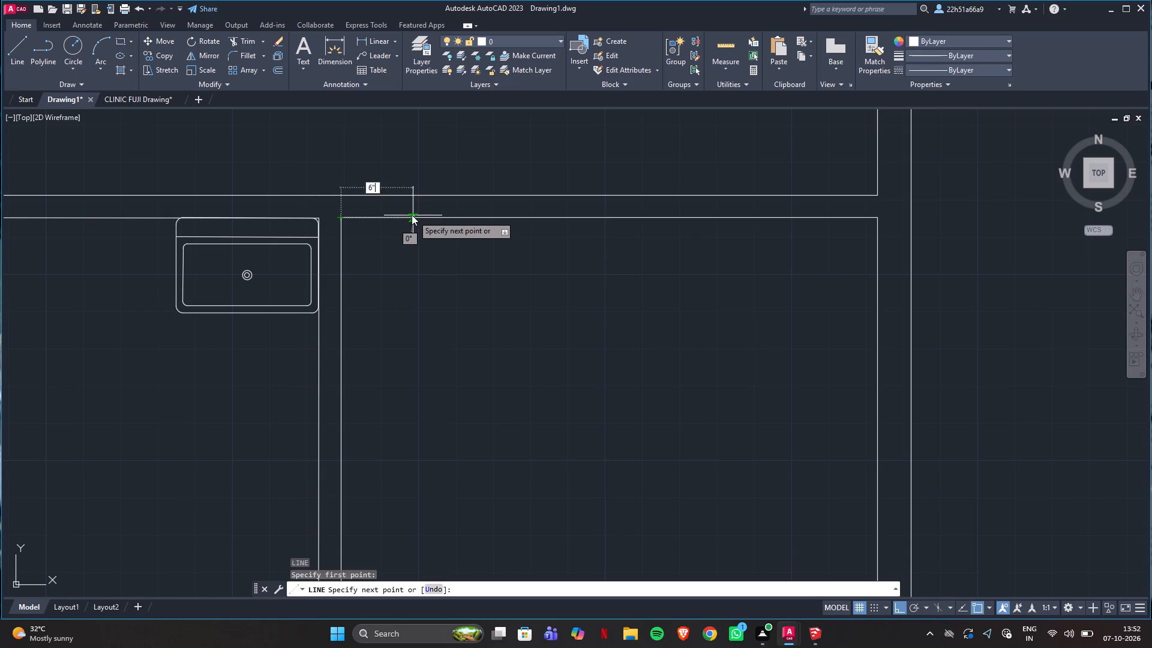
{"action": "key", "text": "Return"}
{"action": "key", "text": "Return"}
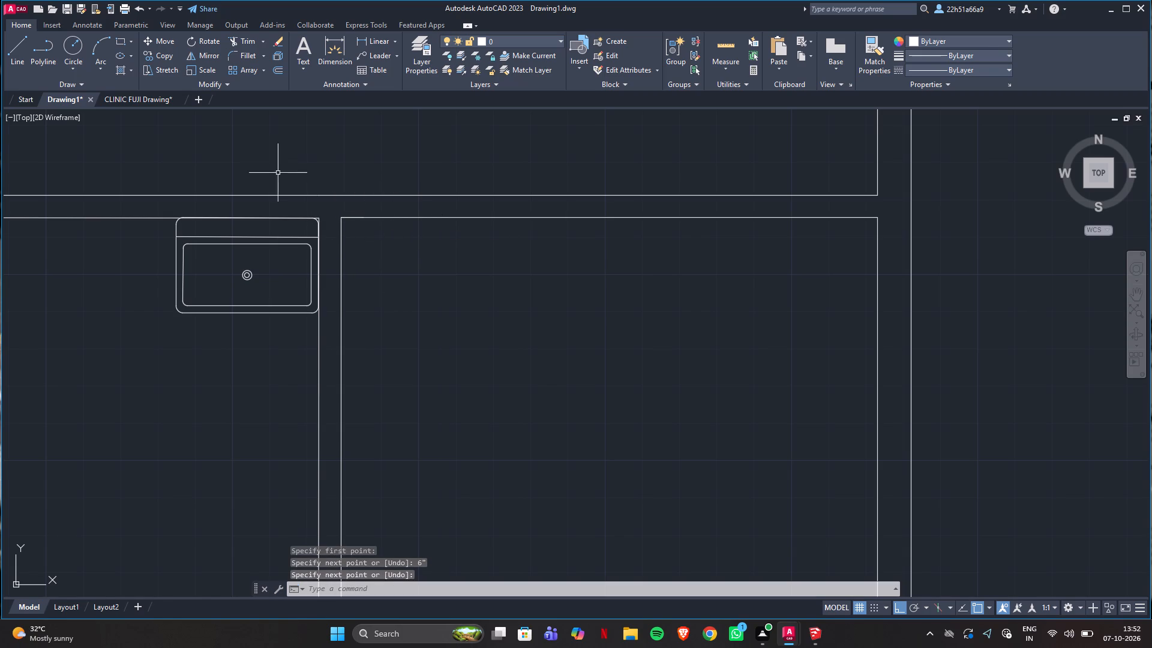
Recheck the door in CLINIC FUJI Drawing, then copy the door just north of the Testing & Lab Room to clear space east of the building.
{"action": "left_click", "coordinate": [145, 98]}
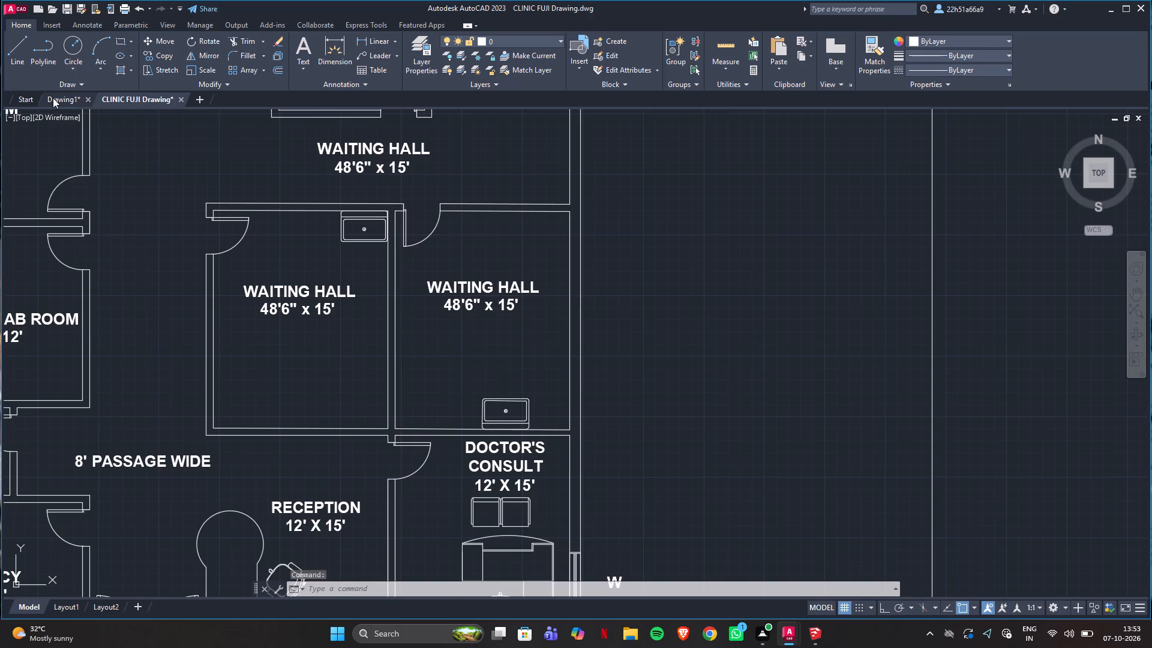
{"action": "left_click", "coordinate": [53, 98]}
{"action": "scroll", "coordinate": [271, 280], "scroll_direction": "down", "scroll_amount": 2}
{"action": "scroll", "coordinate": [328, 326], "scroll_direction": "down", "scroll_amount": 3}
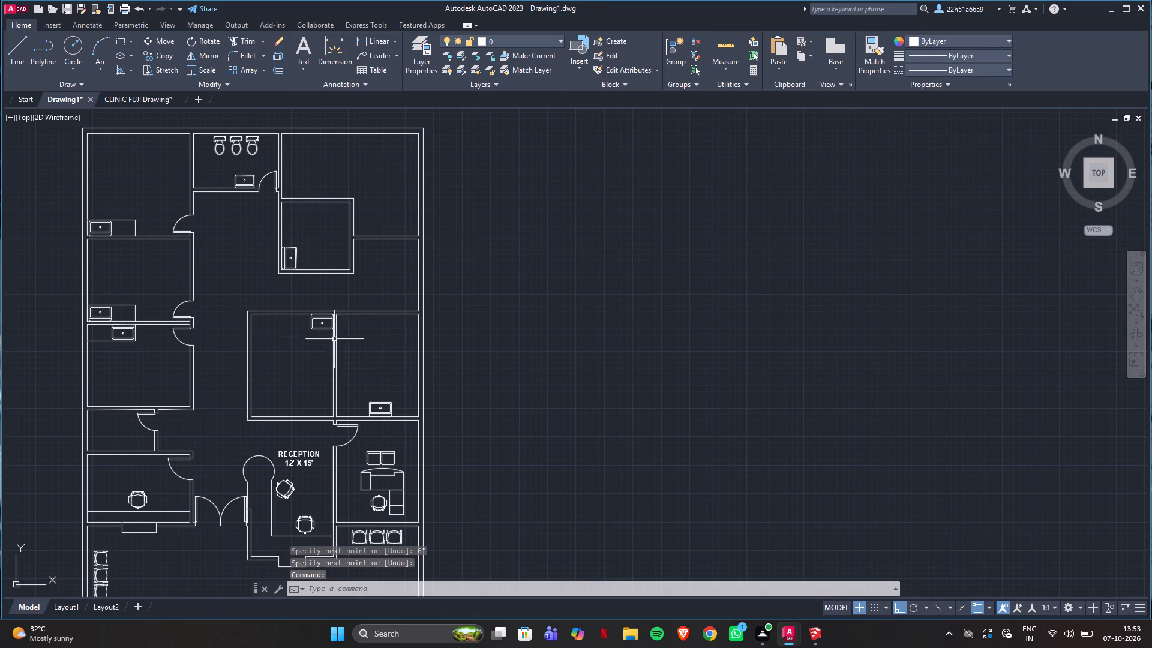
{"action": "scroll", "coordinate": [178, 298], "scroll_direction": "up", "scroll_amount": 2}
{"action": "left_click", "coordinate": [192, 307]}
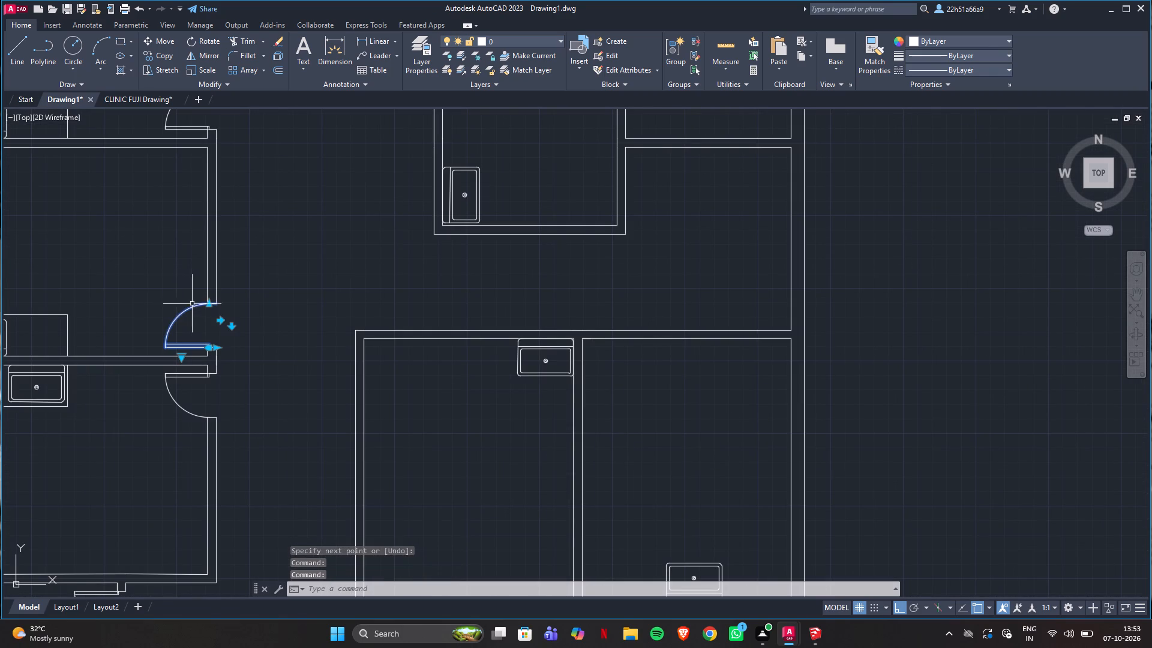
{"action": "left_click", "coordinate": [164, 60]}
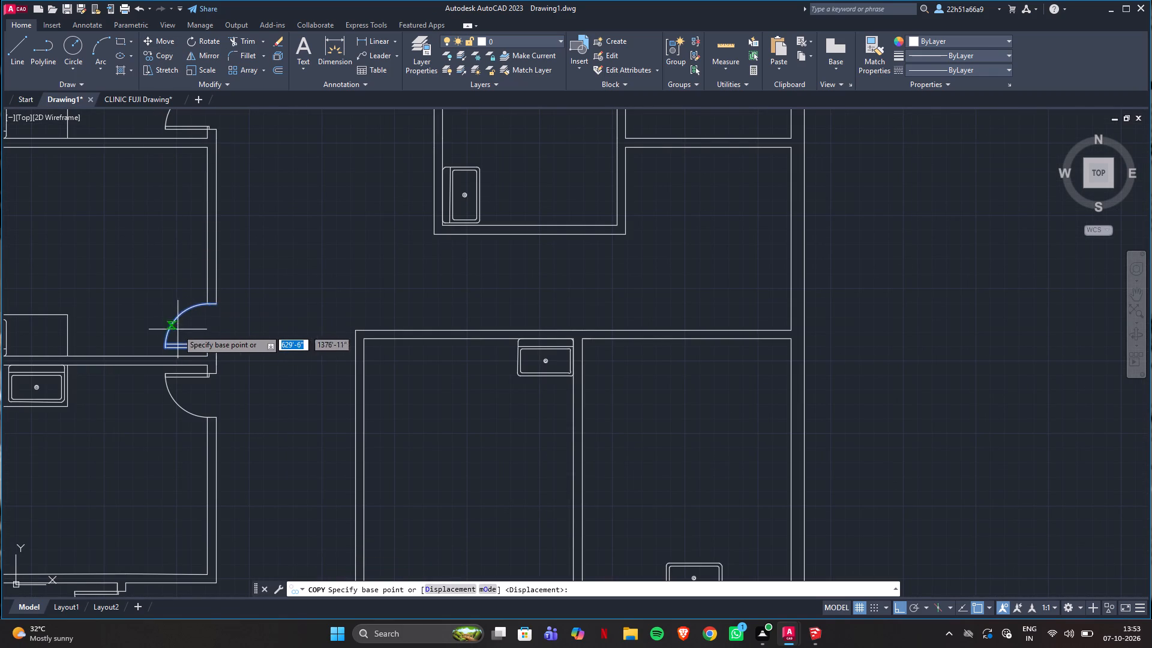
{"action": "left_click", "coordinate": [168, 344]}
{"action": "left_click", "coordinate": [833, 382]}
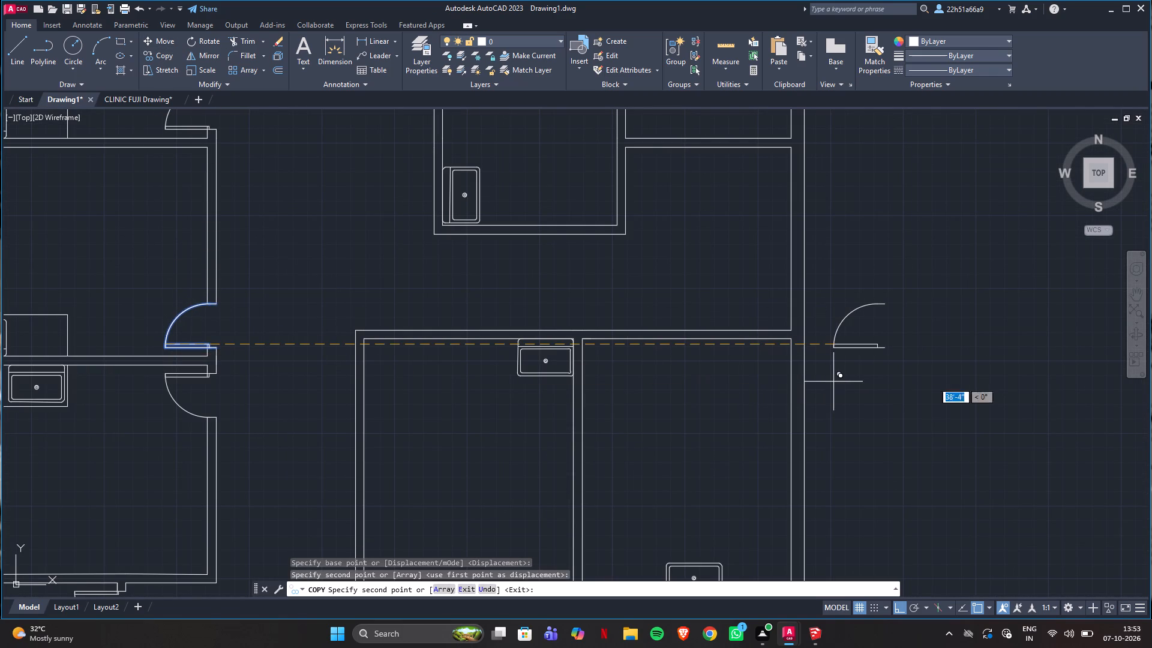
{"action": "key", "text": "Escape"}
Rotate the copied door east of the building 90° counterclockwise about the outer jamb end at its hinge side.
{"action": "middle_click_drag", "start_coordinate": [881, 358], "coordinate": [659, 289]}
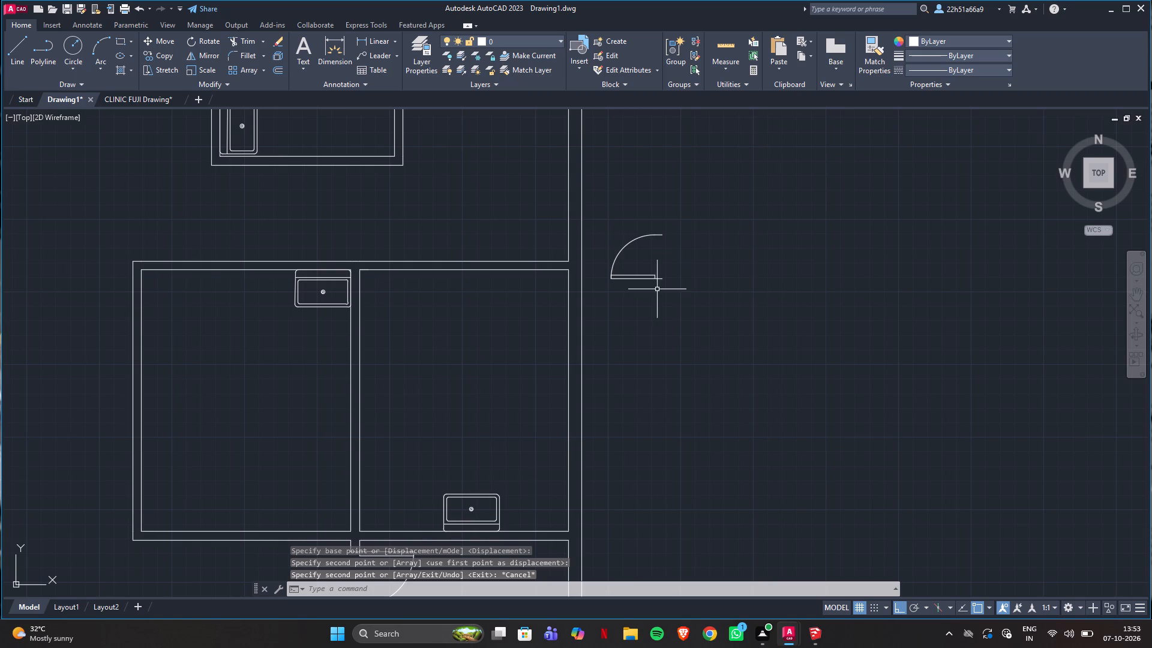
{"action": "left_click", "coordinate": [602, 210]}
{"action": "left_click", "coordinate": [680, 312]}
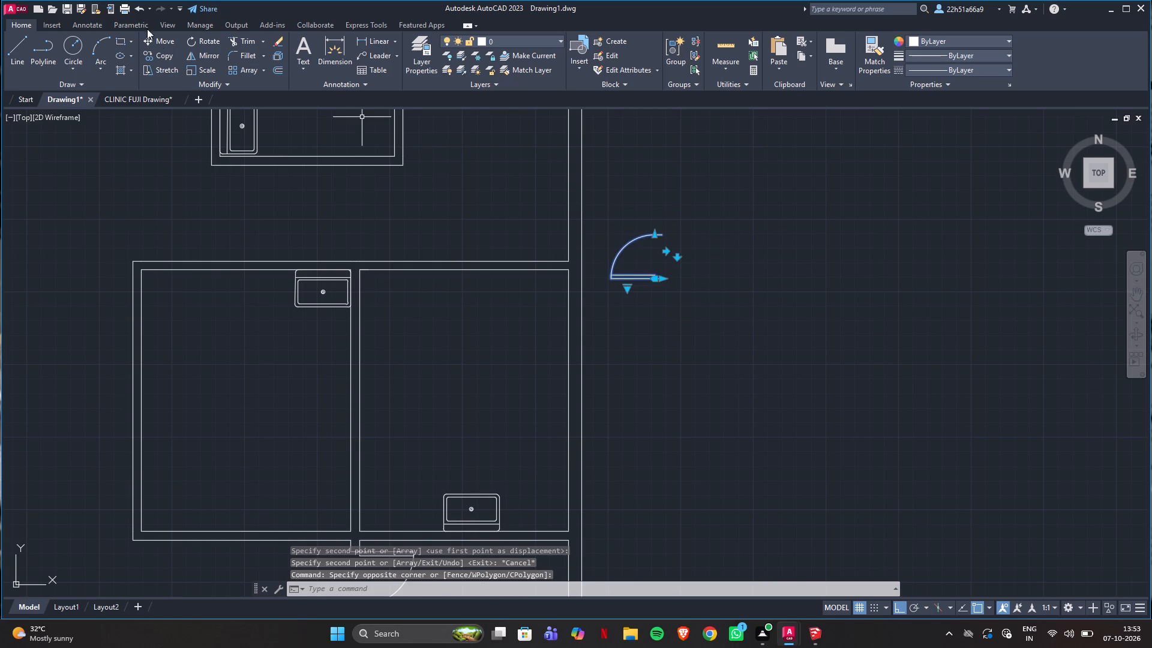
{"action": "left_click", "coordinate": [197, 37]}
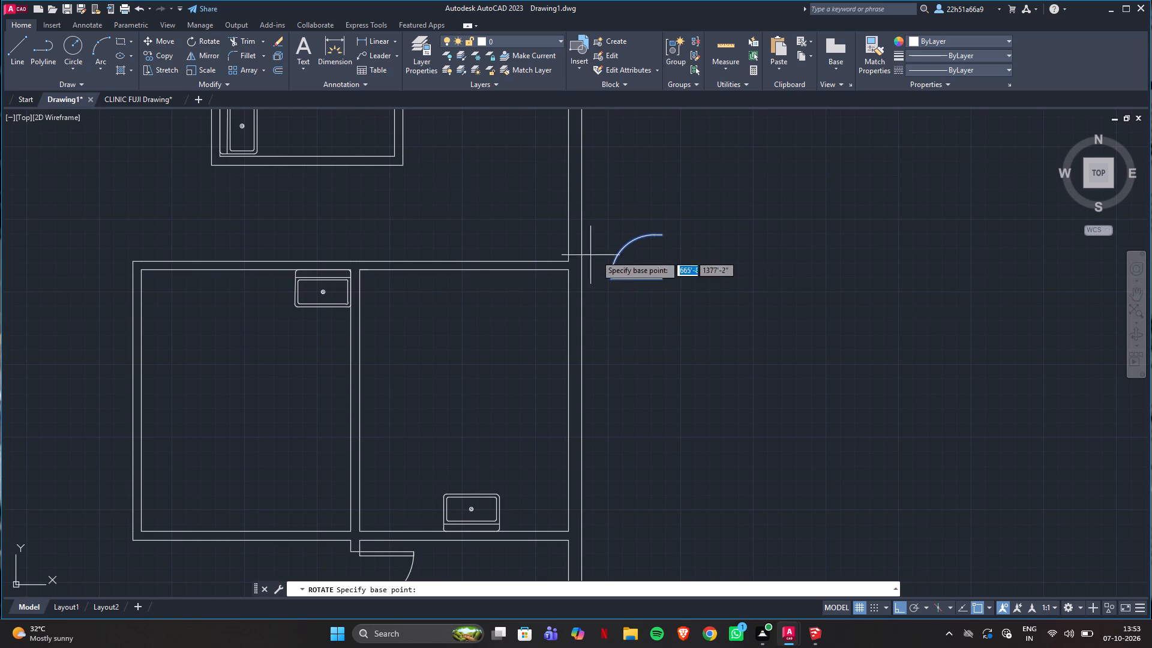
{"action": "left_click", "coordinate": [662, 278]}
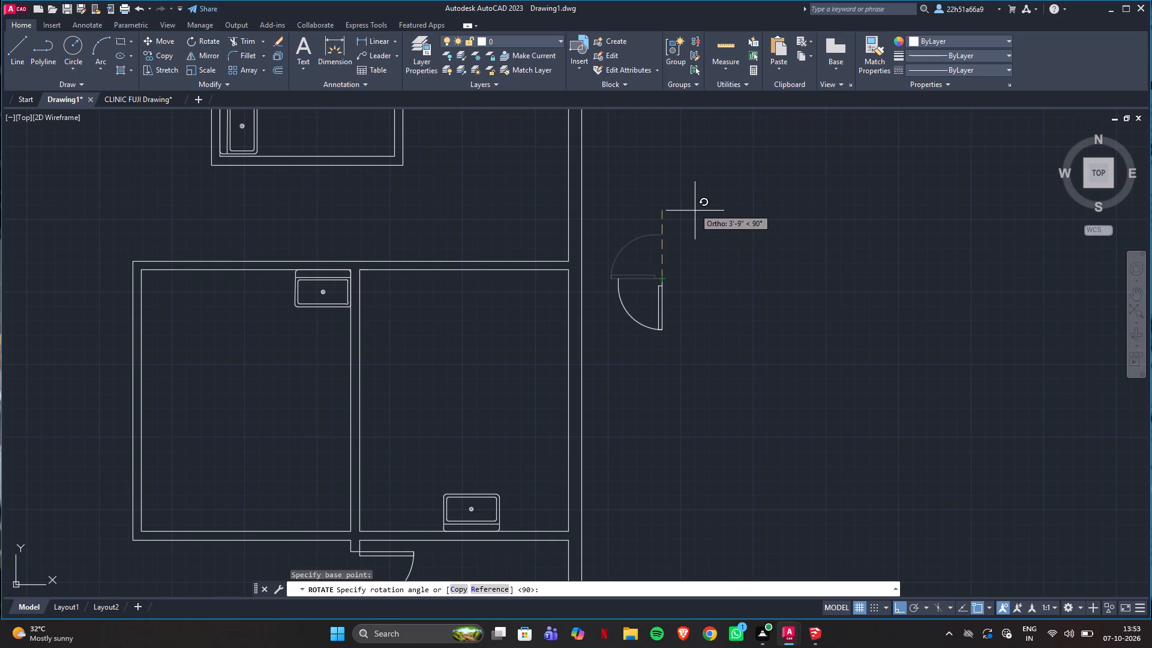
{"action": "left_click", "coordinate": [692, 194]}
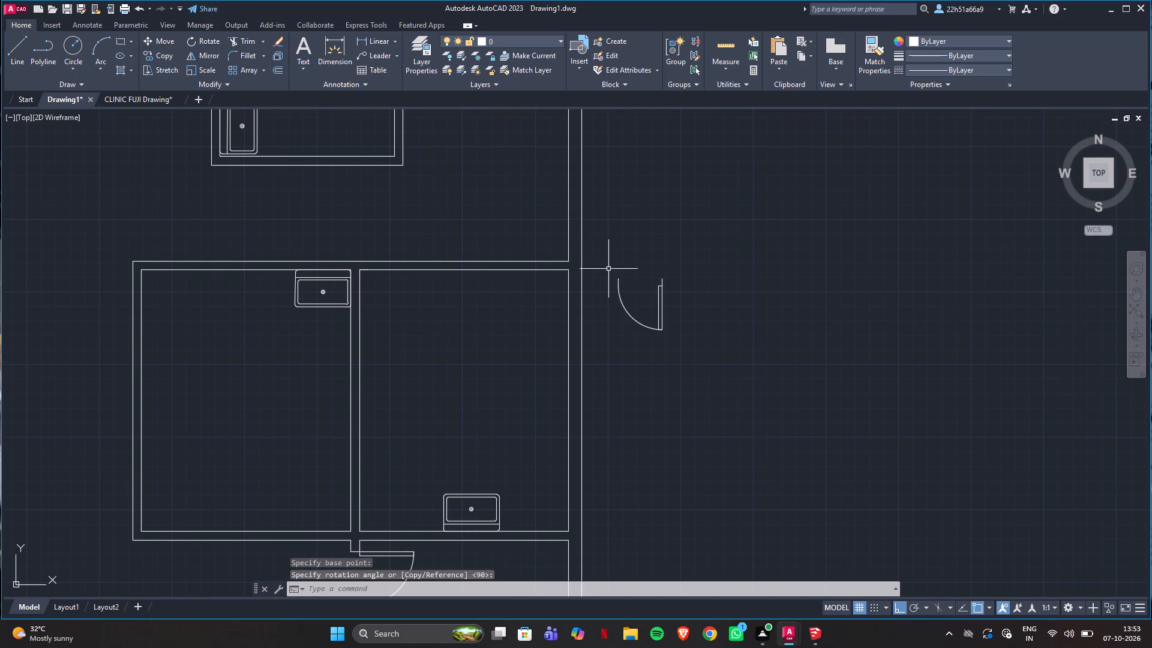
Mirror the rotated door about a vertical line through its hinge-side jamb, erasing the source object.
{"action": "left_click", "coordinate": [608, 263]}
{"action": "left_click", "coordinate": [710, 359]}
{"action": "left_click", "coordinate": [196, 52]}
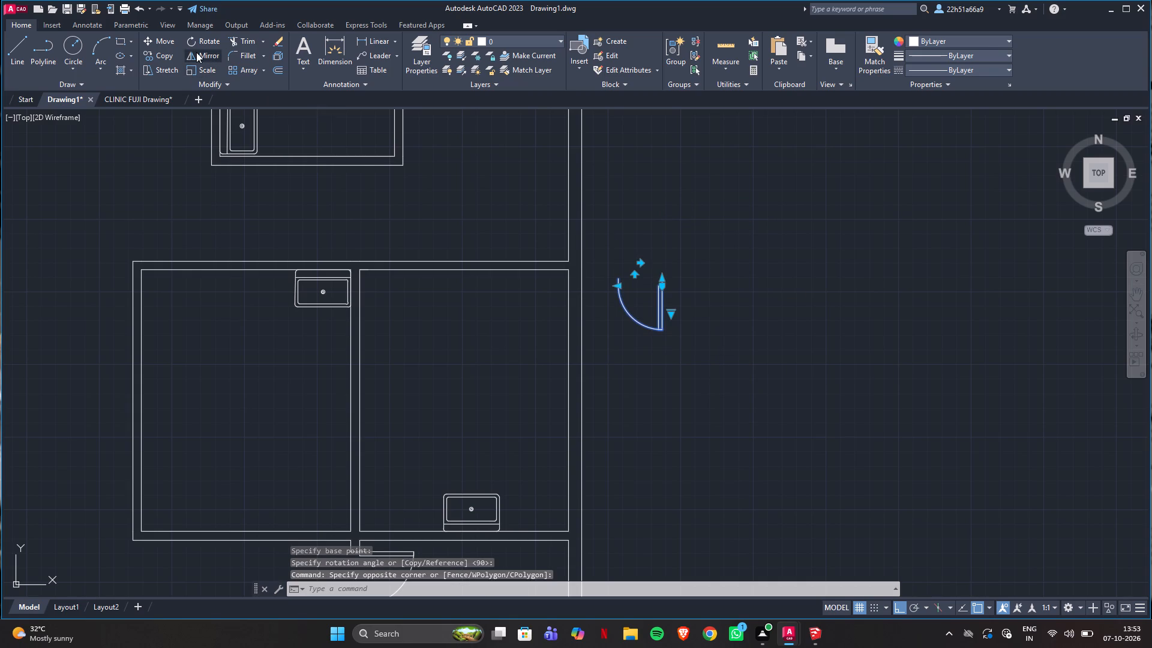
{"action": "left_click", "coordinate": [660, 277]}
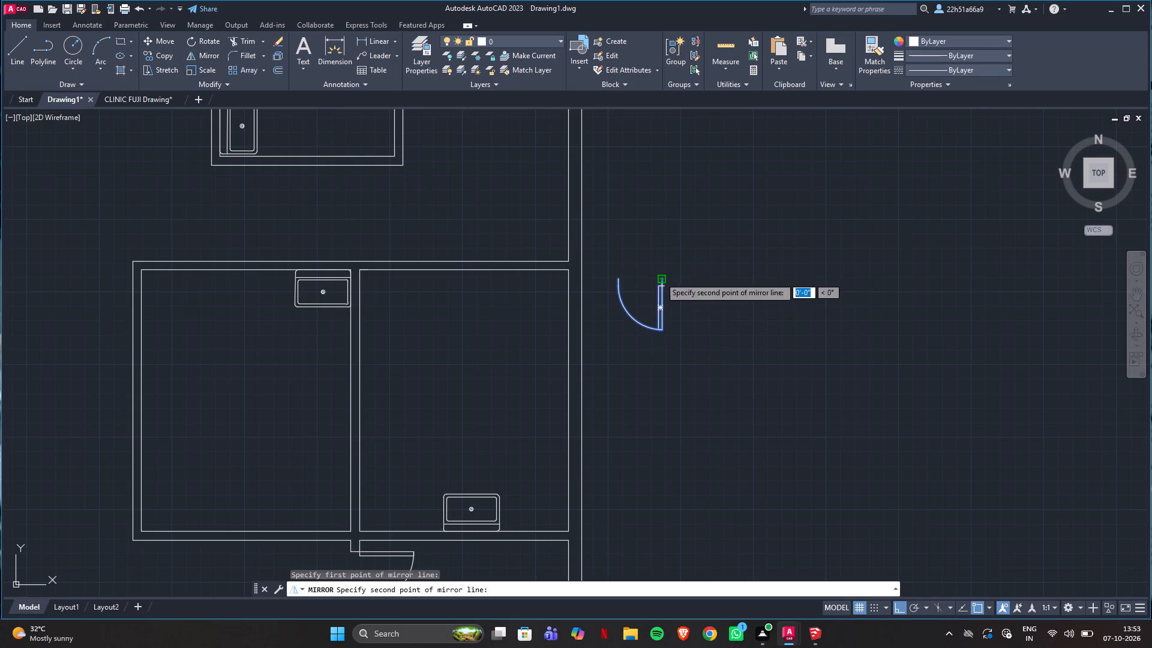
{"action": "left_click", "coordinate": [689, 242]}
{"action": "left_click_drag", "start_coordinate": [711, 269], "coordinate": [689, 242]}
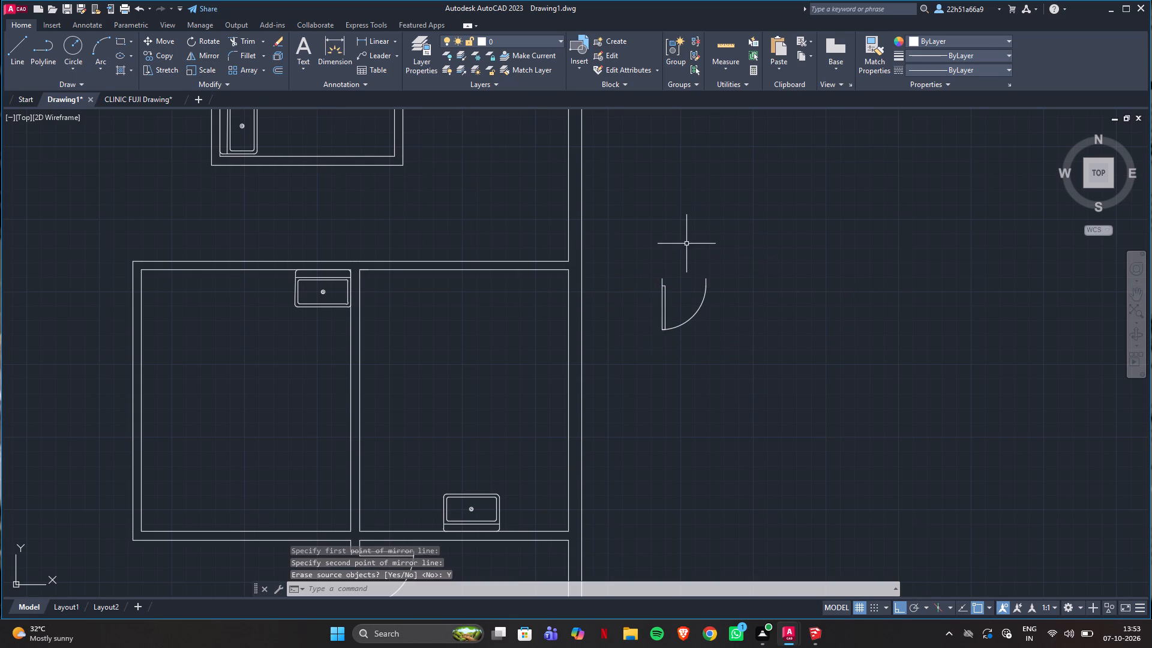
Move the door so its leaf's upper hinge corner sits on the east end of the 6" guide line north of Doctor's Consult.
{"action": "left_click", "coordinate": [645, 245]}
{"action": "left_click", "coordinate": [754, 361]}
{"action": "left_click", "coordinate": [171, 41]}
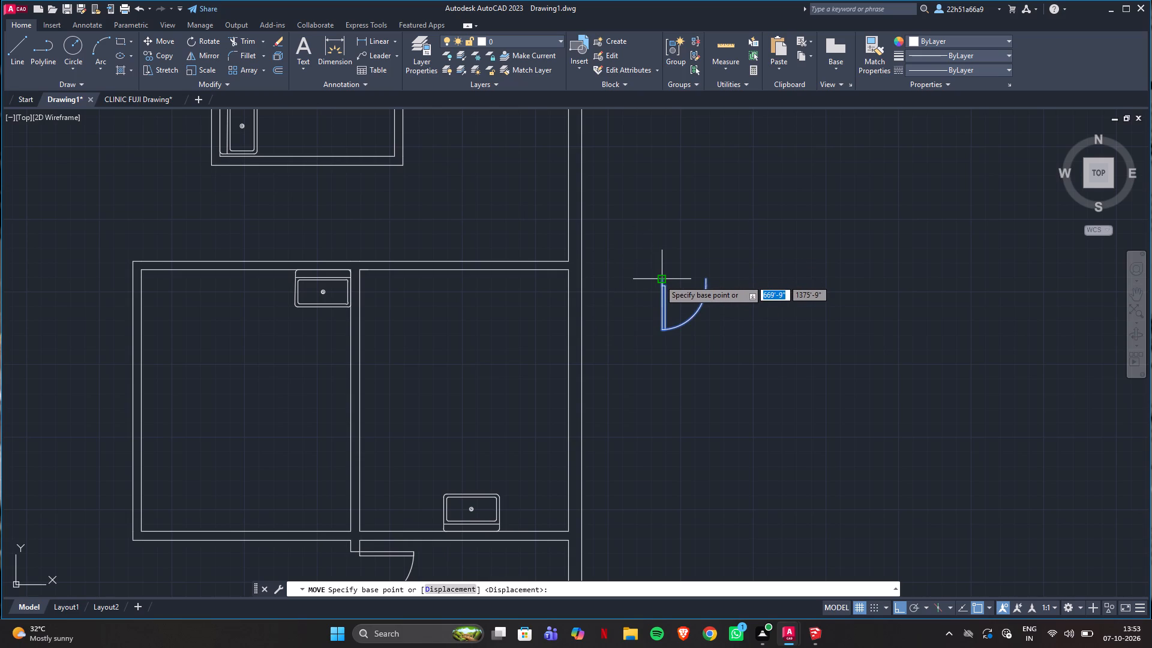
{"action": "scroll", "coordinate": [659, 286], "scroll_direction": "up", "scroll_amount": 4}
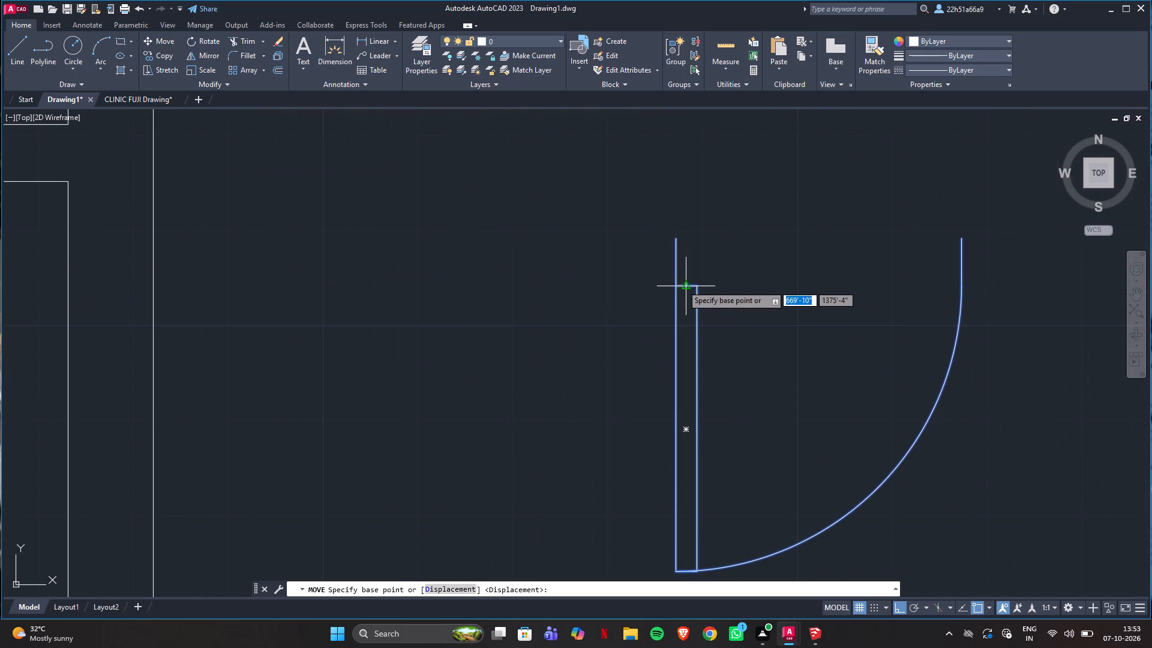
{"action": "left_click", "coordinate": [676, 286]}
{"action": "scroll", "coordinate": [536, 297], "scroll_direction": "down", "scroll_amount": 3}
{"action": "middle_click_drag", "start_coordinate": [536, 297], "coordinate": [615, 331]}
{"action": "scroll", "coordinate": [236, 333], "scroll_direction": "up", "scroll_amount": 3}
{"action": "middle_click_drag", "start_coordinate": [181, 331], "coordinate": [544, 365]}
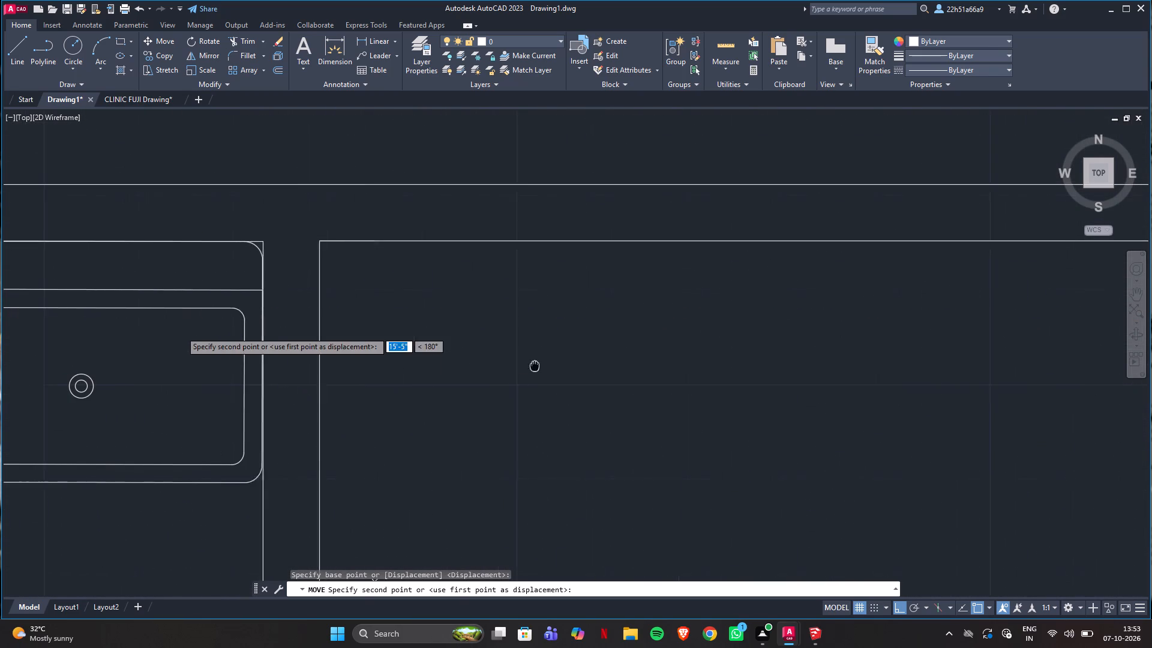
{"action": "middle_click_drag", "start_coordinate": [544, 365], "coordinate": [545, 366]}
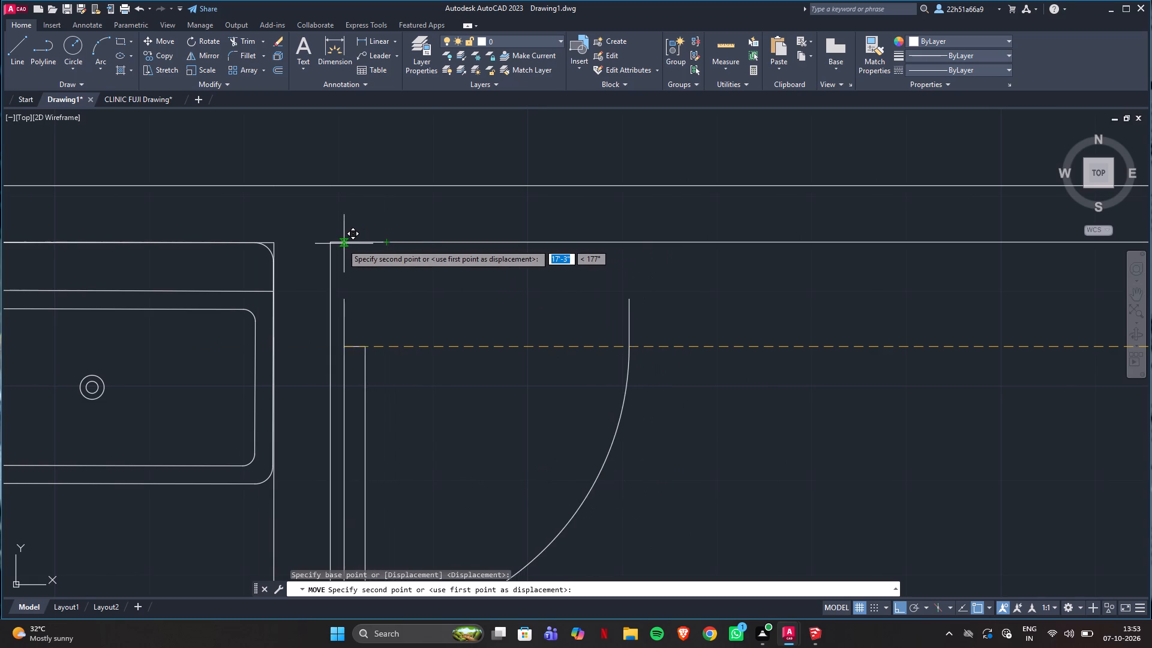
{"action": "left_click", "coordinate": [388, 244]}
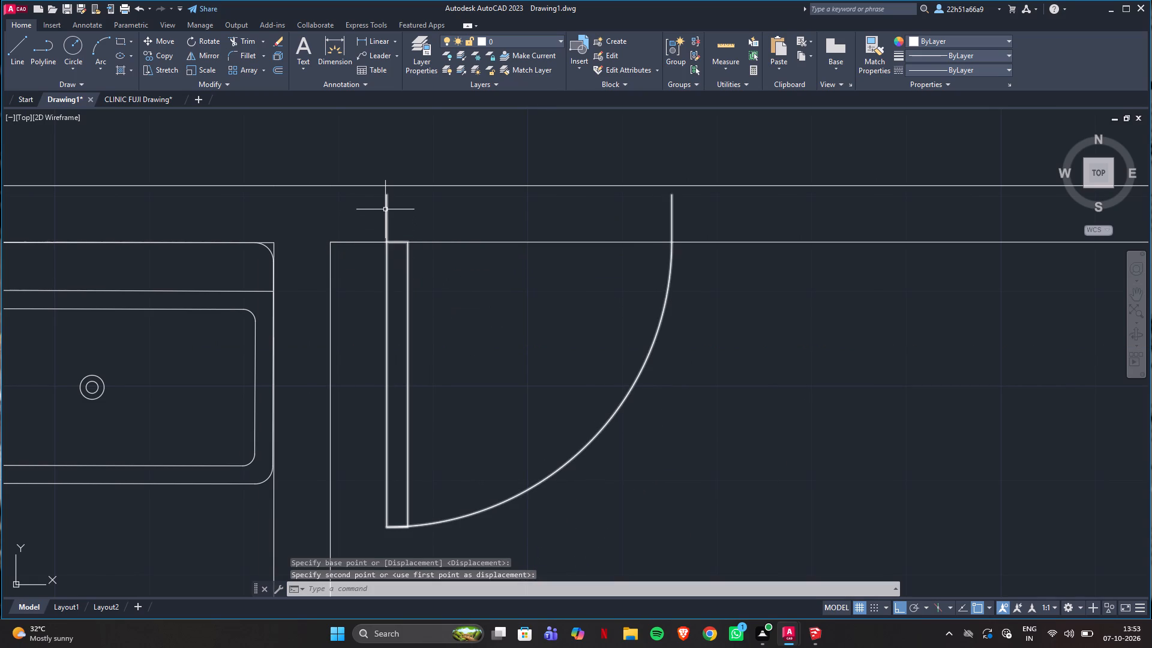
Move the door north so its jamb ends meet the outer line of the room's north wall.
{"action": "left_click", "coordinate": [385, 209]}
{"action": "left_click", "coordinate": [150, 43]}
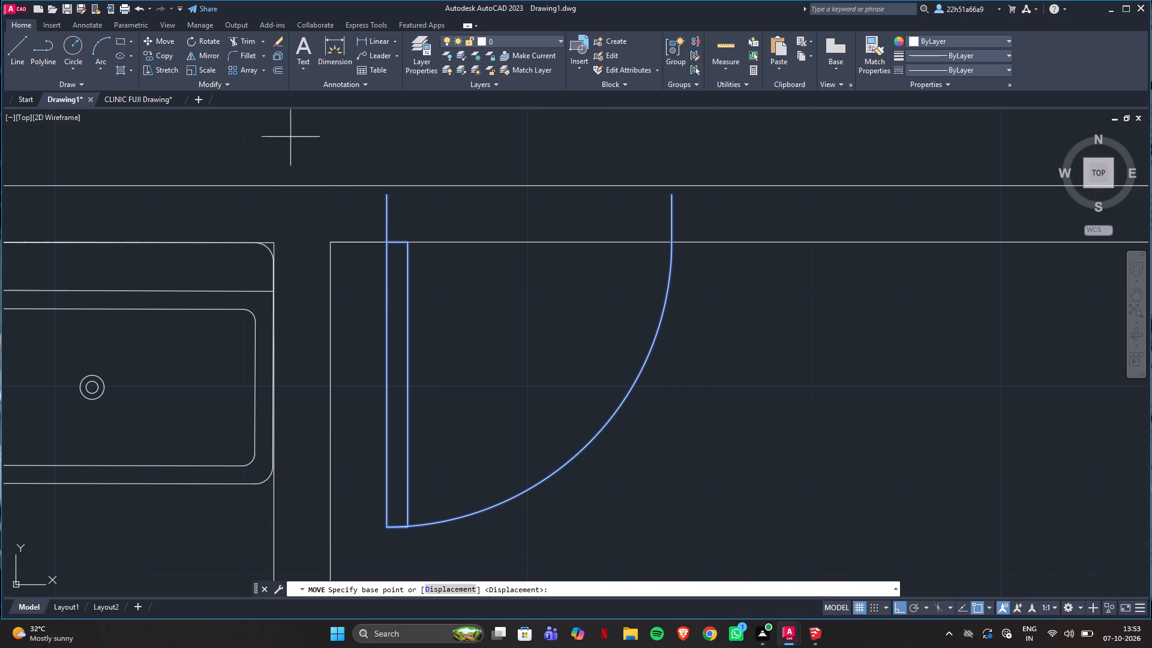
{"action": "left_click", "coordinate": [386, 193]}
{"action": "left_click", "coordinate": [386, 188]}
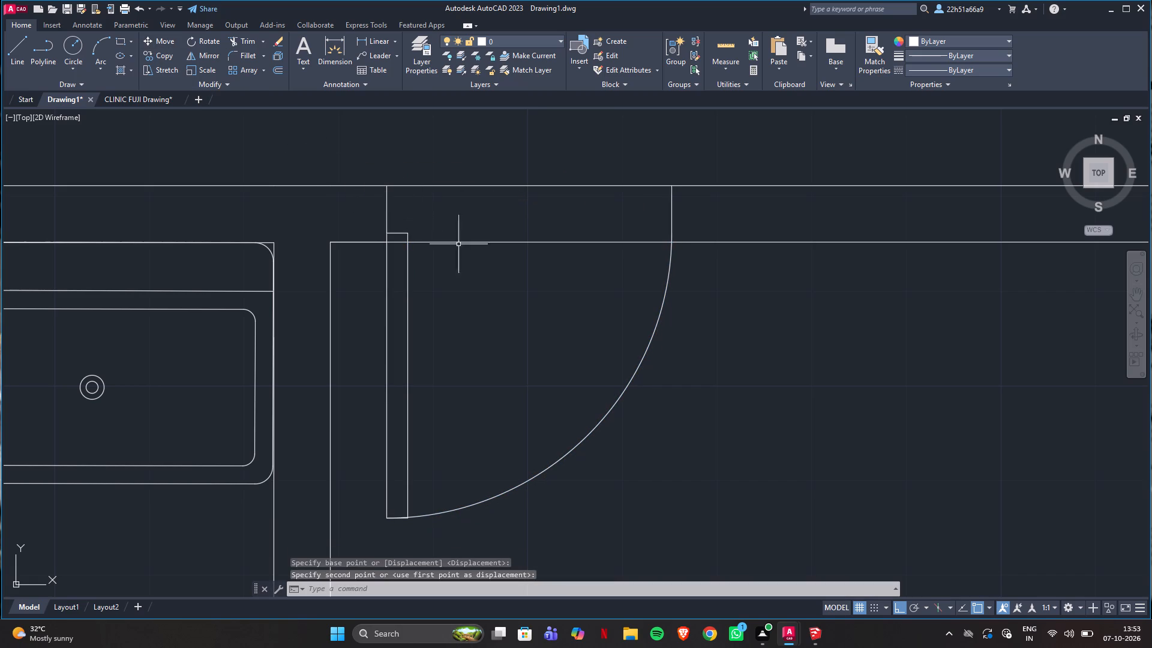
Trim both north wall lines crossing the new door's opening between its two jambs.
{"action": "type", "text": "tr"}
{"action": "key", "text": "Return"}
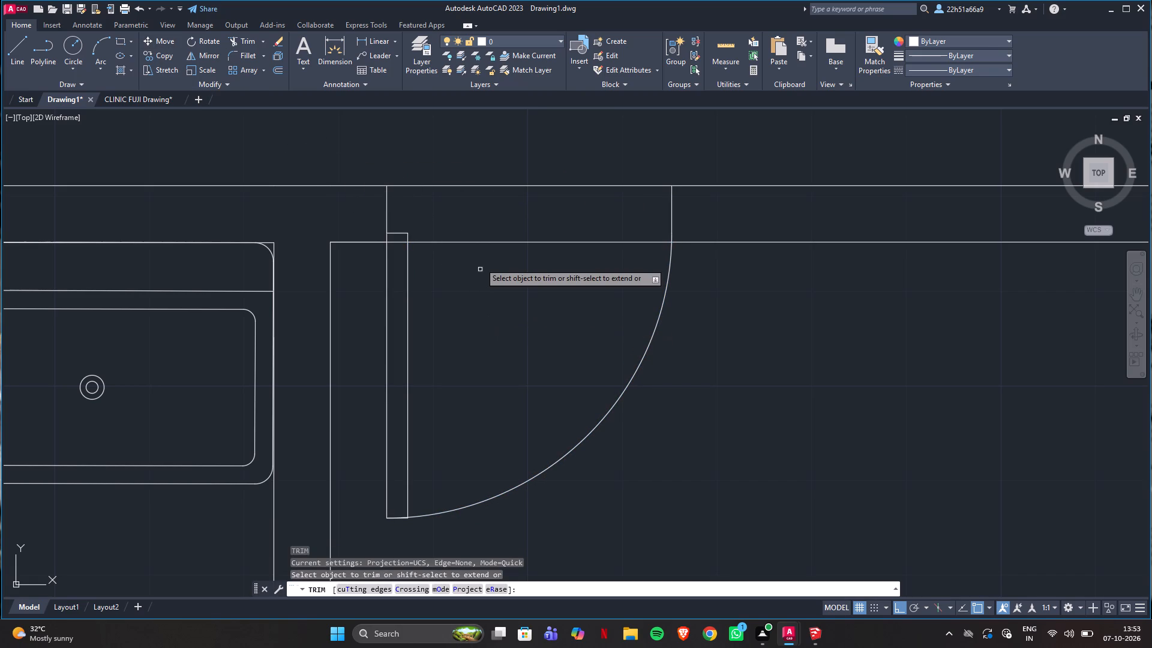
{"action": "left_click", "coordinate": [480, 242]}
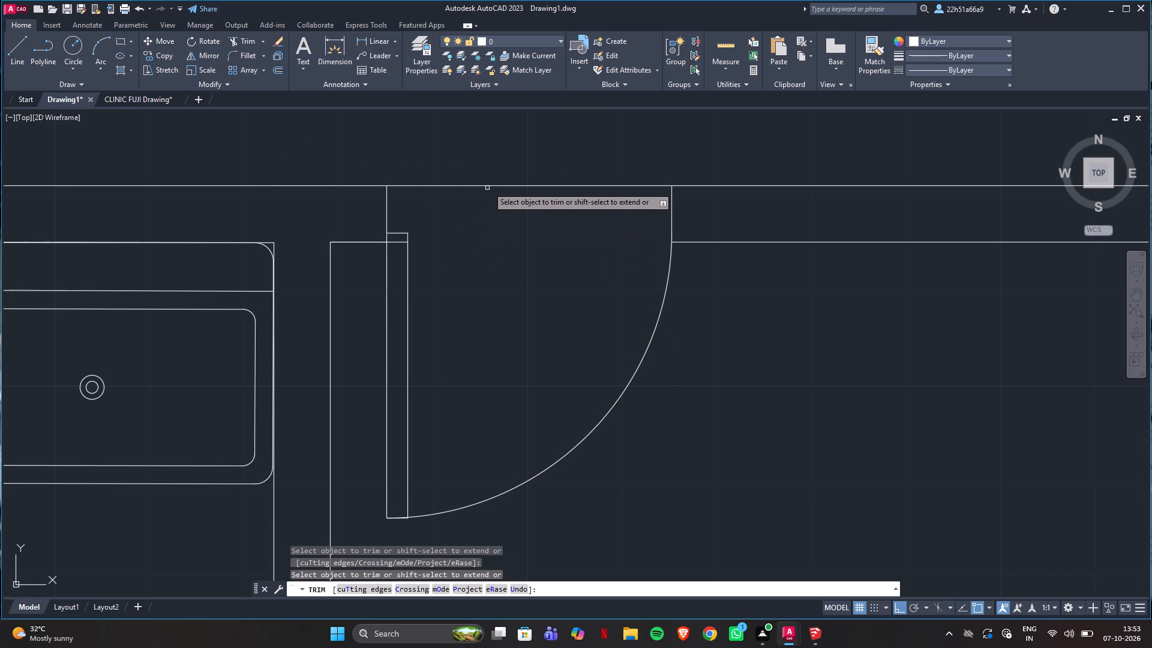
{"action": "left_click", "coordinate": [488, 185]}
{"action": "key", "text": "Escape"}
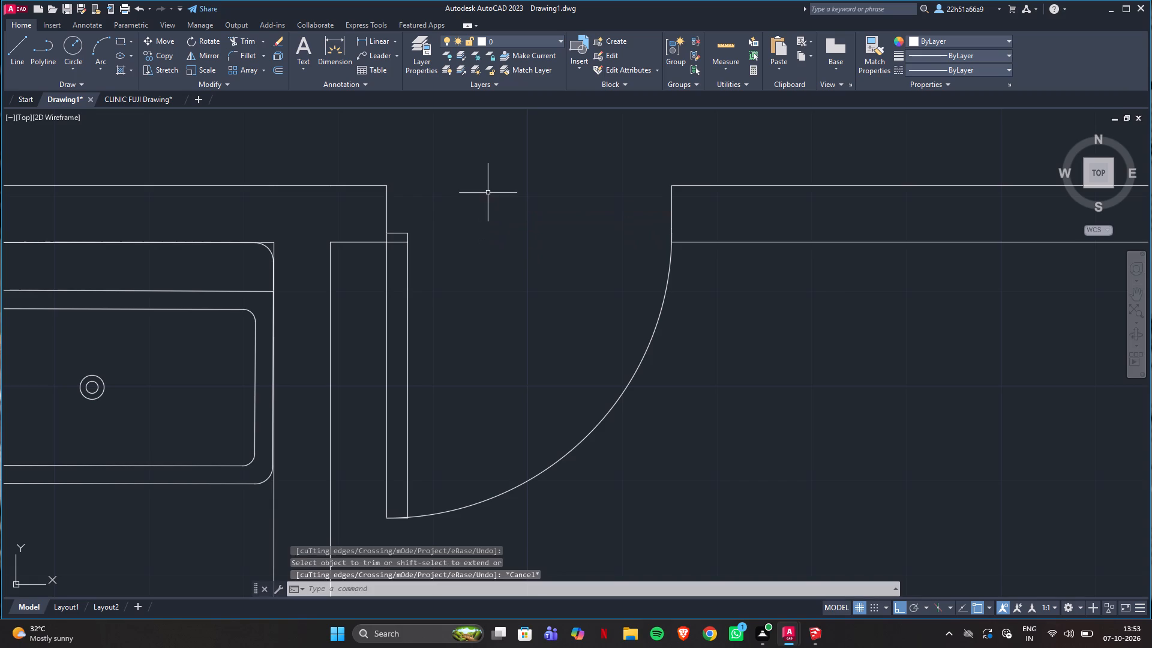
Erase the 6" guide line beside the new door's west jamb.
{"action": "left_click", "coordinate": [356, 243]}
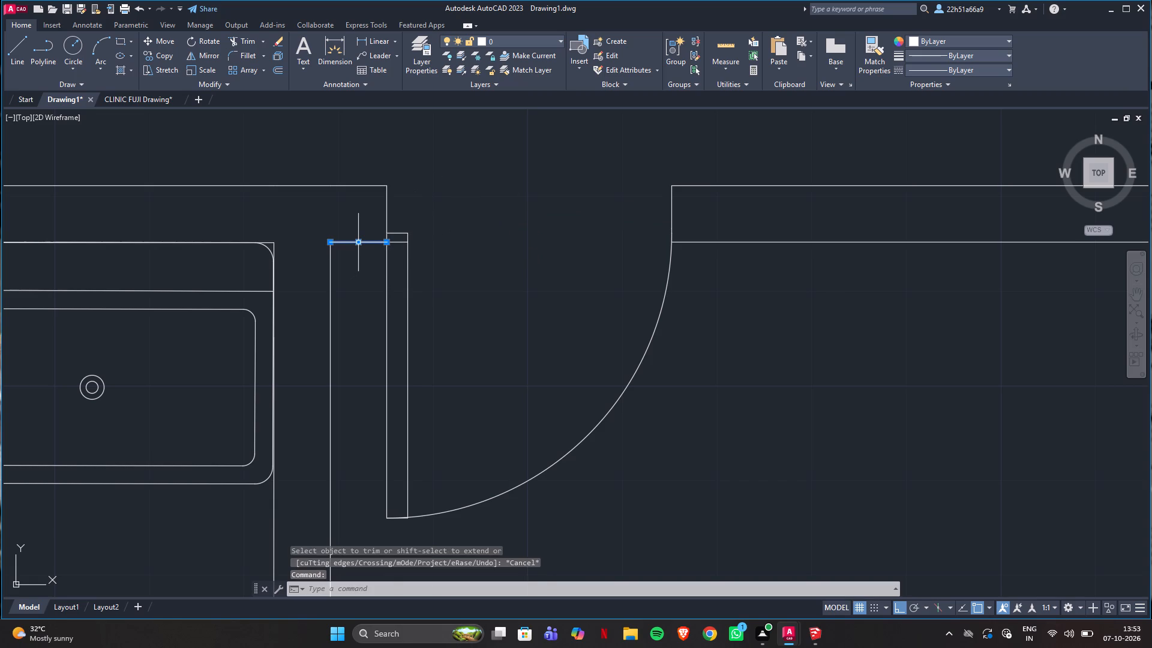
{"action": "key", "text": "Delete"}
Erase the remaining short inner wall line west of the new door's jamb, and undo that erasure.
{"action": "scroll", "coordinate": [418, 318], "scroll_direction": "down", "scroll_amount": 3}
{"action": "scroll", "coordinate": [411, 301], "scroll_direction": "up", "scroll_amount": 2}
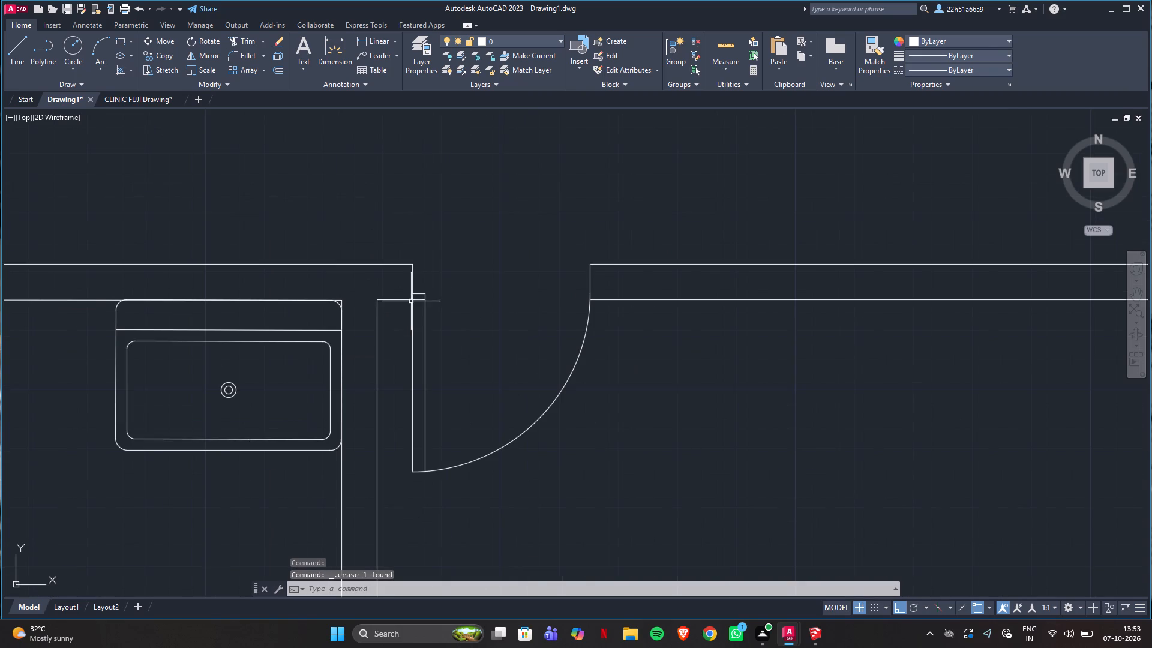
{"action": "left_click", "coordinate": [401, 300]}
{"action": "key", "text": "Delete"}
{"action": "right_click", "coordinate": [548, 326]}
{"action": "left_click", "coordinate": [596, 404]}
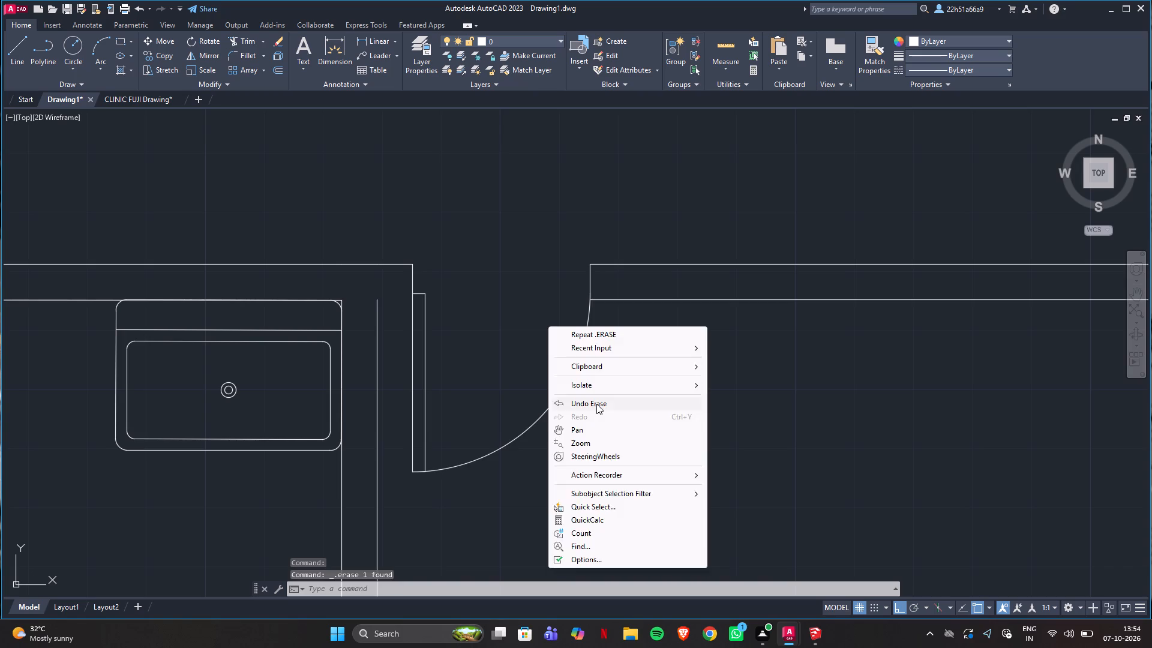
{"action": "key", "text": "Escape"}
Check the adjacent west room's door in CLINIC FUJI Drawing, then draw a 6" guide line southward from that room's upper inner west corner in Drawing1.
{"action": "scroll", "coordinate": [502, 324], "scroll_direction": "down", "scroll_amount": 3}
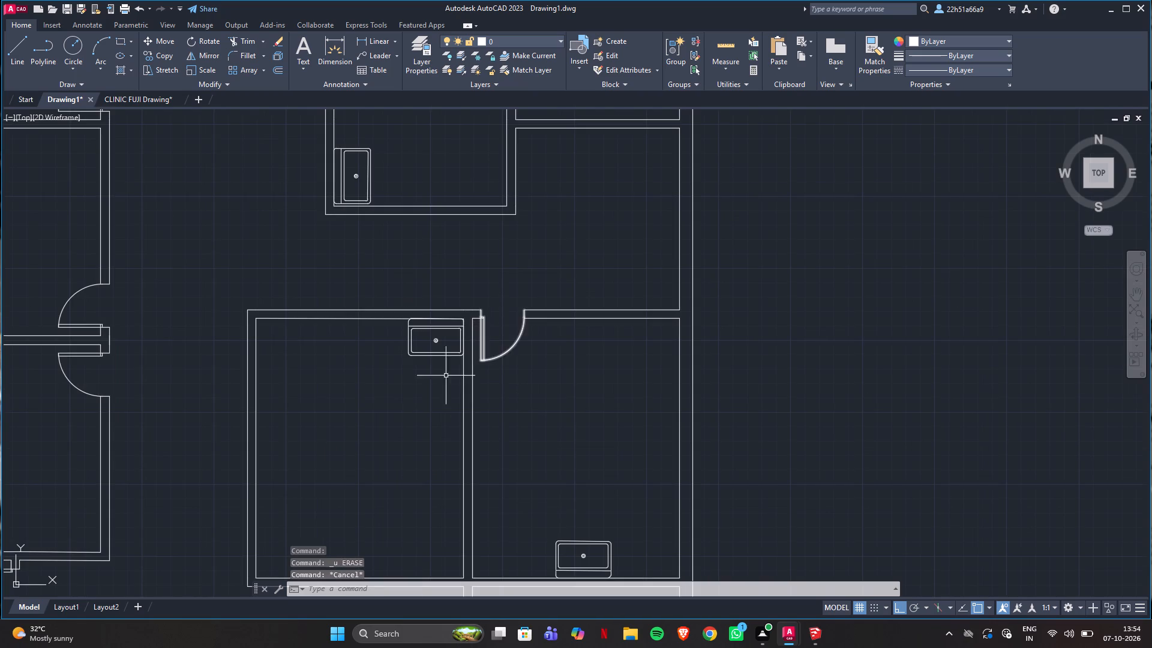
{"action": "middle_click_drag", "start_coordinate": [383, 413], "coordinate": [528, 353]}
{"action": "left_click", "coordinate": [140, 96]}
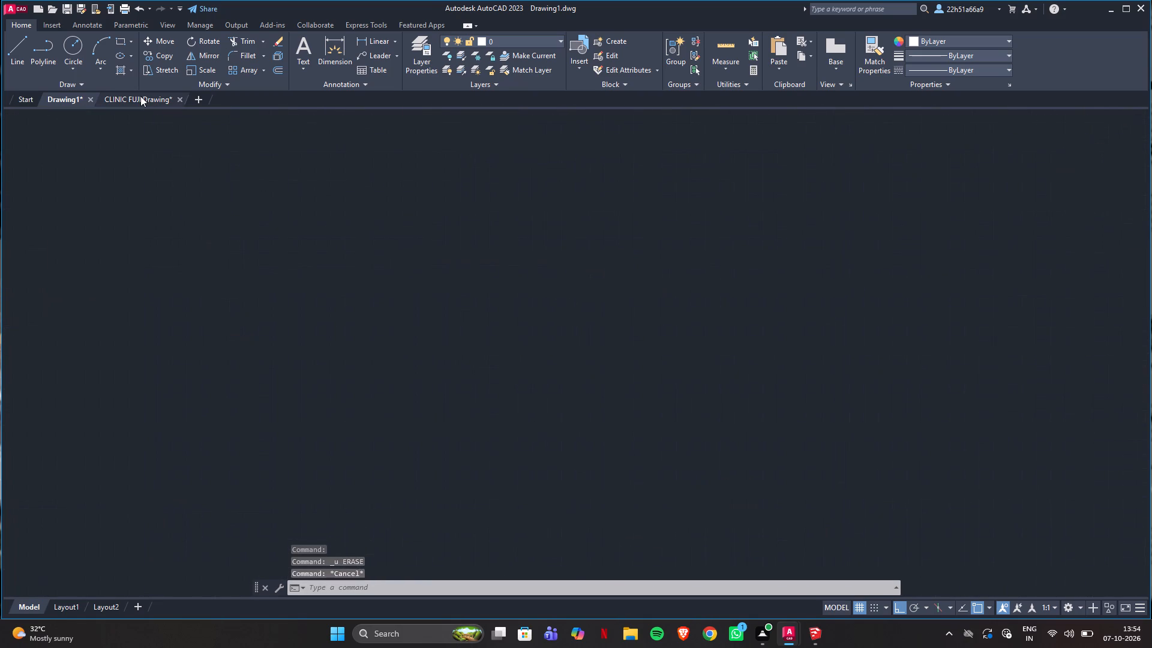
{"action": "left_click", "coordinate": [59, 95]}
{"action": "scroll", "coordinate": [398, 258], "scroll_direction": "up", "scroll_amount": 2}
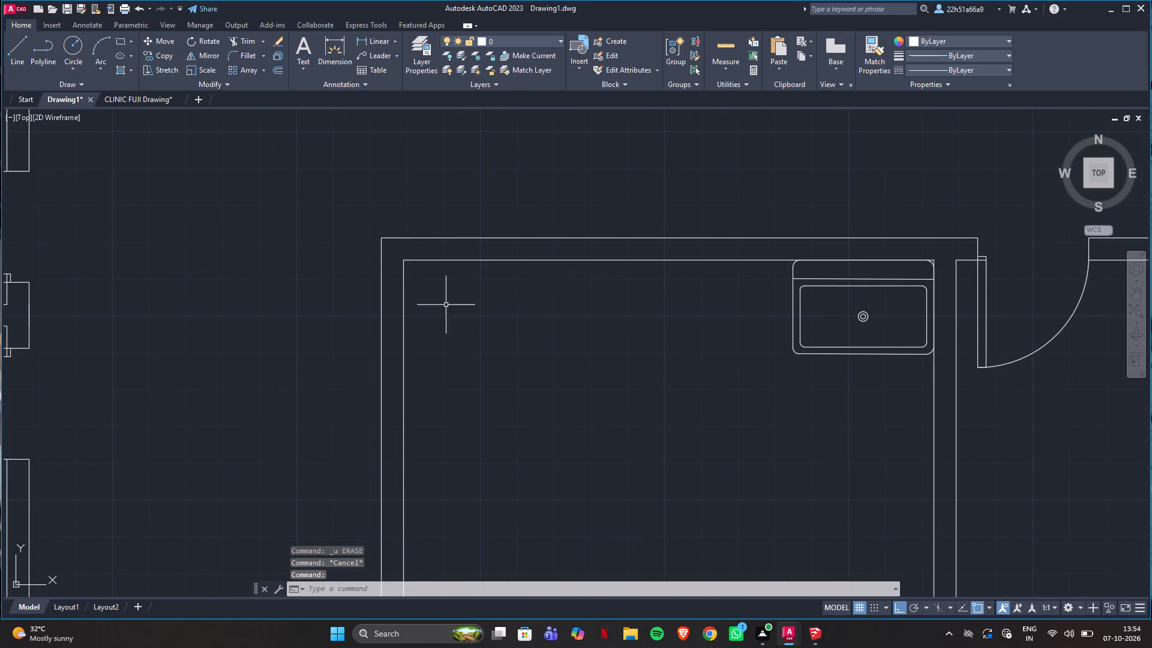
{"action": "key", "text": "l"}
{"action": "key", "text": "Return"}
{"action": "left_click", "coordinate": [404, 262]}
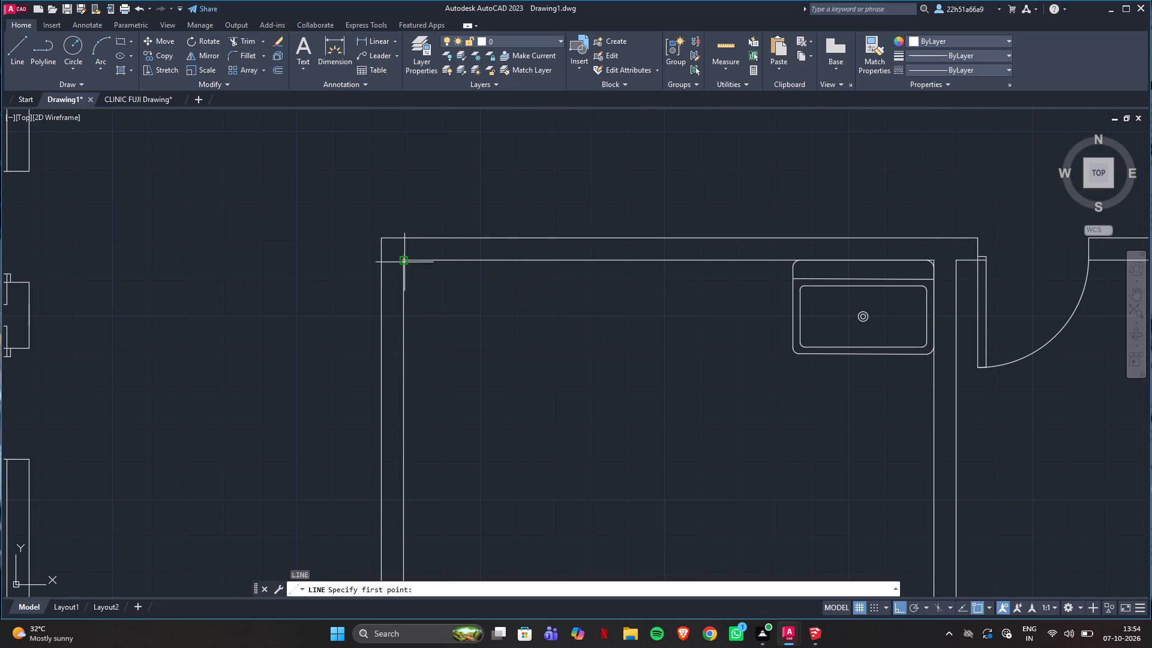
{"action": "key", "text": "6"}
{"action": "key", "text": "shift+quotedbl"}
{"action": "key", "text": "Return"}
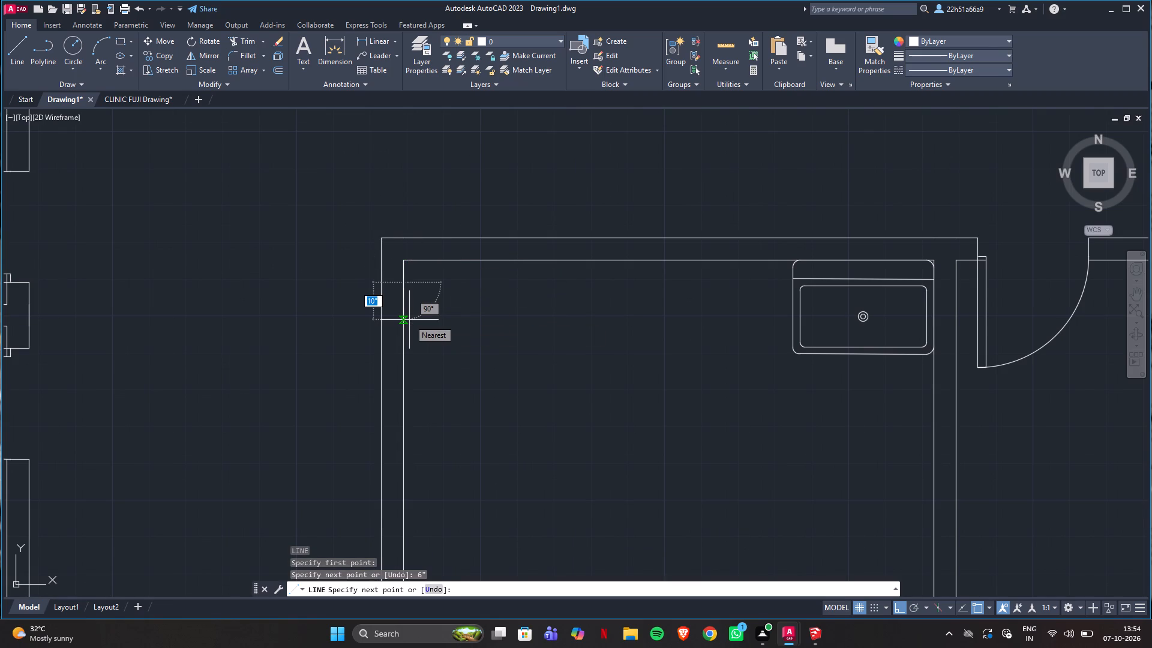
{"action": "key", "text": "Return"}
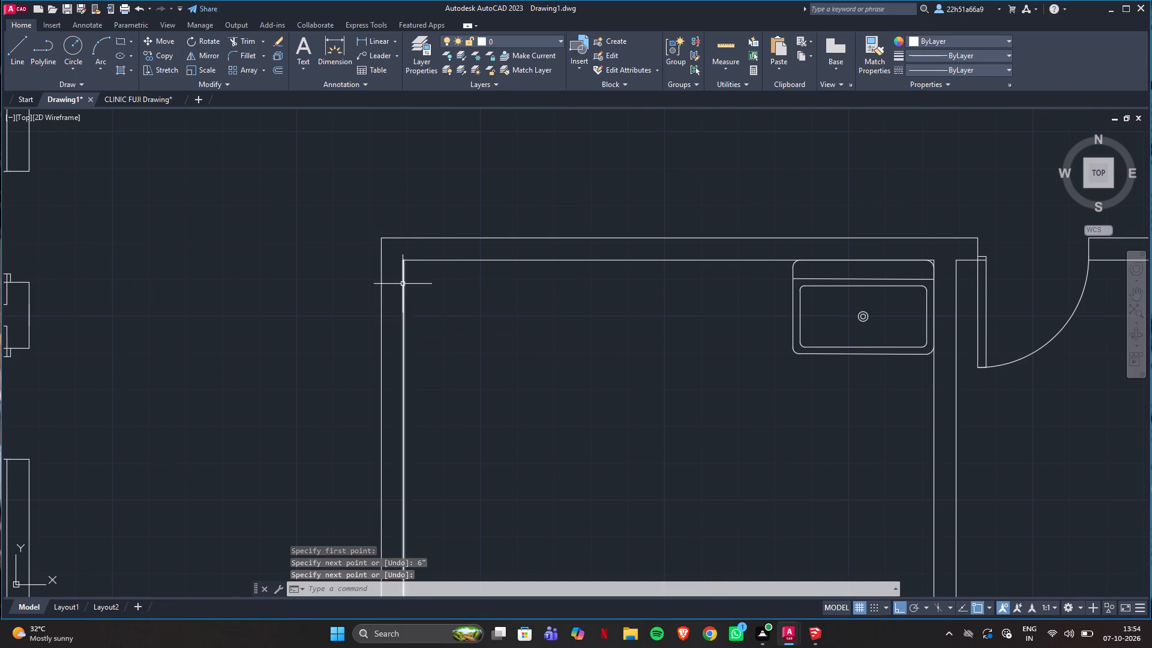
Copy the Testing & Lab Room's door about 5'-6" east into the passage beside the room north of Reception.
{"action": "scroll", "coordinate": [449, 300], "scroll_direction": "down", "scroll_amount": 2}
{"action": "middle_click_drag", "start_coordinate": [440, 314], "coordinate": [420, 311]}
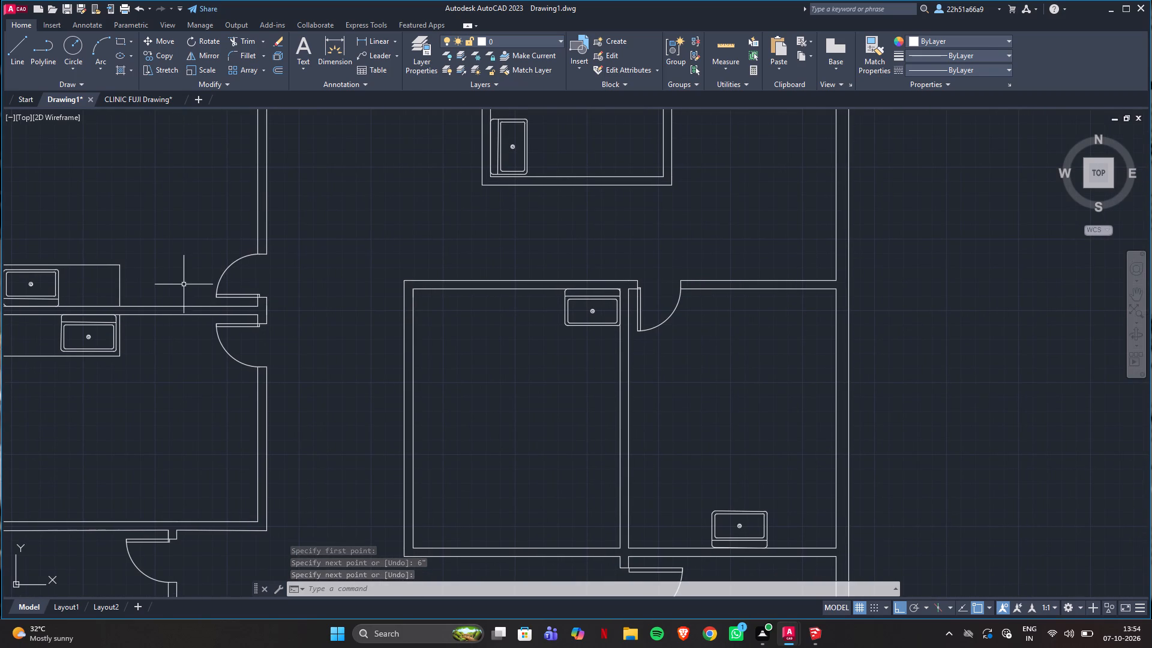
{"action": "scroll", "coordinate": [203, 331], "scroll_direction": "up", "scroll_amount": 1}
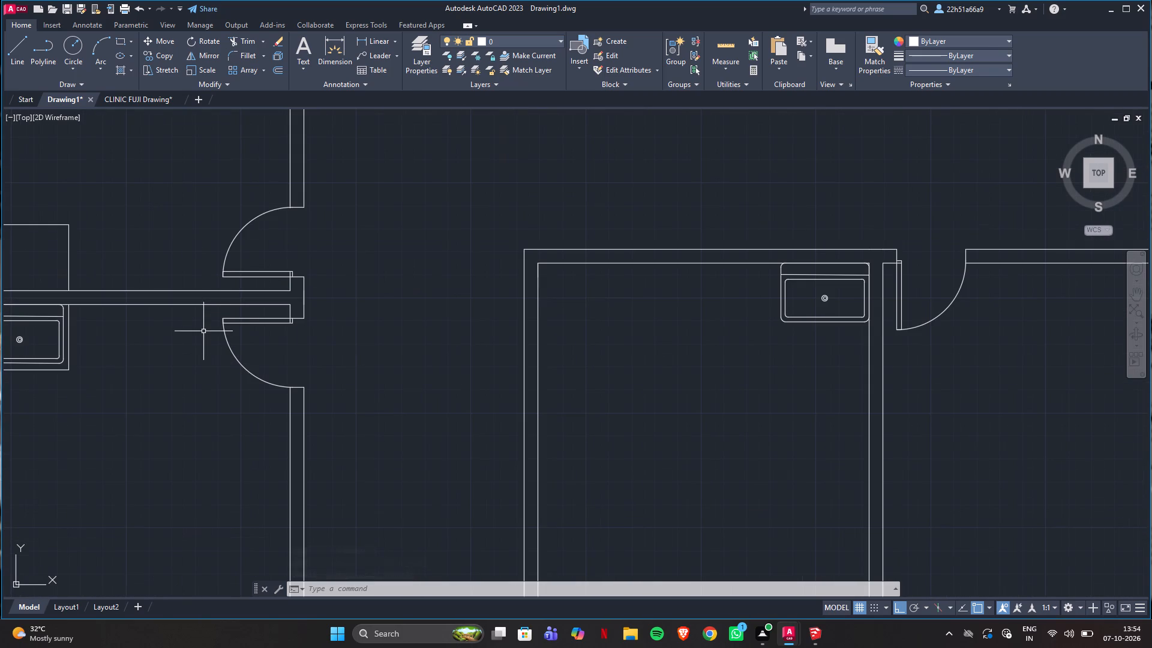
{"action": "left_click", "coordinate": [226, 322]}
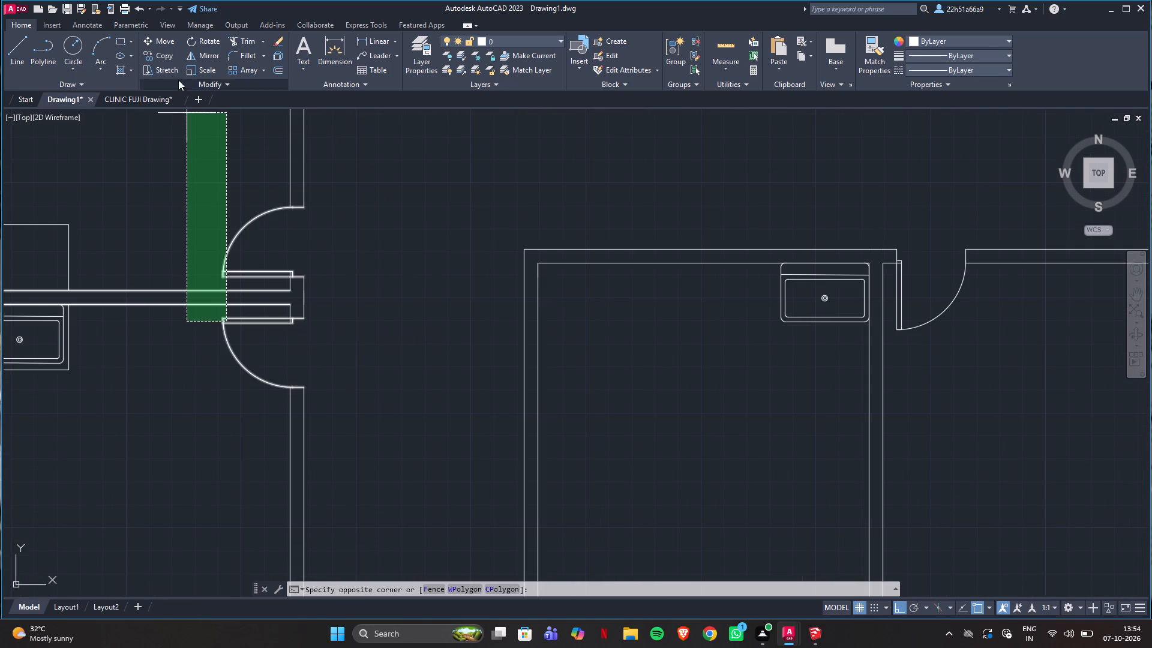
{"action": "key", "text": "Escape"}
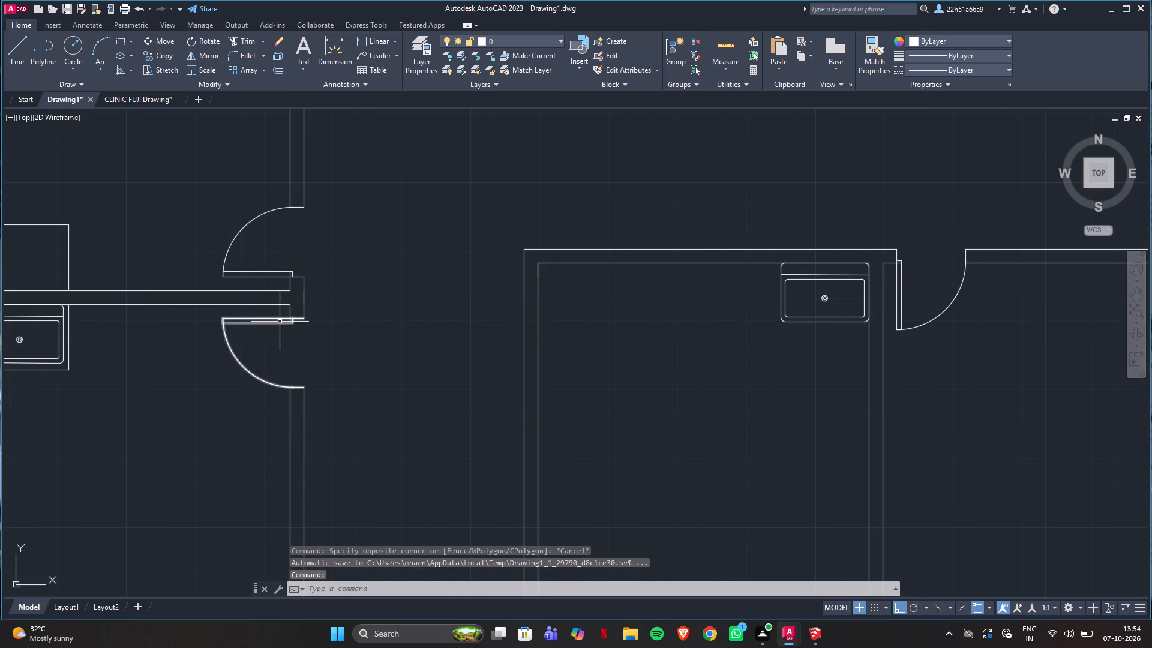
{"action": "left_click", "coordinate": [280, 322]}
{"action": "left_click", "coordinate": [358, 312]}
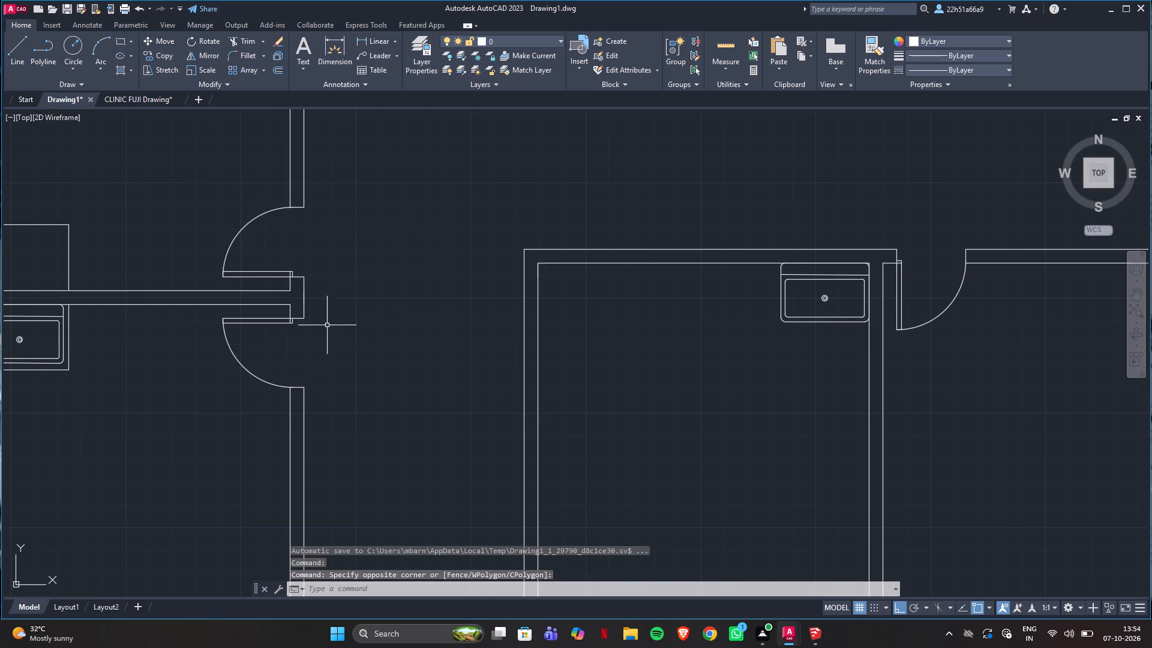
{"action": "left_click", "coordinate": [256, 322]}
{"action": "left_click", "coordinate": [307, 315]}
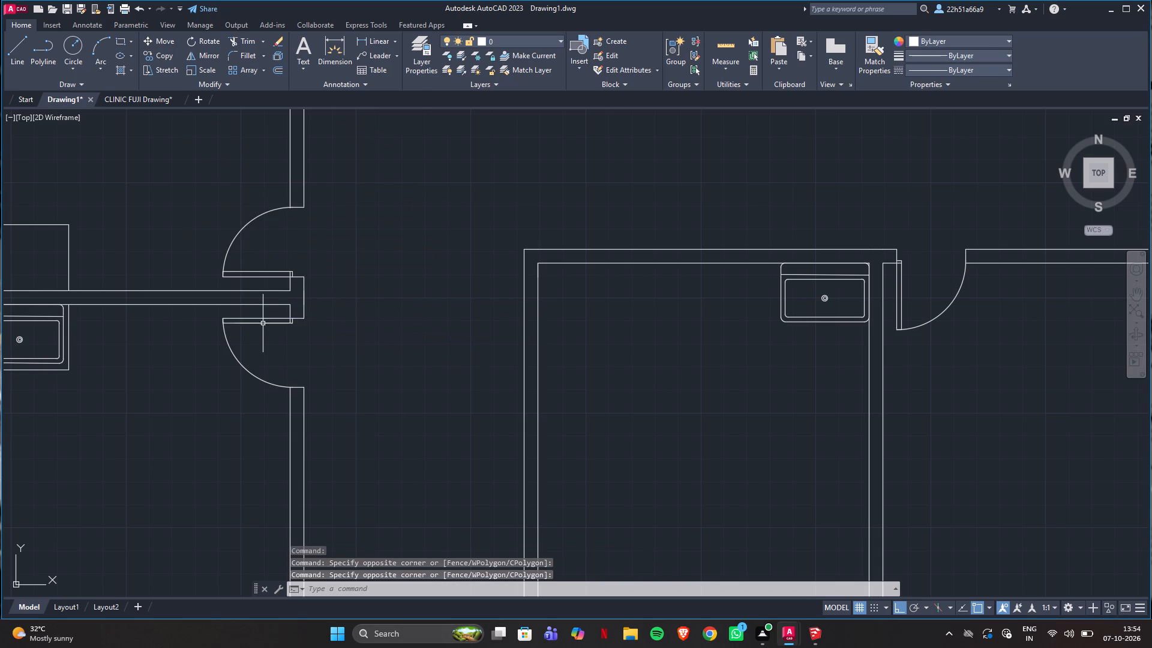
{"action": "left_click", "coordinate": [257, 324]}
{"action": "left_click", "coordinate": [152, 50]}
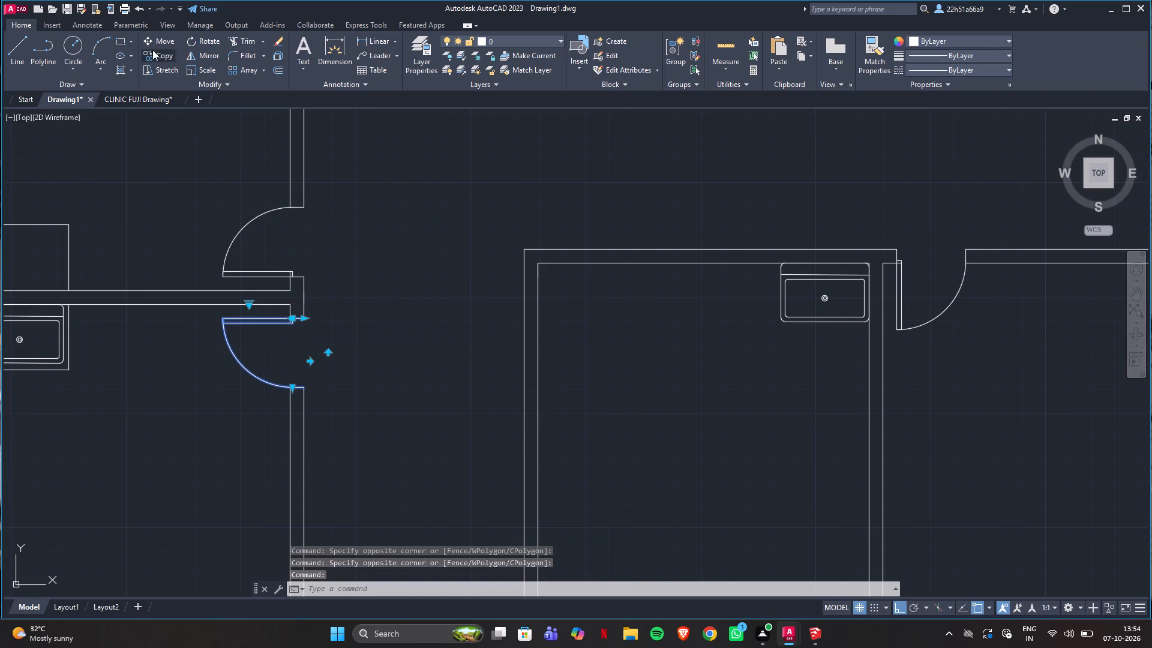
{"action": "left_click", "coordinate": [288, 320]}
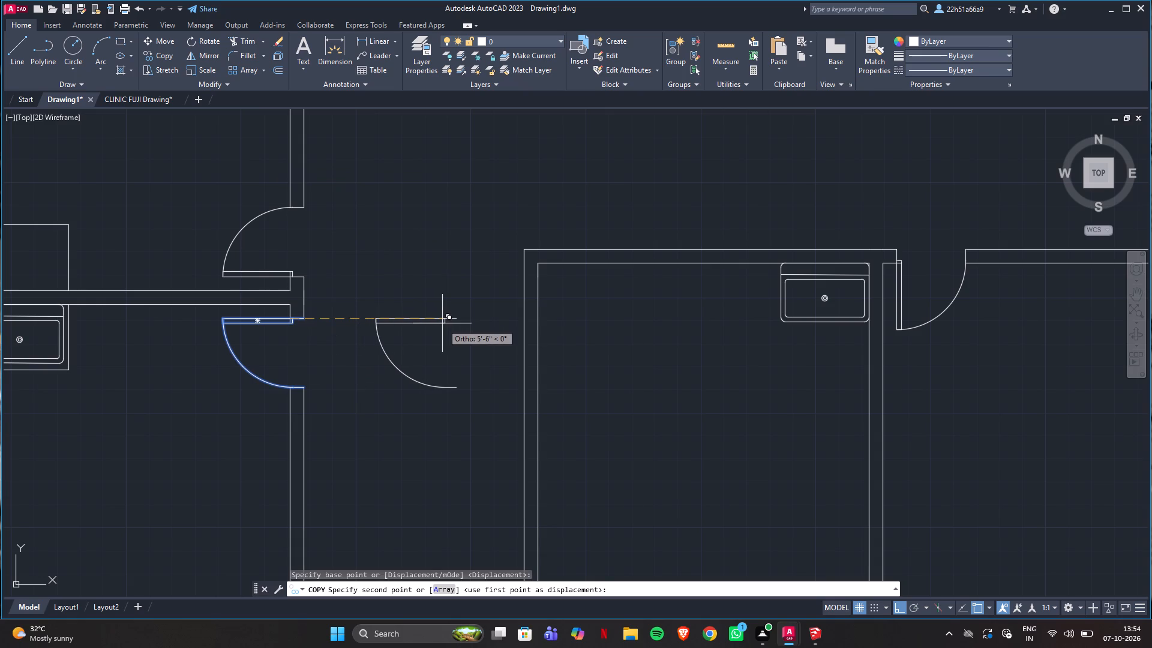
{"action": "left_click", "coordinate": [442, 323]}
{"action": "key", "text": "Escape"}
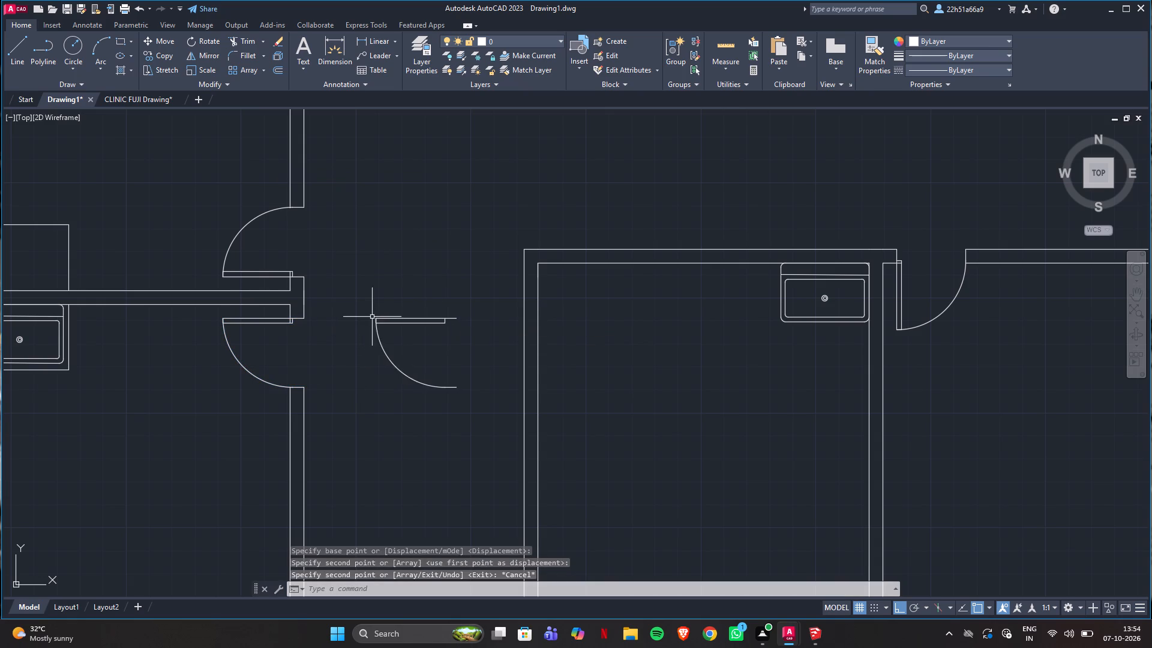
Mirror the copied door about a vertical line through its outer jamb end and erase the source so it opens eastward.
{"action": "left_click", "coordinate": [380, 320]}
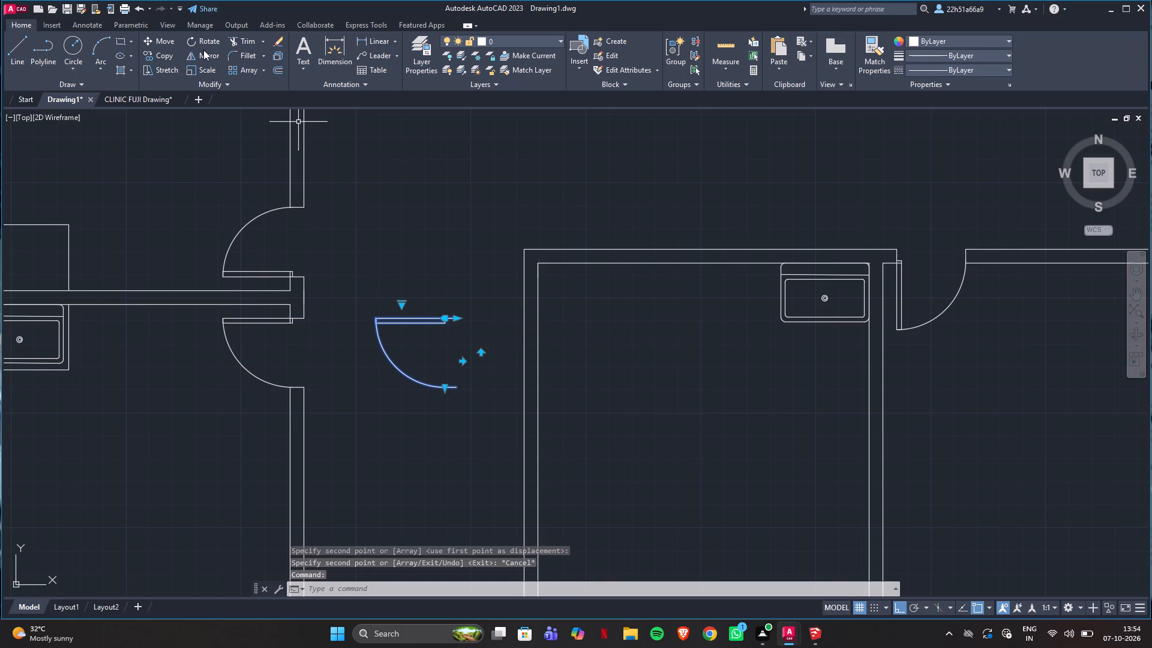
{"action": "left_click", "coordinate": [203, 50]}
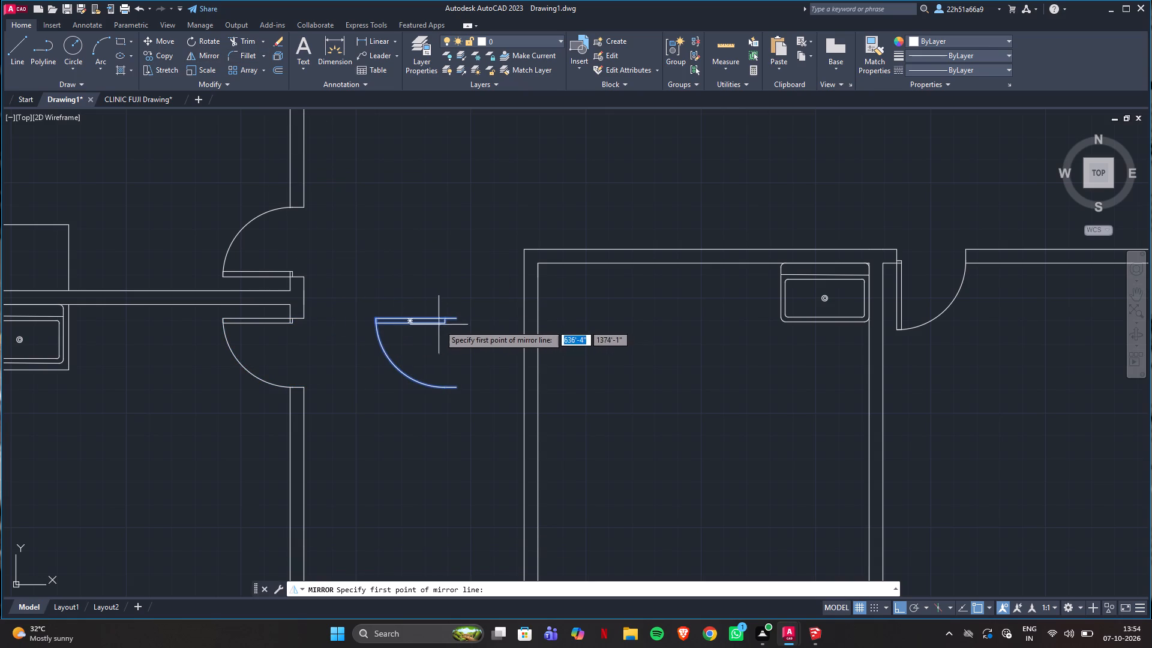
{"action": "left_click", "coordinate": [460, 320]}
{"action": "left_click", "coordinate": [442, 253]}
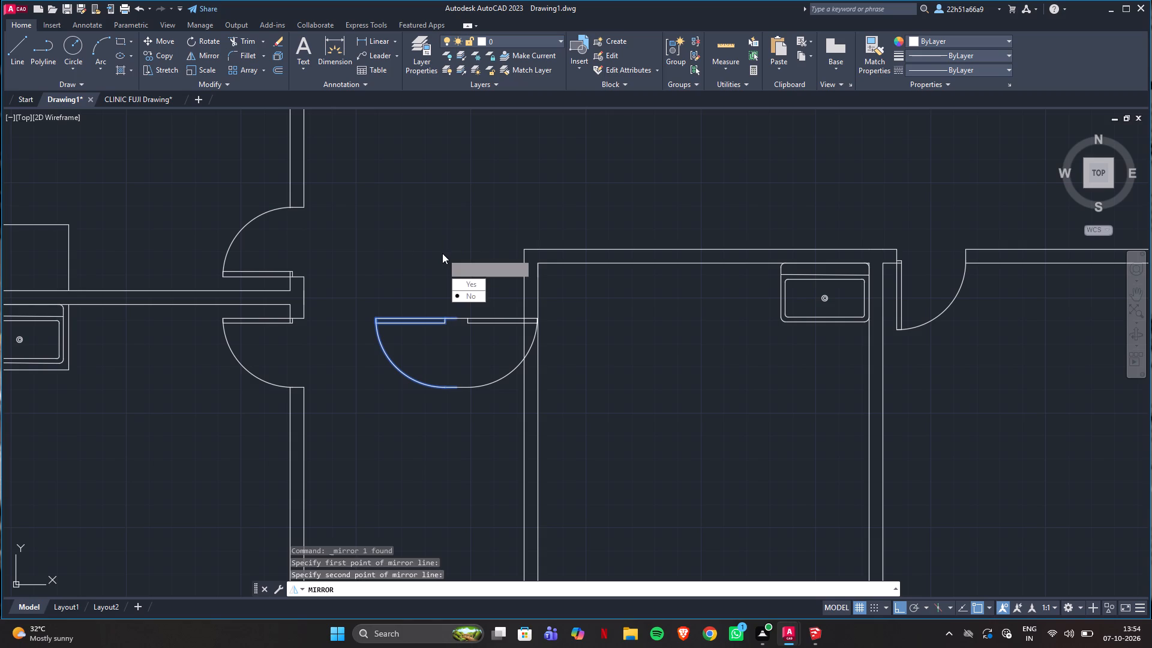
{"action": "left_click_drag", "start_coordinate": [470, 281], "coordinate": [442, 253]}
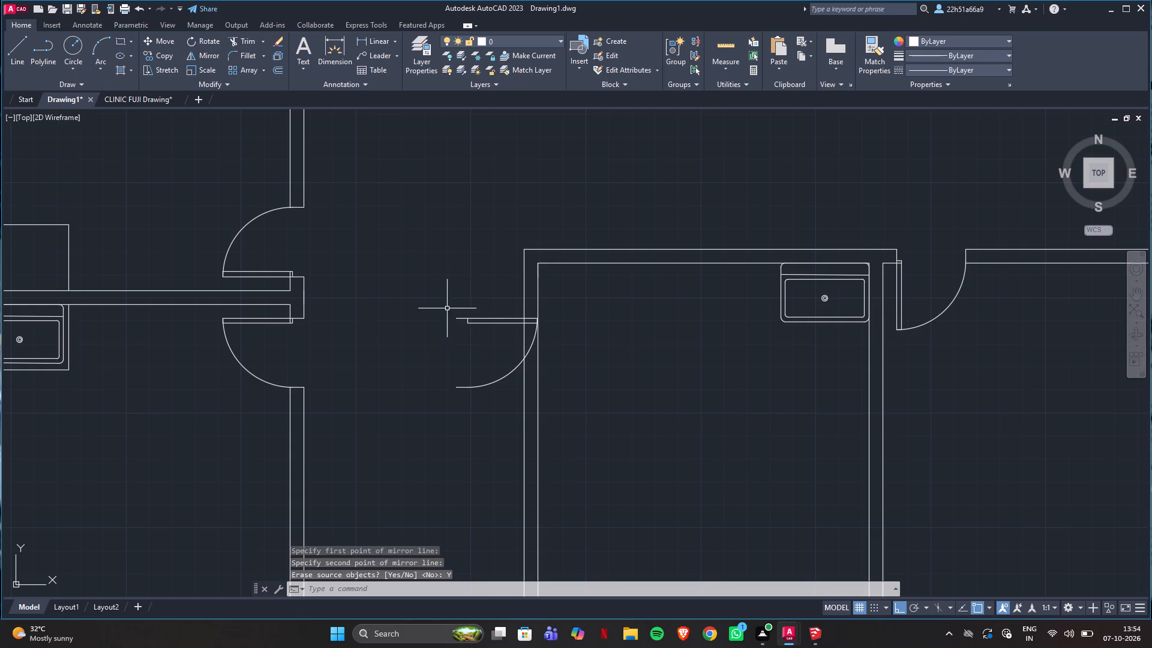
Move the mirrored door from its hinge corner to the lower end of the 6" guide line on the room's west wall.
{"action": "scroll", "coordinate": [472, 319], "scroll_direction": "up", "scroll_amount": 3}
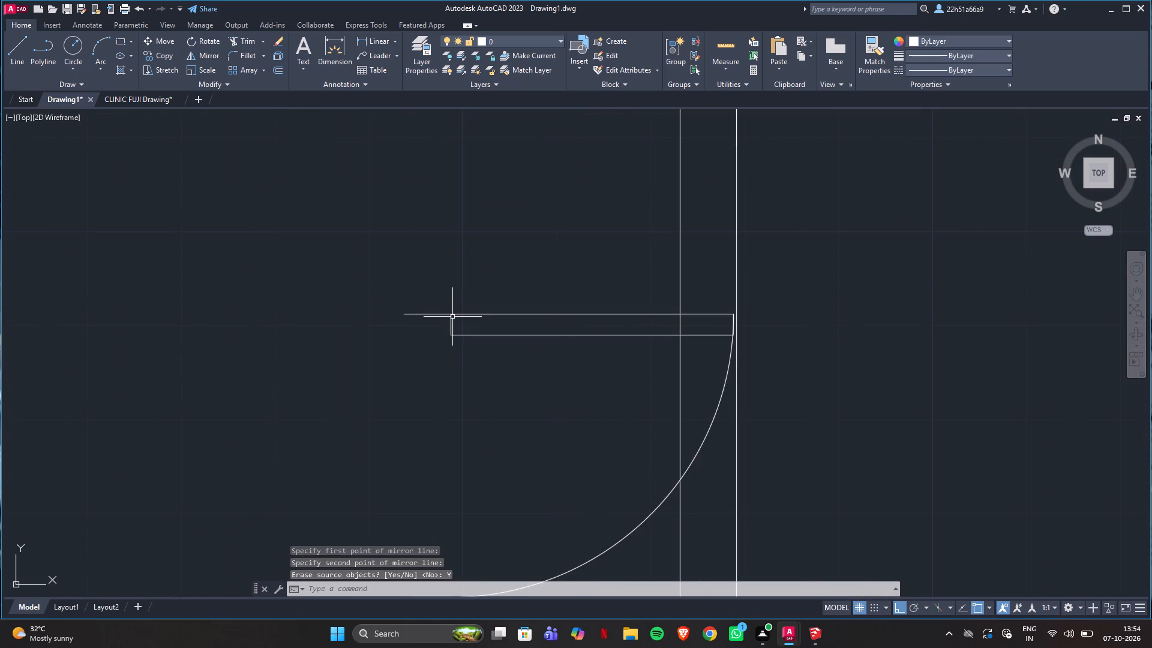
{"action": "left_click", "coordinate": [450, 317]}
{"action": "left_click", "coordinate": [152, 41]}
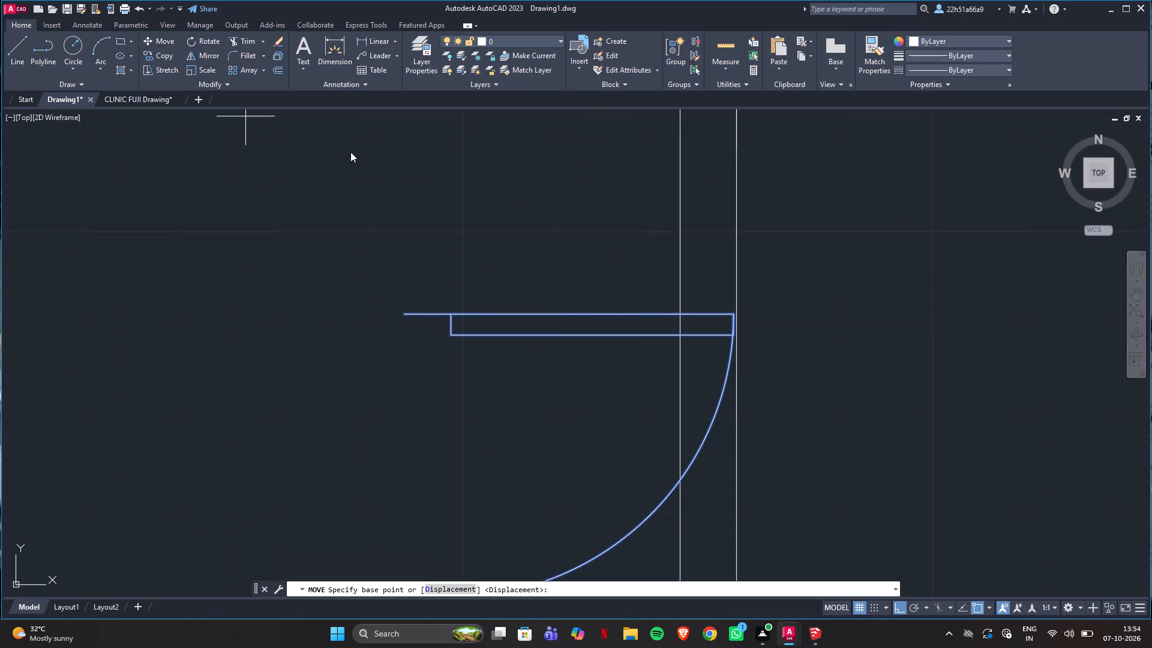
{"action": "left_click", "coordinate": [451, 316]}
{"action": "scroll", "coordinate": [451, 314], "scroll_direction": "down", "scroll_amount": 3}
{"action": "middle_click_drag", "start_coordinate": [451, 314], "coordinate": [343, 320]}
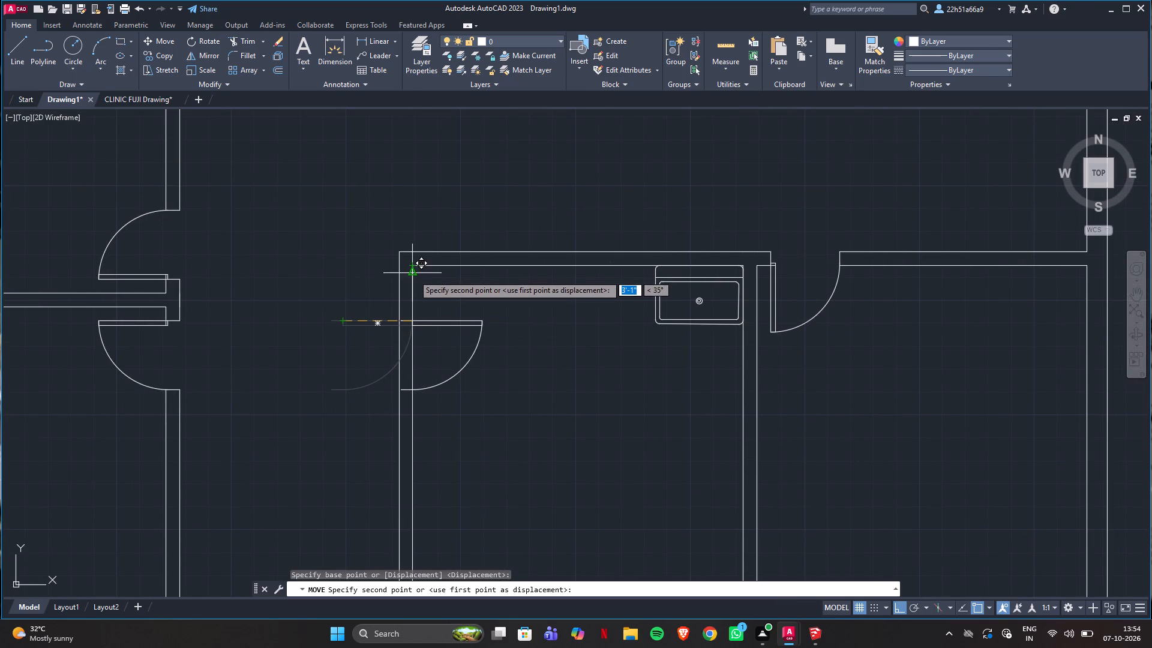
{"action": "left_click", "coordinate": [413, 279]}
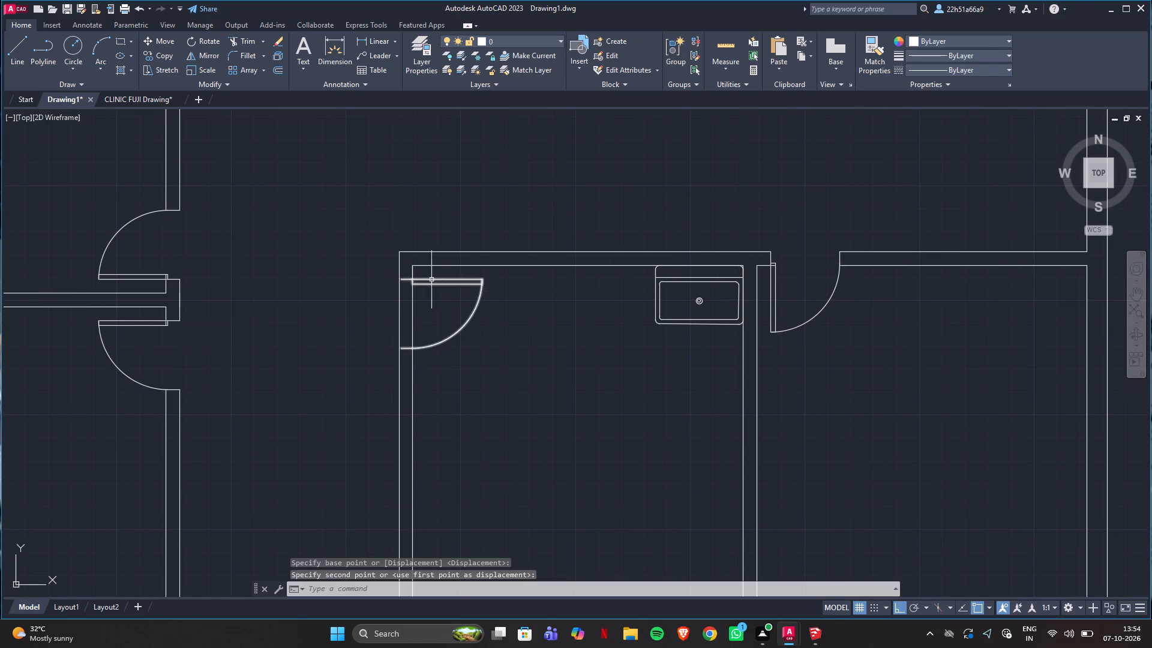
Shift the door slightly west so its upper jamb line ends on the west wall's outer face.
{"action": "scroll", "coordinate": [417, 275], "scroll_direction": "up", "scroll_amount": 2}
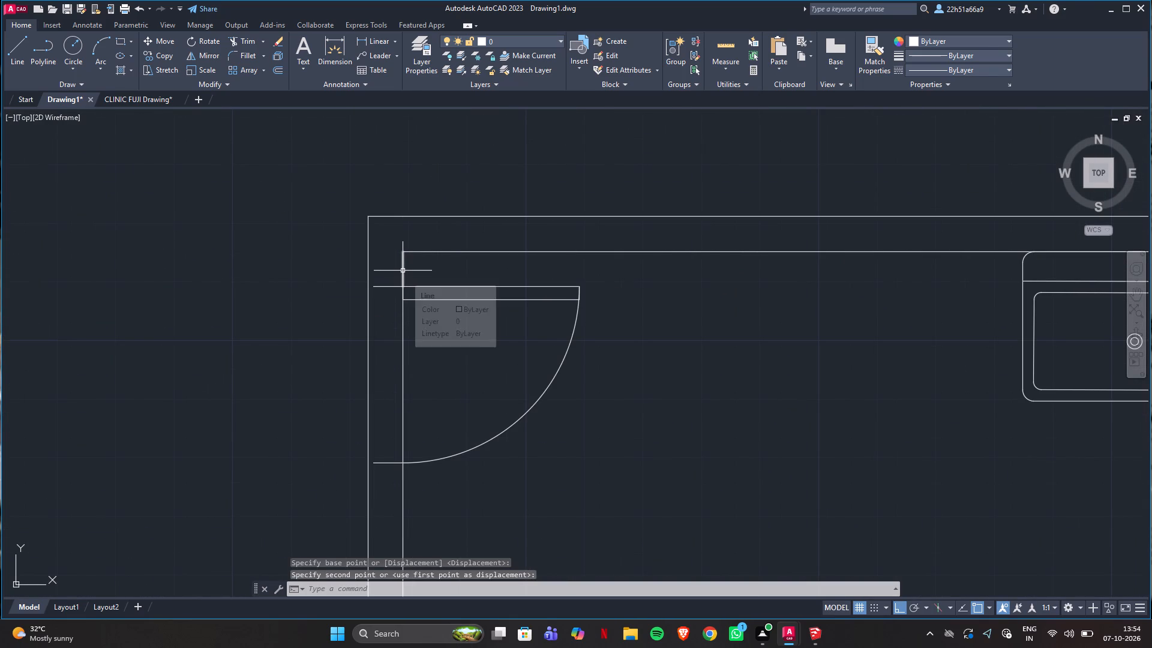
{"action": "left_click", "coordinate": [388, 287]}
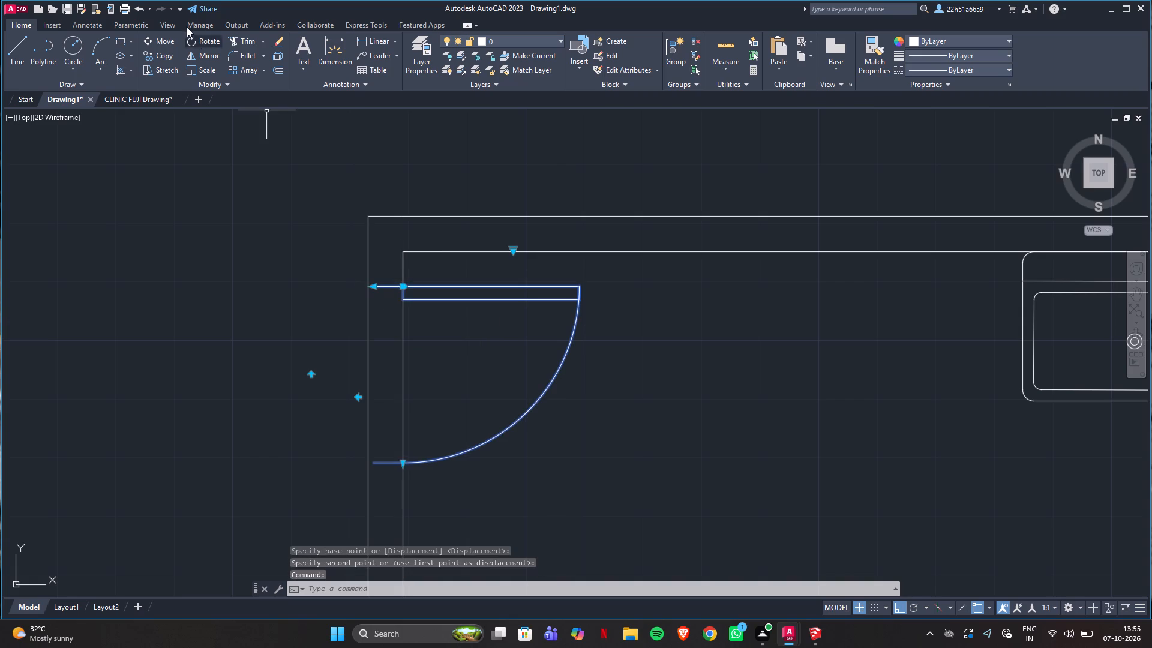
{"action": "left_click", "coordinate": [162, 36]}
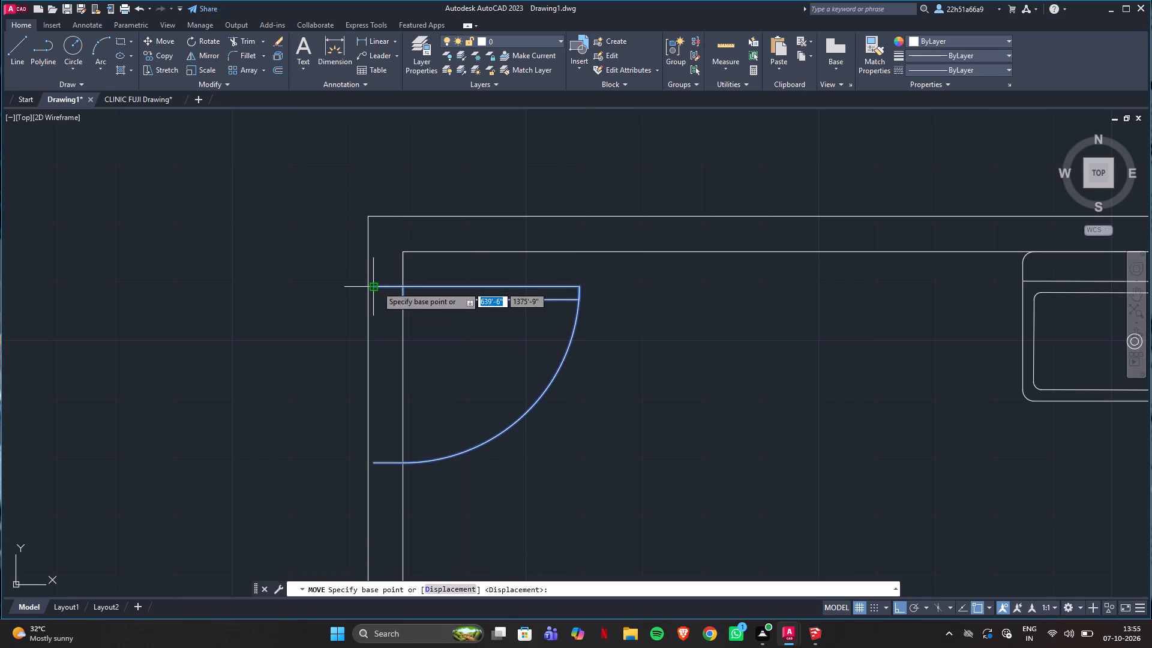
{"action": "left_click", "coordinate": [377, 286]}
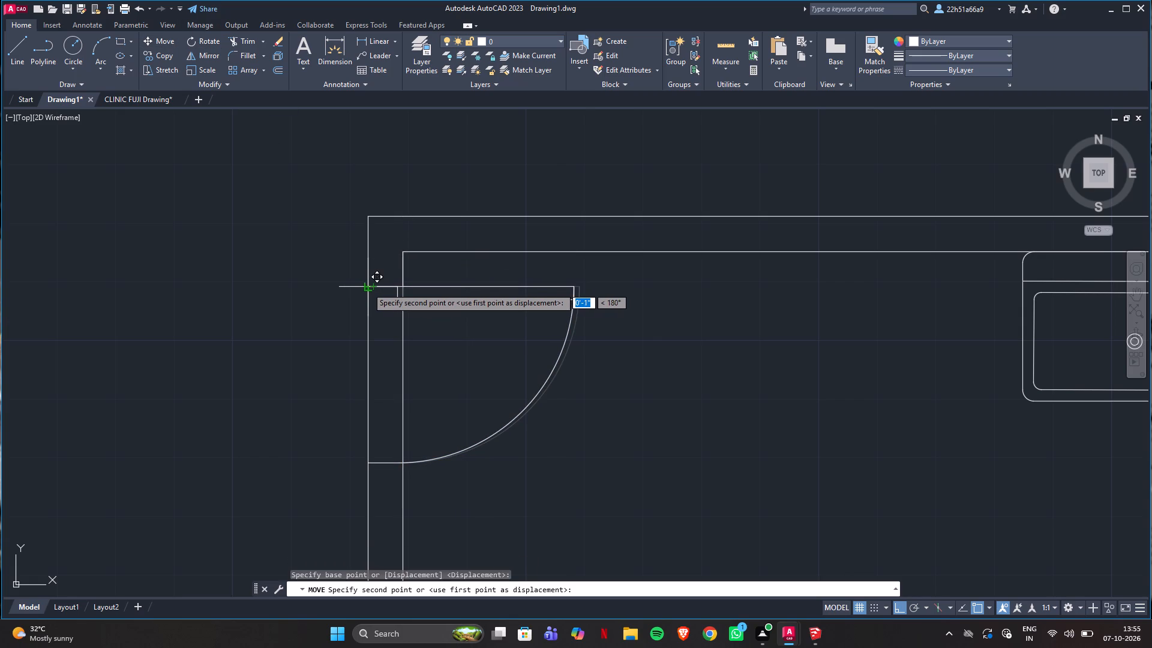
{"action": "left_click", "coordinate": [367, 287]}
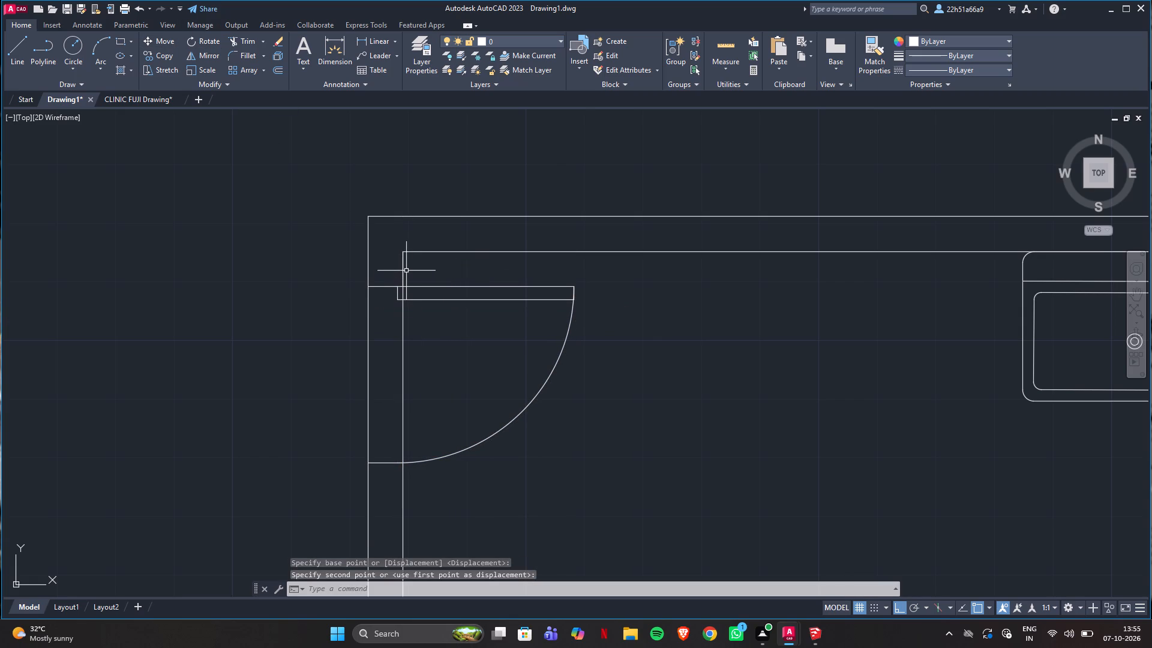
Erase the 6" guide line above the new west wall door.
{"action": "left_click", "coordinate": [404, 271]}
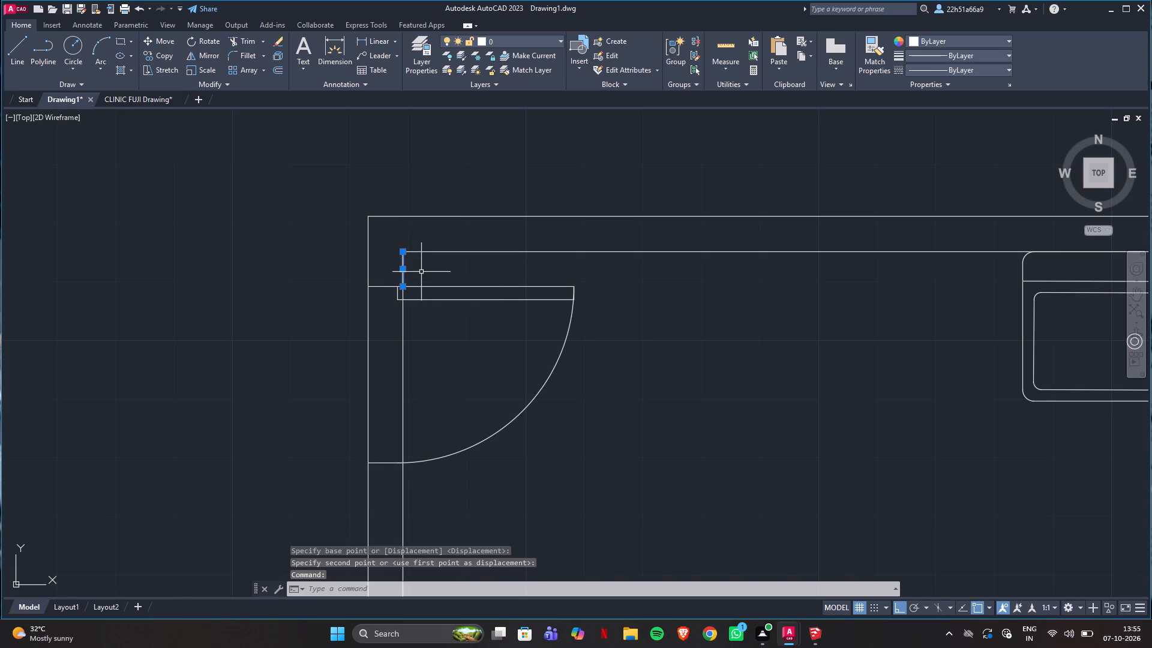
{"action": "key", "text": "Delete"}
Trim both west wall lines crossing the new door's opening between its two jambs.
{"action": "scroll", "coordinate": [430, 275], "scroll_direction": "down", "scroll_amount": 3}
{"action": "scroll", "coordinate": [449, 298], "scroll_direction": "up", "scroll_amount": 1}
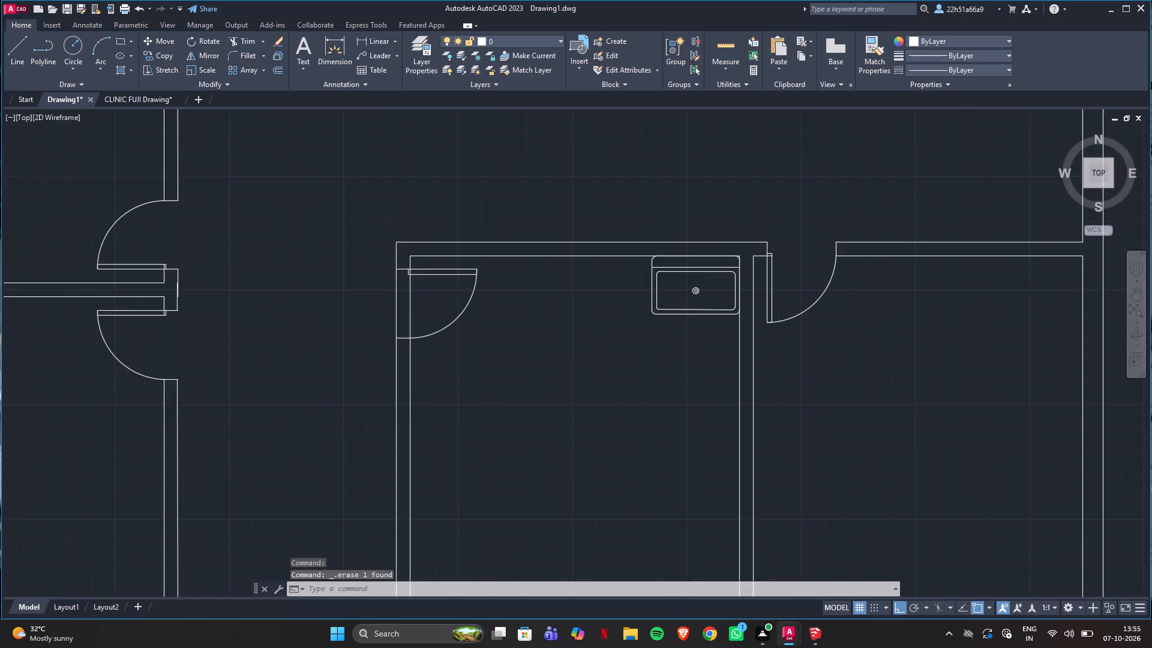
{"action": "scroll", "coordinate": [449, 298], "scroll_direction": "up", "scroll_amount": 1}
{"action": "type", "text": "tr"}
{"action": "key", "text": "Return"}
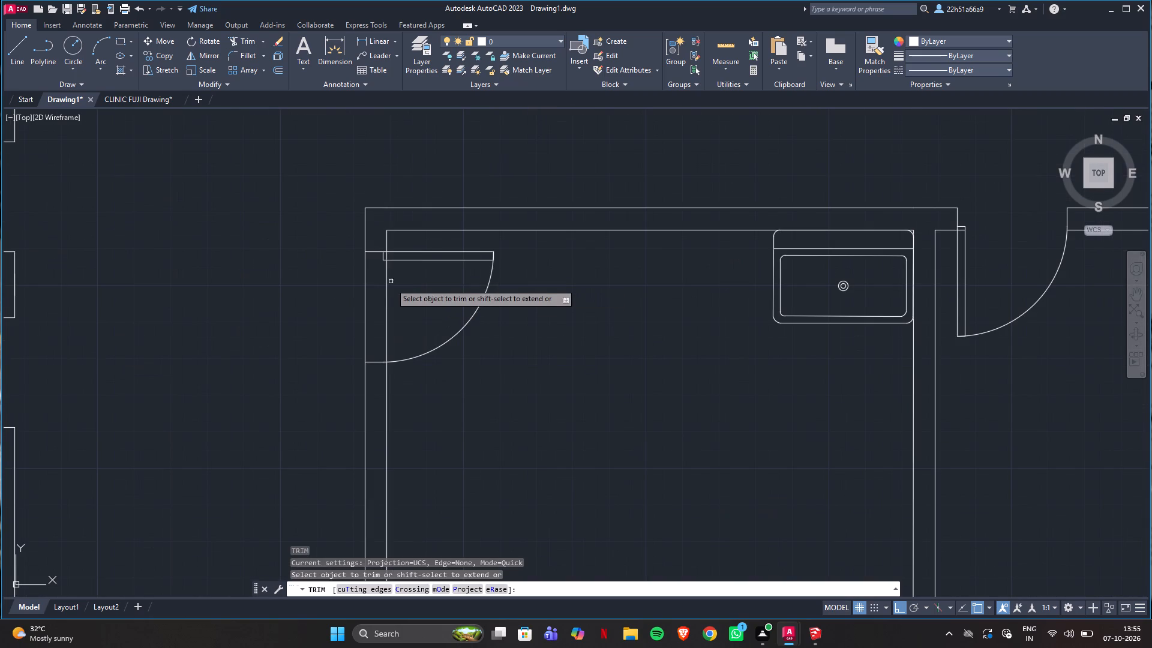
{"action": "left_click", "coordinate": [388, 300]}
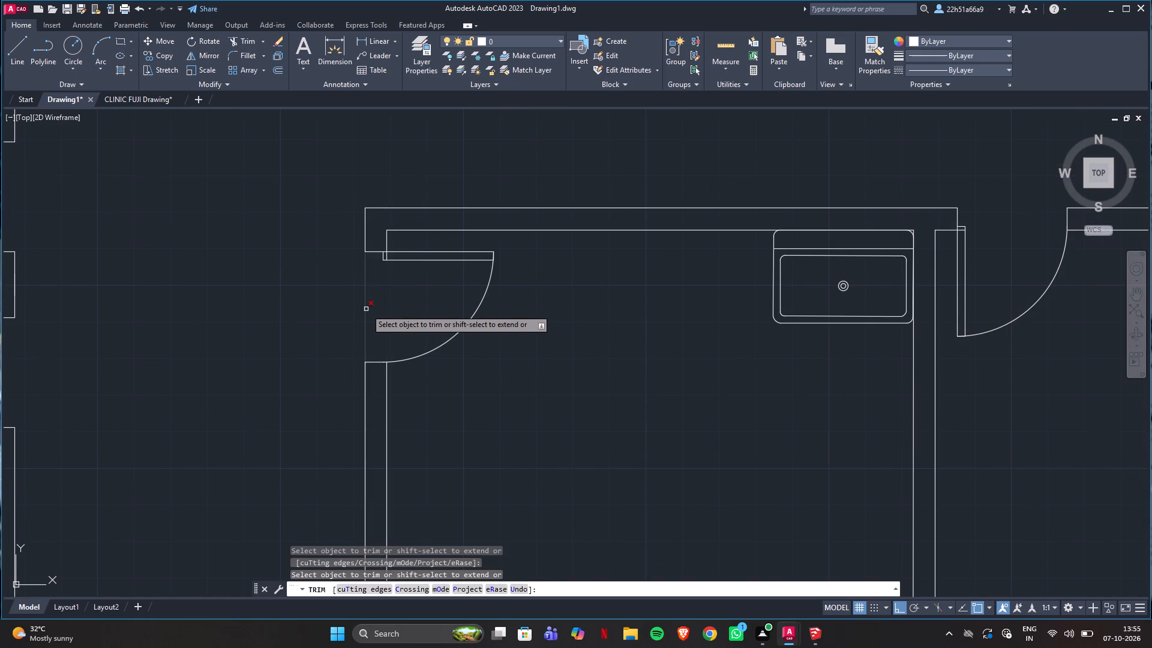
{"action": "left_click", "coordinate": [366, 309]}
{"action": "key", "text": "Escape"}
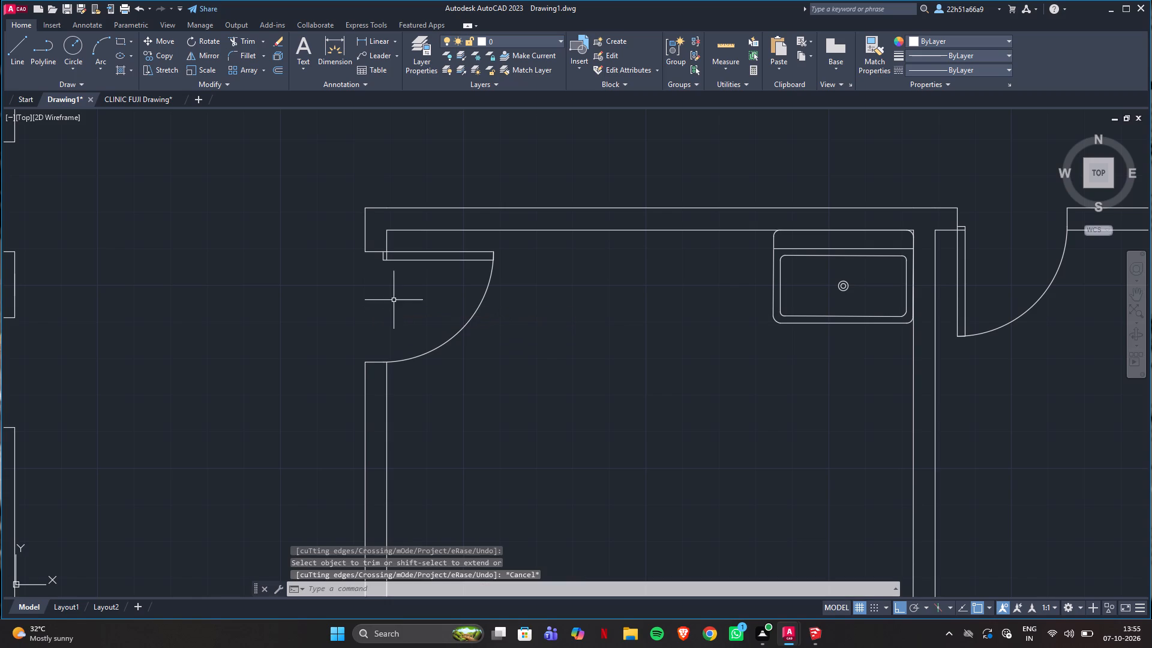
Examine the door position in the south wall of the small central room with the west-side sink in CLINIC FUJI Drawing.
{"action": "scroll", "coordinate": [394, 299], "scroll_direction": "down", "scroll_amount": 3}
{"action": "middle_click_drag", "start_coordinate": [456, 325], "coordinate": [308, 409]}
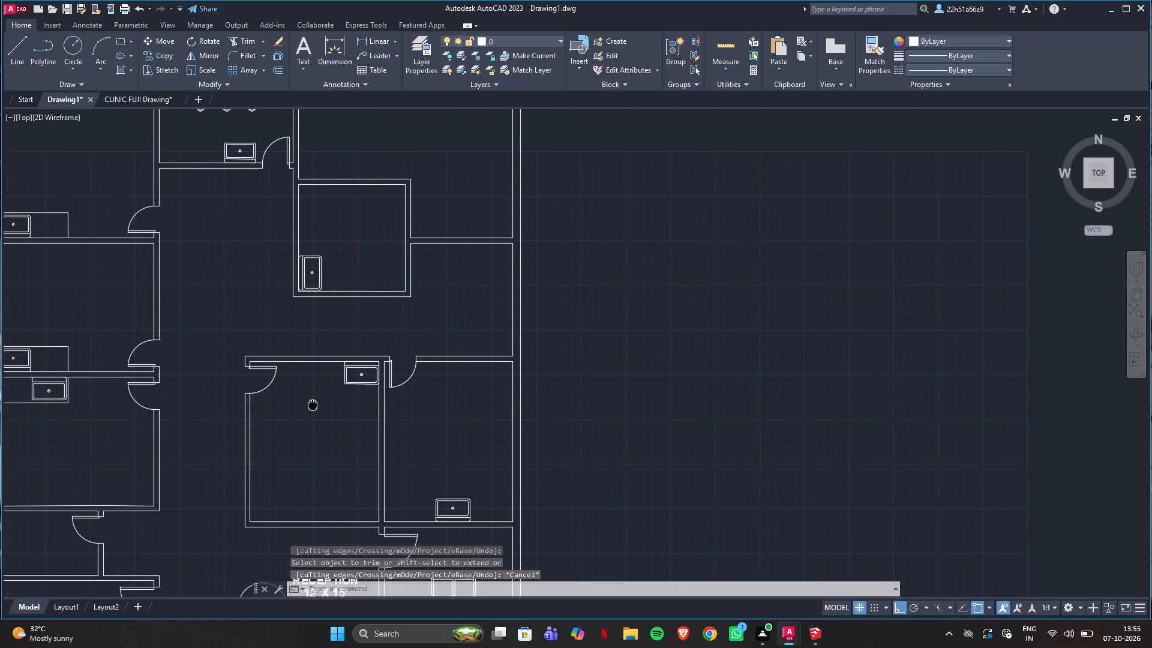
{"action": "middle_click_drag", "start_coordinate": [308, 409], "coordinate": [315, 454]}
{"action": "left_click", "coordinate": [136, 96]}
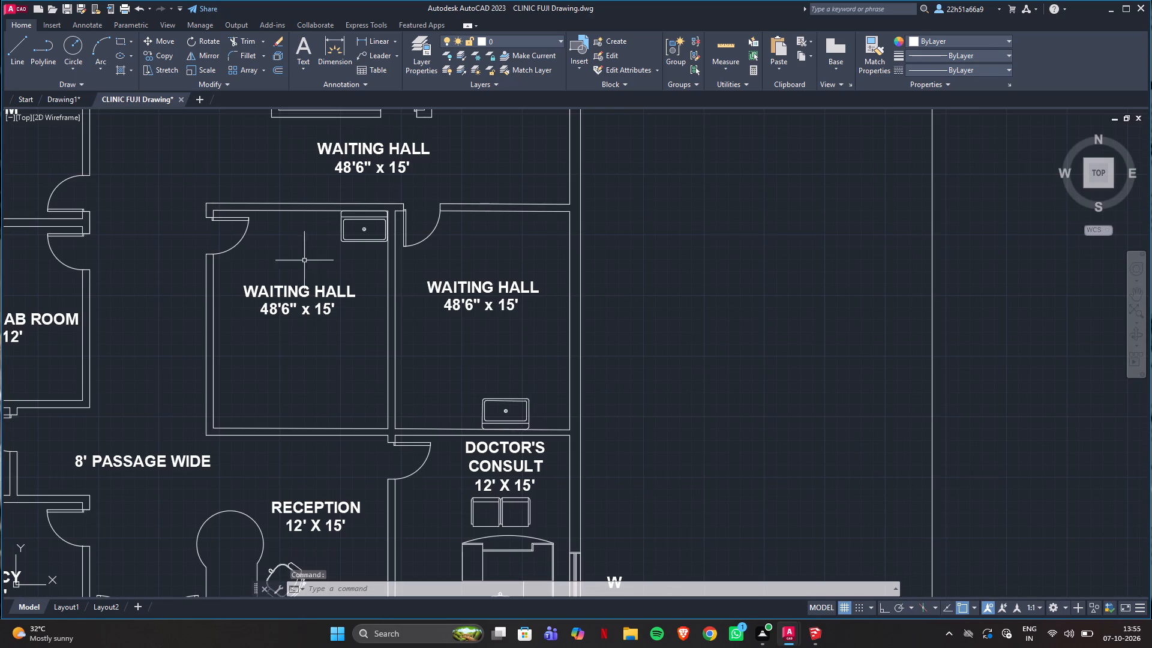
{"action": "scroll", "coordinate": [290, 270], "scroll_direction": "down", "scroll_amount": 2}
{"action": "scroll", "coordinate": [301, 158], "scroll_direction": "up", "scroll_amount": 2}
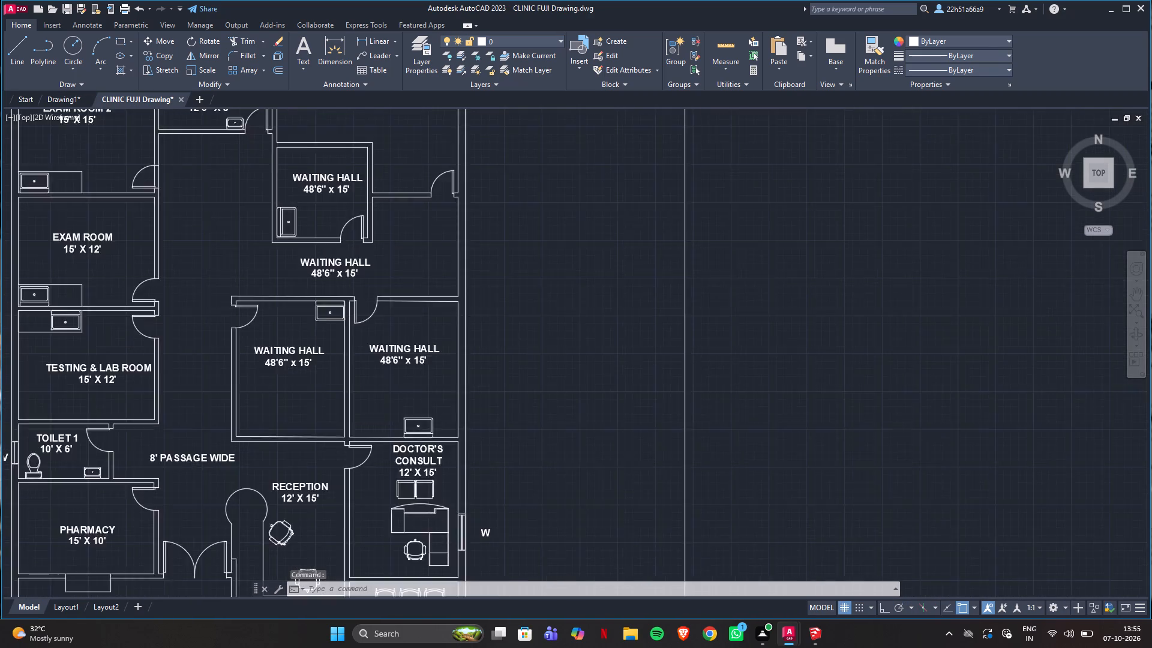
{"action": "scroll", "coordinate": [370, 260], "scroll_direction": "up", "scroll_amount": 2}
{"action": "middle_click_drag", "start_coordinate": [418, 285], "coordinate": [334, 273]}
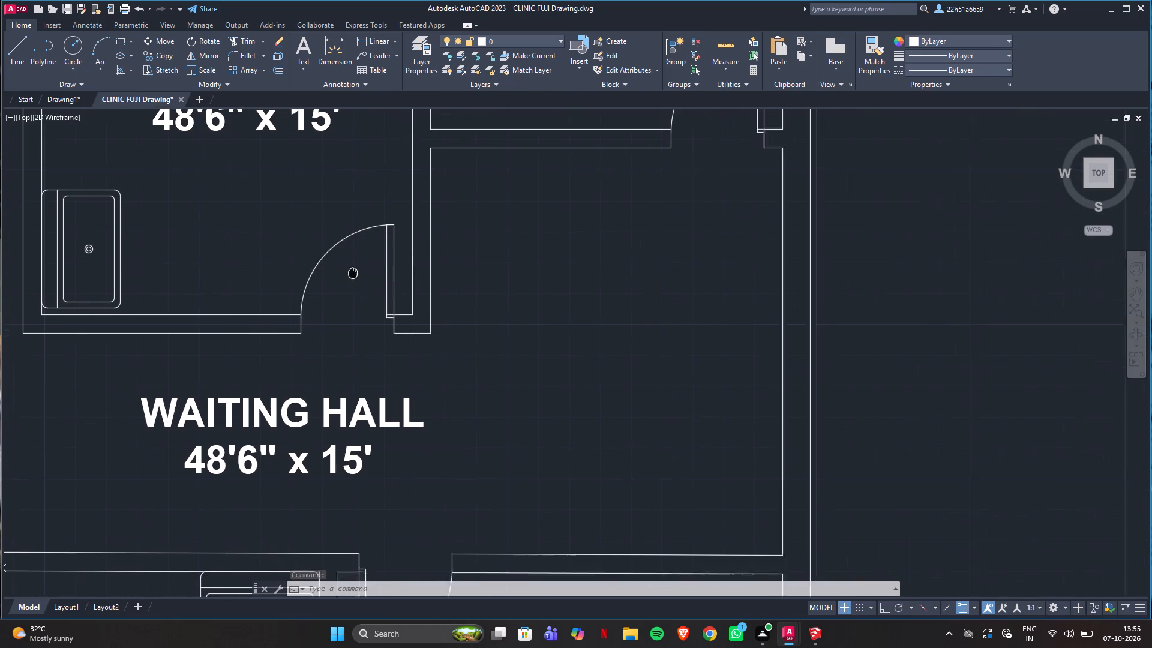
{"action": "middle_click_drag", "start_coordinate": [334, 273], "coordinate": [325, 273]}
In Drawing1, draw a 6" guide line westward from the small central room's lower inner east corner.
{"action": "left_click", "coordinate": [52, 95]}
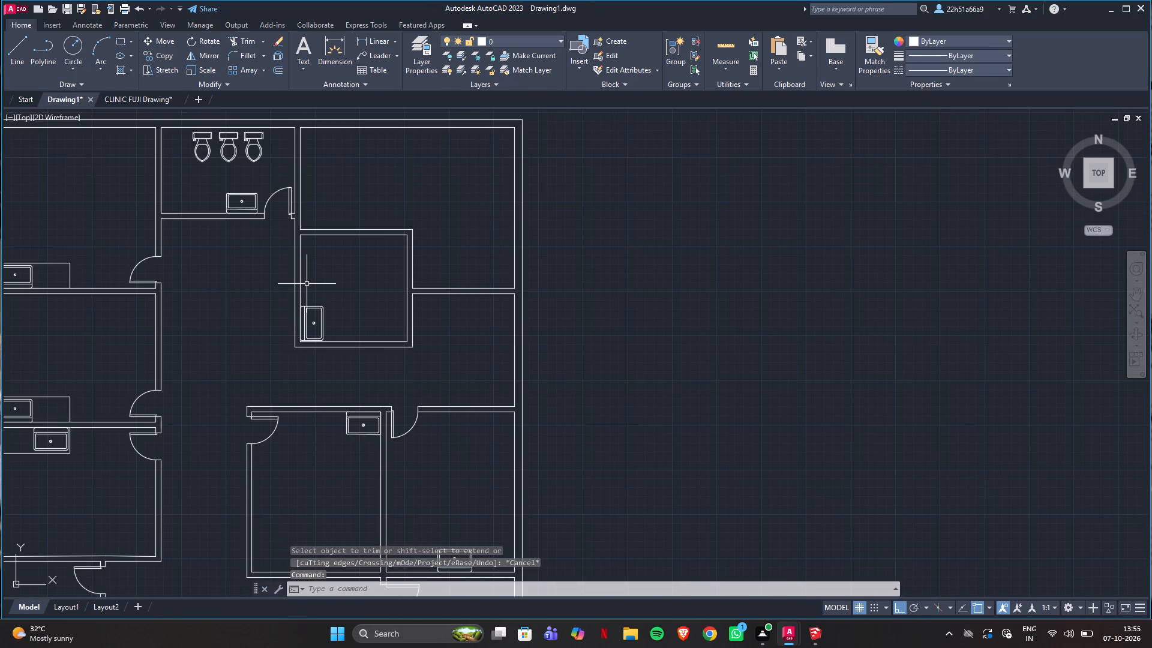
{"action": "scroll", "coordinate": [388, 326], "scroll_direction": "up", "scroll_amount": 2}
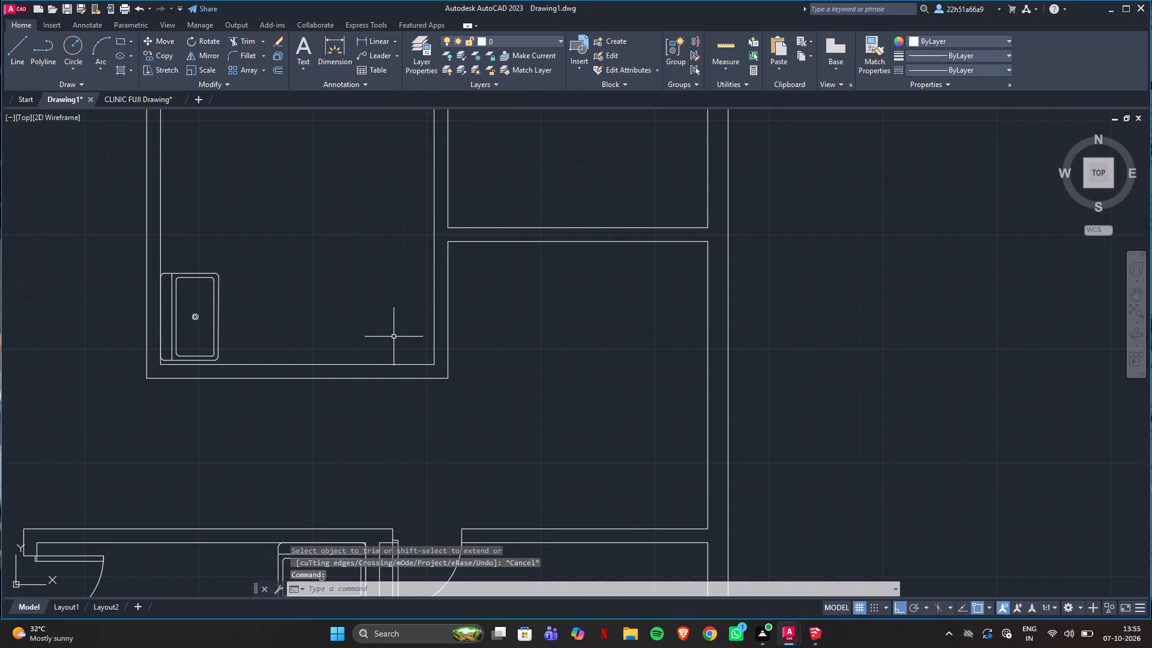
{"action": "key", "text": "l"}
{"action": "key", "text": "Return"}
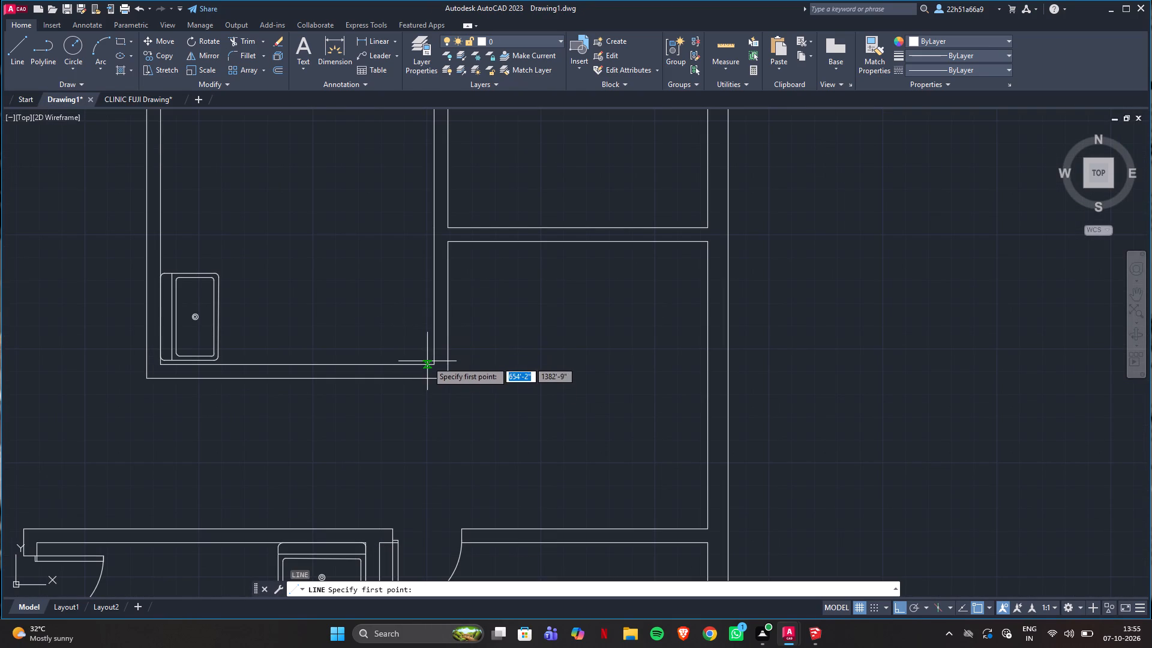
{"action": "left_click", "coordinate": [433, 364]}
{"action": "type", "text": "6\""}
{"action": "key", "text": "Return"}
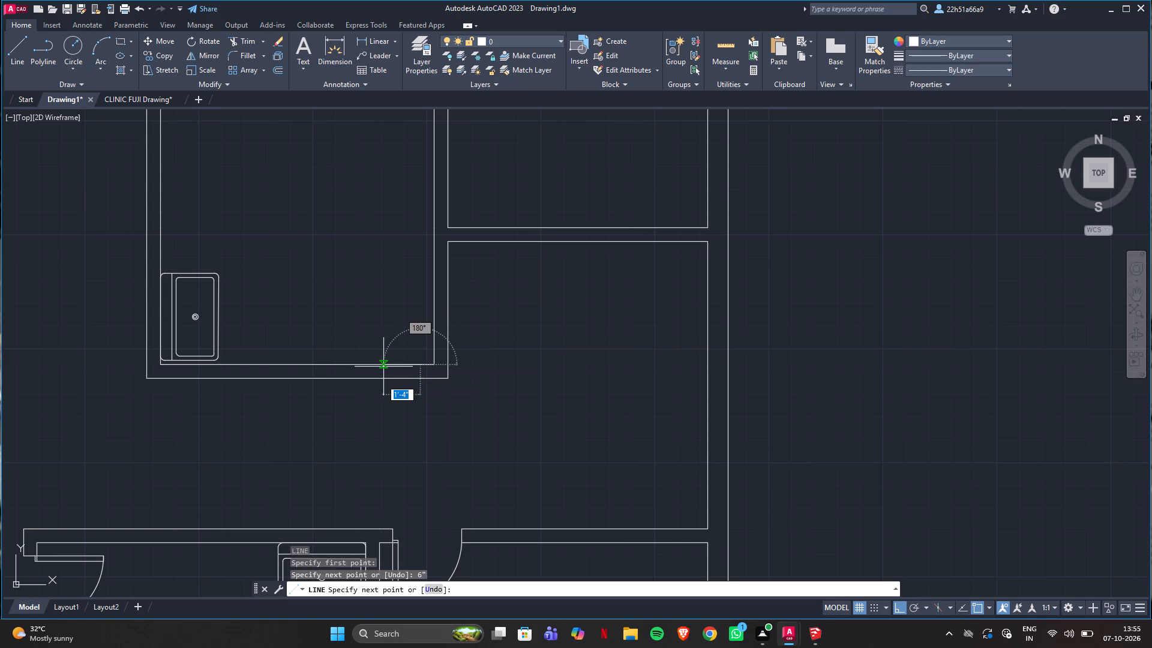
Copy the west wall door of the room south of the small central room to the empty area east of the plan.
{"action": "key", "text": "Return"}
{"action": "scroll", "coordinate": [419, 364], "scroll_direction": "up", "scroll_amount": 1}
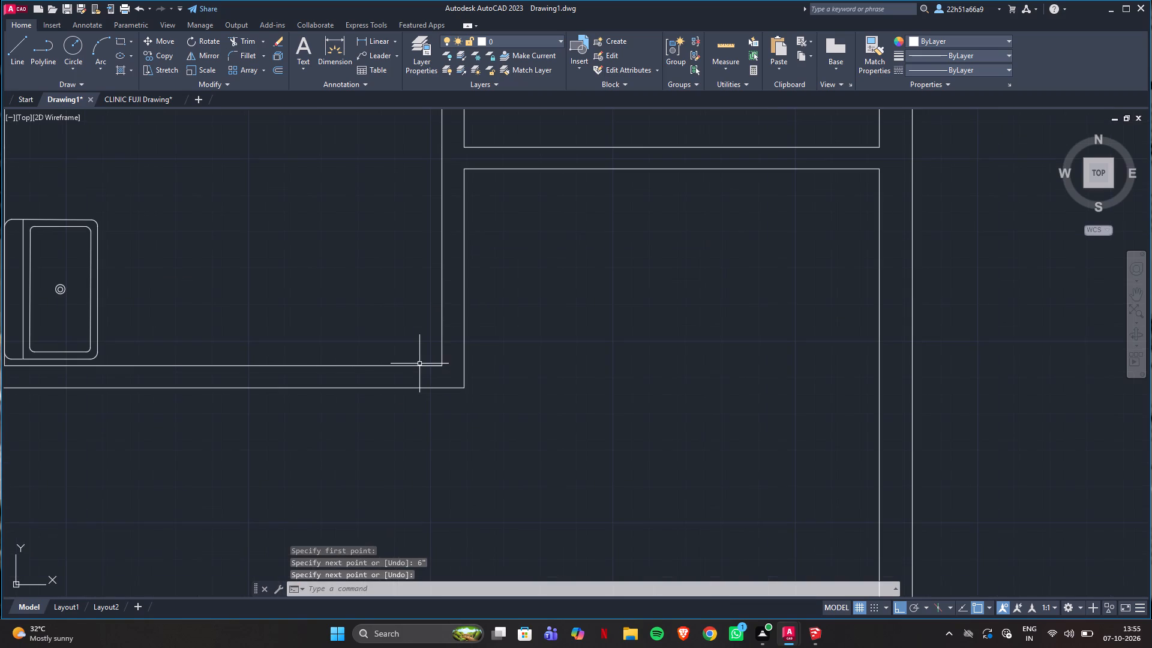
{"action": "scroll", "coordinate": [406, 464], "scroll_direction": "down", "scroll_amount": 2}
{"action": "middle_click_drag", "start_coordinate": [401, 469], "coordinate": [398, 449]}
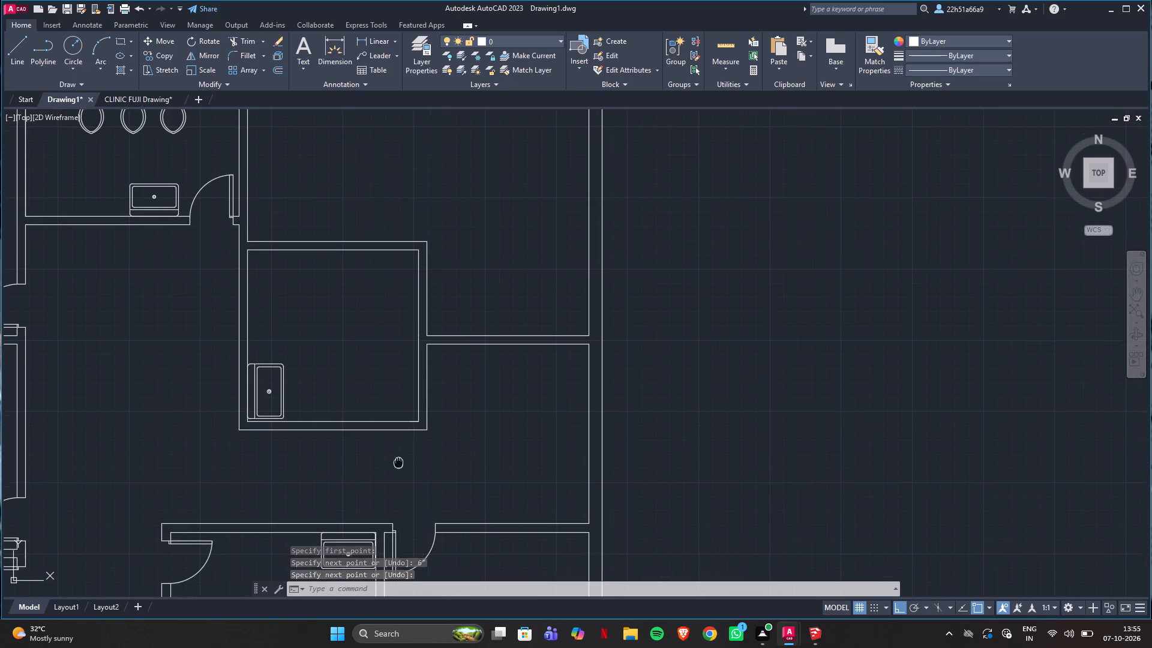
{"action": "middle_click_drag", "start_coordinate": [398, 449], "coordinate": [407, 363]}
{"action": "left_click", "coordinate": [218, 448]}
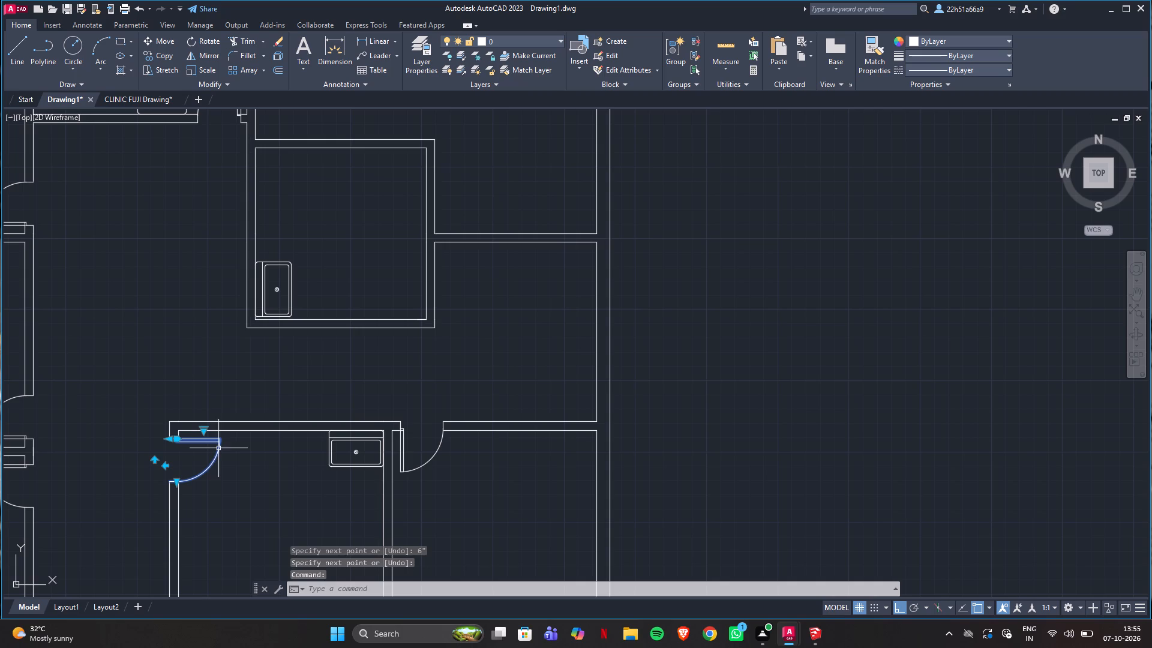
{"action": "left_click", "coordinate": [153, 98]}
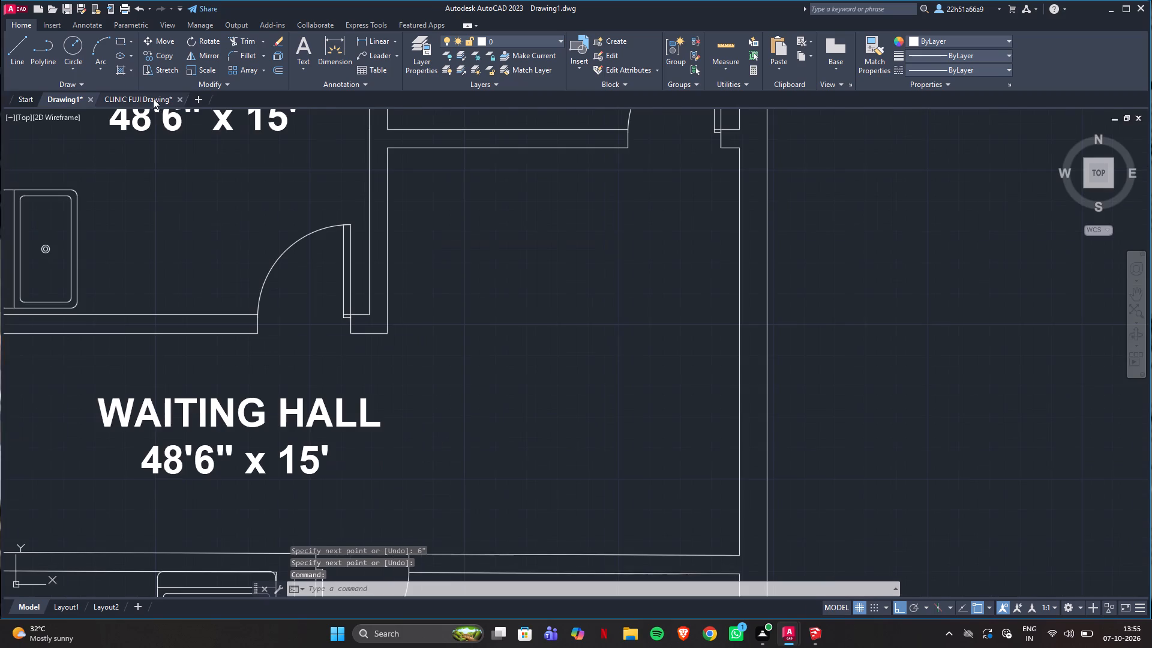
{"action": "left_click", "coordinate": [60, 97]}
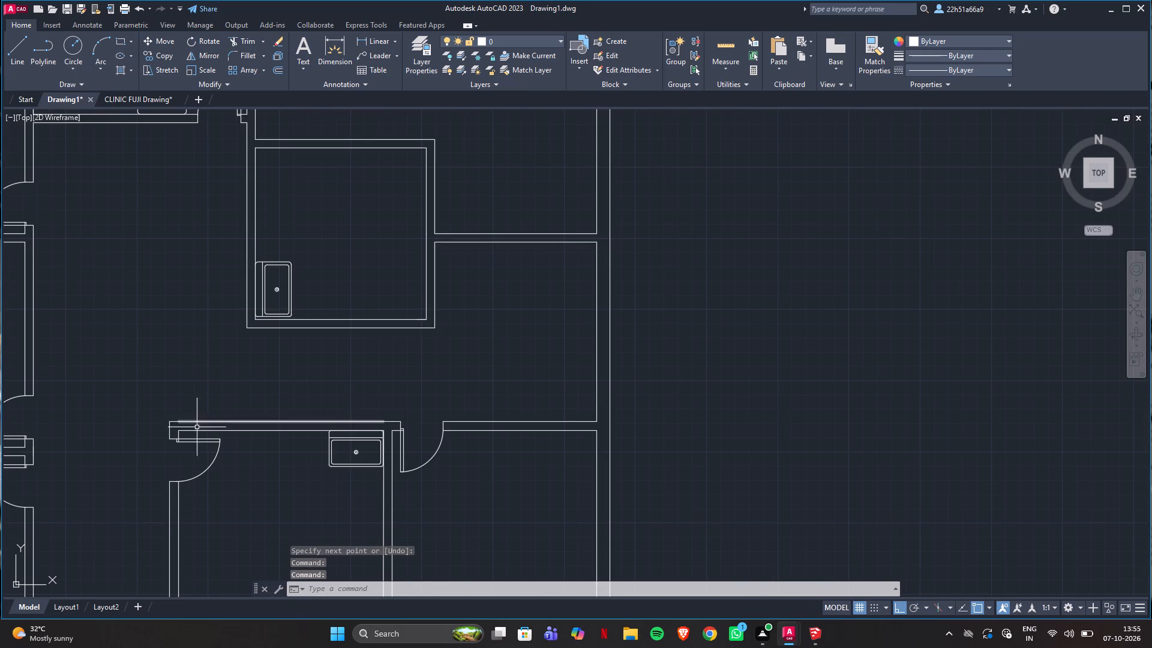
{"action": "left_click", "coordinate": [209, 441]}
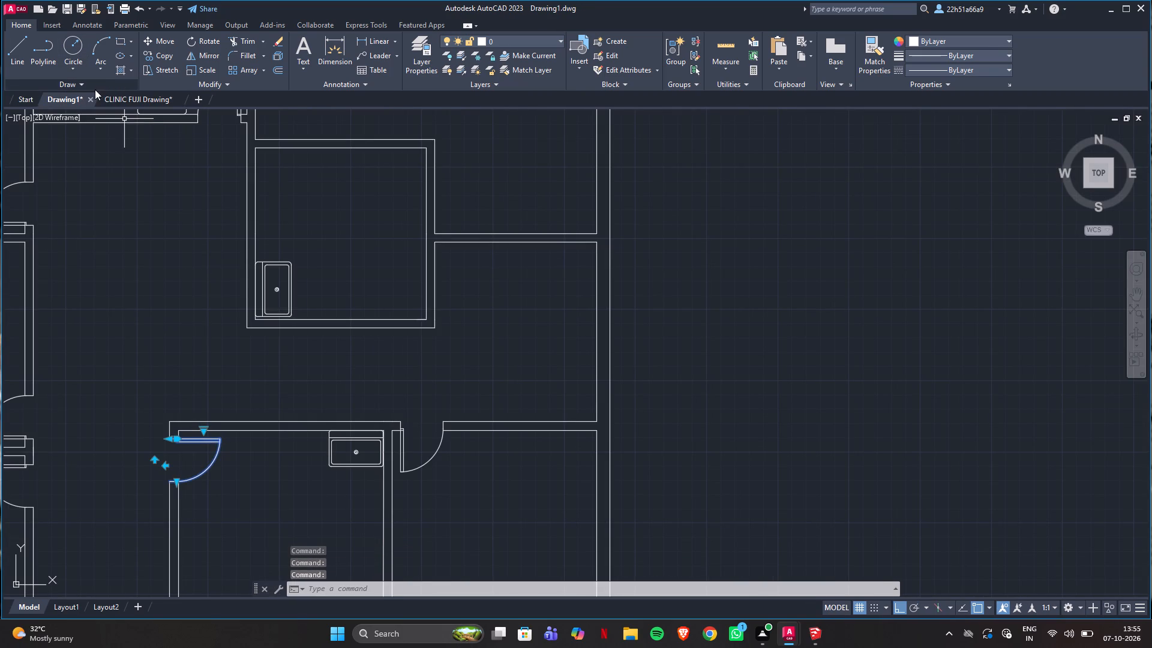
{"action": "left_click", "coordinate": [145, 53]}
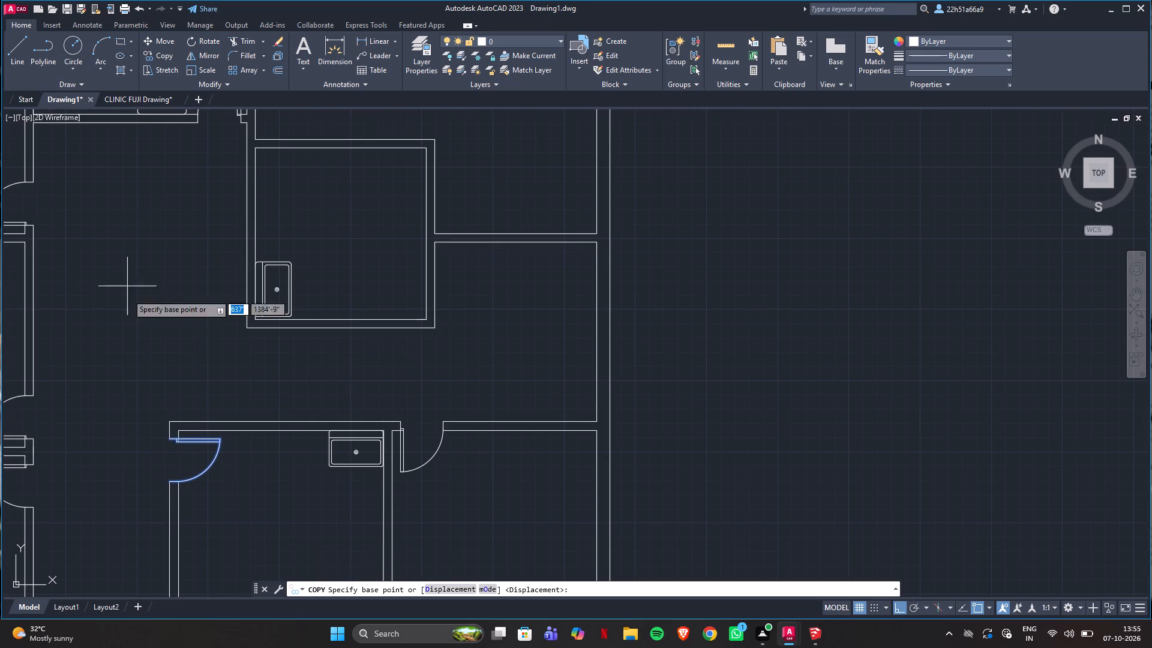
{"action": "left_click", "coordinate": [215, 442]}
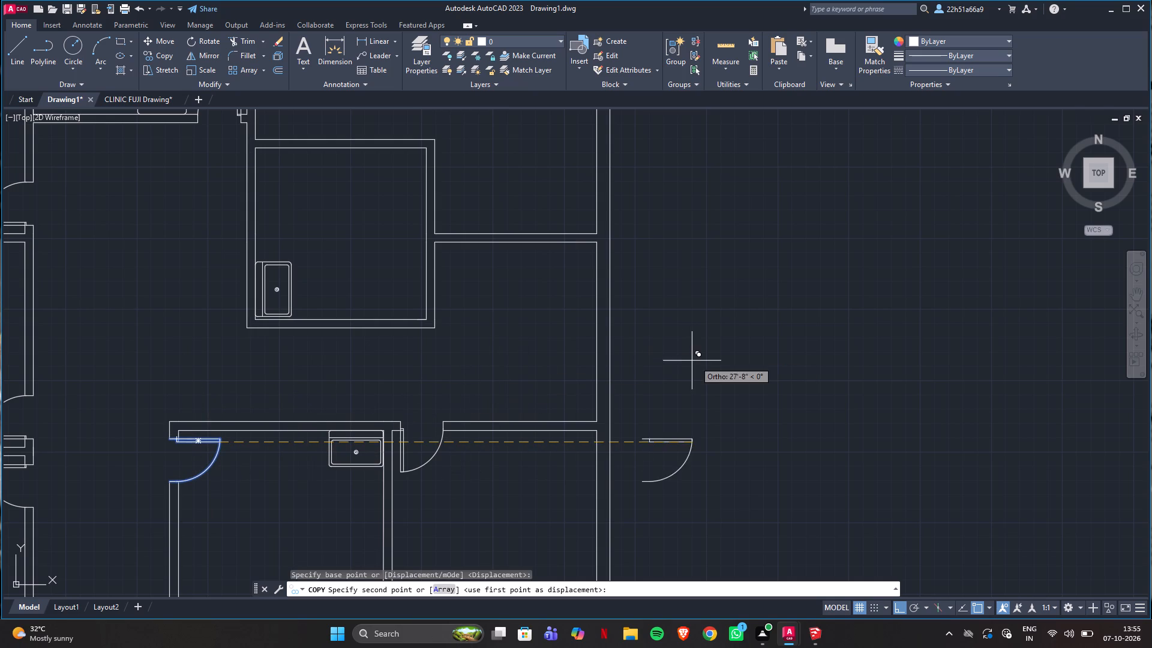
{"action": "left_click", "coordinate": [718, 363]}
{"action": "key", "text": "Escape"}
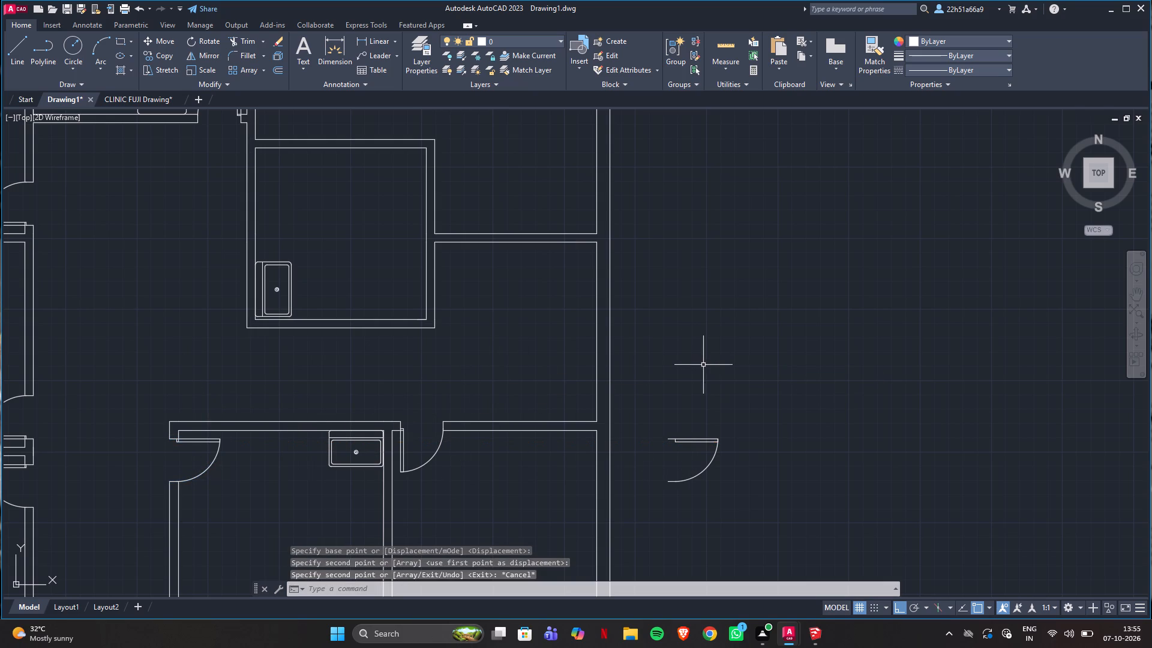
Rotate the copied door 90° counterclockwise about the outer end of its upper jamb line.
{"action": "left_click", "coordinate": [642, 412]}
{"action": "left_click", "coordinate": [759, 505]}
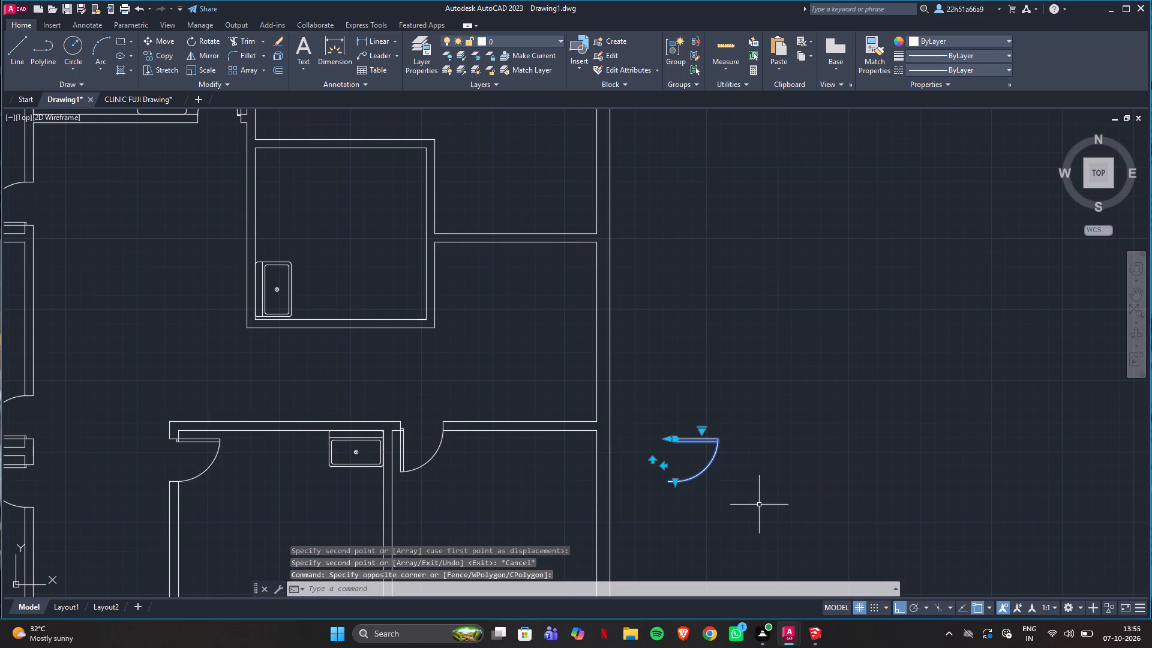
{"action": "left_click", "coordinate": [198, 37]}
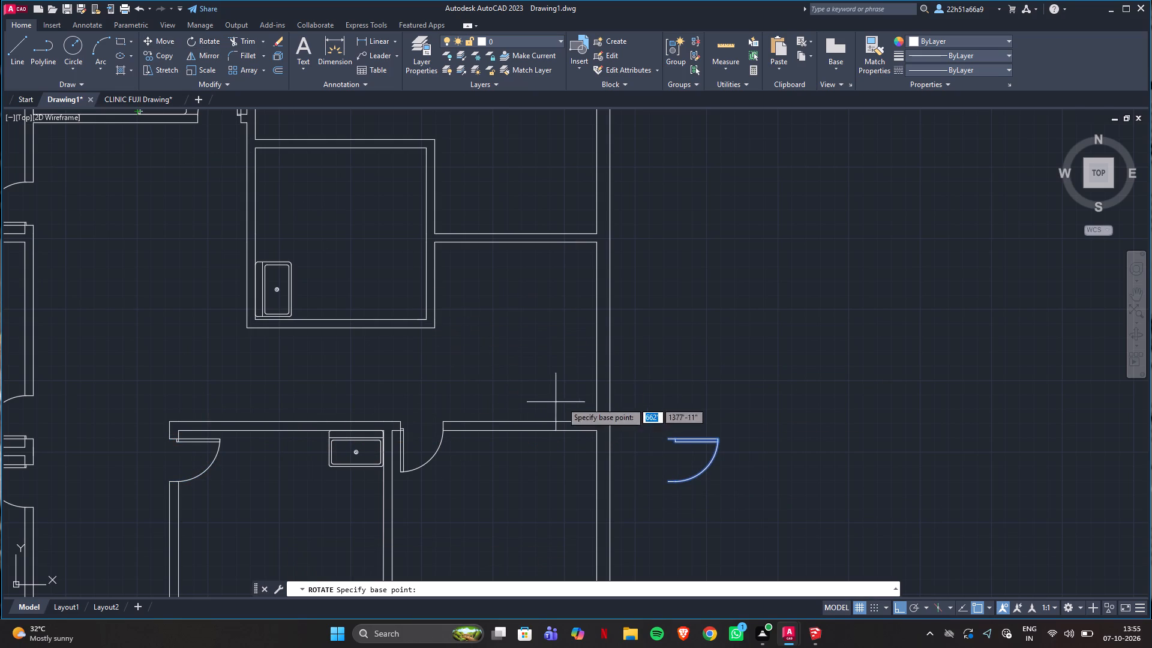
{"action": "left_click", "coordinate": [668, 437]}
{"action": "left_click", "coordinate": [640, 392]}
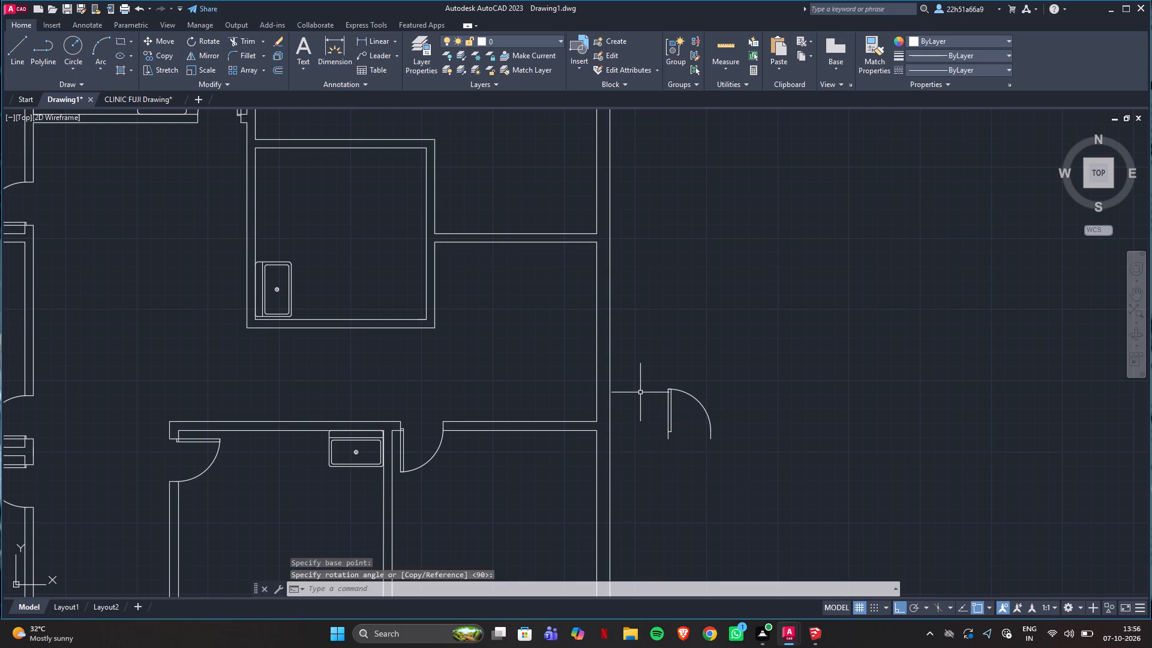
Mirror the rotated door about a vertical line through its swing-side jamb end, erasing the source.
{"action": "left_click", "coordinate": [640, 382]}
{"action": "left_click", "coordinate": [755, 464]}
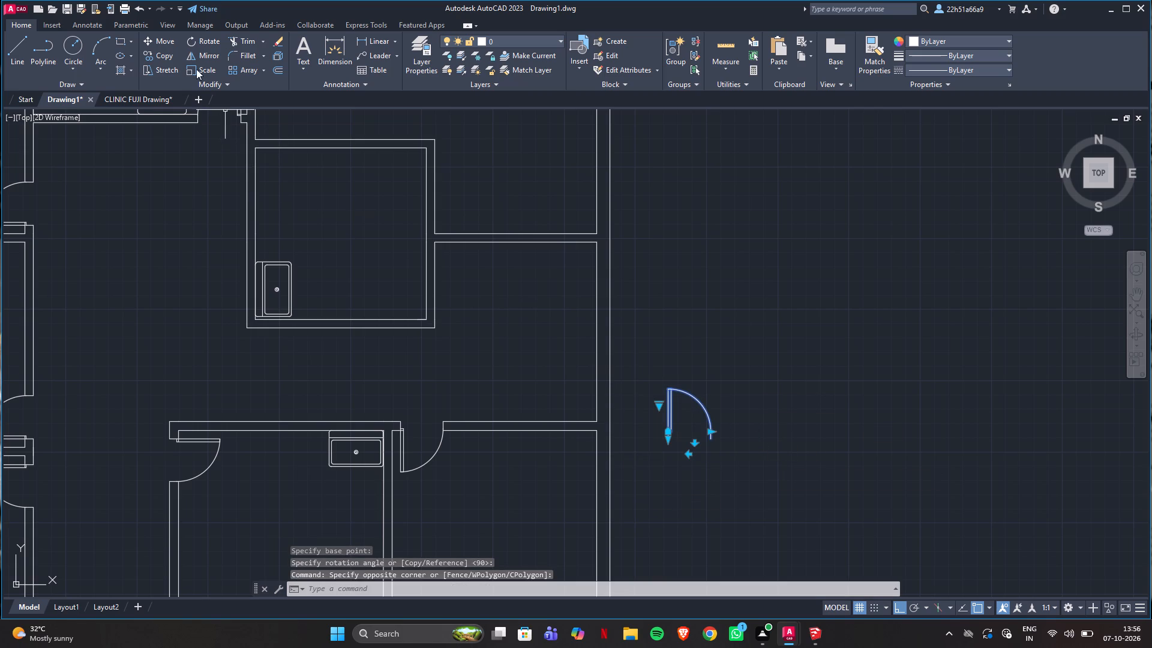
{"action": "left_click", "coordinate": [197, 52]}
{"action": "left_click", "coordinate": [714, 442]}
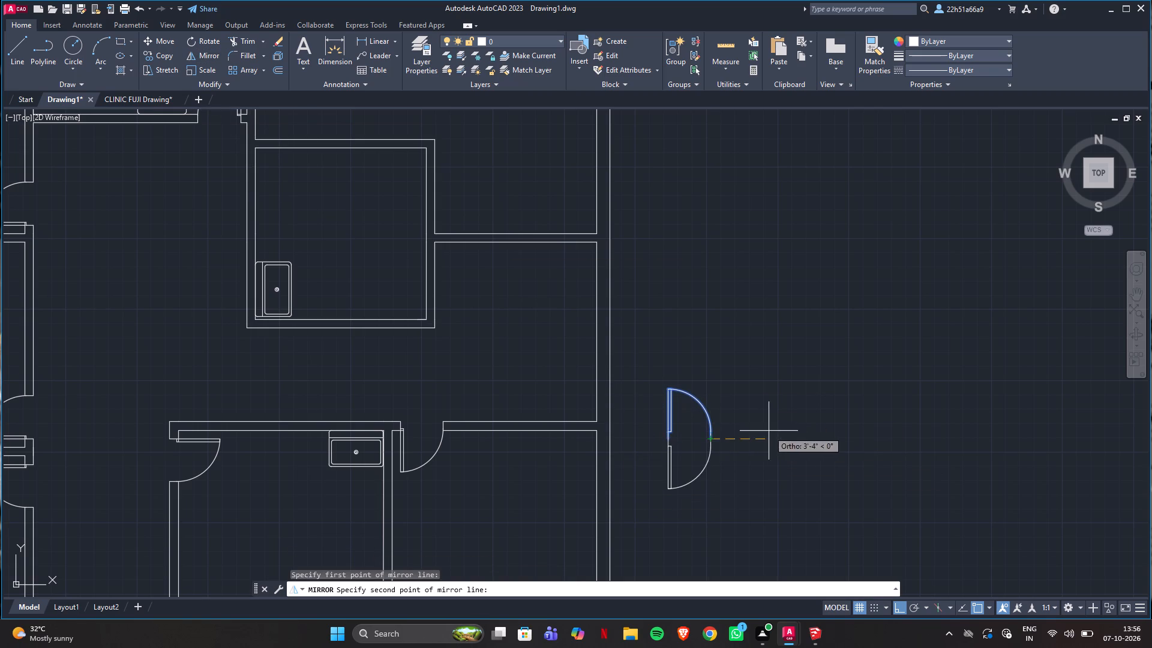
{"action": "left_click", "coordinate": [739, 314]}
{"action": "left_click_drag", "start_coordinate": [767, 346], "coordinate": [739, 314]}
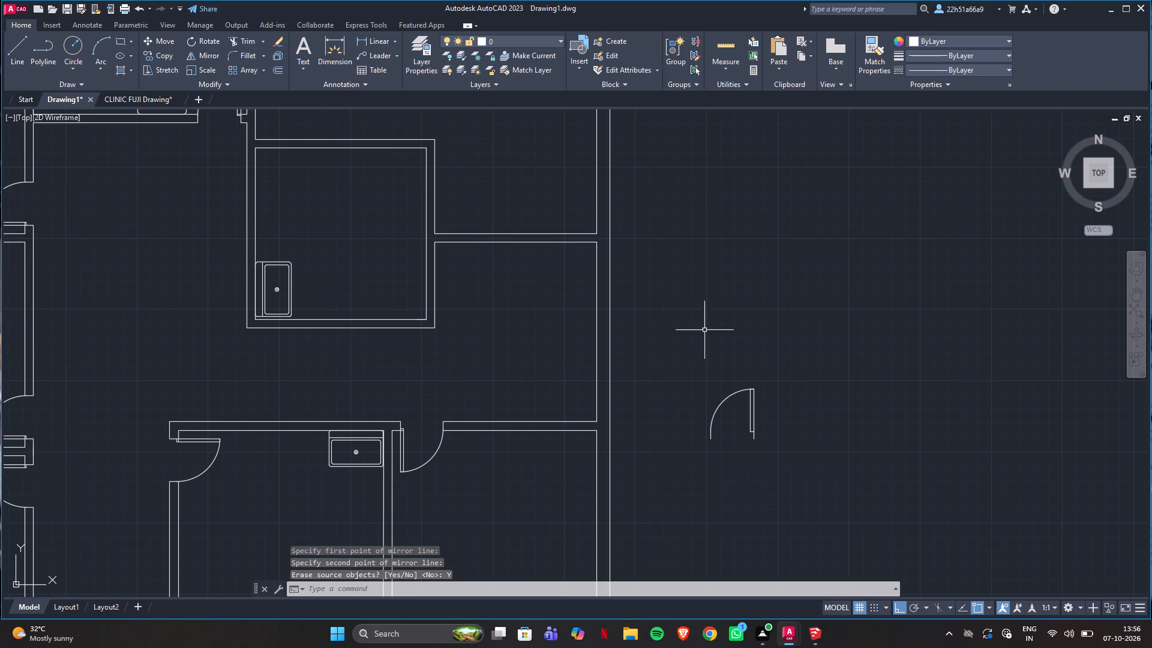
Move the mirrored door by its hinge corner to the west end of the 6" guide line in the small central room's south wall.
{"action": "left_click", "coordinate": [664, 335]}
{"action": "left_click", "coordinate": [814, 497]}
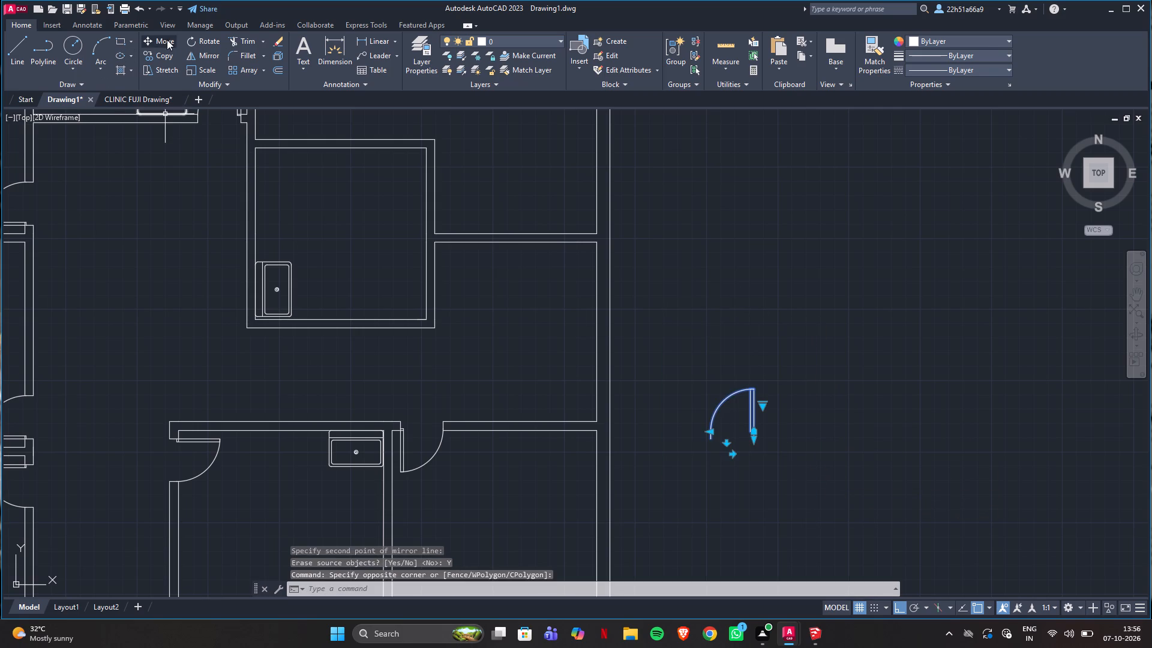
{"action": "left_click", "coordinate": [167, 40]}
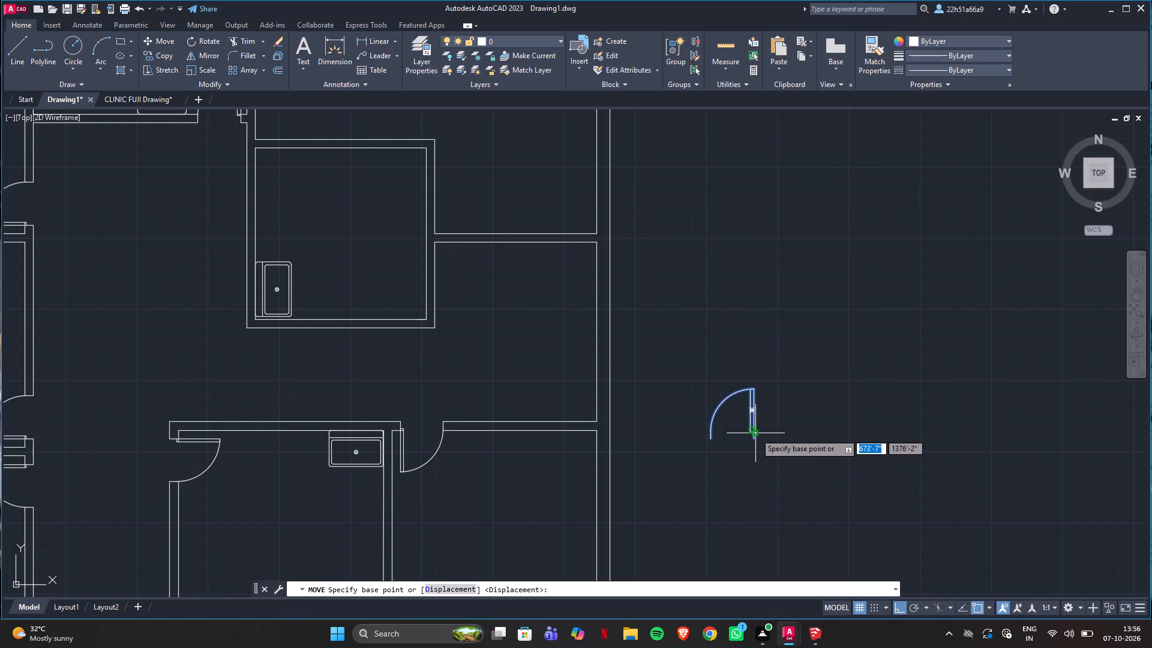
{"action": "scroll", "coordinate": [752, 458], "scroll_direction": "up", "scroll_amount": 4}
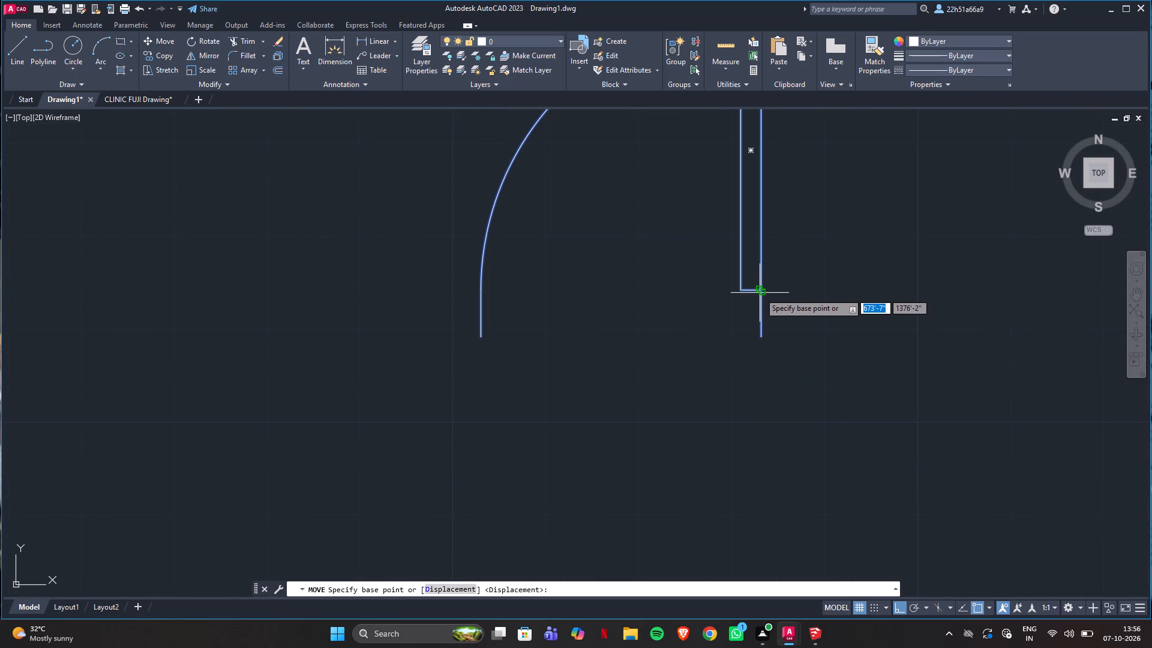
{"action": "left_click", "coordinate": [759, 291]}
{"action": "scroll", "coordinate": [496, 401], "scroll_direction": "down", "scroll_amount": 3}
{"action": "middle_click_drag", "start_coordinate": [496, 401], "coordinate": [755, 578]}
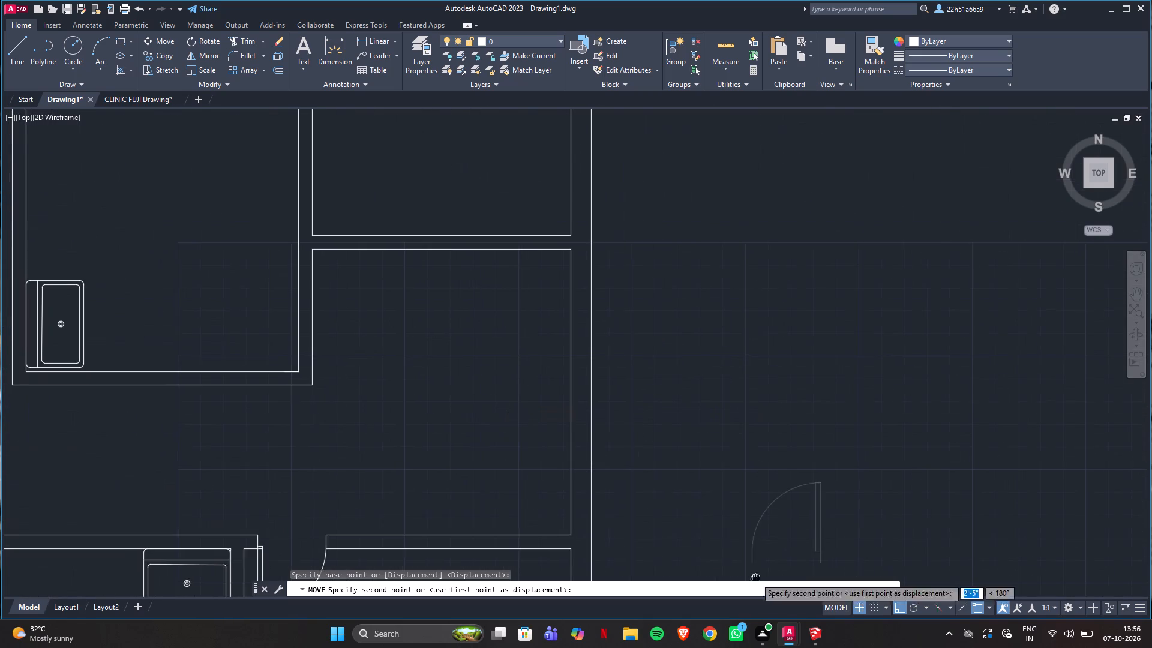
{"action": "scroll", "coordinate": [242, 350], "scroll_direction": "up", "scroll_amount": 2}
{"action": "left_click", "coordinate": [348, 401]}
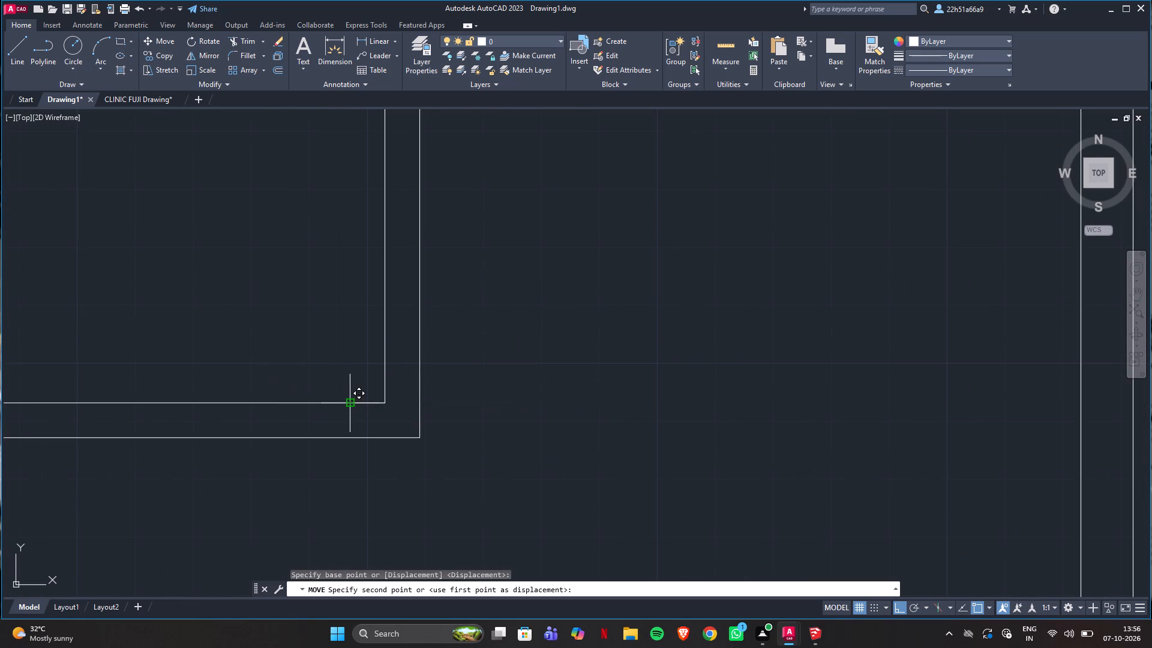
{"action": "left_click", "coordinate": [349, 288]}
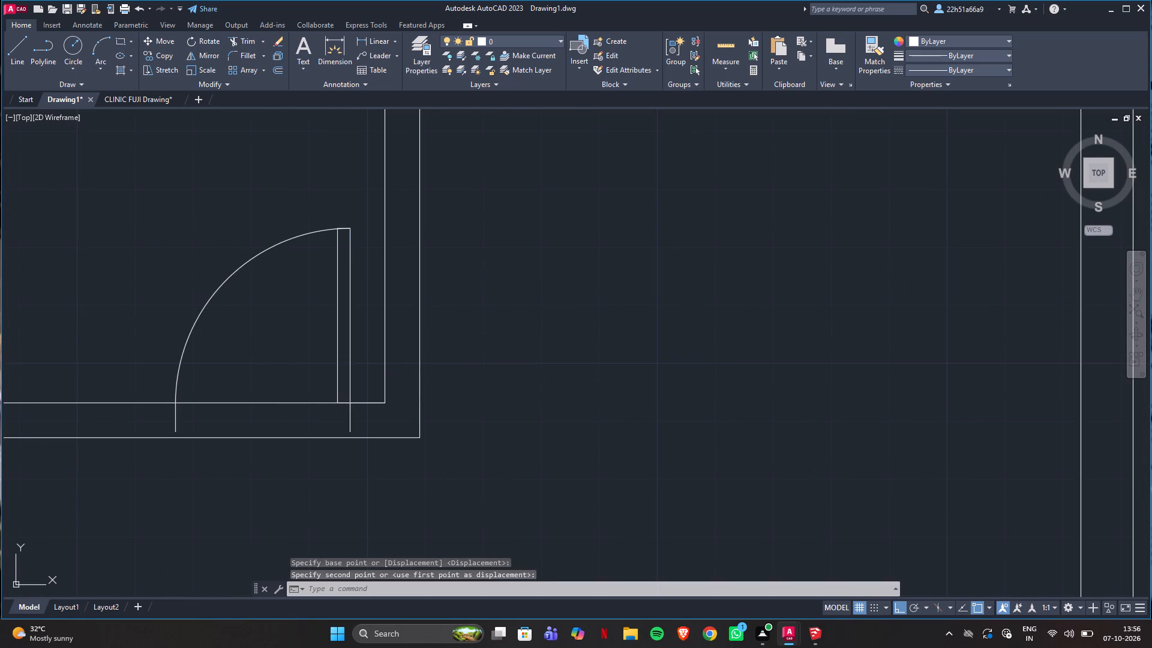
Move the door straight down so its jamb's lower end meets the outer line of the south wall.
{"action": "left_click", "coordinate": [149, 34]}
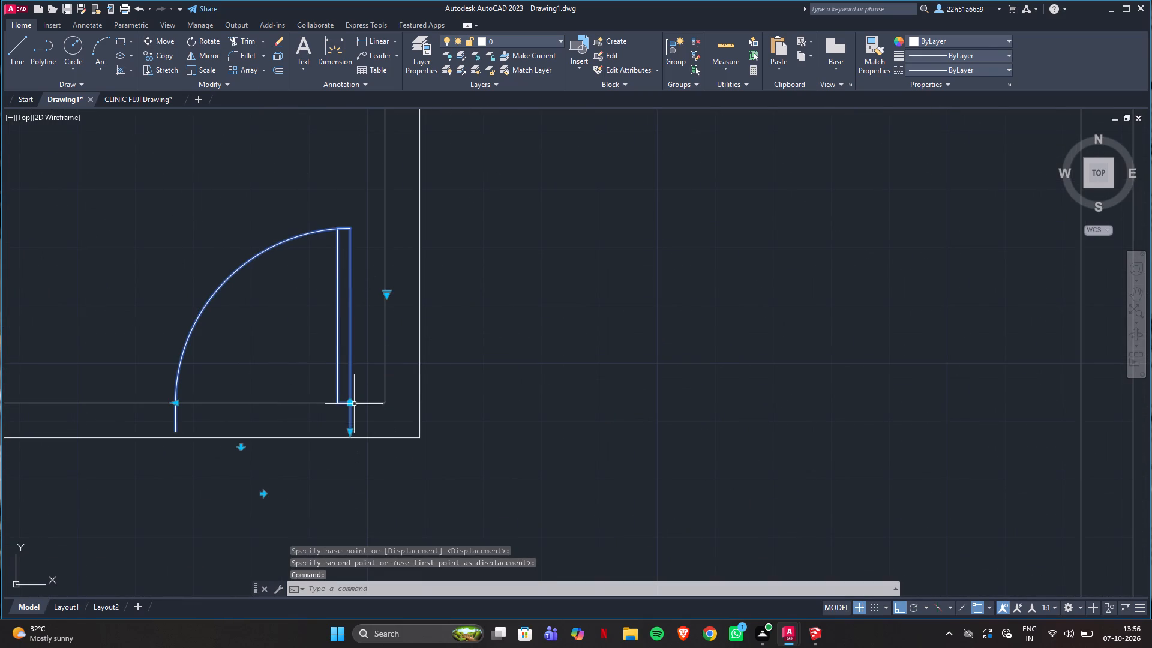
{"action": "key", "text": "Escape"}
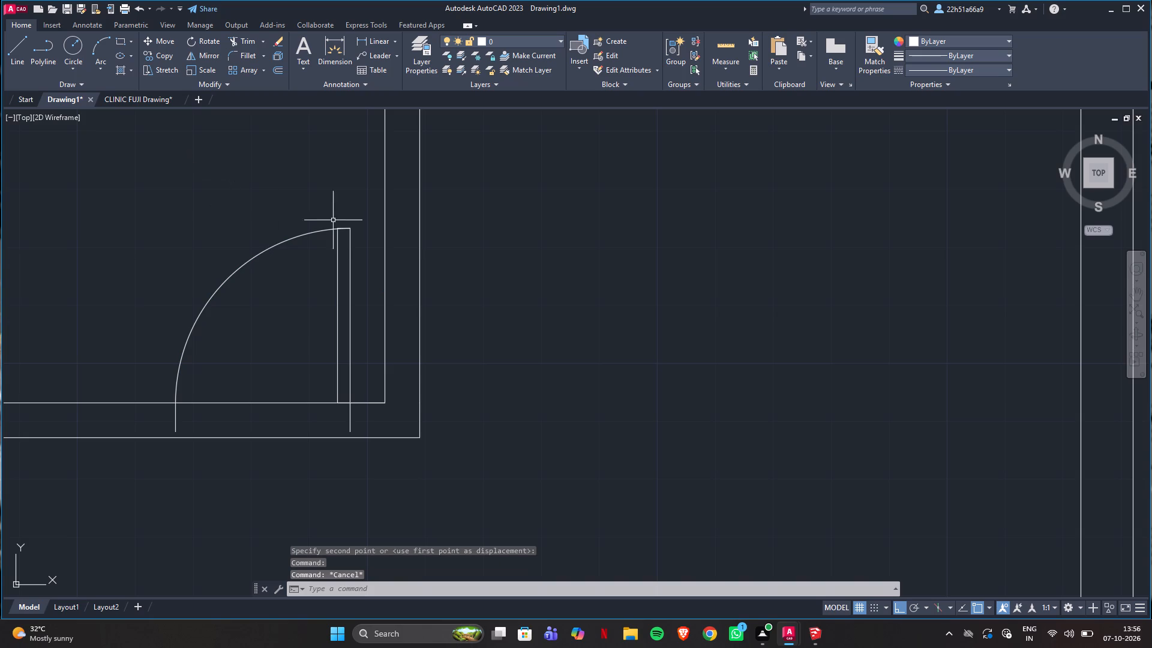
{"action": "left_click", "coordinate": [347, 227]}
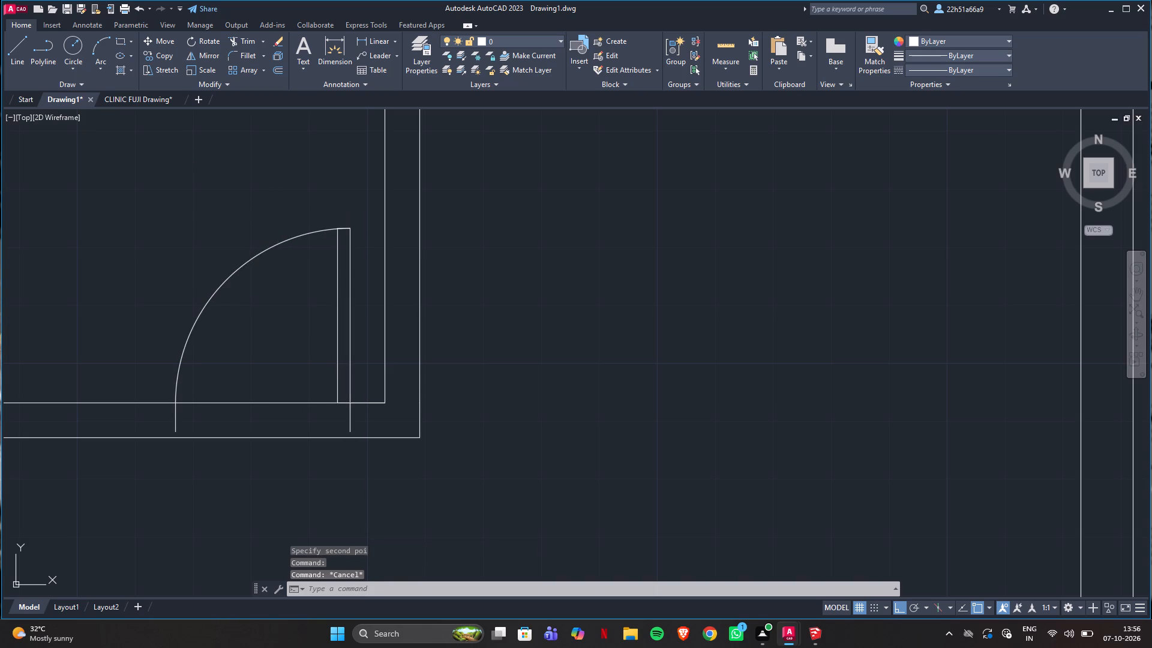
{"action": "left_click", "coordinate": [159, 38]}
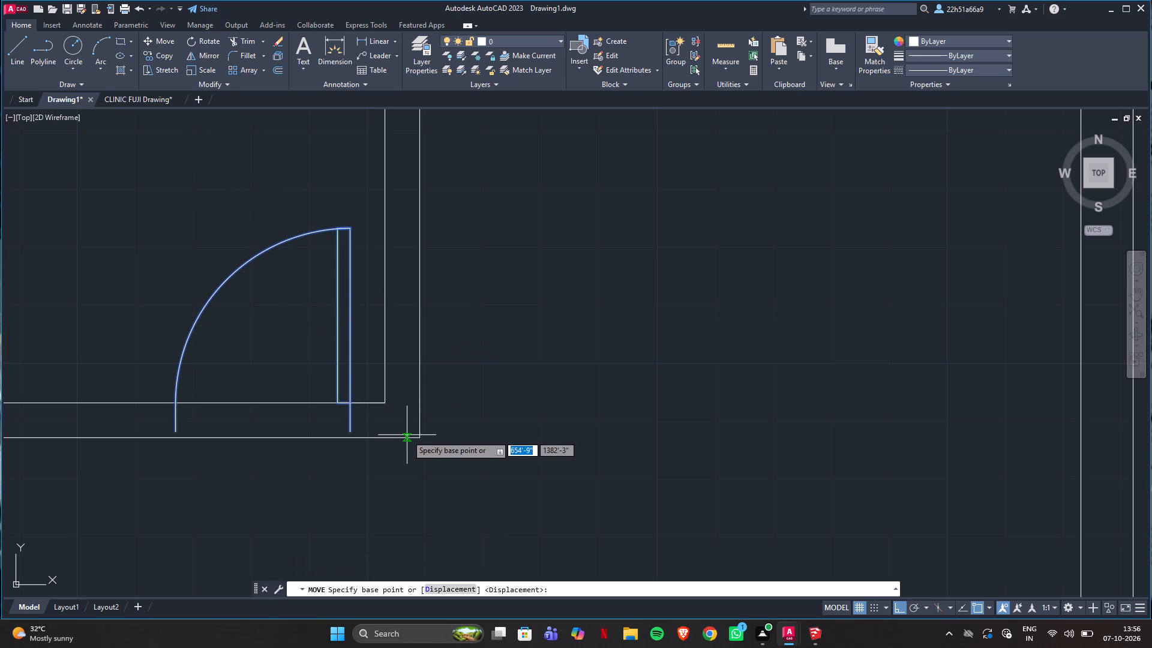
{"action": "scroll", "coordinate": [407, 435], "scroll_direction": "up", "scroll_amount": 2}
{"action": "left_click", "coordinate": [257, 429]}
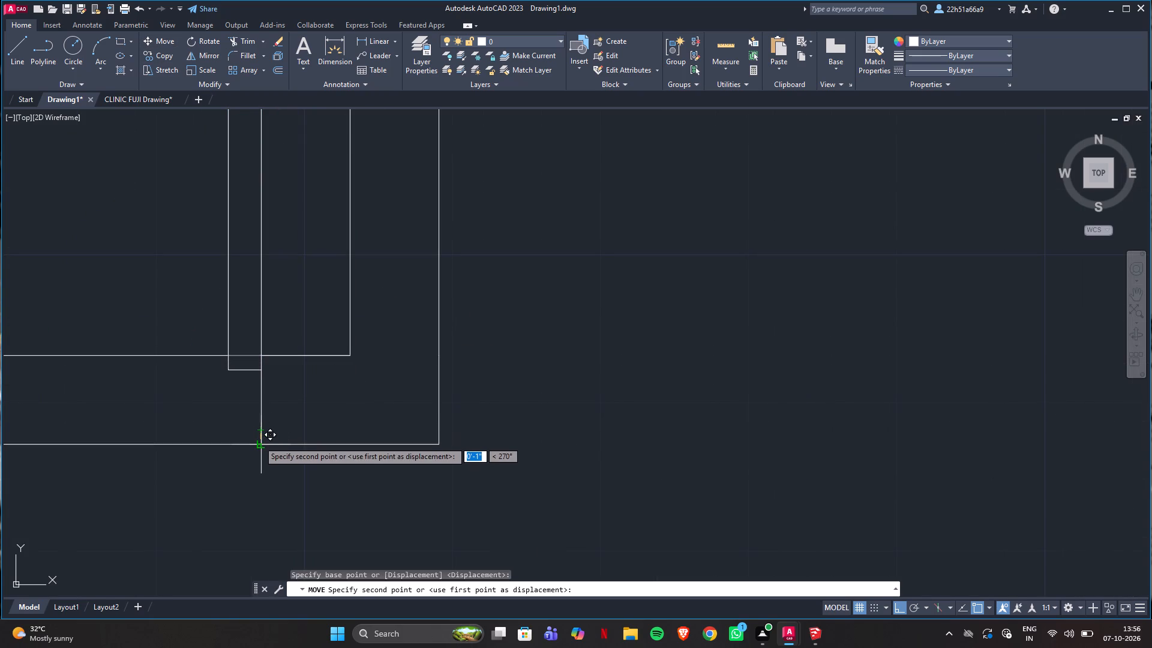
{"action": "left_click", "coordinate": [259, 442]}
{"action": "key", "text": "Escape"}
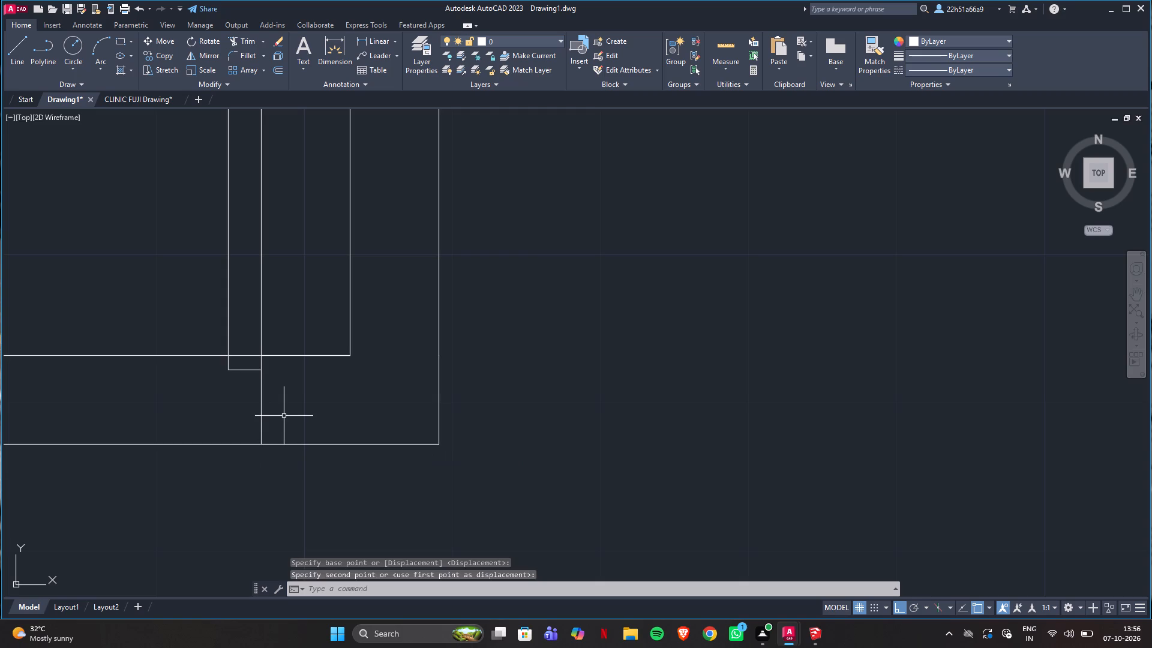
Trim both south wall lines crossing the new door's opening between its two jambs.
{"action": "type", "text": "tr"}
{"action": "key", "text": "Return"}
{"action": "scroll", "coordinate": [284, 416], "scroll_direction": "down", "scroll_amount": 2}
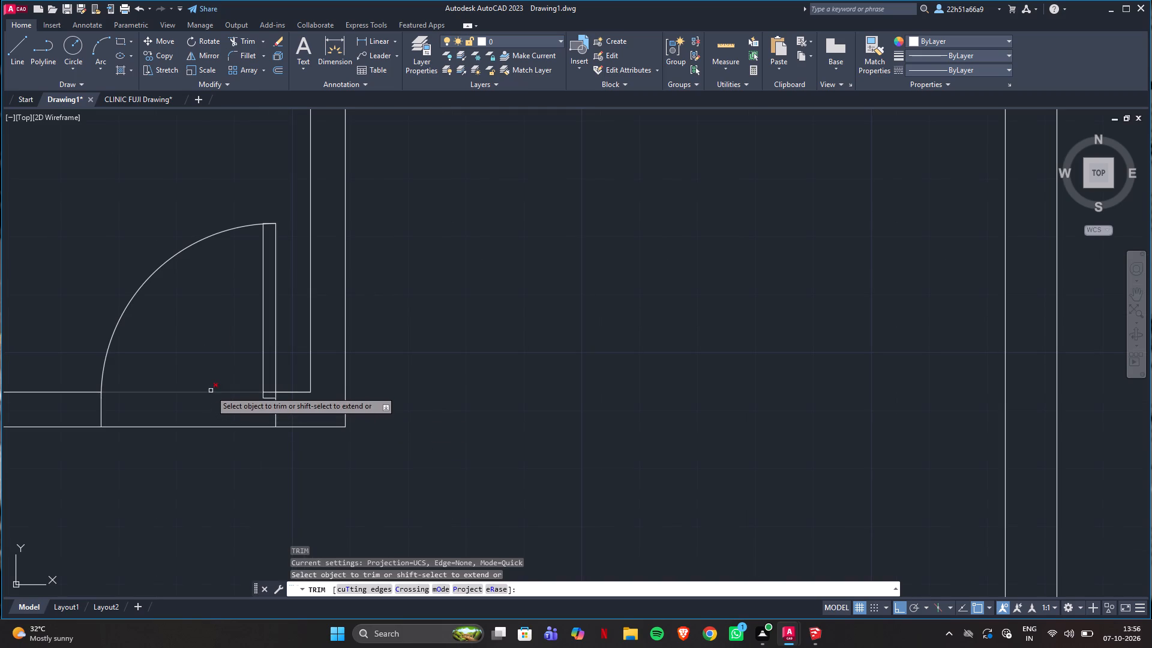
{"action": "left_click", "coordinate": [211, 391]}
{"action": "left_click", "coordinate": [211, 437]}
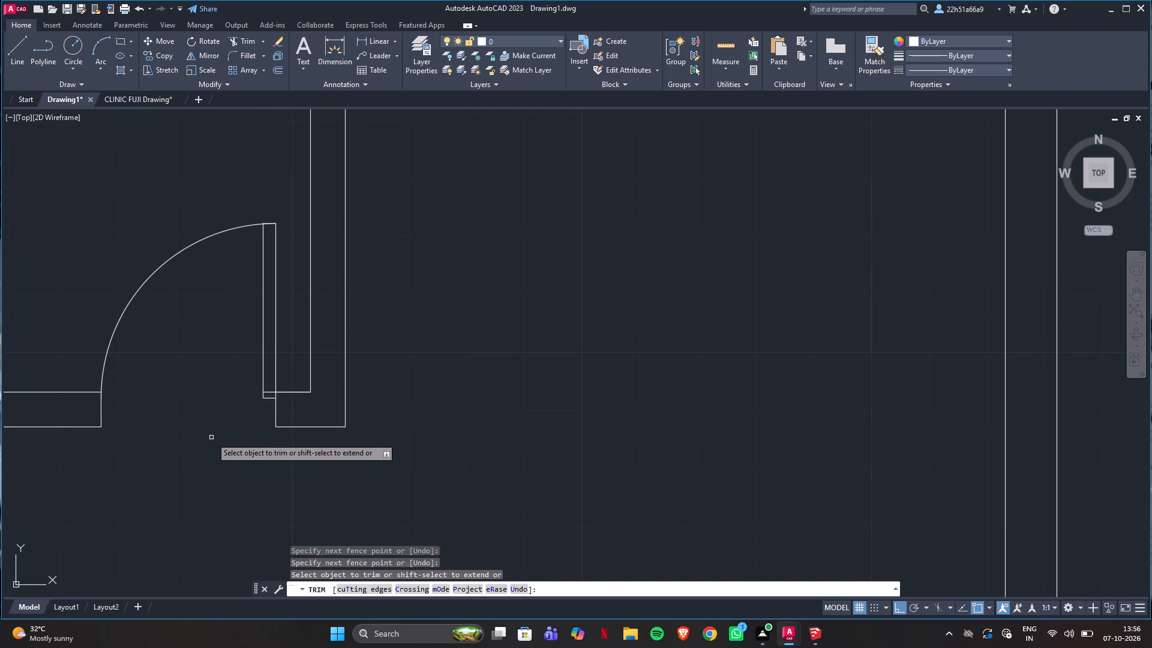
{"action": "key", "text": "Escape"}
Examine the door position in the wall south of the X RAY ROOM in CLINIC FUJI Drawing.
{"action": "scroll", "coordinate": [214, 439], "scroll_direction": "down", "scroll_amount": 5}
{"action": "middle_click_drag", "start_coordinate": [254, 456], "coordinate": [377, 448]}
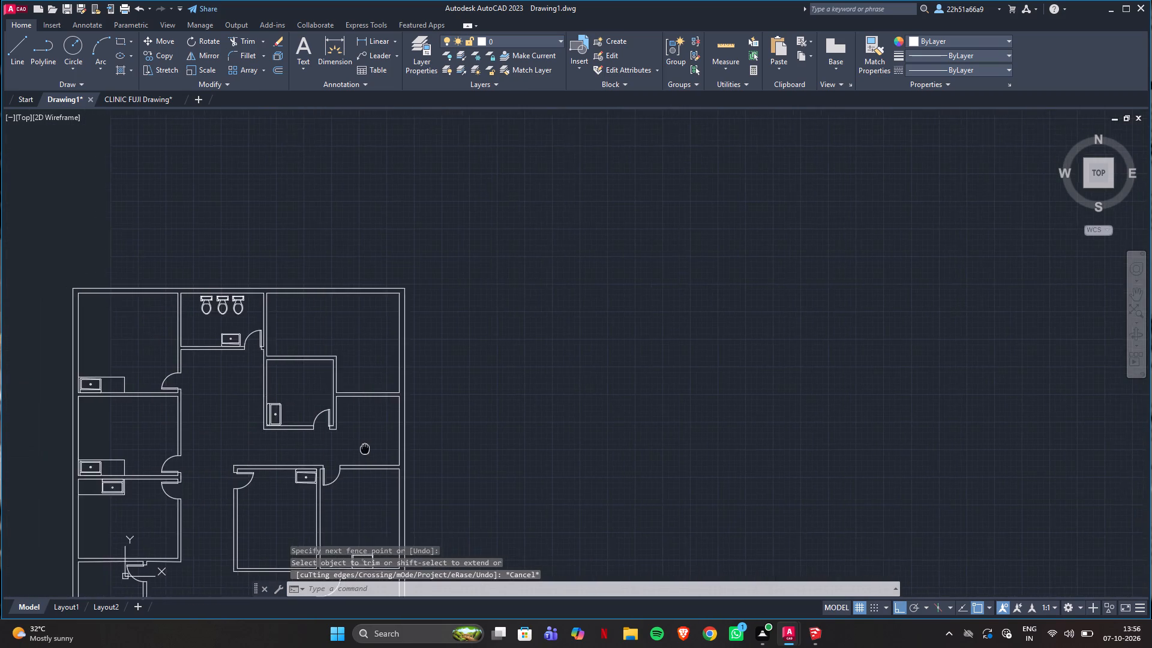
{"action": "middle_click_drag", "start_coordinate": [377, 448], "coordinate": [395, 445]}
{"action": "scroll", "coordinate": [398, 445], "scroll_direction": "up", "scroll_amount": 1}
{"action": "left_click", "coordinate": [157, 94]}
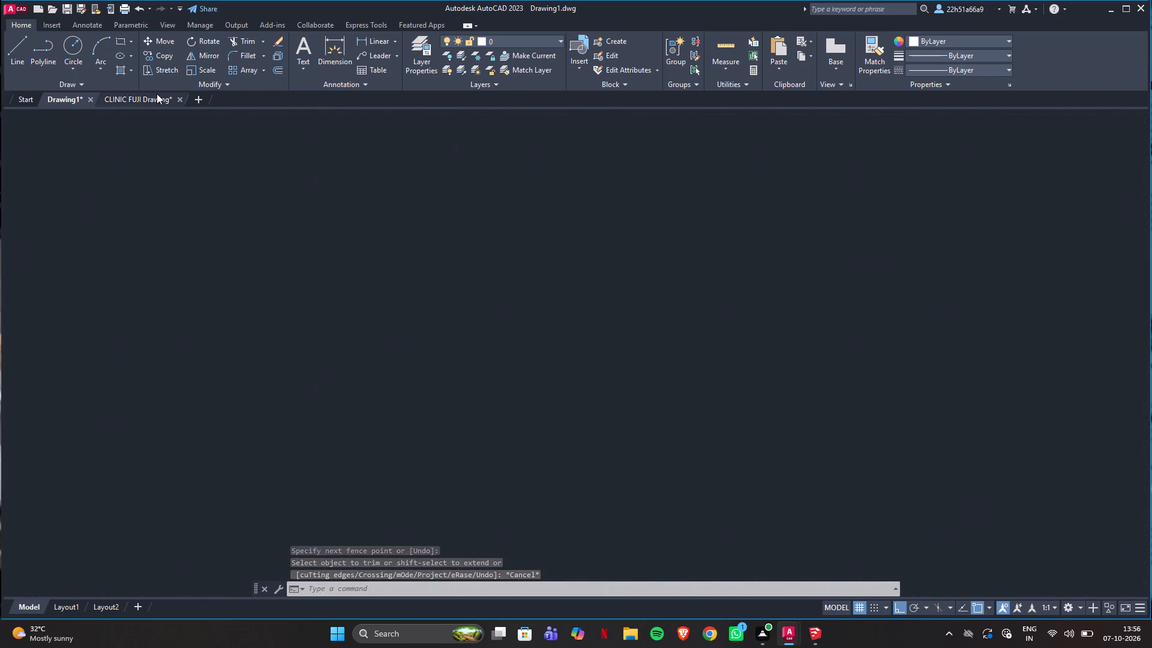
{"action": "scroll", "coordinate": [490, 332], "scroll_direction": "down", "scroll_amount": 3}
{"action": "middle_click_drag", "start_coordinate": [490, 332], "coordinate": [367, 456]}
{"action": "scroll", "coordinate": [402, 424], "scroll_direction": "up", "scroll_amount": 2}
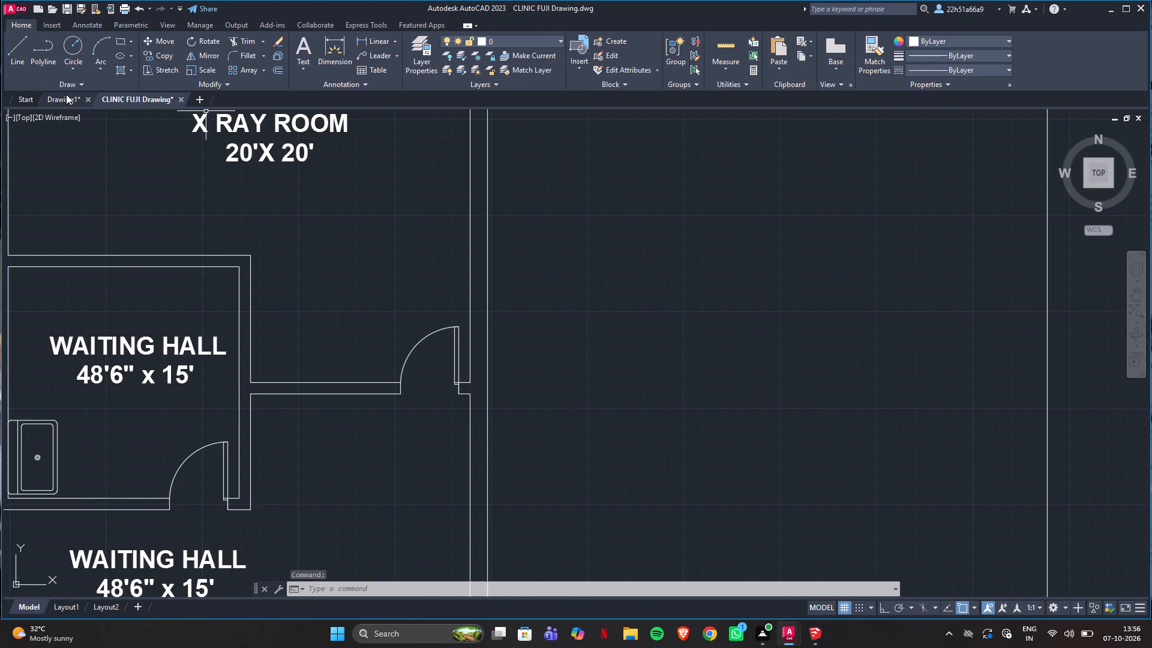
In Drawing1, delete the short guide line at the east end of the small central room's south wall.
{"action": "left_click", "coordinate": [66, 94]}
{"action": "scroll", "coordinate": [433, 358], "scroll_direction": "up", "scroll_amount": 3}
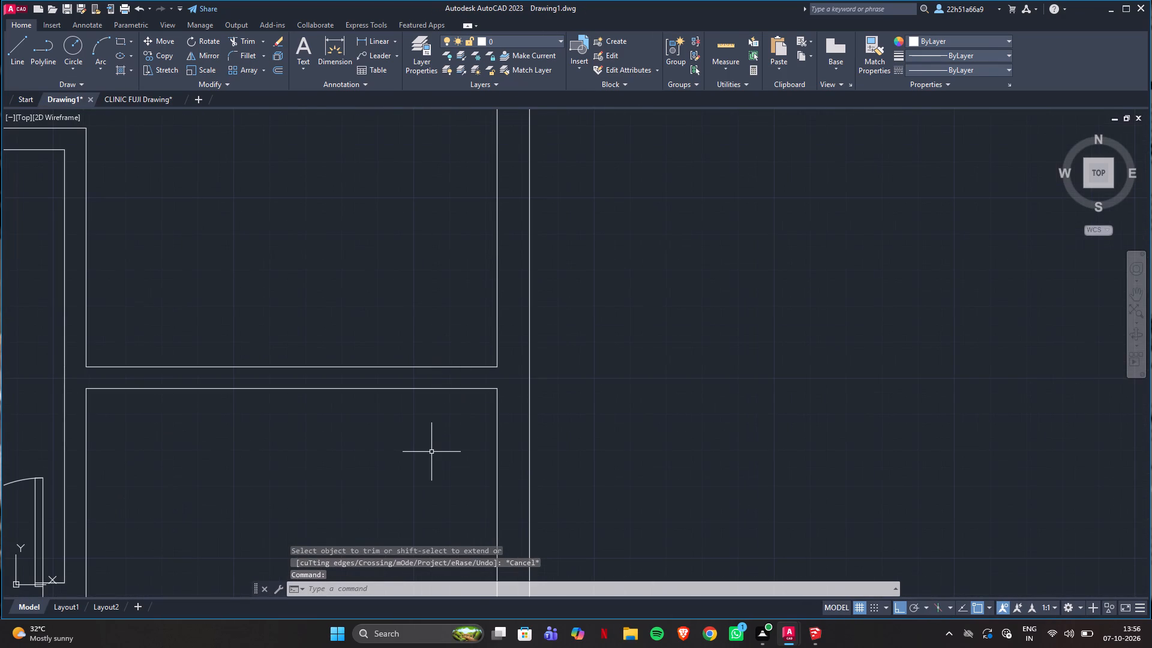
{"action": "scroll", "coordinate": [431, 452], "scroll_direction": "down", "scroll_amount": 2}
{"action": "scroll", "coordinate": [350, 538], "scroll_direction": "up", "scroll_amount": 2}
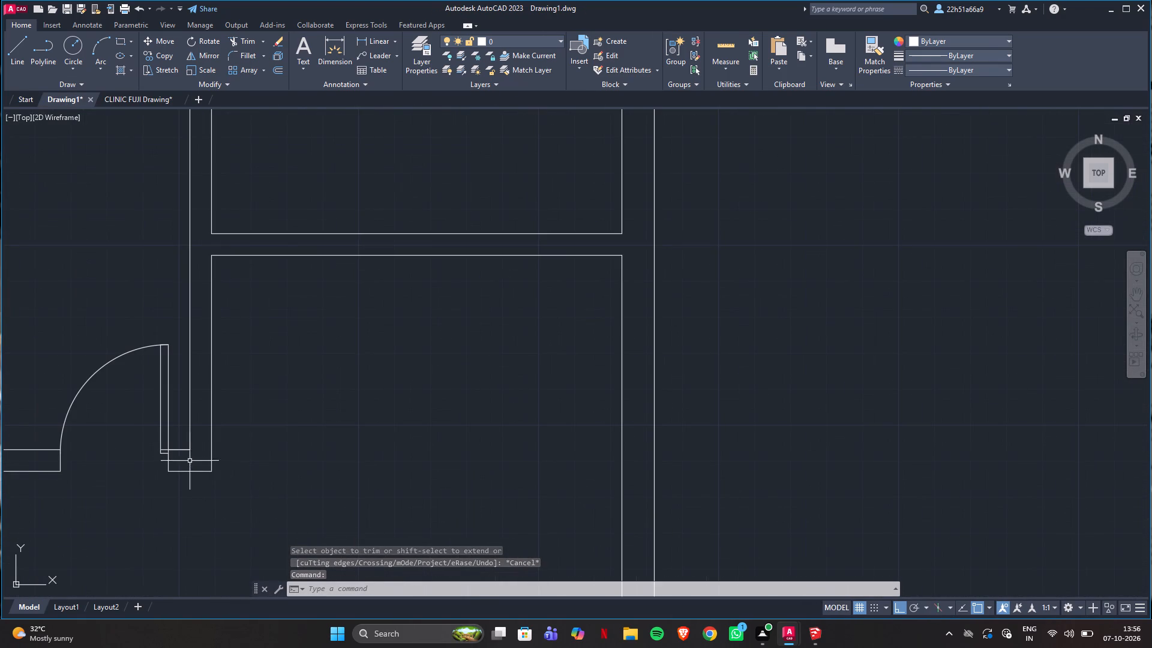
{"action": "left_click", "coordinate": [181, 451]}
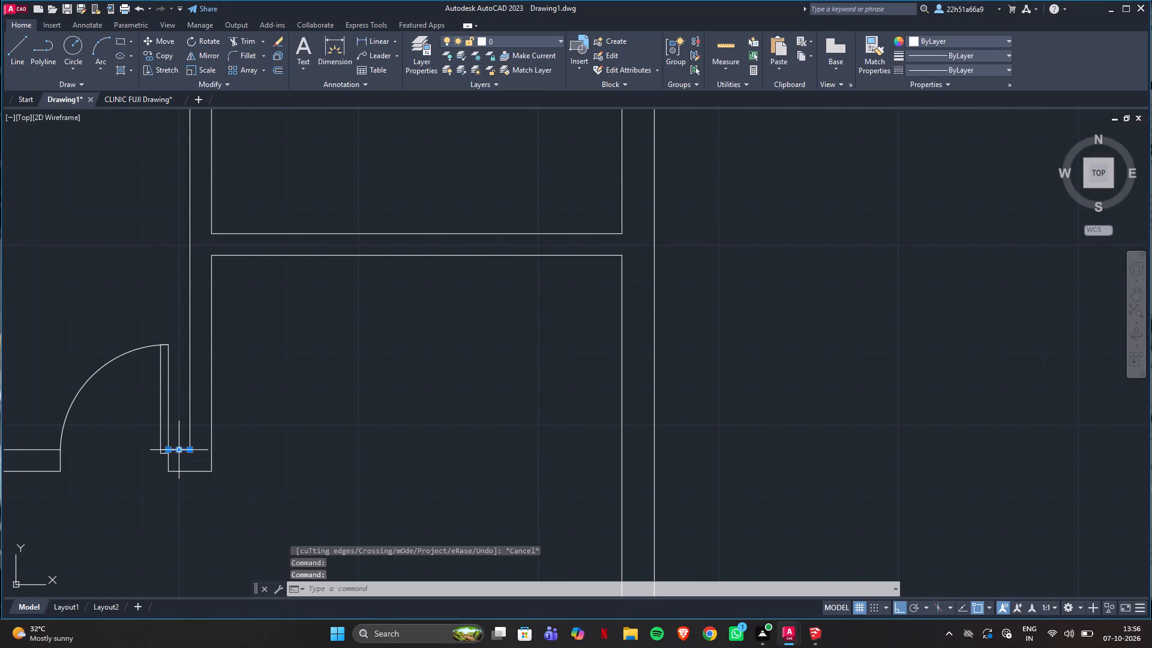
{"action": "key", "text": "Delete"}
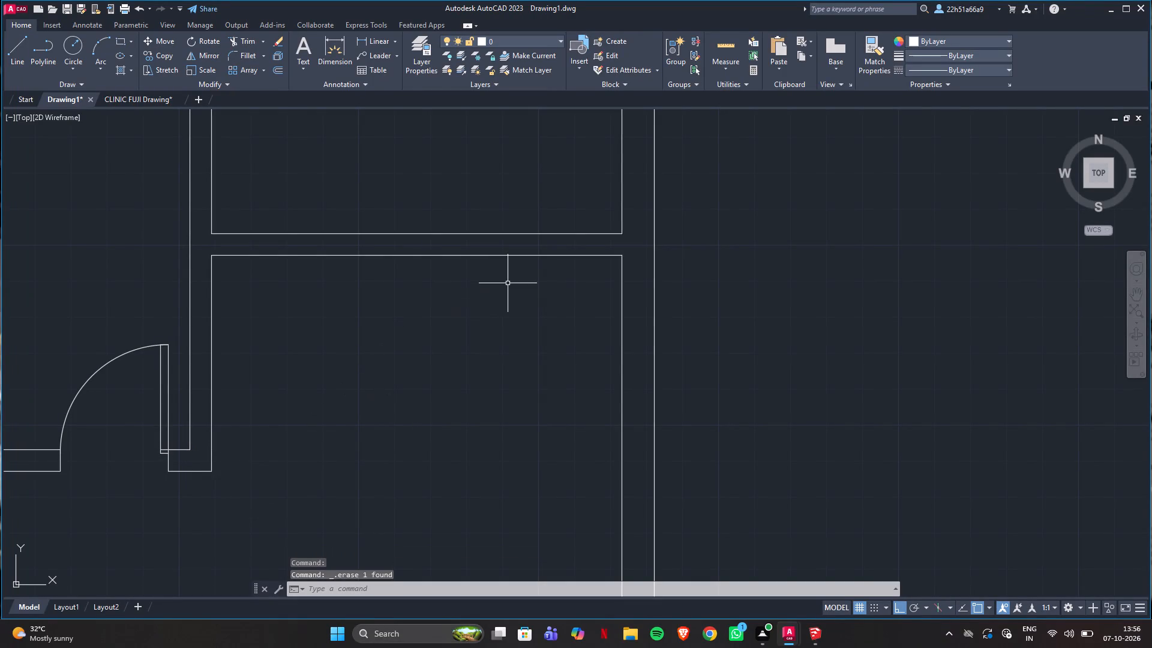
Draw a 6" guide line running west from the X-ray room's southeast inner corner along its south wall.
{"action": "middle_click_drag", "start_coordinate": [517, 278], "coordinate": [373, 484]}
{"action": "scroll", "coordinate": [377, 479], "scroll_direction": "up", "scroll_amount": 1}
{"action": "key", "text": "l"}
{"action": "key", "text": "Return"}
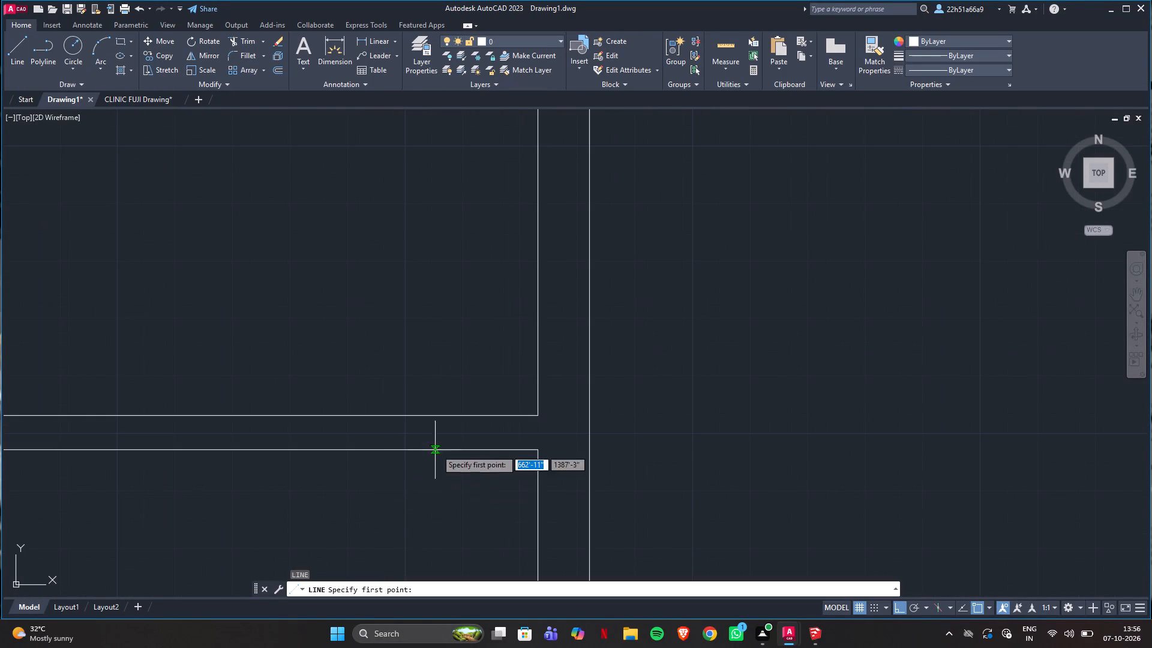
{"action": "left_click", "coordinate": [539, 415]}
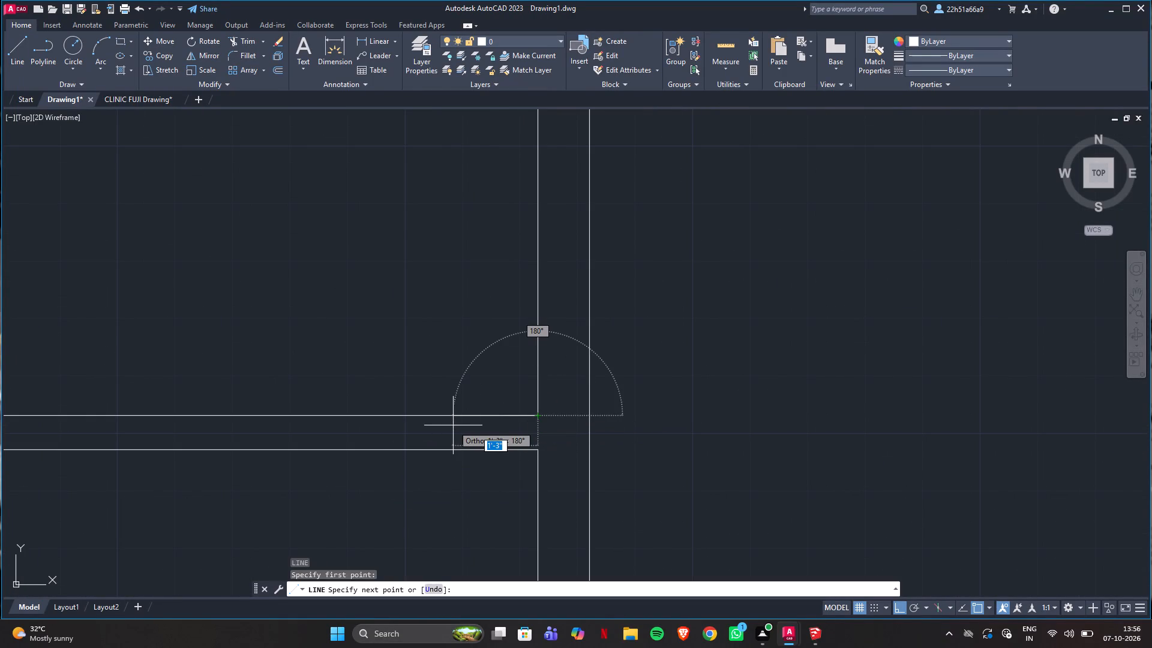
{"action": "type", "text": "6\""}
{"action": "key", "text": "Return"}
{"action": "key", "text": "Return"}
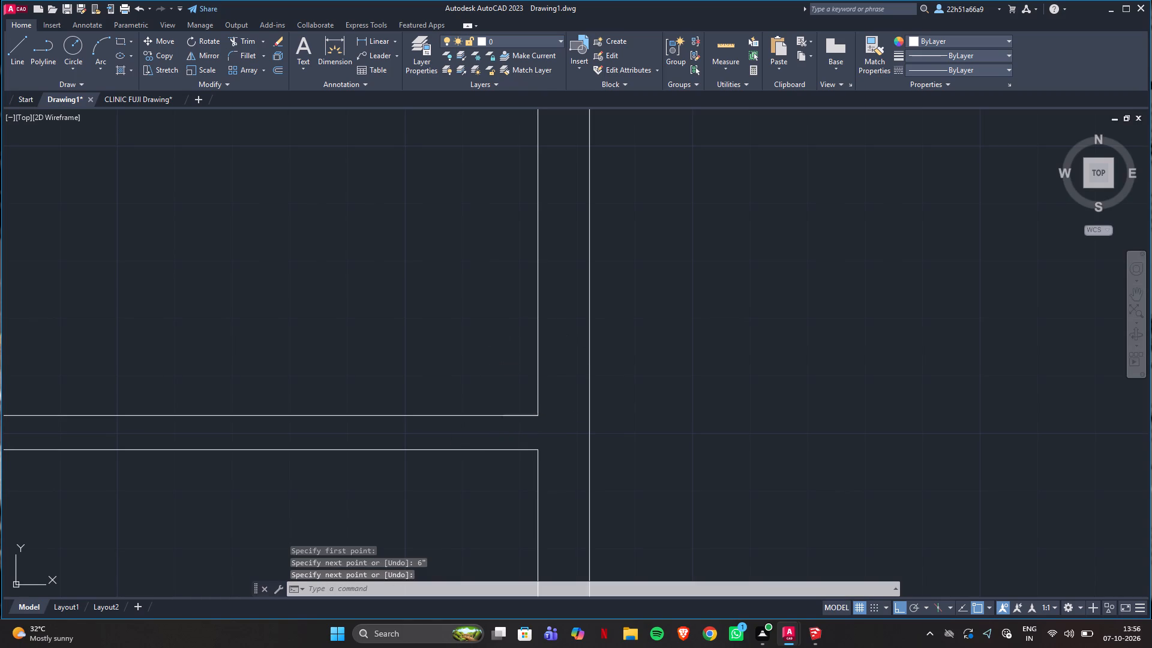
Copy the small central room's door by its jamb's lower end to the west end of the X-ray room's 6" guide line.
{"action": "scroll", "coordinate": [494, 471], "scroll_direction": "down", "scroll_amount": 2}
{"action": "middle_click_drag", "start_coordinate": [436, 499], "coordinate": [465, 387]}
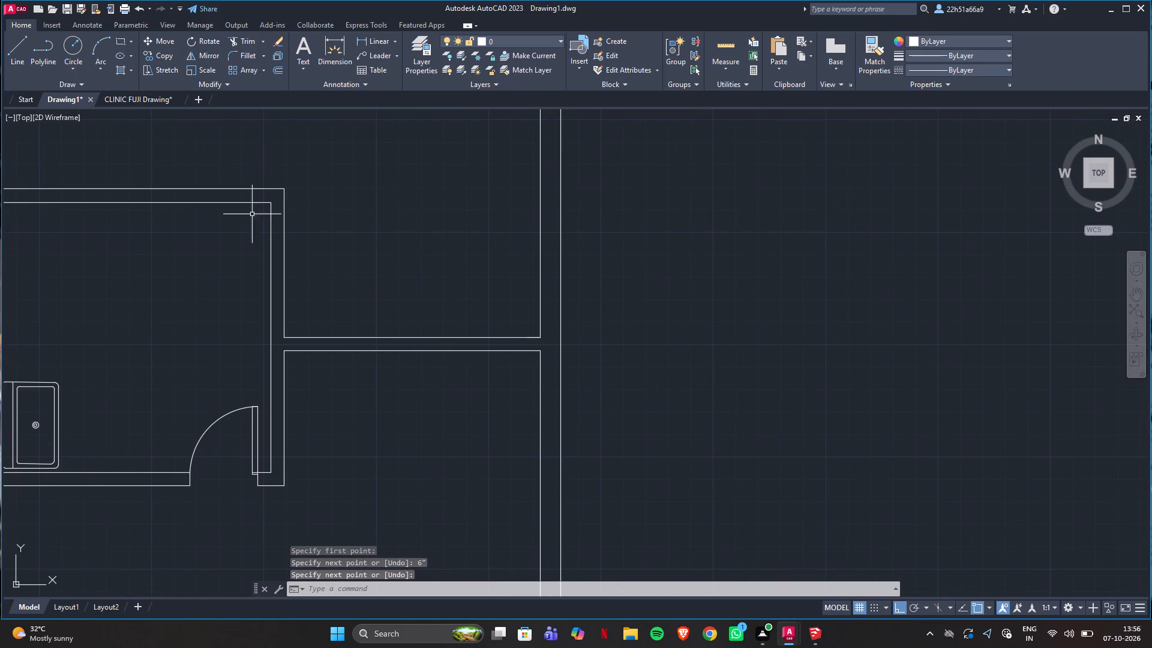
{"action": "left_click", "coordinate": [130, 95]}
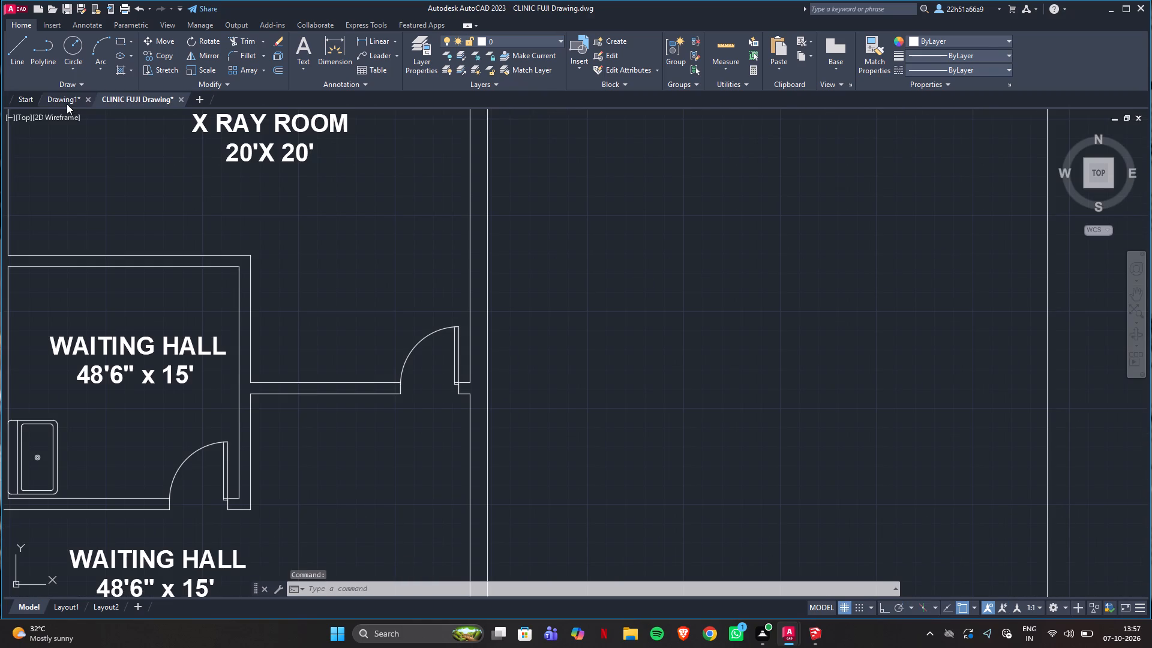
{"action": "left_click", "coordinate": [65, 103]}
{"action": "left_click", "coordinate": [235, 412]}
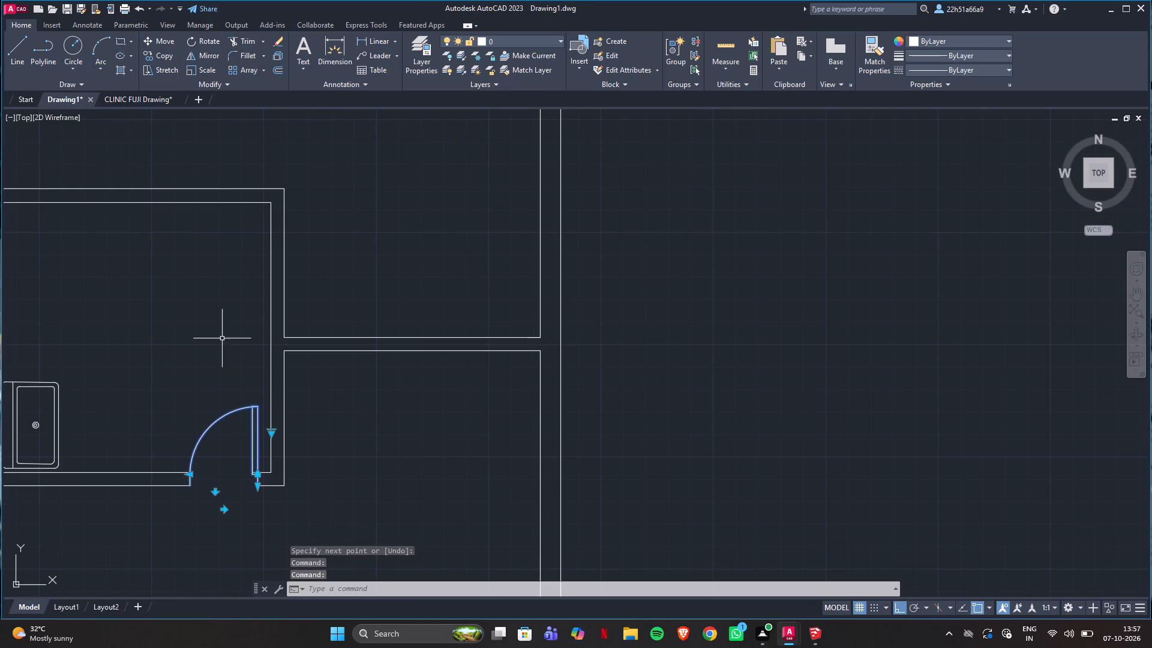
{"action": "left_click", "coordinate": [162, 55]}
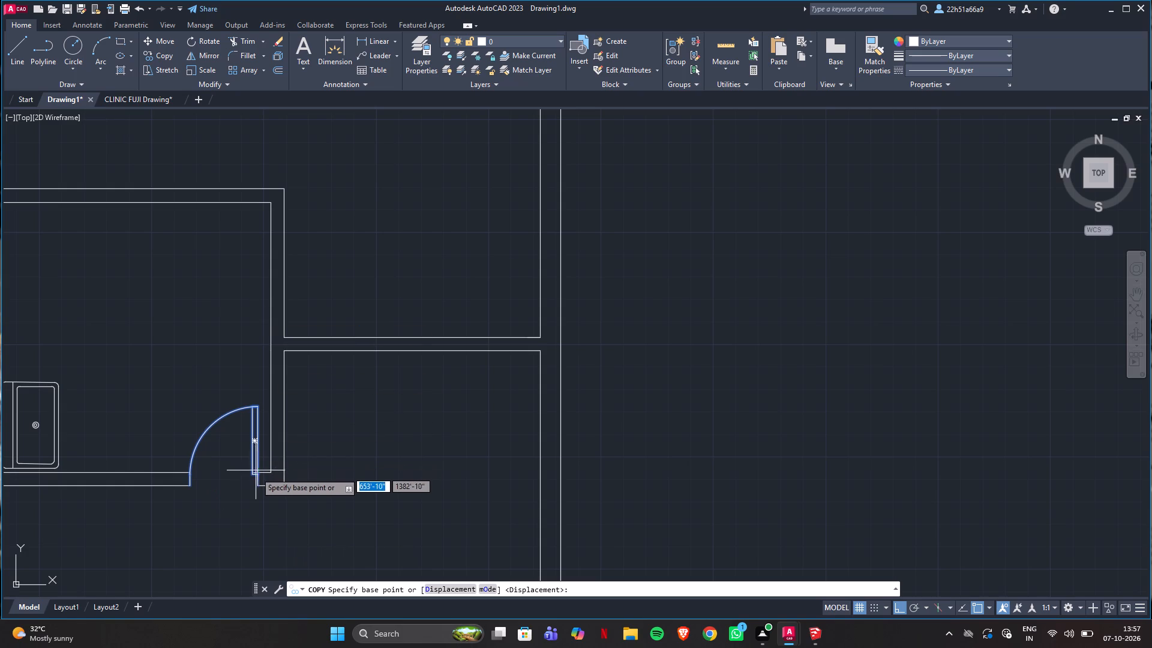
{"action": "left_click", "coordinate": [257, 487]}
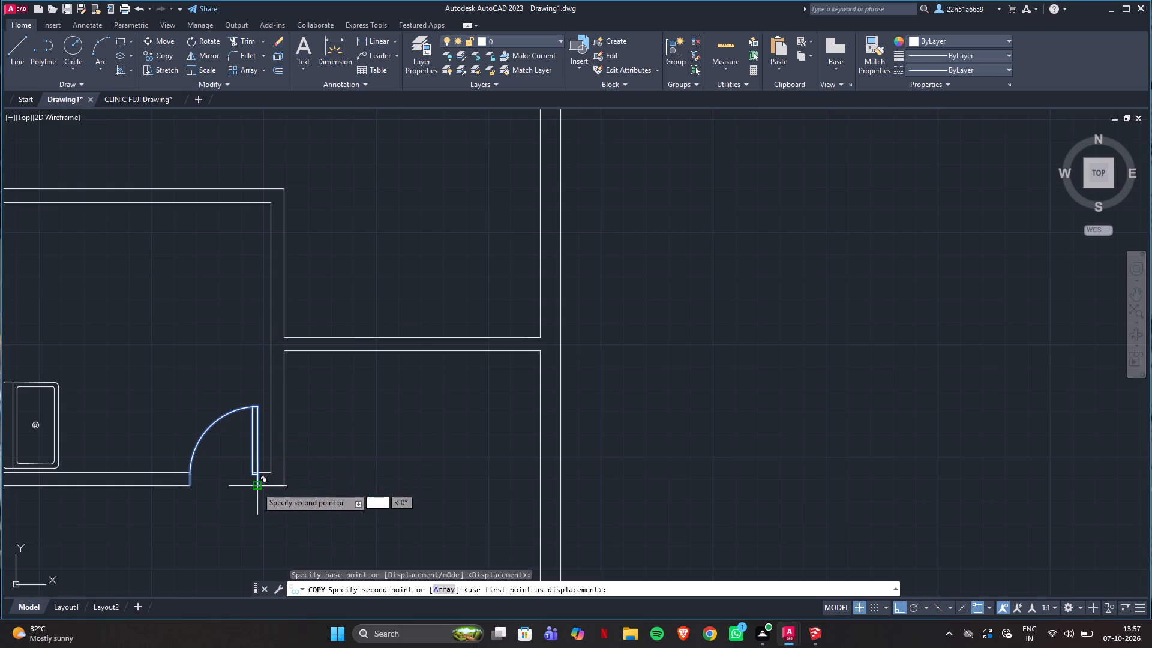
{"action": "left_click", "coordinate": [525, 338]}
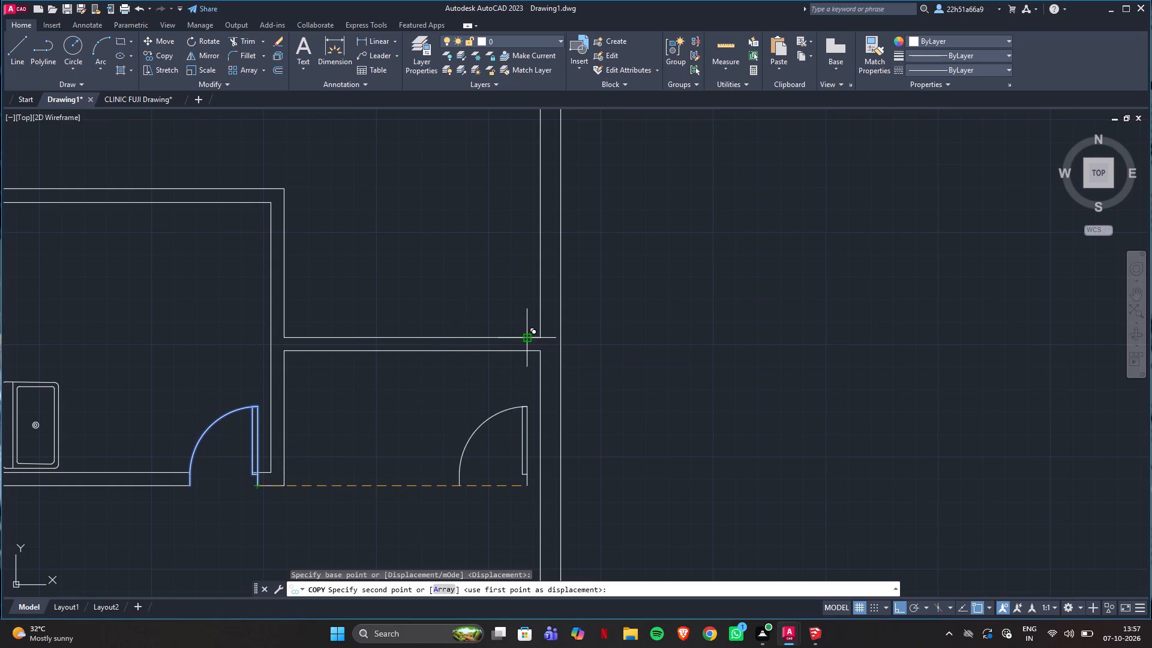
{"action": "key", "text": "Escape"}
Move the copied door straight down so its jamb's lower end meets the outer line of the X-ray room's south wall.
{"action": "scroll", "coordinate": [591, 314], "scroll_direction": "up", "scroll_amount": 1}
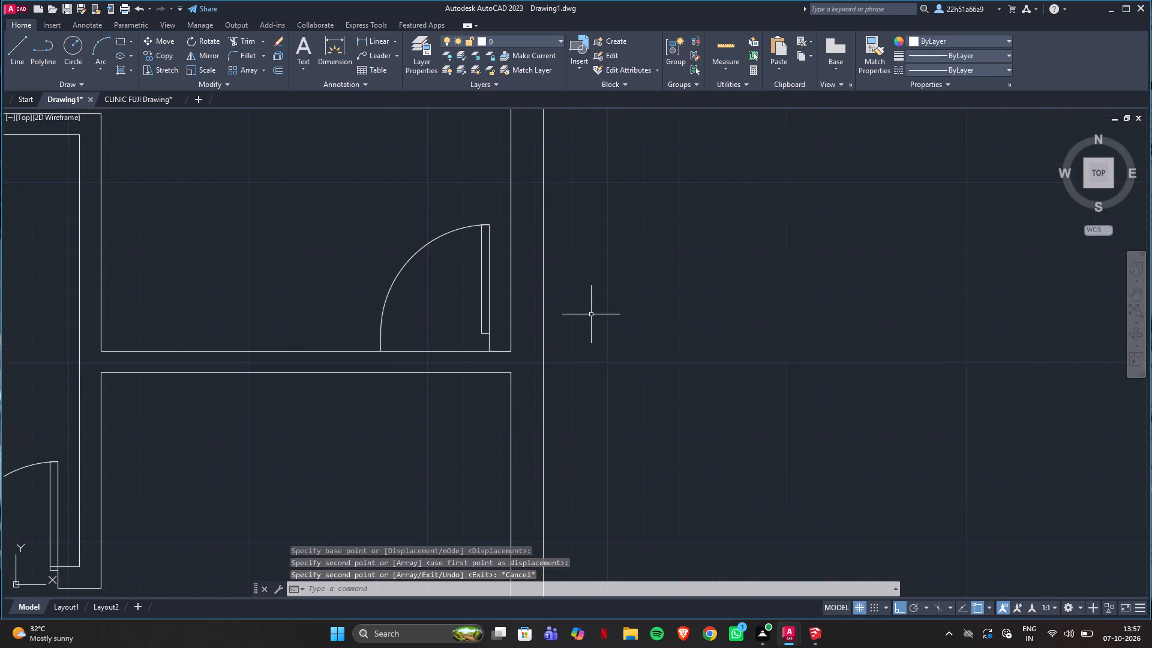
{"action": "scroll", "coordinate": [591, 314], "scroll_direction": "up", "scroll_amount": 1}
{"action": "left_click", "coordinate": [416, 178]}
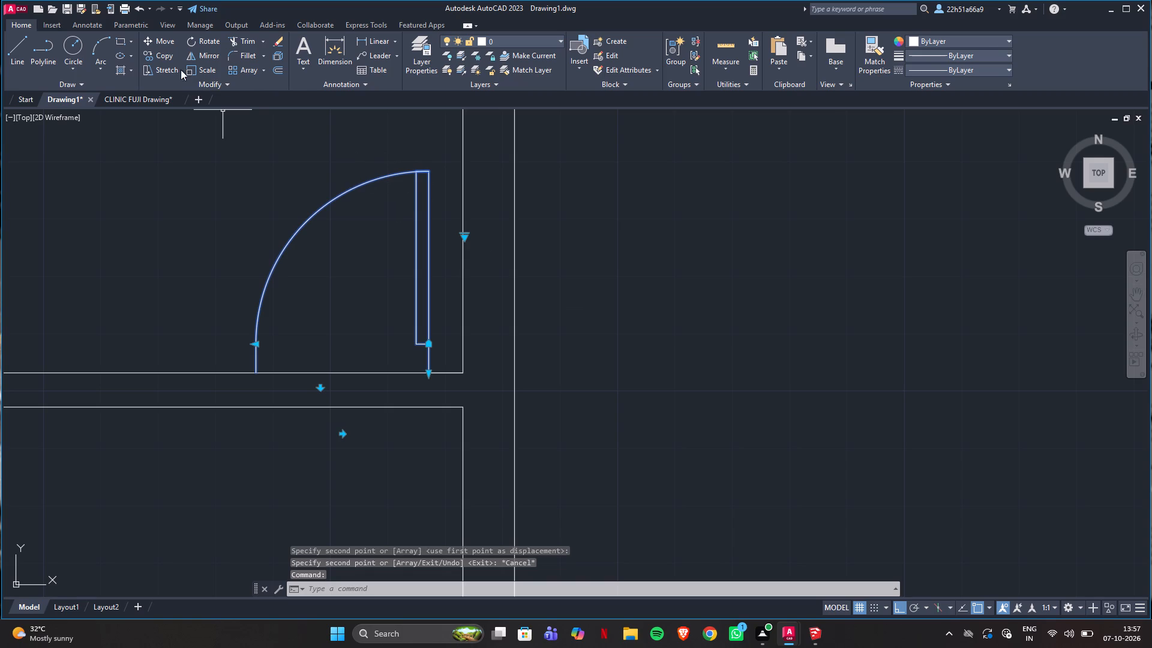
{"action": "left_click", "coordinate": [163, 40]}
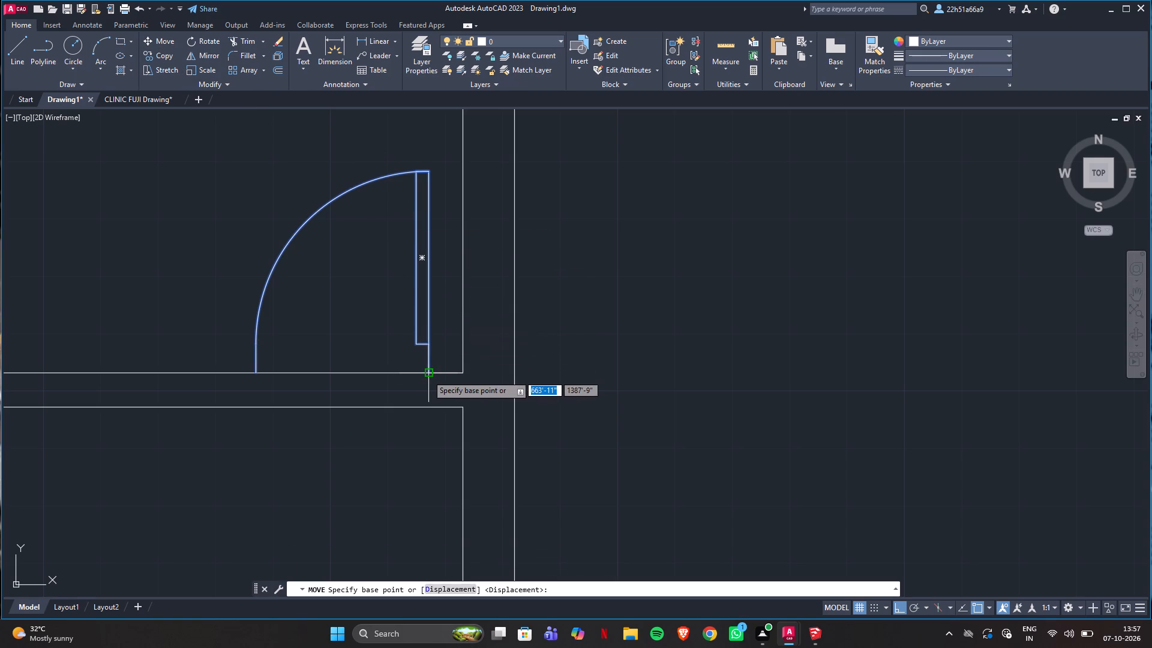
{"action": "left_click", "coordinate": [427, 374]}
{"action": "left_click", "coordinate": [428, 408]}
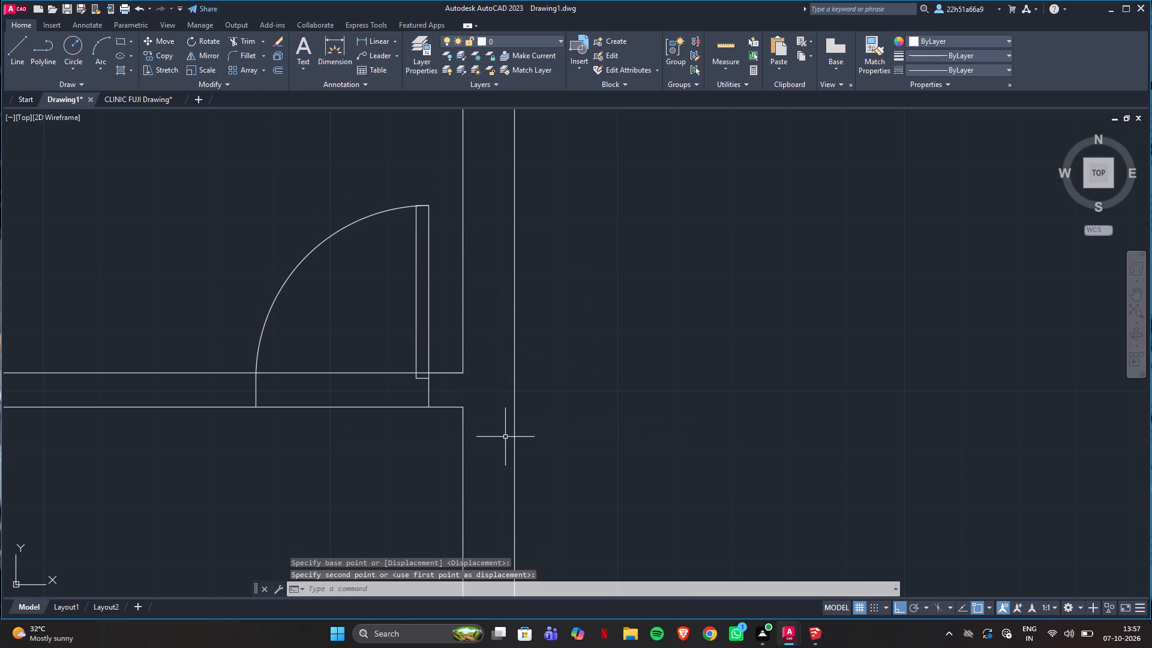
{"action": "key", "text": "Escape"}
Trim both lines of the X-ray room's south wall across the new door's opening.
{"action": "type", "text": "tr"}
{"action": "key", "text": "Return"}
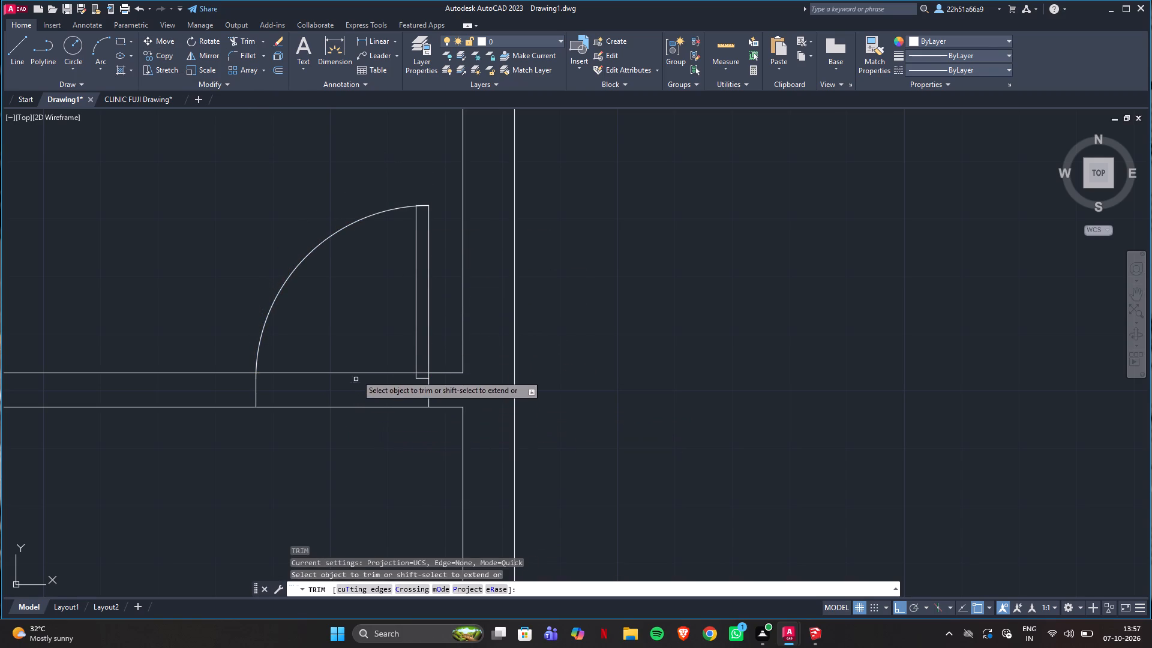
{"action": "left_click", "coordinate": [359, 372]}
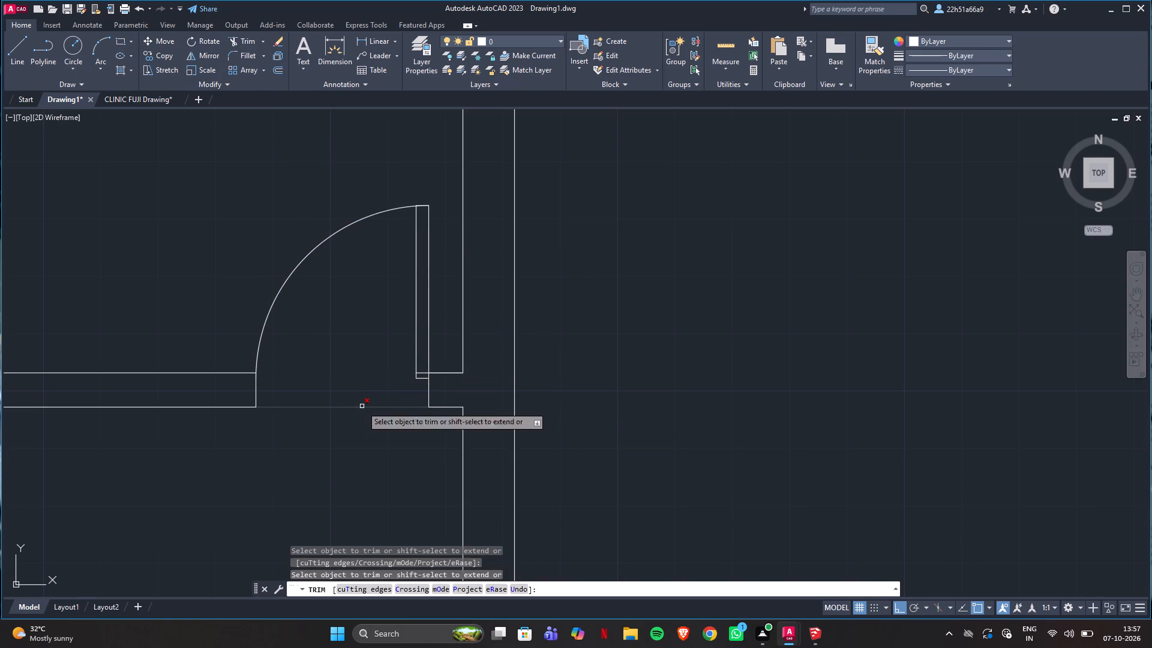
{"action": "left_click", "coordinate": [362, 406]}
{"action": "key", "text": "Escape"}
Compare the Drawing1 floor plan with CLINIC FUJI Drawing, examining the opening marked V in TOILET 2's north wall.
{"action": "scroll", "coordinate": [363, 407], "scroll_direction": "down", "scroll_amount": 5}
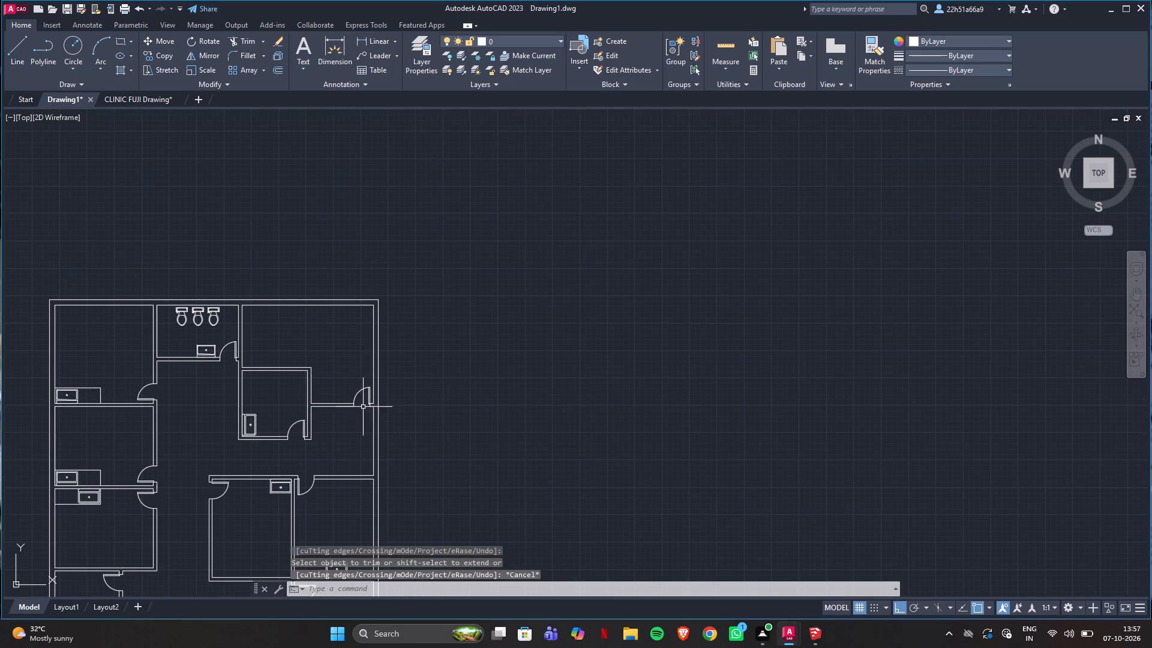
{"action": "middle_click_drag", "start_coordinate": [337, 467], "coordinate": [493, 404]}
{"action": "middle_click_drag", "start_coordinate": [499, 461], "coordinate": [488, 330]}
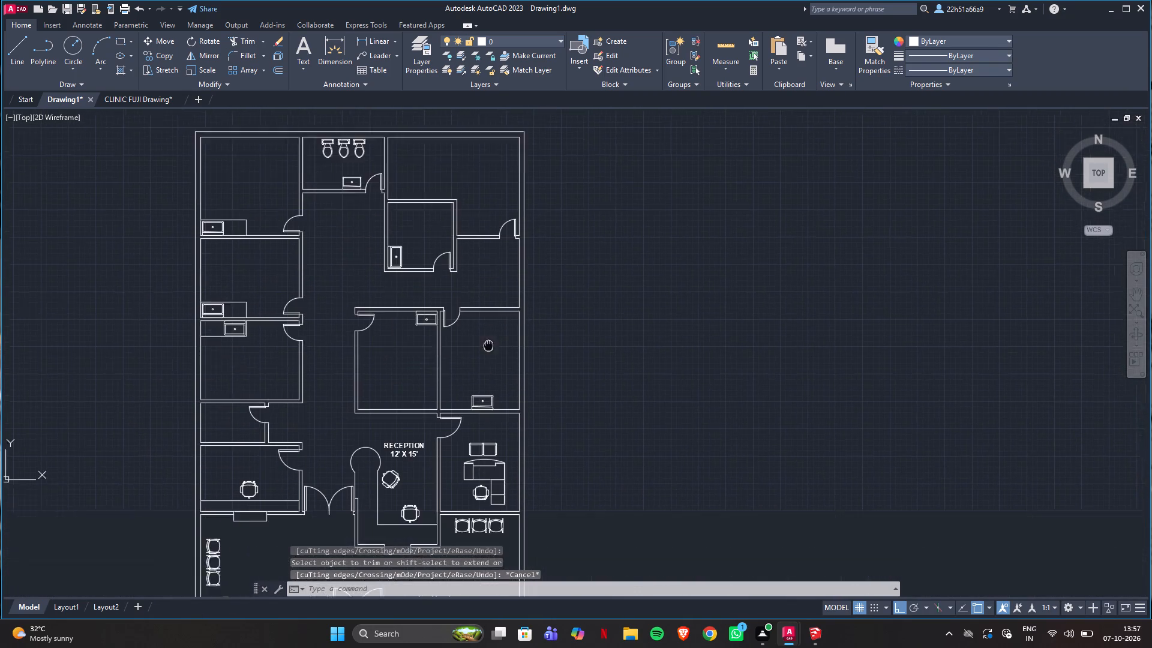
{"action": "middle_click_drag", "start_coordinate": [488, 330], "coordinate": [485, 276]}
{"action": "middle_click_drag", "start_coordinate": [485, 276], "coordinate": [525, 391]}
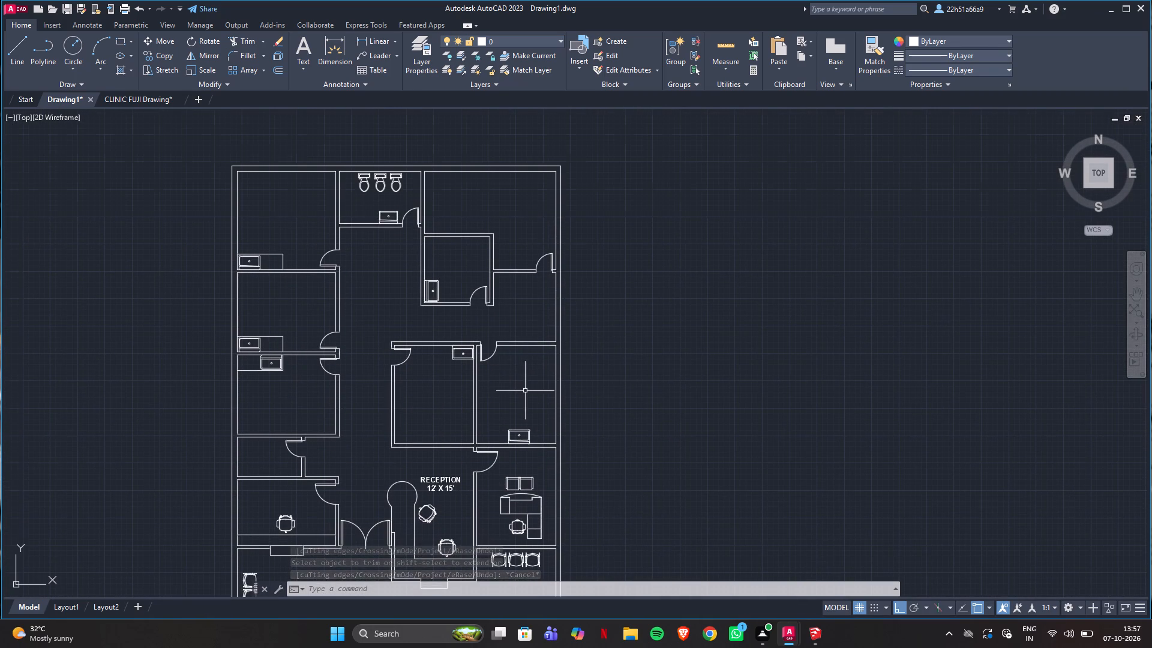
{"action": "left_click", "coordinate": [154, 92]}
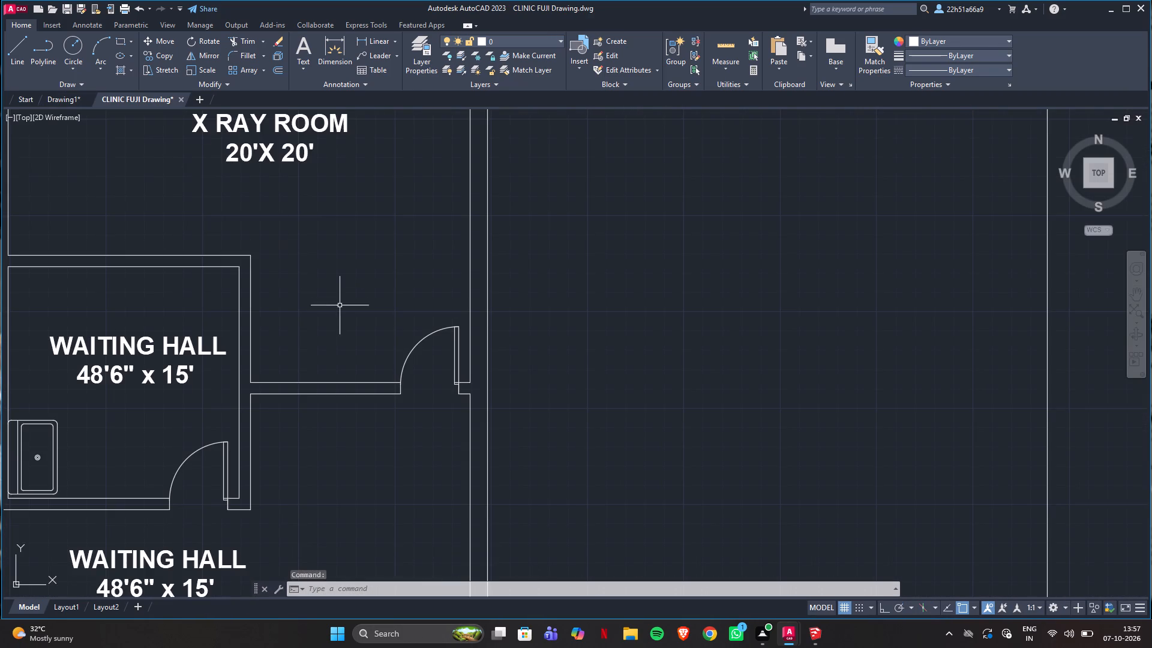
{"action": "scroll", "coordinate": [340, 306], "scroll_direction": "down", "scroll_amount": 2}
{"action": "middle_click_drag", "start_coordinate": [365, 424], "coordinate": [631, 460]}
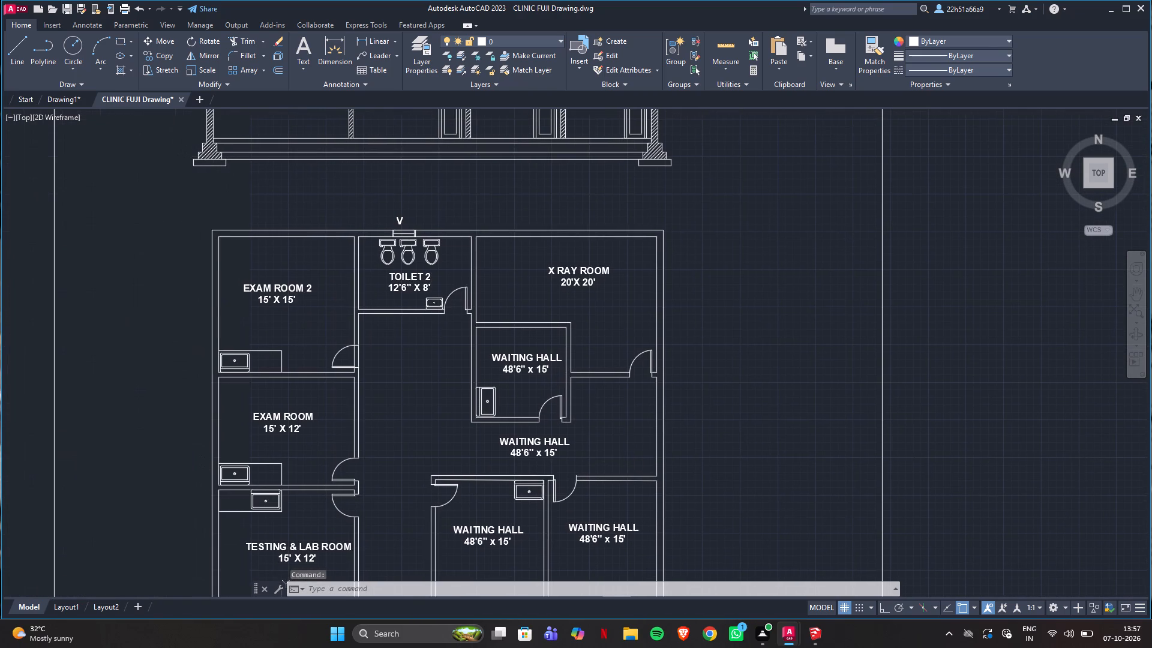
{"action": "middle_click_drag", "start_coordinate": [467, 219], "coordinate": [444, 317]}
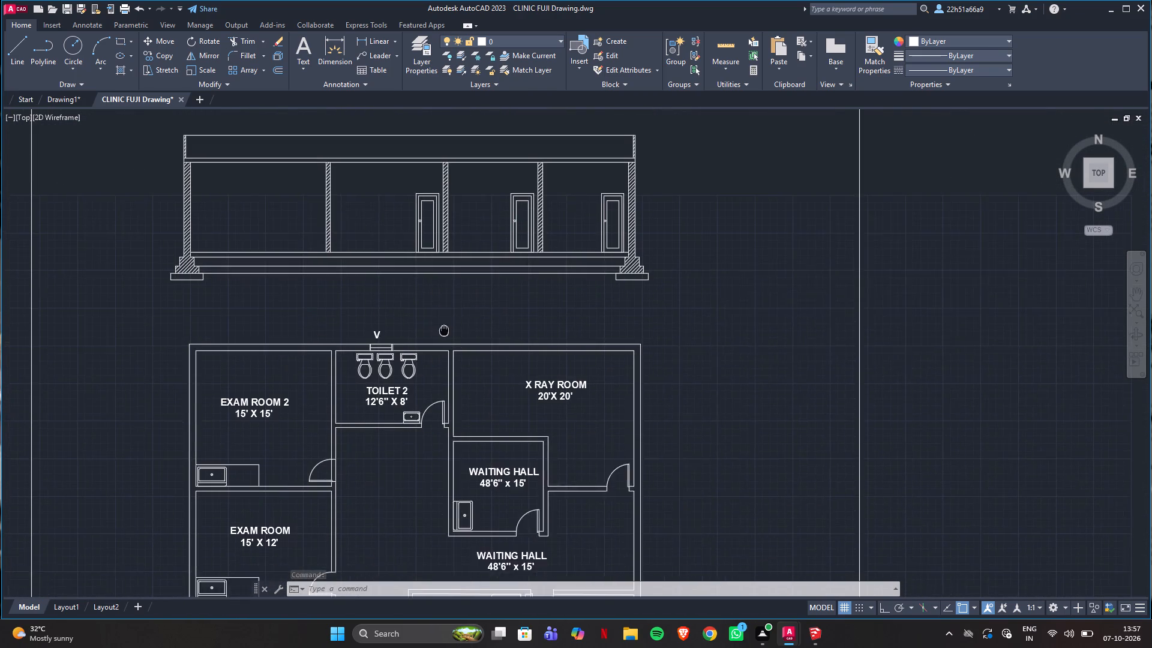
{"action": "middle_click_drag", "start_coordinate": [444, 317], "coordinate": [444, 316]}
{"action": "scroll", "coordinate": [383, 329], "scroll_direction": "up", "scroll_amount": 3}
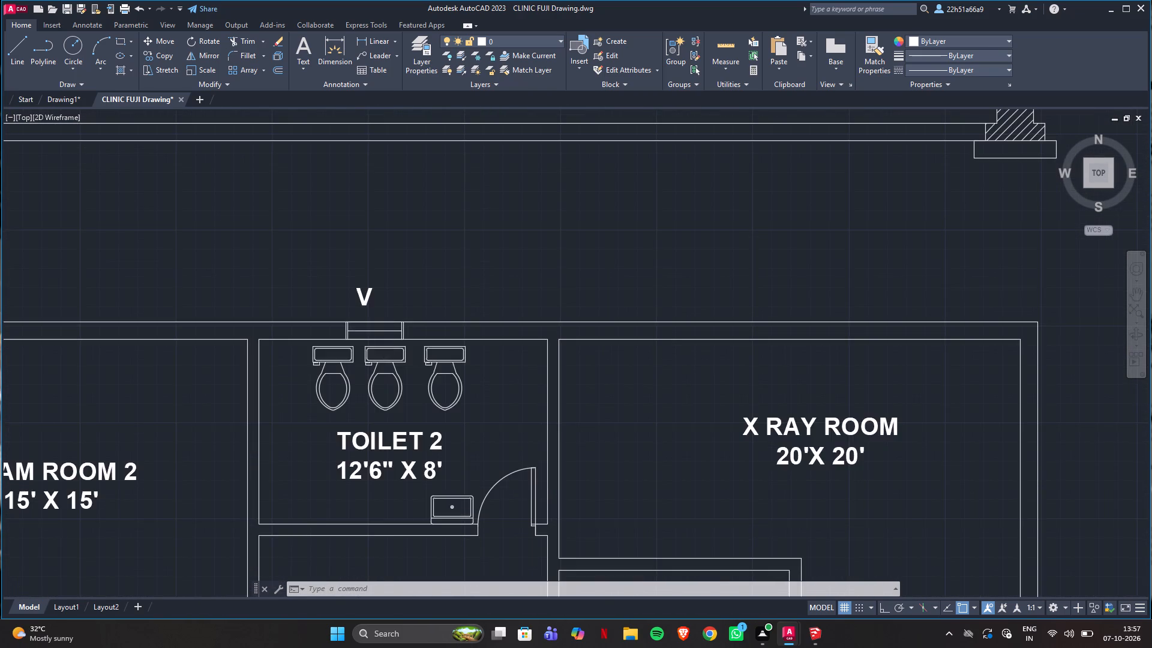
{"action": "scroll", "coordinate": [383, 329], "scroll_direction": "up", "scroll_amount": 1}
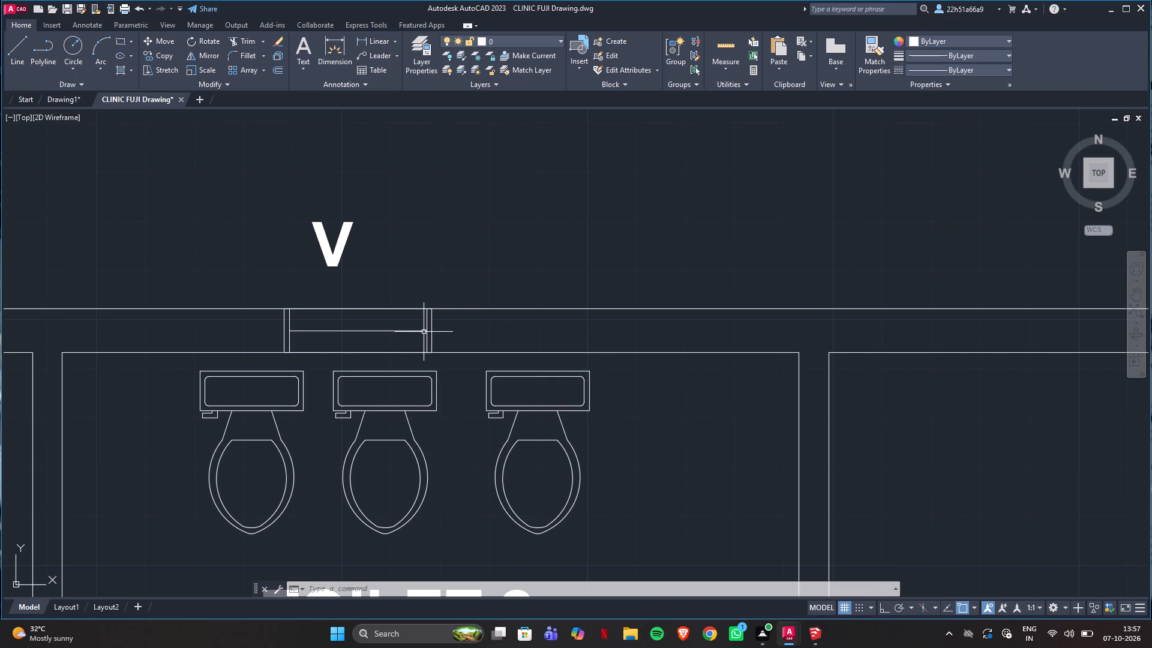
Copy the V opening symbol from TOILET 2's north wall in CLINIC FUJI Drawing and paste it above the toilets in Drawing1's north wall.
{"action": "left_click", "coordinate": [264, 295]}
{"action": "left_click", "coordinate": [441, 357]}
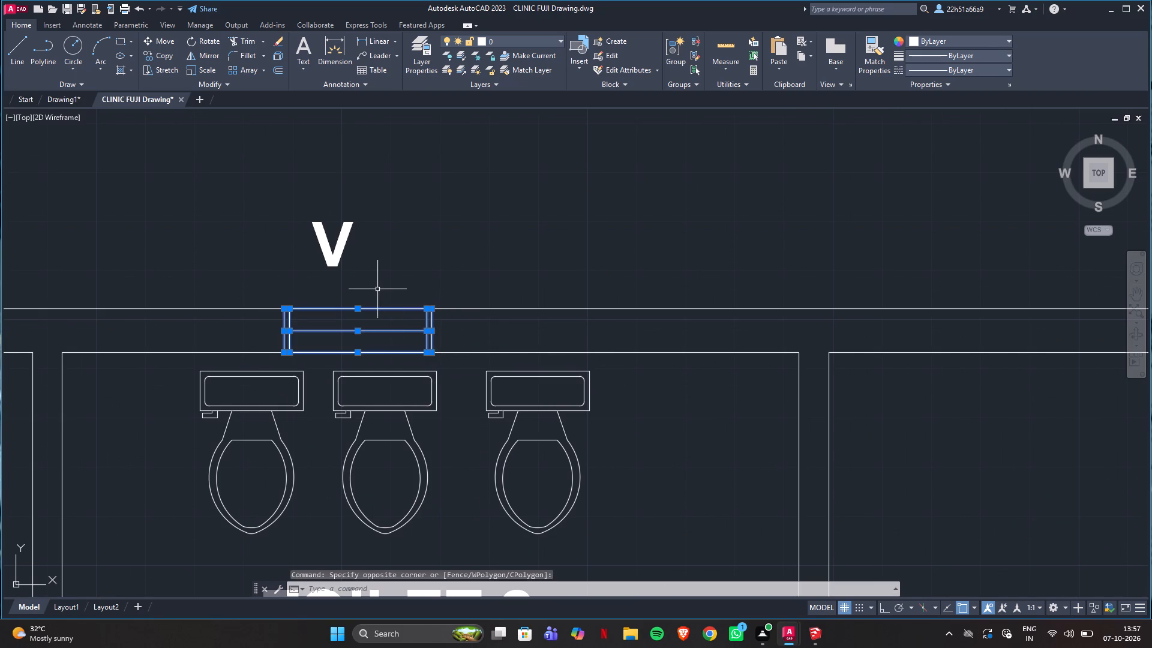
{"action": "key", "text": "ctrl+c"}
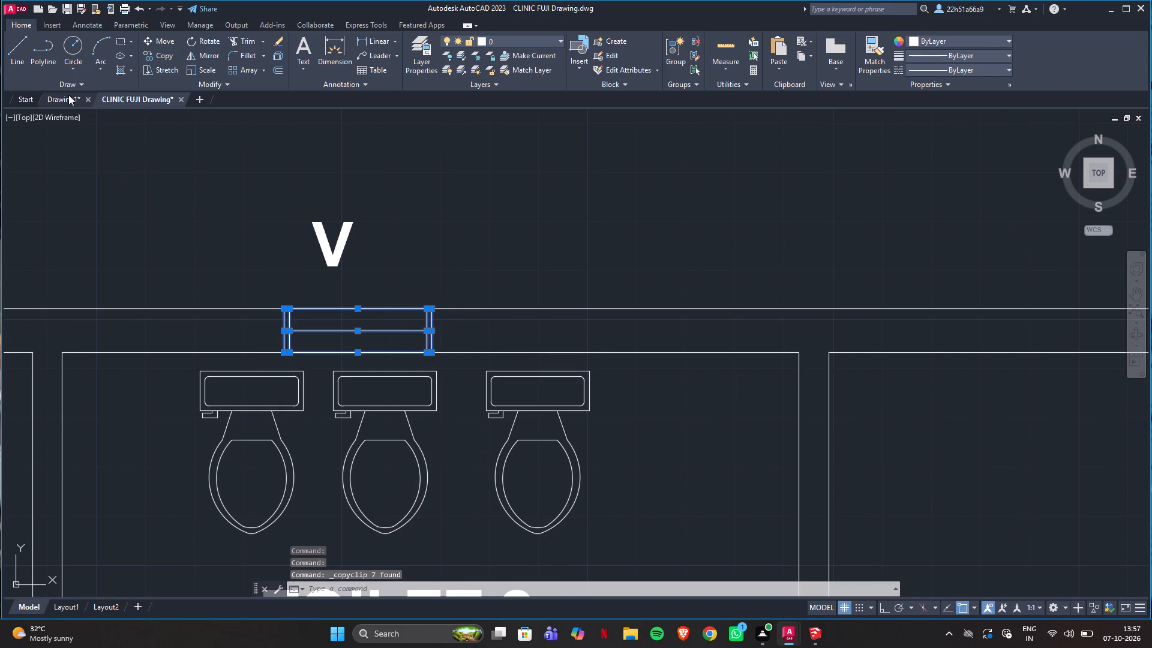
{"action": "left_click", "coordinate": [68, 95]}
{"action": "key", "text": "ctrl+v"}
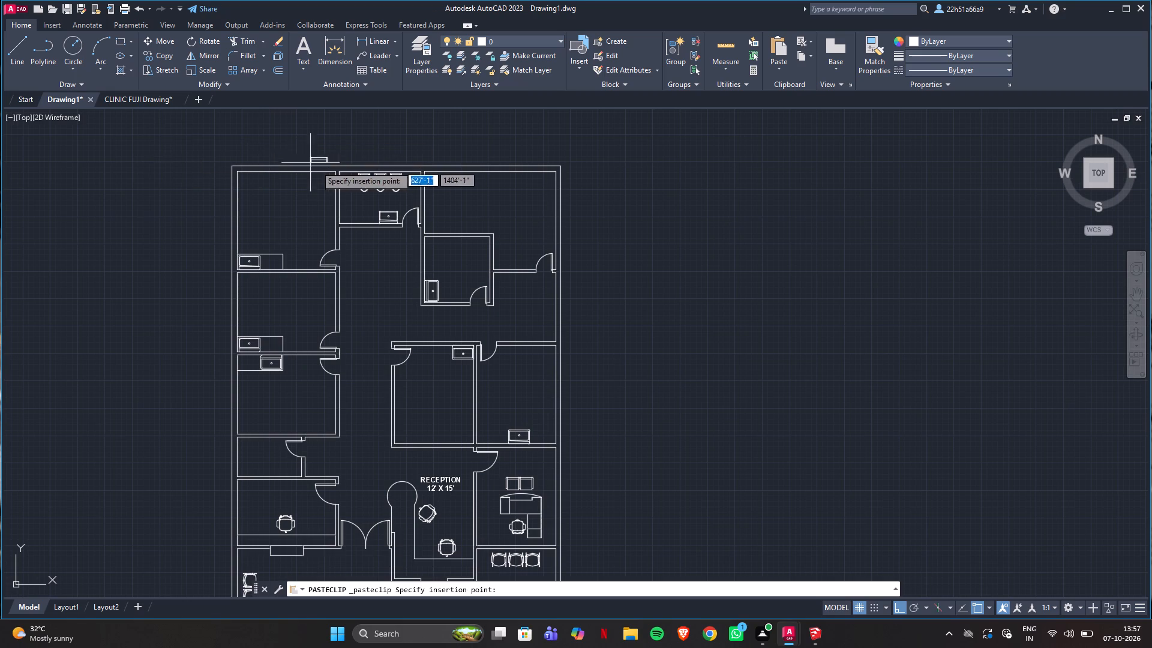
{"action": "scroll", "coordinate": [324, 166], "scroll_direction": "up", "scroll_amount": 3}
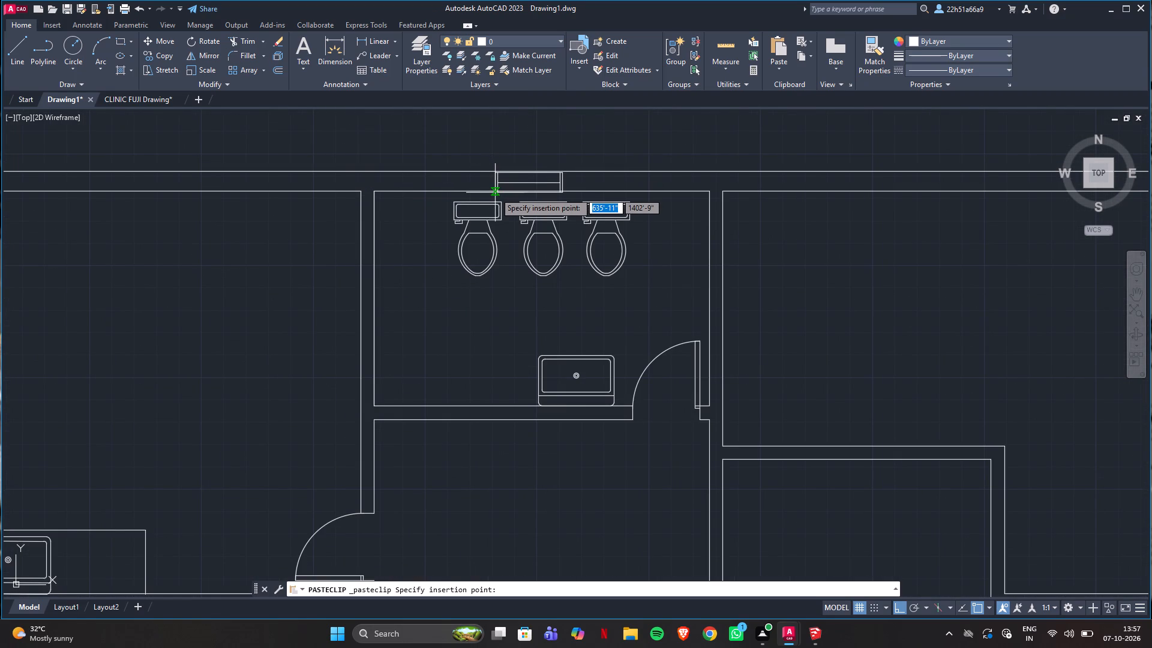
{"action": "left_click", "coordinate": [496, 193]}
Move the pasted V opening symbol about 5 inches east along the north wall above the three toilets.
{"action": "scroll", "coordinate": [536, 168], "scroll_direction": "up", "scroll_amount": 3}
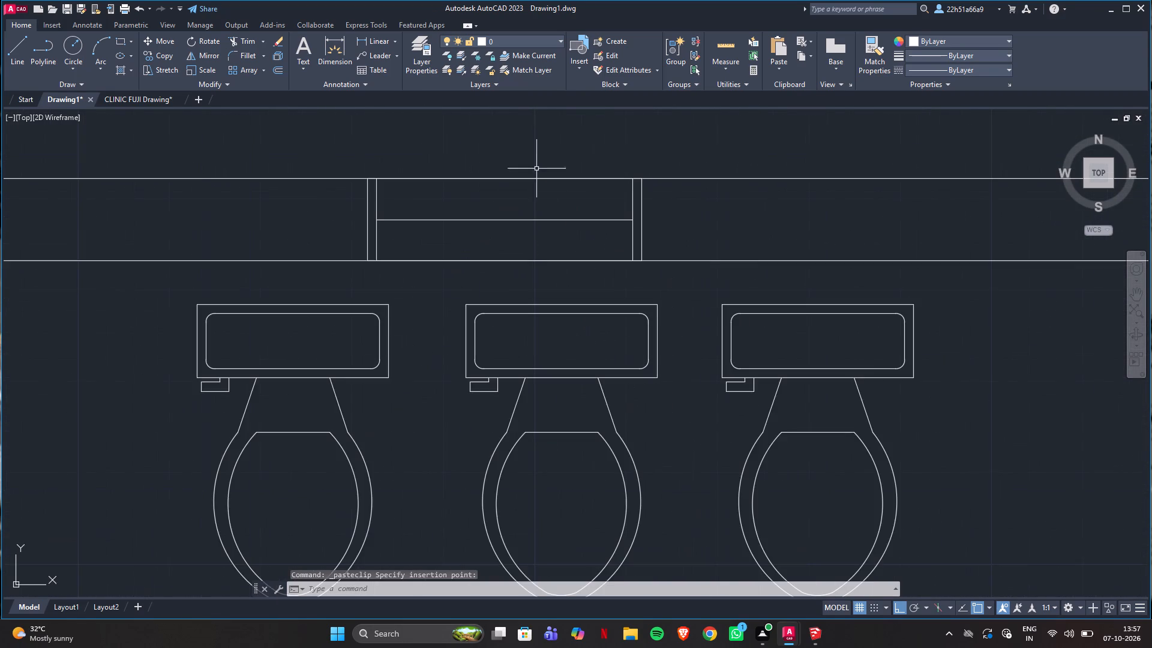
{"action": "scroll", "coordinate": [497, 245], "scroll_direction": "up", "scroll_amount": 2}
{"action": "scroll", "coordinate": [497, 245], "scroll_direction": "down", "scroll_amount": 3}
{"action": "middle_click_drag", "start_coordinate": [497, 245], "coordinate": [338, 271]}
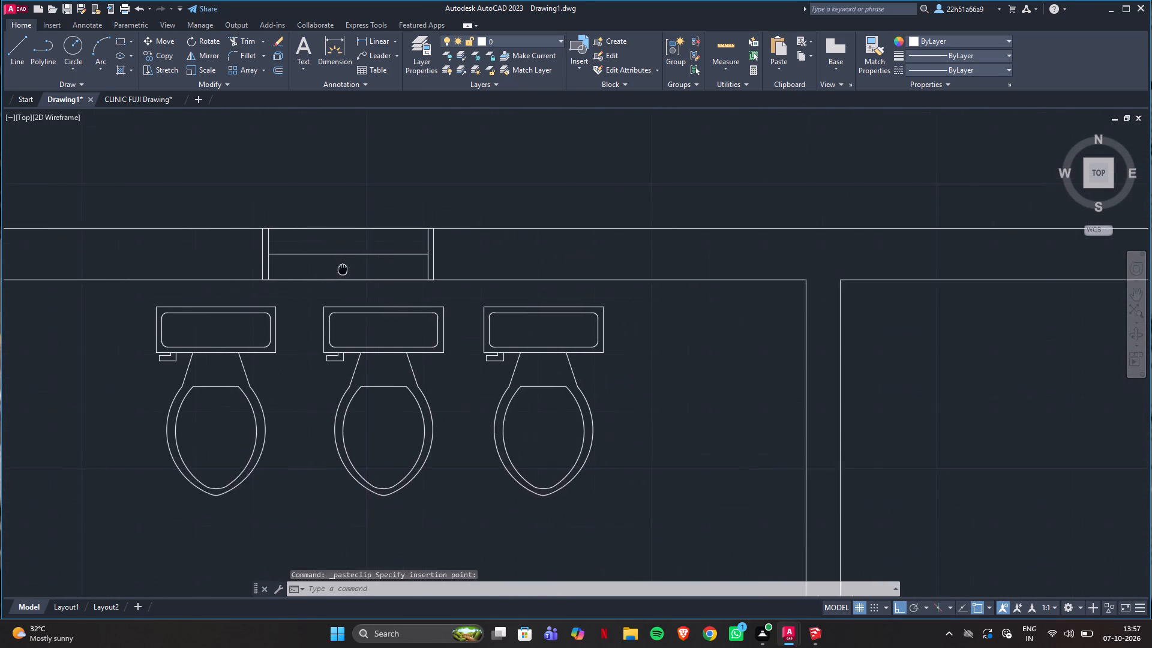
{"action": "middle_click_drag", "start_coordinate": [338, 271], "coordinate": [334, 272]}
{"action": "left_click", "coordinate": [216, 212]}
{"action": "left_click", "coordinate": [443, 295]}
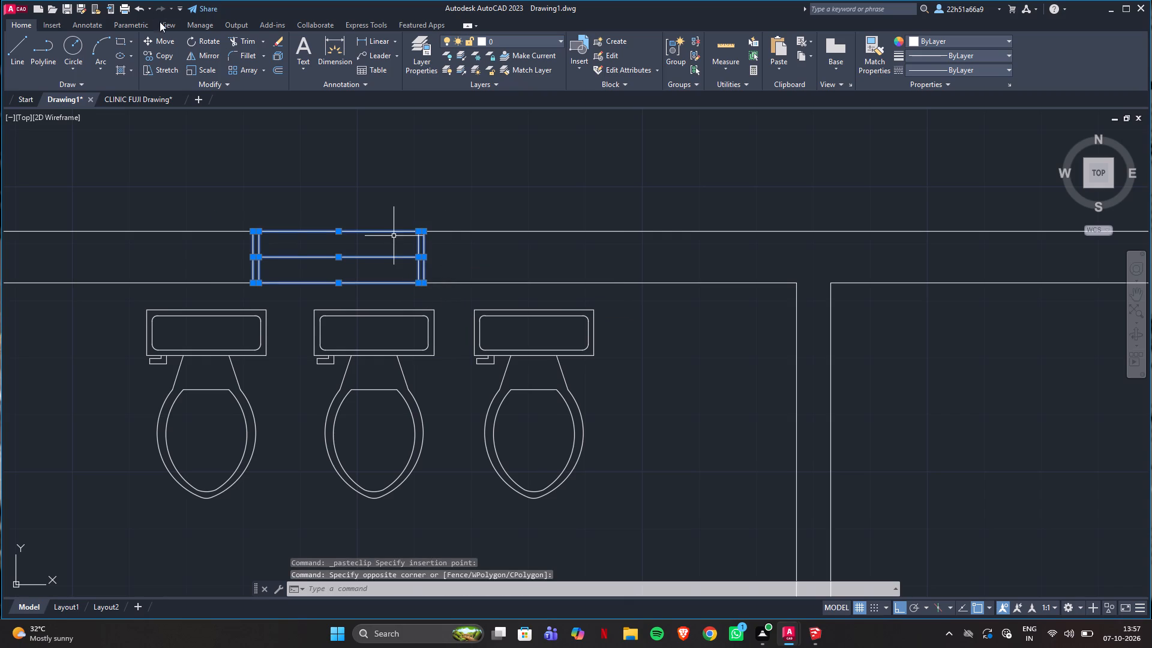
{"action": "left_click", "coordinate": [164, 38]}
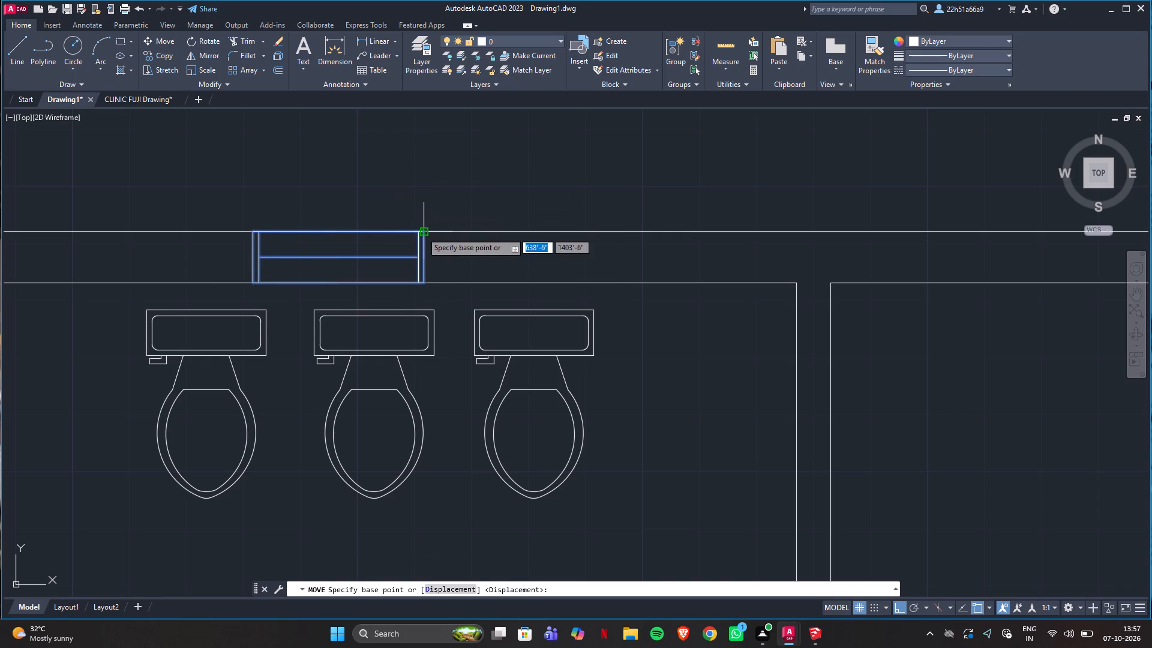
{"action": "left_click", "coordinate": [422, 232]}
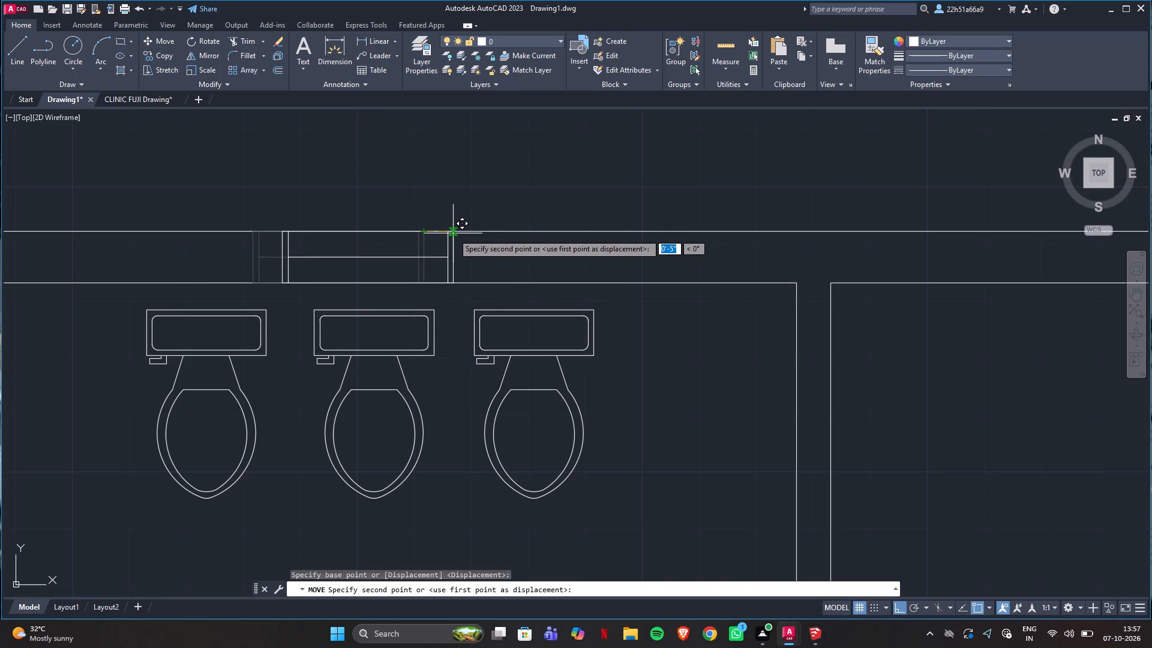
{"action": "left_click", "coordinate": [453, 233]}
{"action": "key", "text": "Escape"}
{"action": "scroll", "coordinate": [452, 233], "scroll_direction": "down", "scroll_amount": 4}
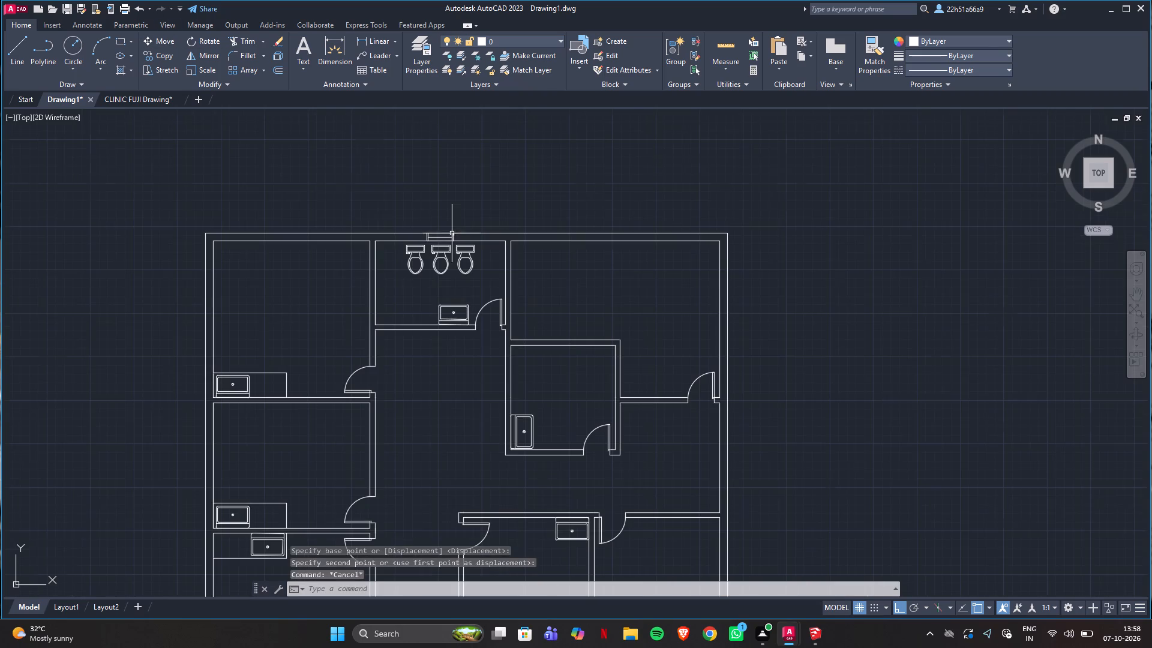
Compare the rest of CLINIC FUJI Drawing with Drawing1, examining the fixtures and V opening of TOILET 1.
{"action": "middle_click_drag", "start_coordinate": [460, 286], "coordinate": [482, 218]}
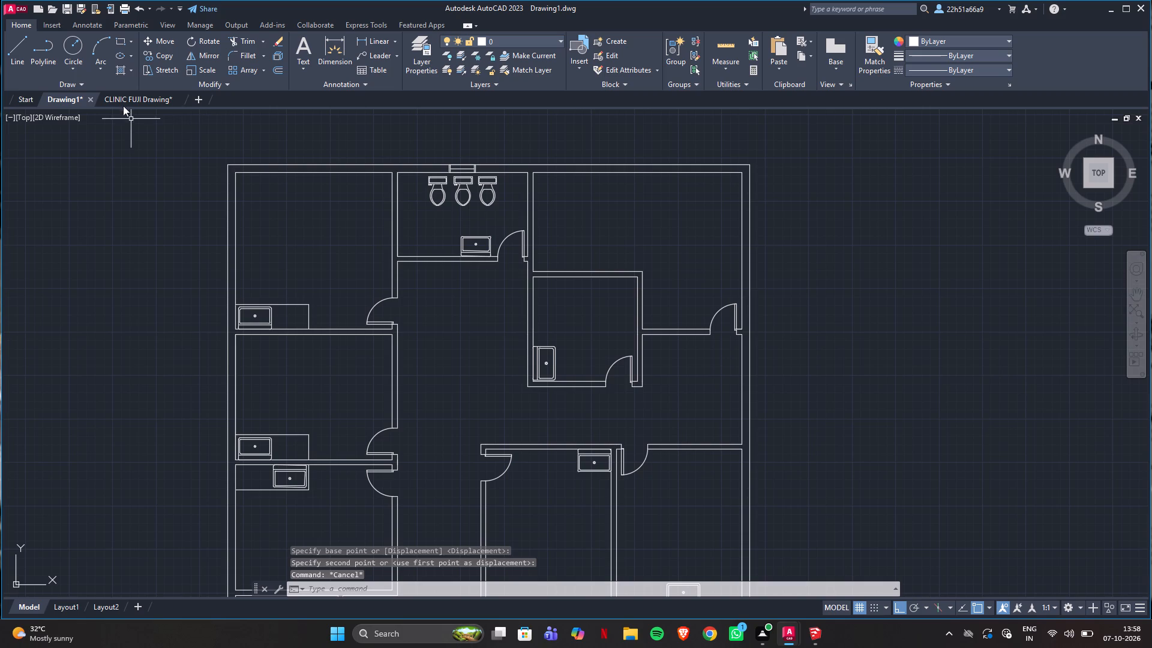
{"action": "left_click", "coordinate": [125, 95]}
{"action": "scroll", "coordinate": [381, 328], "scroll_direction": "down", "scroll_amount": 3}
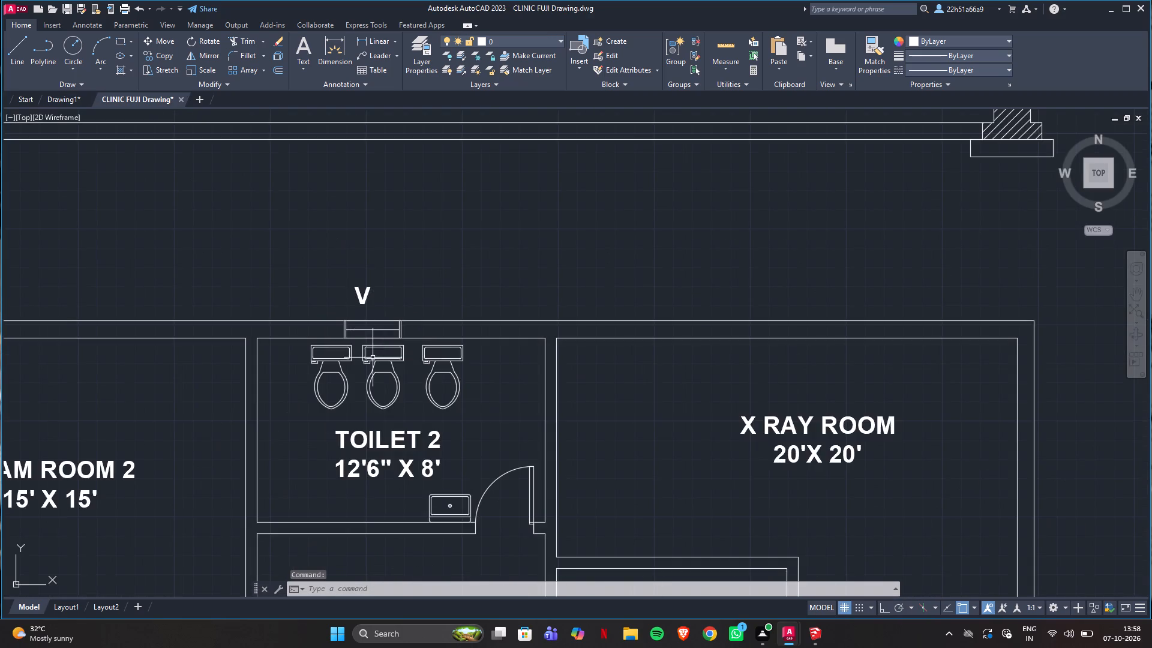
{"action": "scroll", "coordinate": [373, 364], "scroll_direction": "down", "scroll_amount": 2}
{"action": "middle_click_drag", "start_coordinate": [402, 391], "coordinate": [529, 274]}
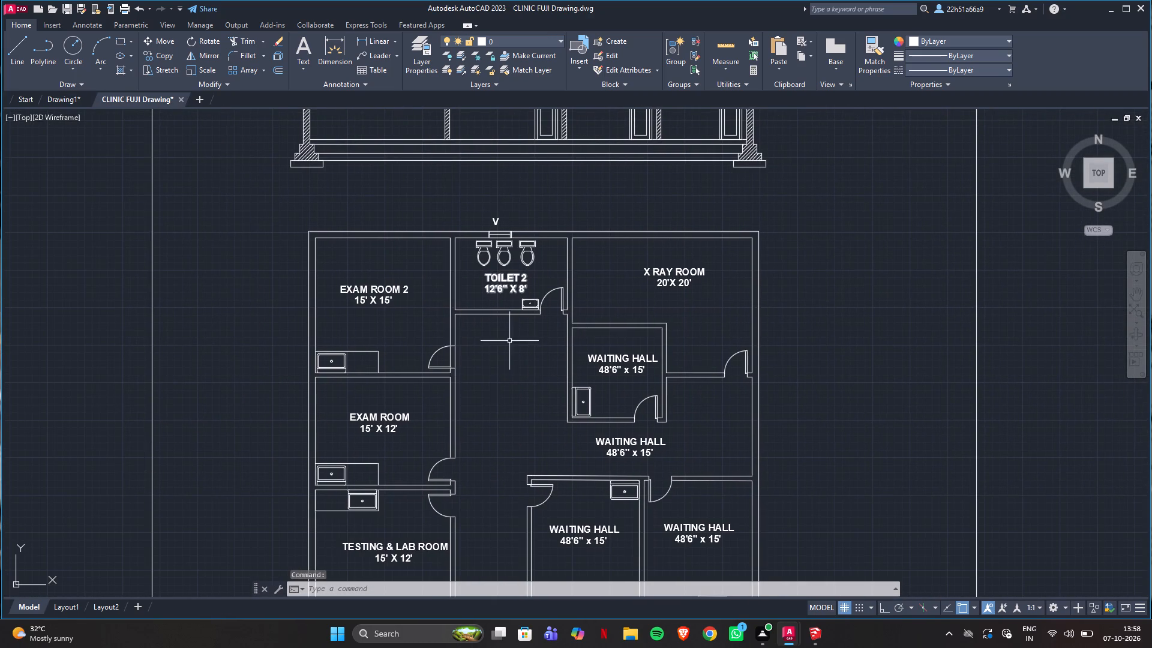
{"action": "middle_click_drag", "start_coordinate": [494, 400], "coordinate": [367, 311]}
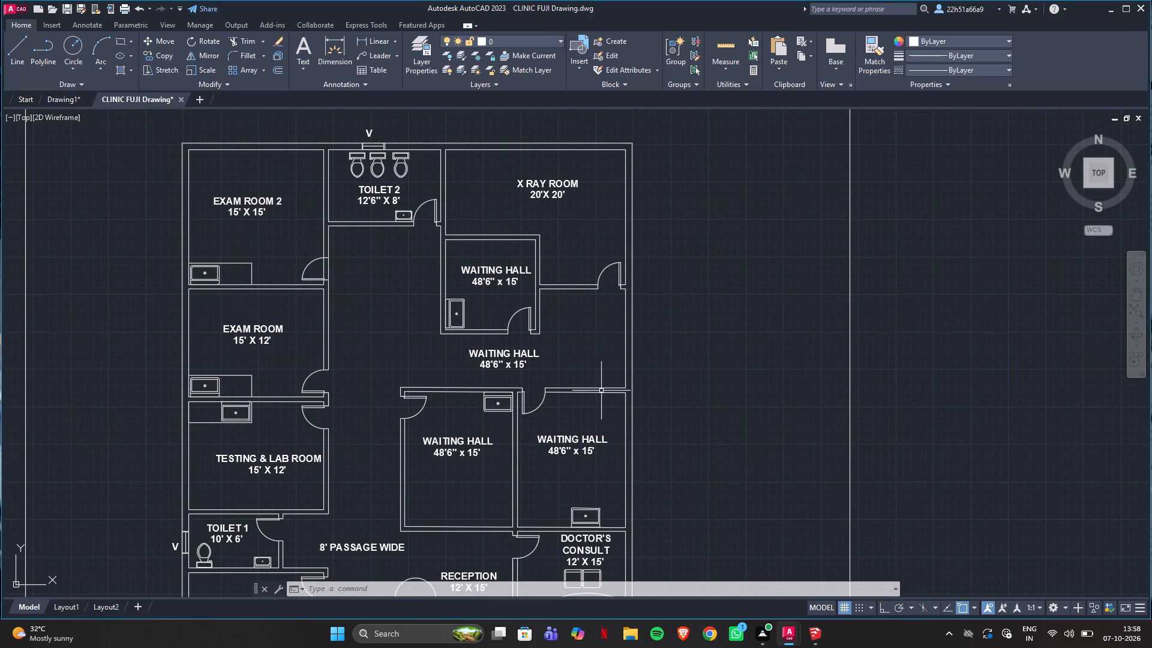
{"action": "middle_click_drag", "start_coordinate": [458, 455], "coordinate": [479, 271]}
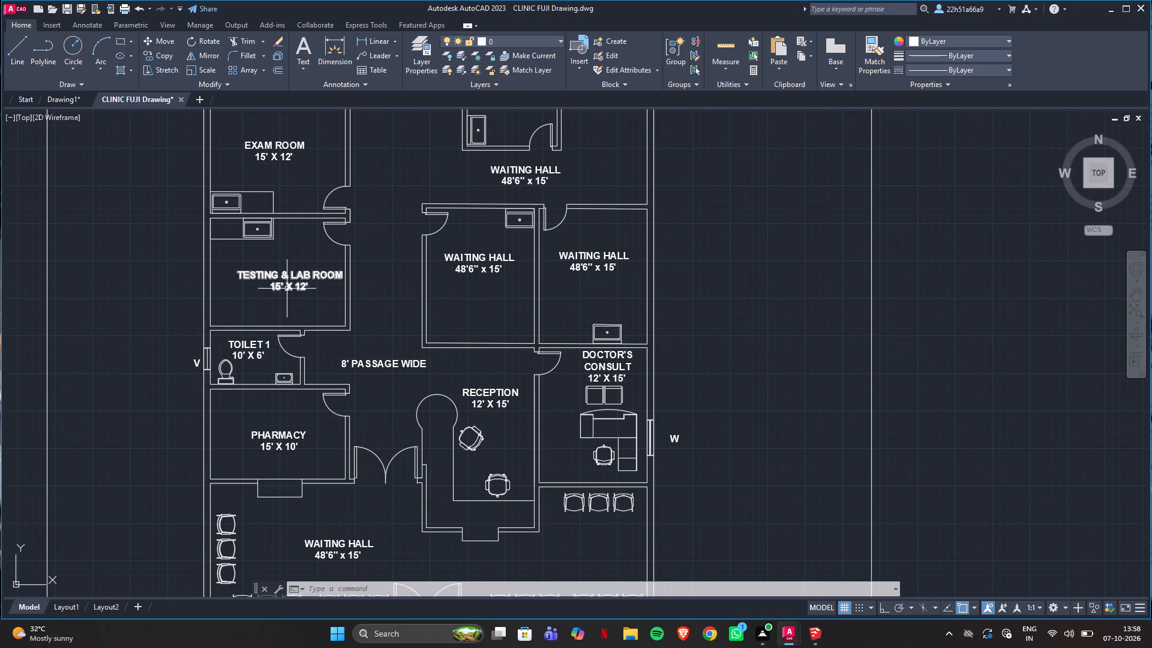
{"action": "scroll", "coordinate": [209, 359], "scroll_direction": "up", "scroll_amount": 2}
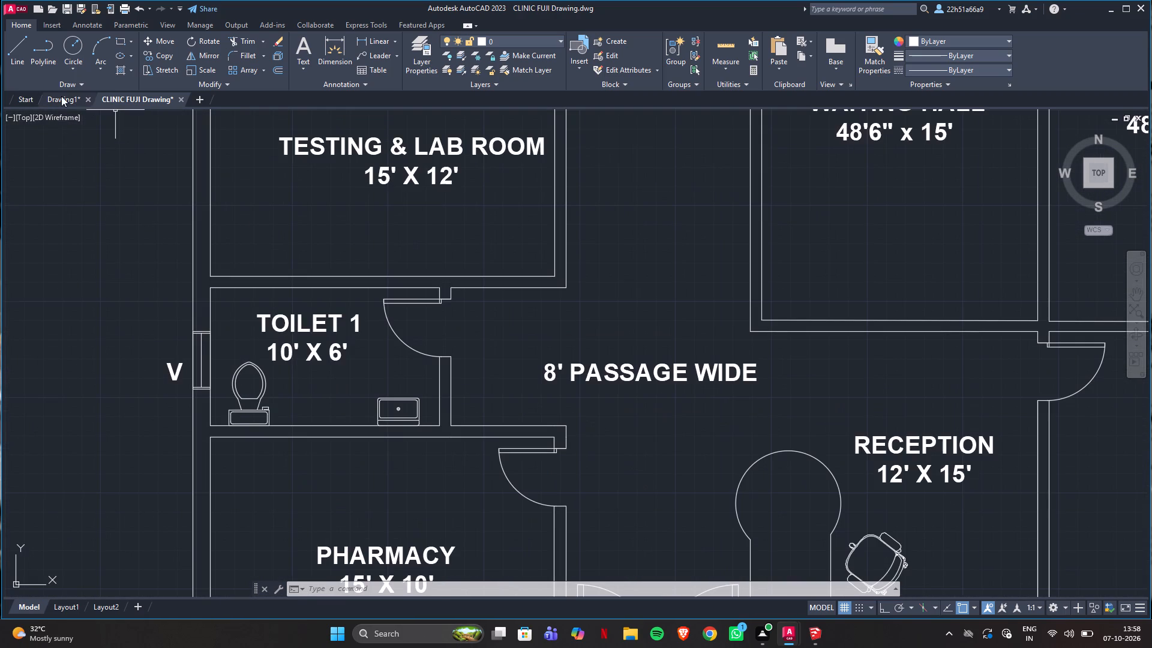
{"action": "left_click", "coordinate": [61, 96]}
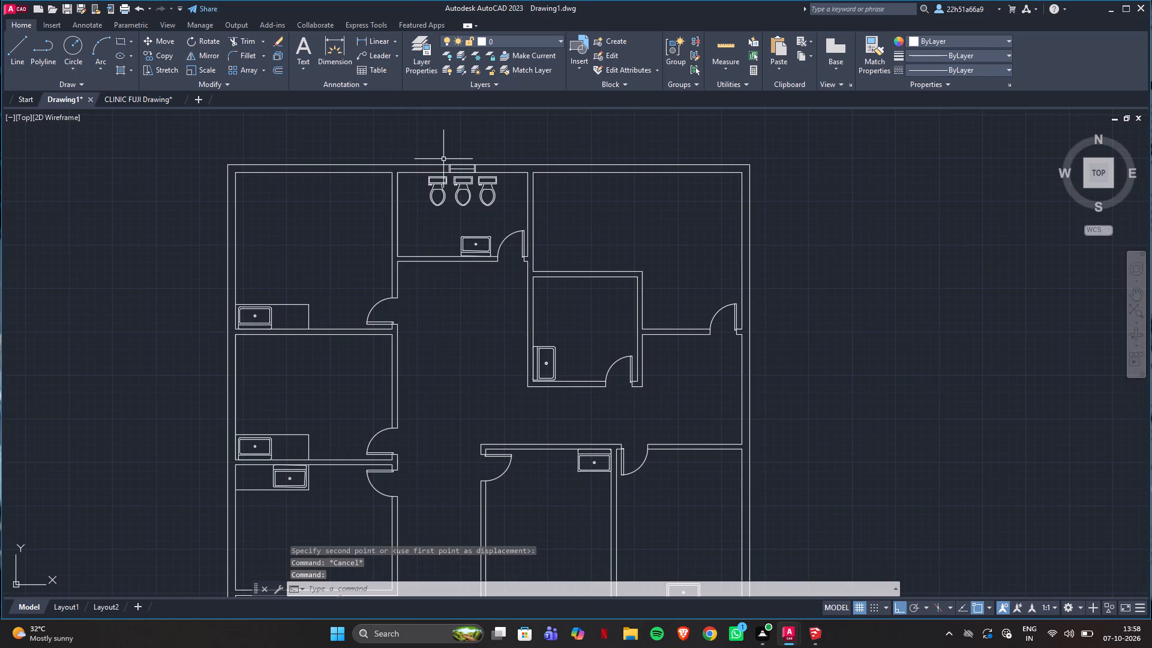
{"action": "scroll", "coordinate": [445, 382], "scroll_direction": "down", "scroll_amount": 2}
{"action": "middle_click_drag", "start_coordinate": [442, 380], "coordinate": [412, 256]}
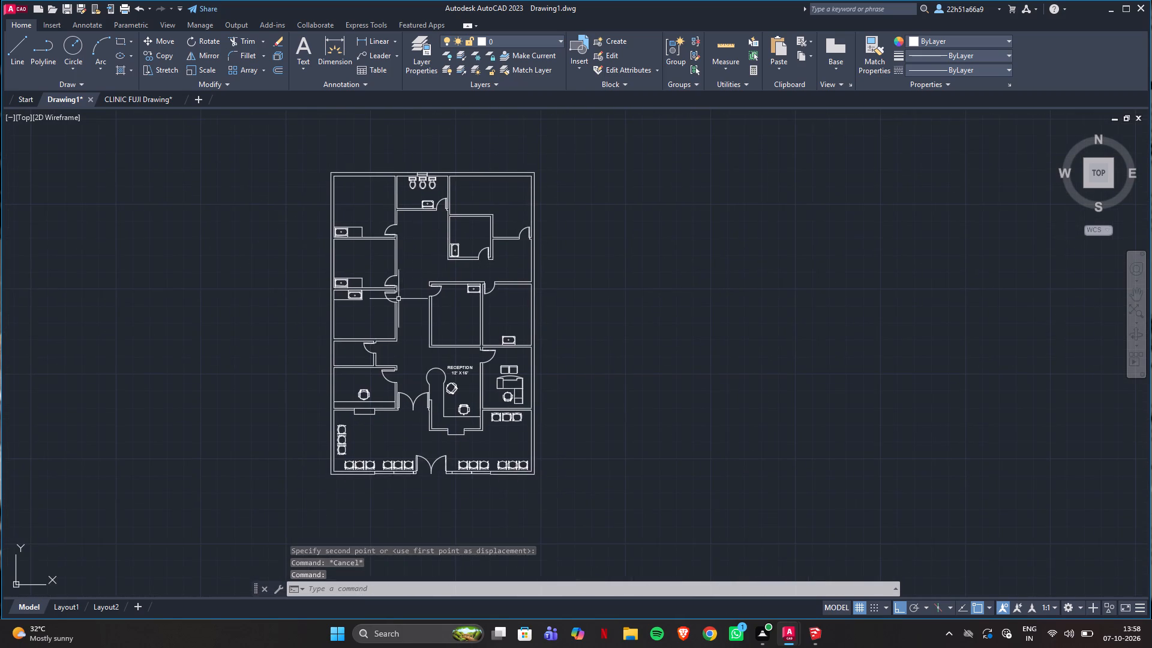
{"action": "scroll", "coordinate": [385, 314], "scroll_direction": "up", "scroll_amount": 2}
{"action": "left_click", "coordinate": [130, 90]}
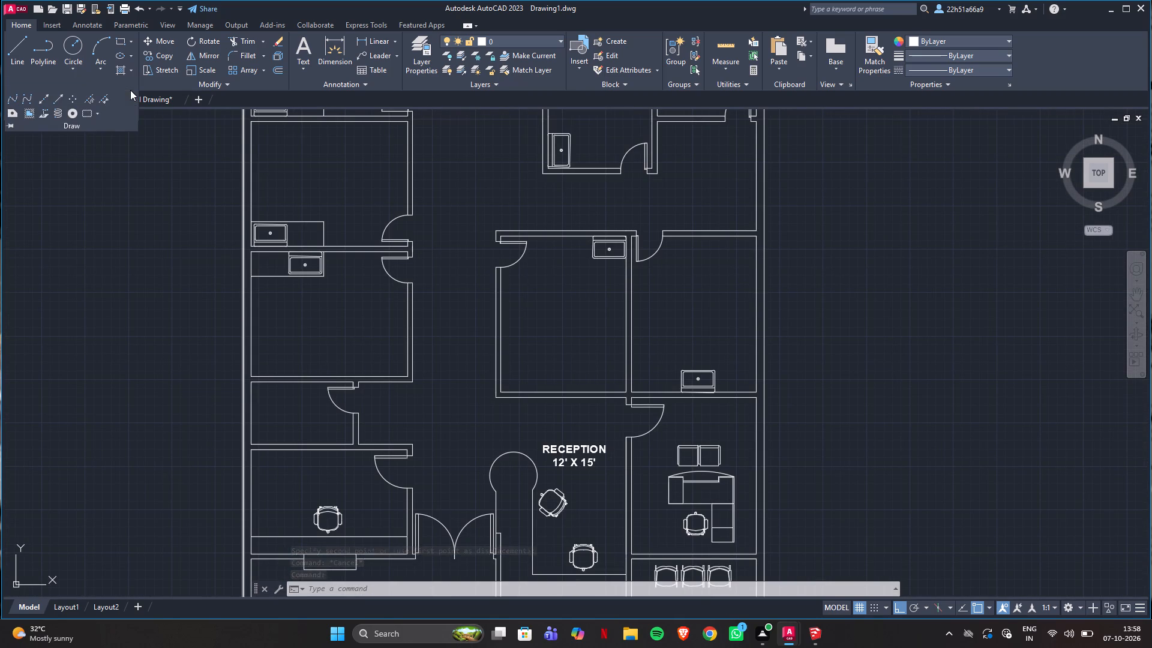
{"action": "left_click", "coordinate": [157, 95]}
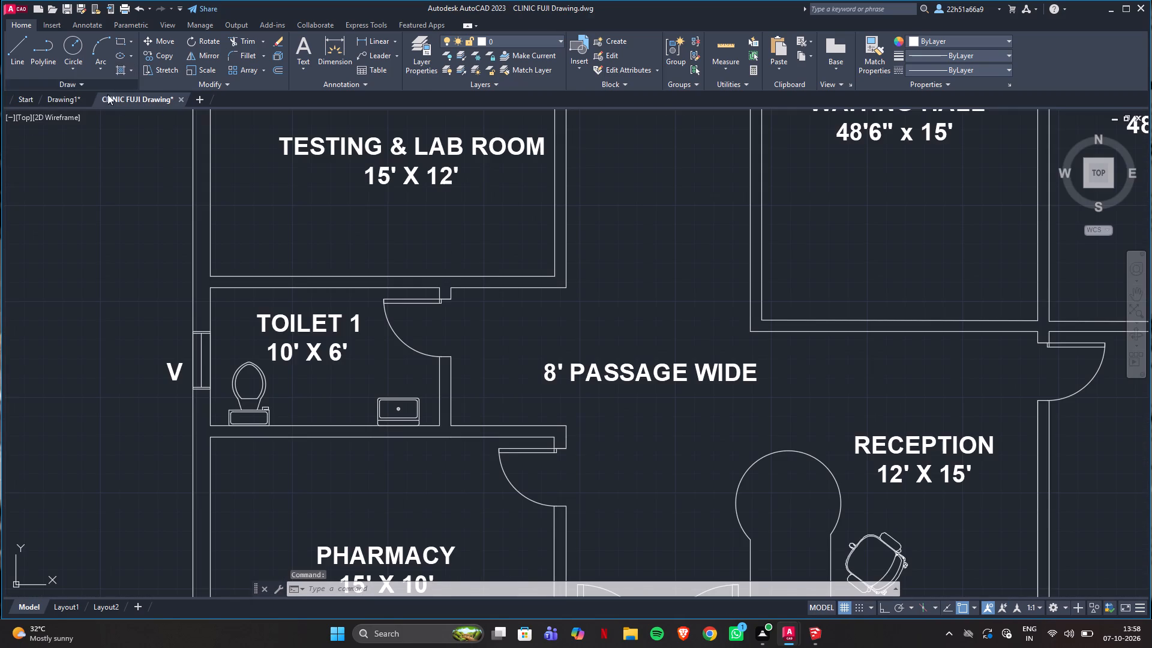
{"action": "scroll", "coordinate": [299, 367], "scroll_direction": "down", "scroll_amount": 3}
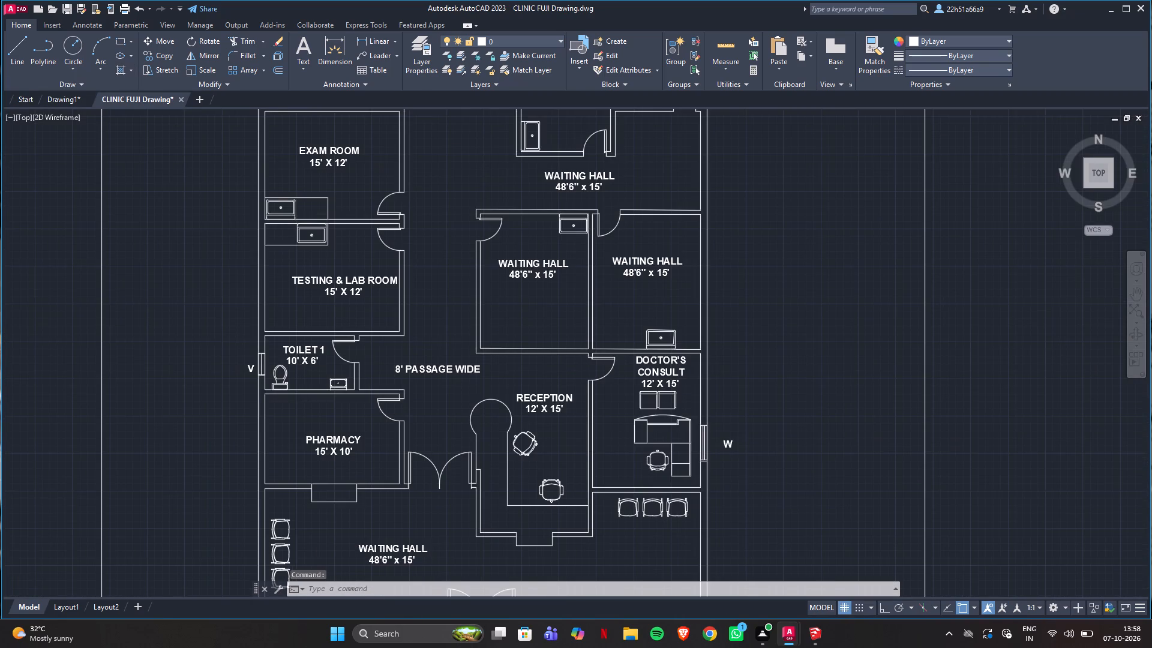
{"action": "scroll", "coordinate": [299, 367], "scroll_direction": "up", "scroll_amount": 1}
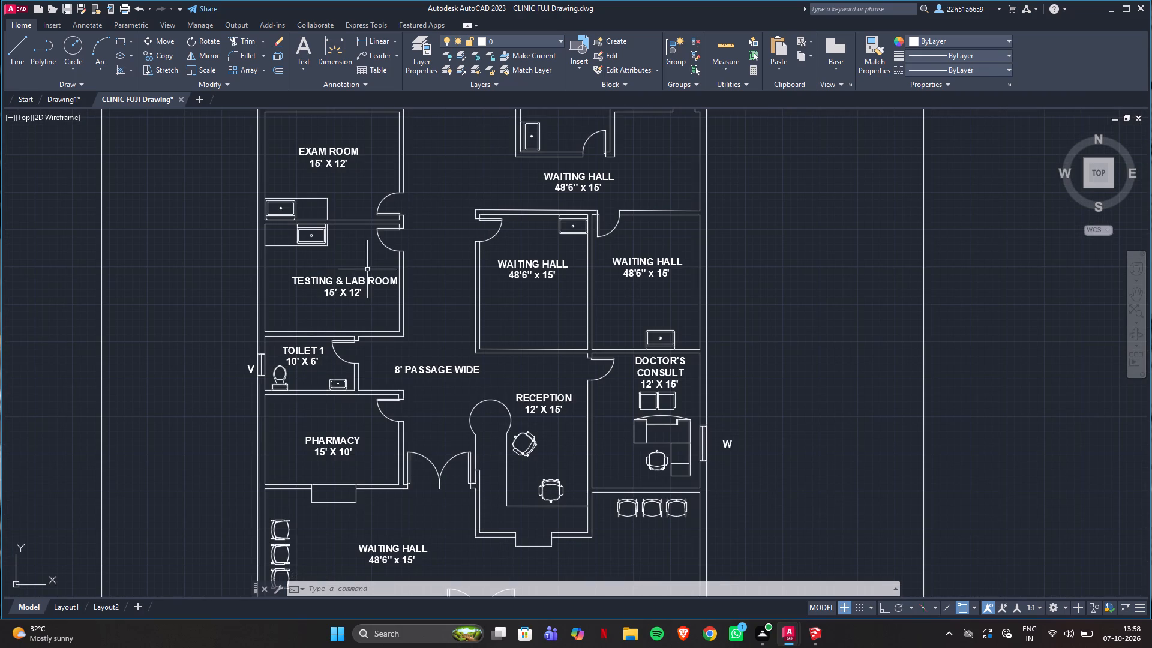
{"action": "scroll", "coordinate": [317, 377], "scroll_direction": "up", "scroll_amount": 2}
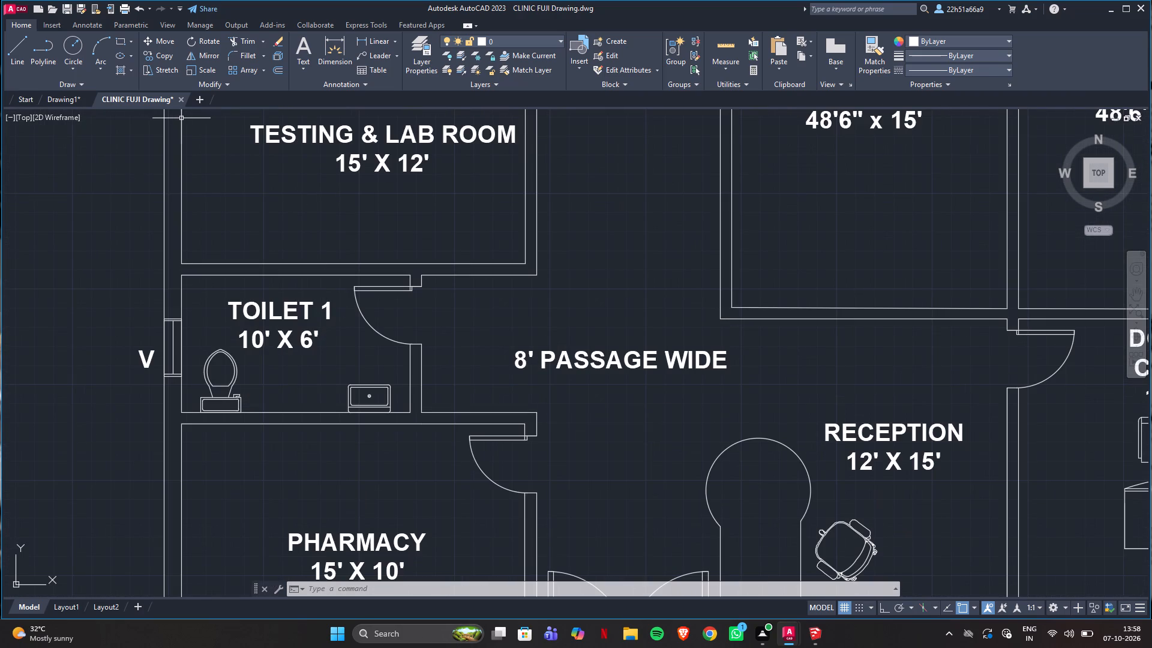
{"action": "left_click", "coordinate": [74, 100]}
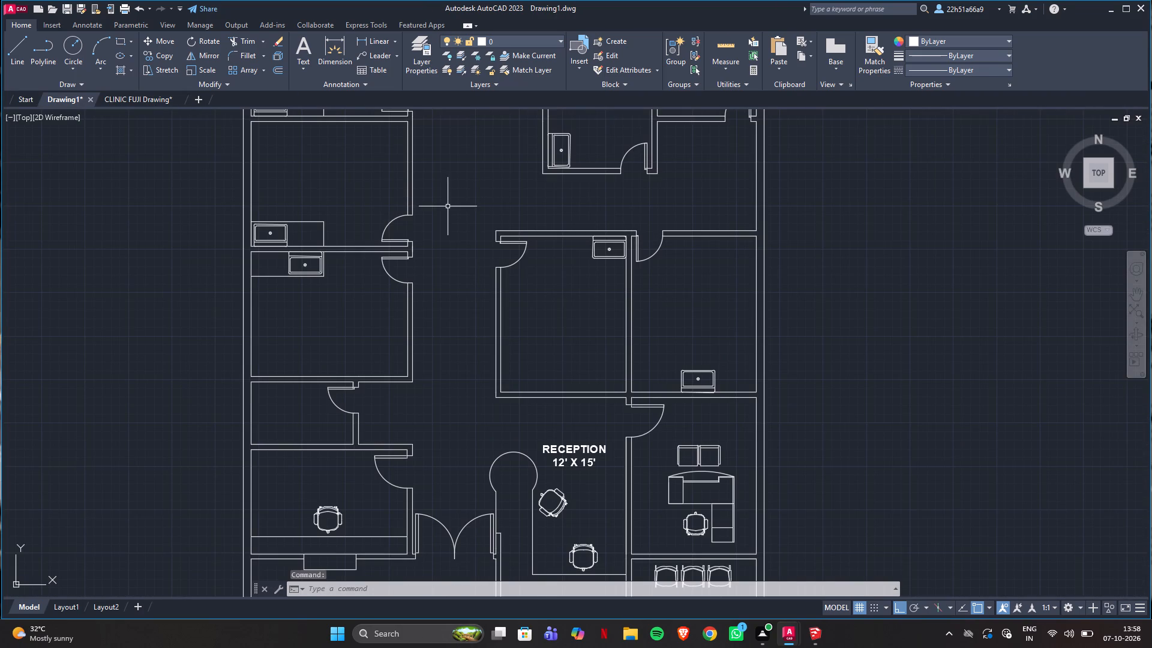
Copy the westernmost toilet of TOILET 2 to the empty area outside the west wall beside TOILET 1.
{"action": "middle_click_drag", "start_coordinate": [448, 206], "coordinate": [404, 420]}
{"action": "left_click", "coordinate": [413, 185]}
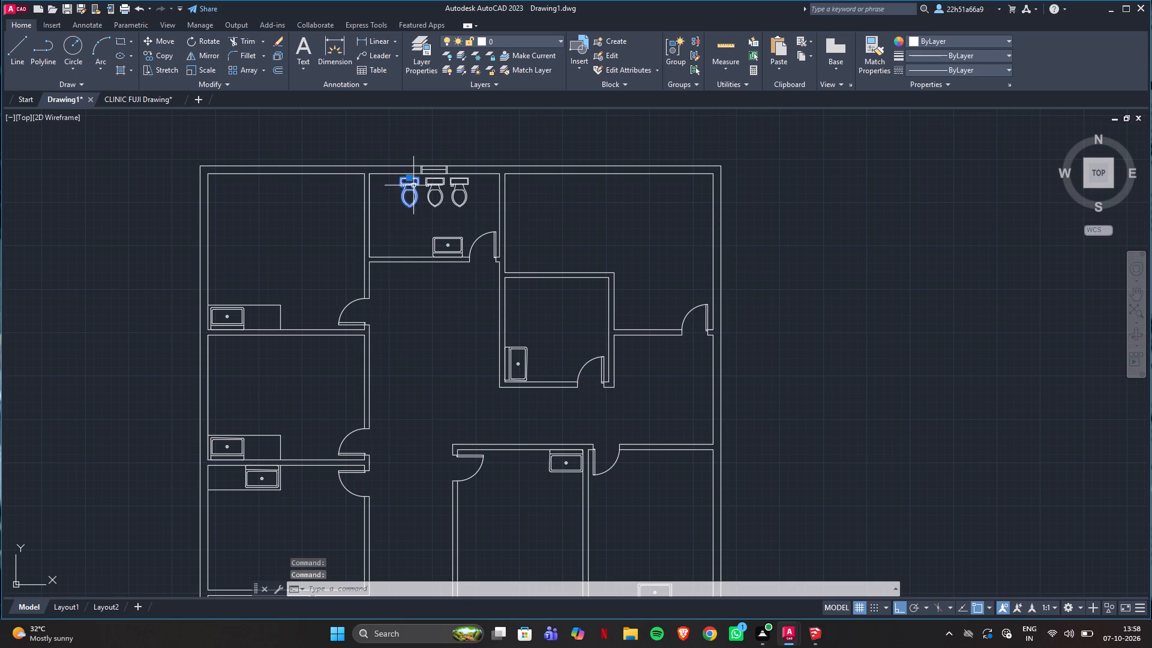
{"action": "left_click", "coordinate": [163, 53]}
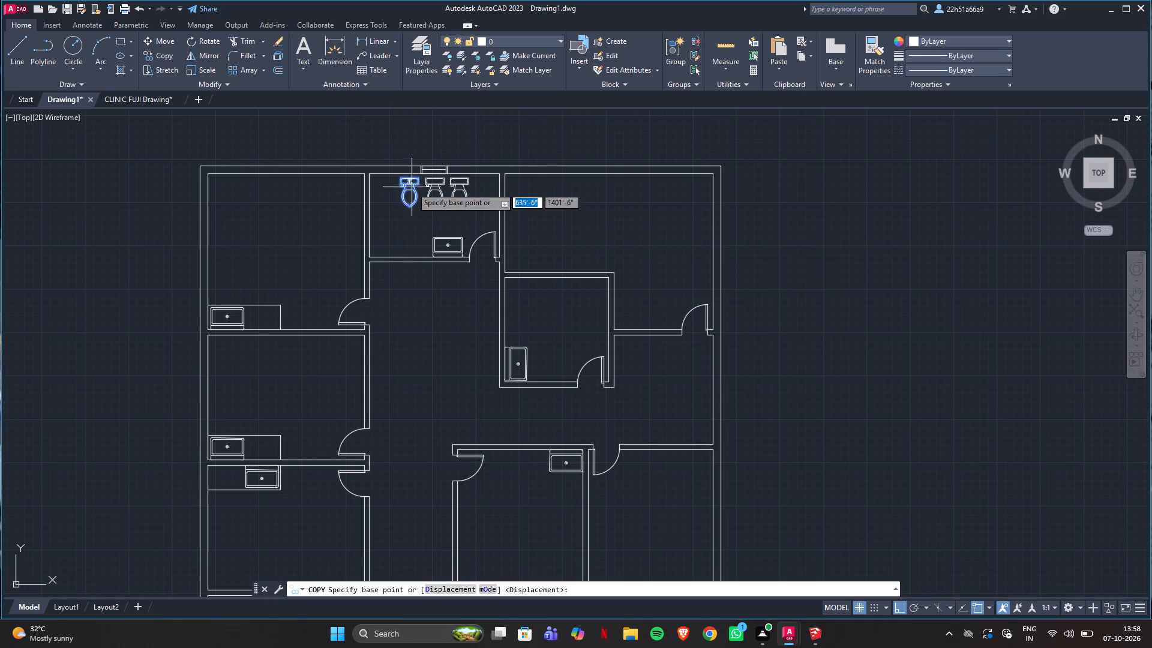
{"action": "left_click", "coordinate": [414, 191]}
{"action": "scroll", "coordinate": [308, 352], "scroll_direction": "down", "scroll_amount": 2}
{"action": "middle_click_drag", "start_coordinate": [308, 352], "coordinate": [426, 215]}
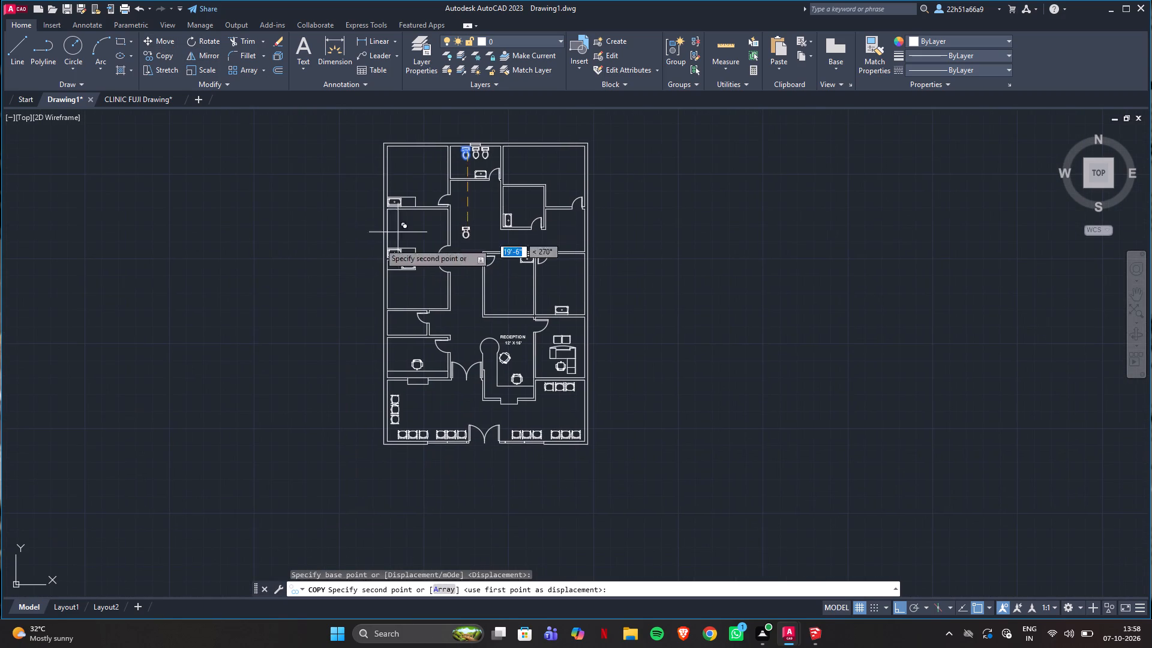
{"action": "left_click", "coordinate": [901, 605]}
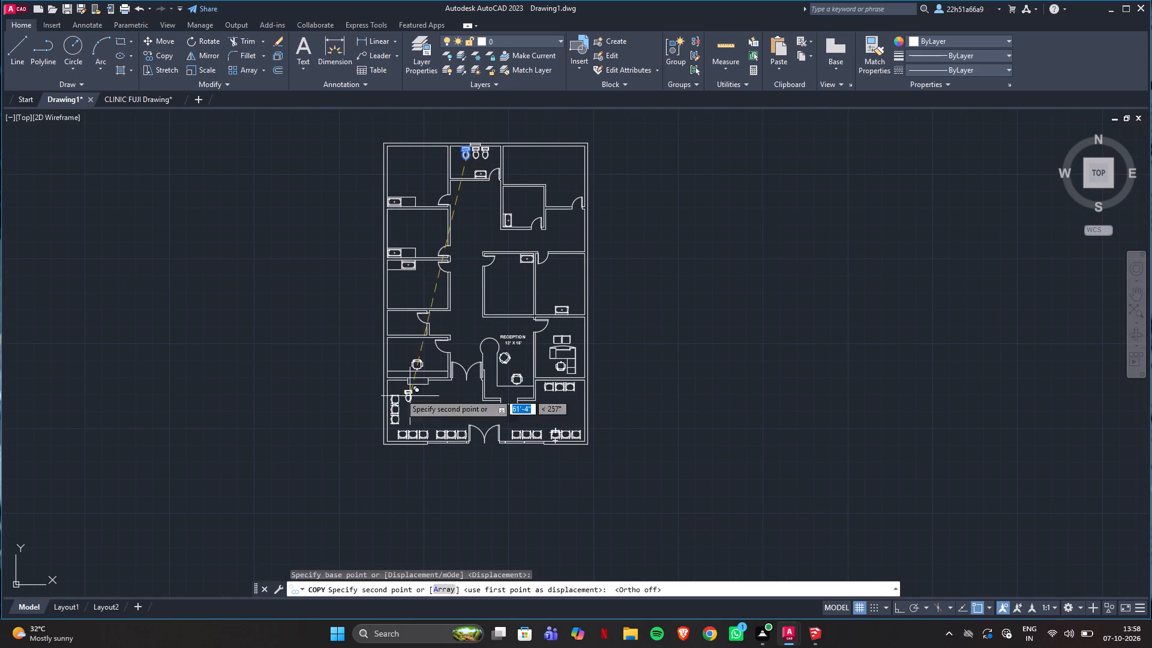
{"action": "scroll", "coordinate": [367, 350], "scroll_direction": "up", "scroll_amount": 2}
{"action": "scroll", "coordinate": [385, 292], "scroll_direction": "up", "scroll_amount": 2}
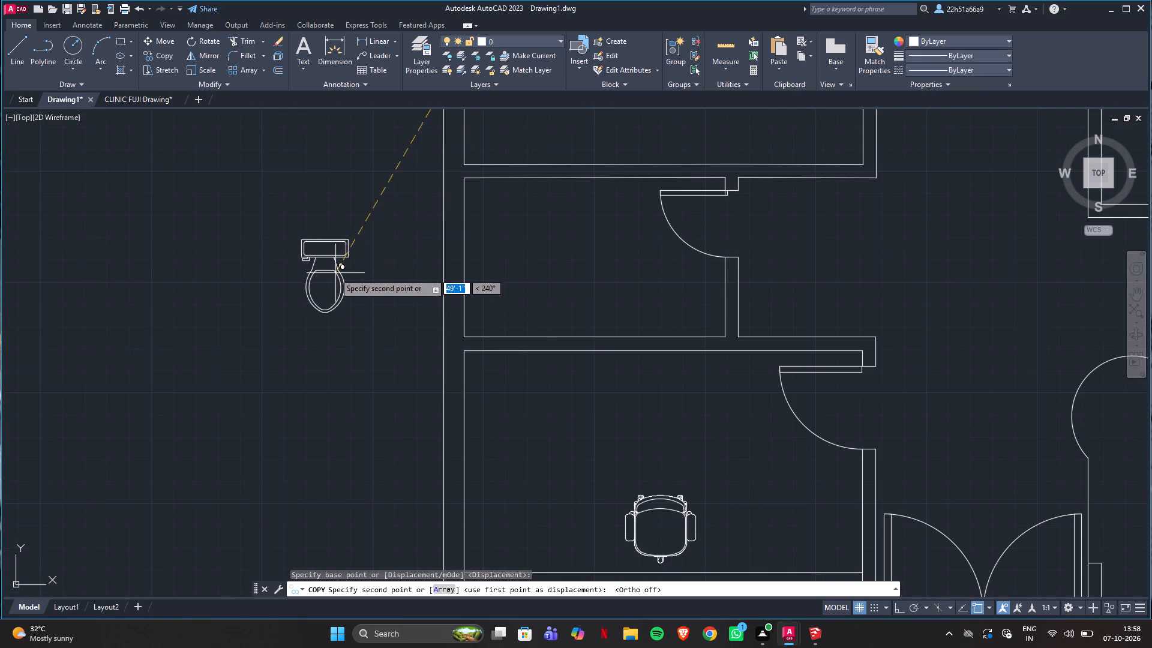
{"action": "left_click", "coordinate": [322, 268]}
{"action": "key", "text": "Escape"}
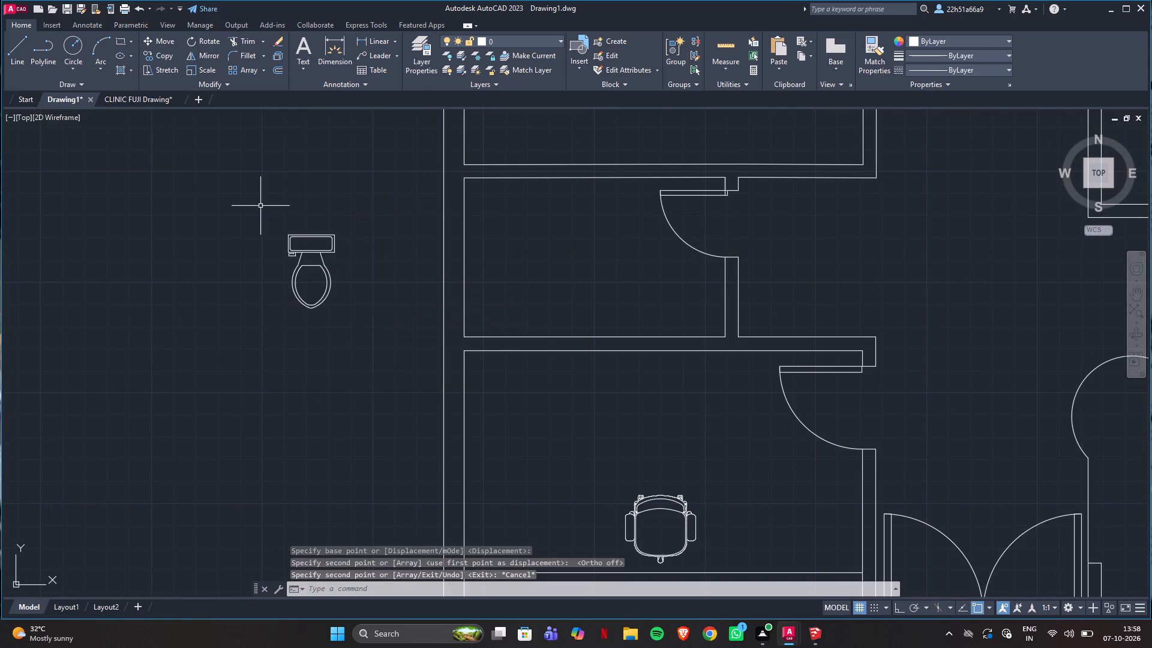
Rotate the copied toilet 180° about its tank's corner so the bowl points north.
{"action": "left_click", "coordinate": [260, 206]}
{"action": "left_click", "coordinate": [363, 337]}
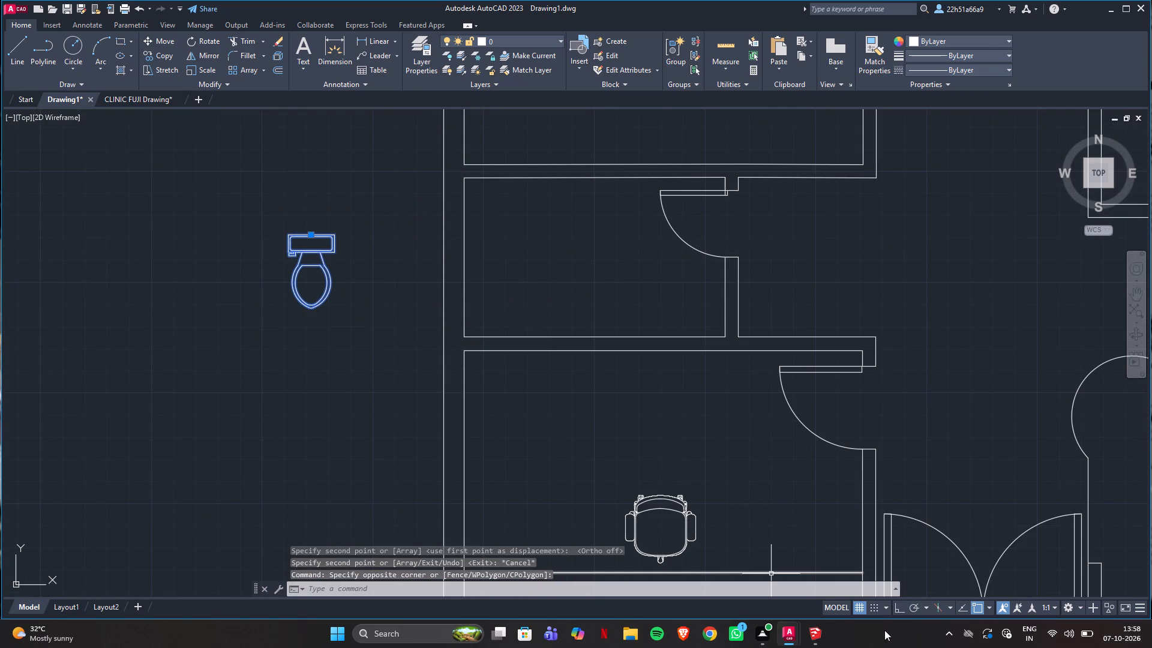
{"action": "left_click", "coordinate": [897, 605]}
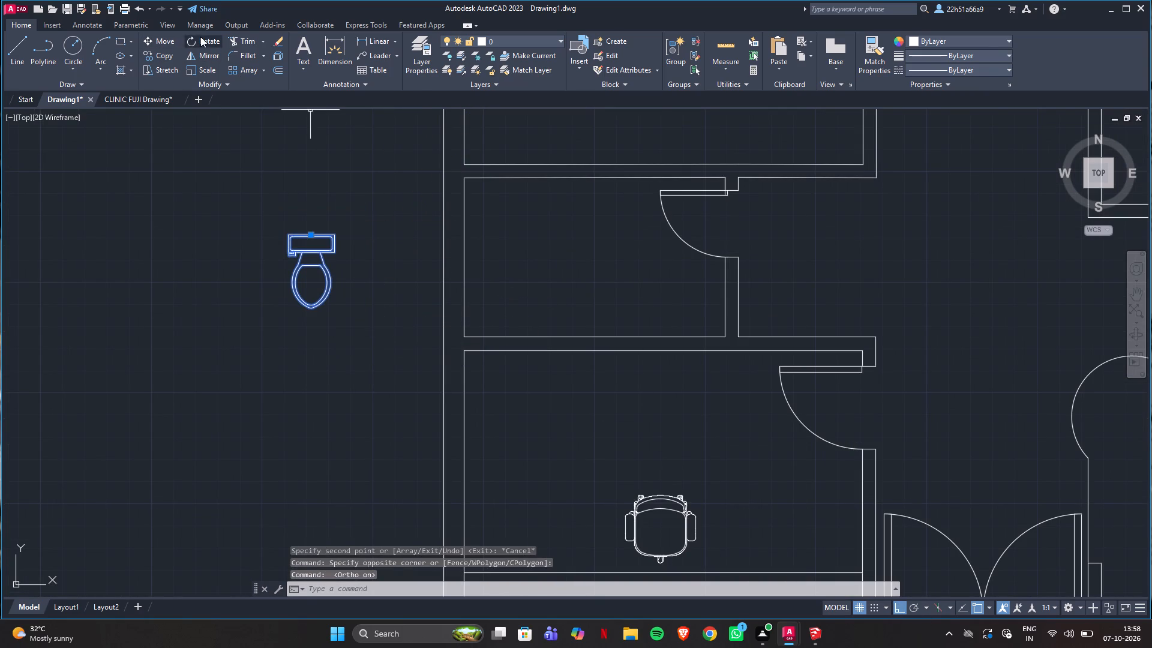
{"action": "left_click", "coordinate": [200, 37]}
{"action": "left_click", "coordinate": [335, 235]}
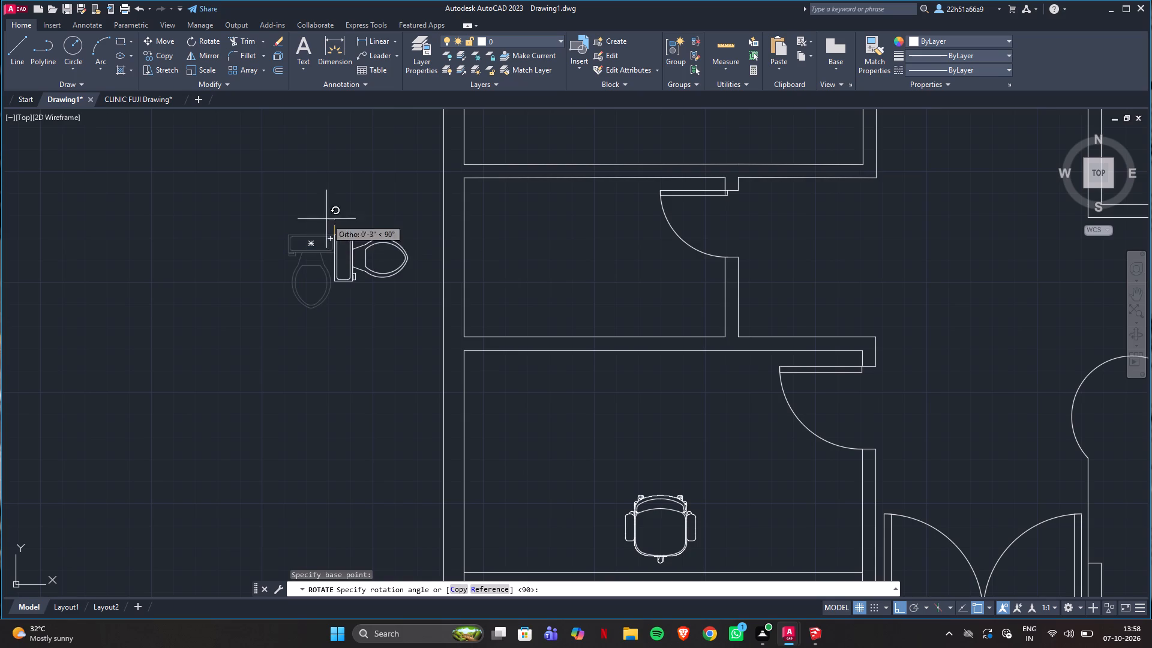
{"action": "left_click", "coordinate": [202, 208]}
Move the rotated toilet into TOILET 1, setting its tank against the south wall near the west wall.
{"action": "left_click", "coordinate": [329, 142]}
{"action": "left_click", "coordinate": [412, 283]}
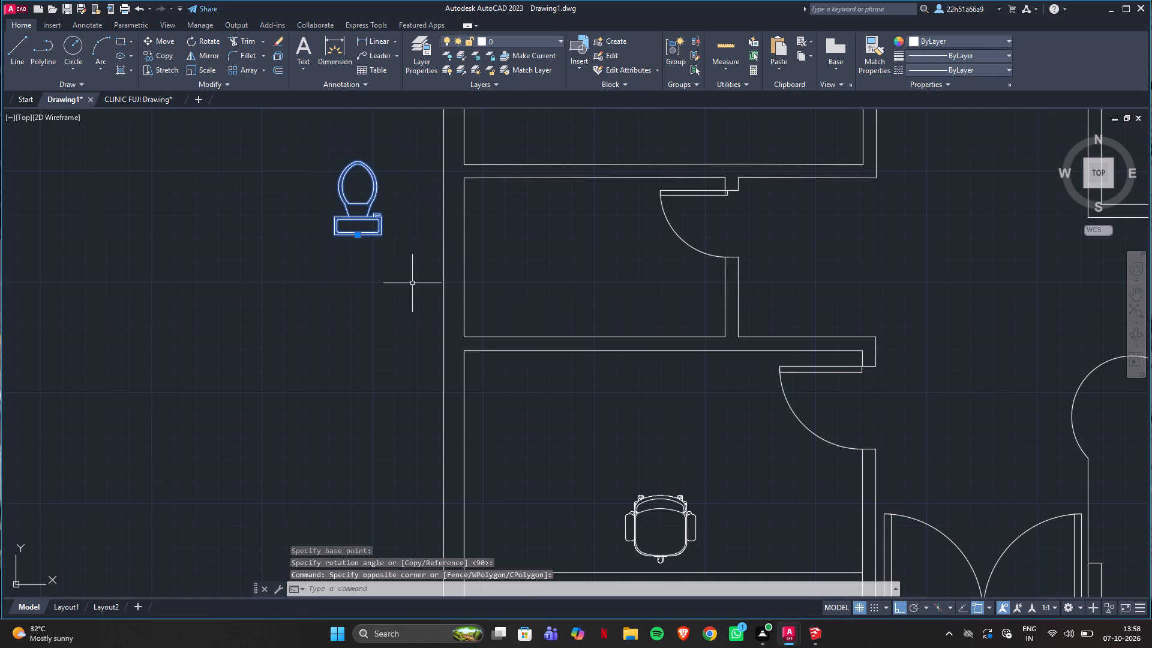
{"action": "left_click", "coordinate": [166, 40]}
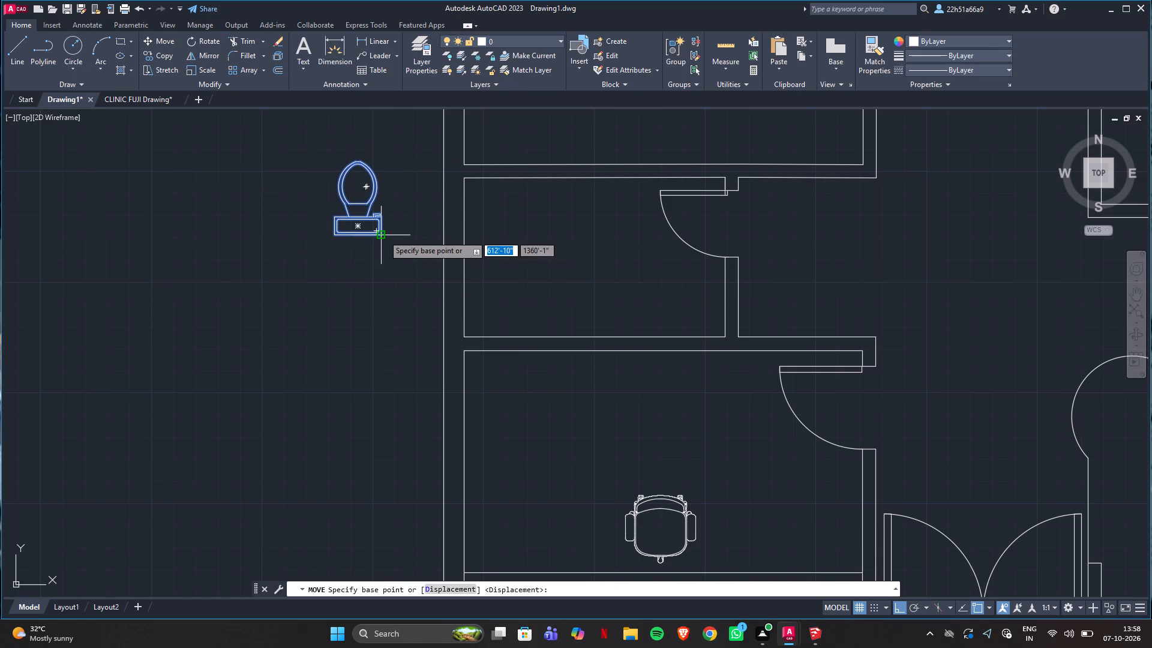
{"action": "left_click", "coordinate": [898, 604]}
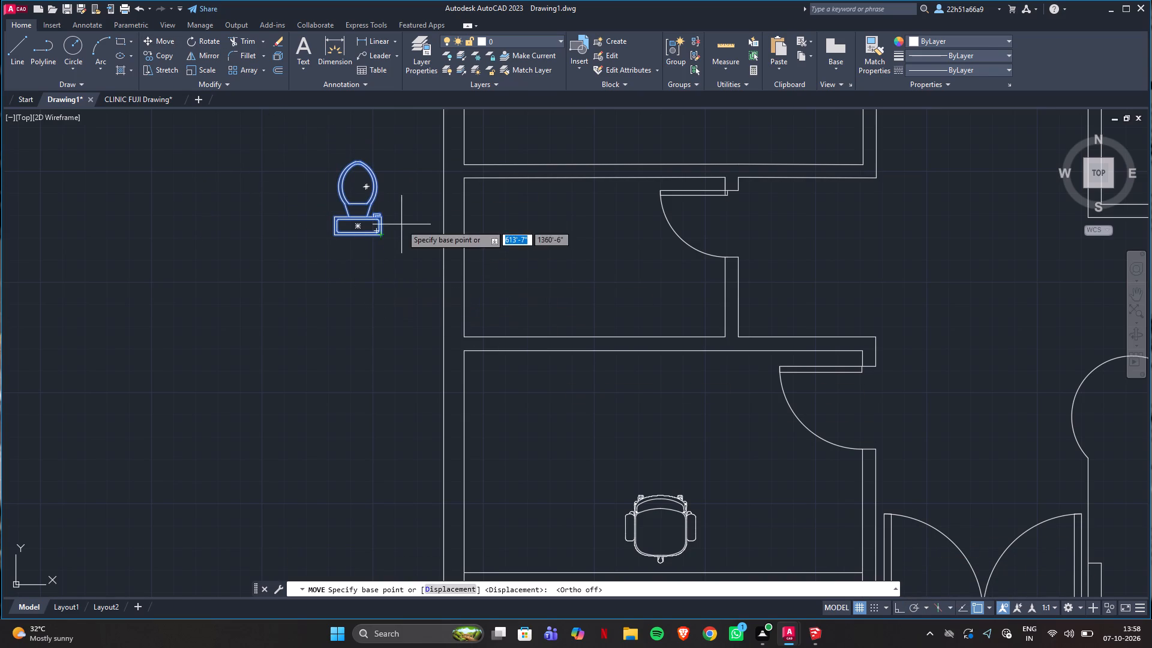
{"action": "left_click", "coordinate": [382, 235]}
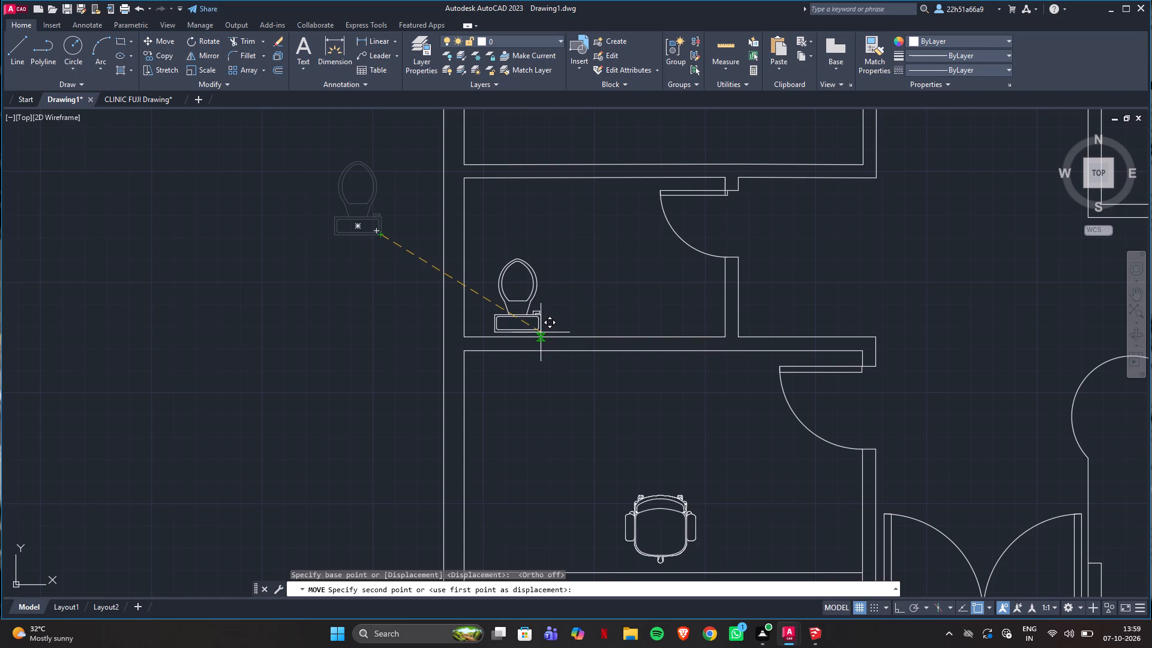
{"action": "left_click", "coordinate": [541, 332]}
{"action": "middle_click_drag", "start_coordinate": [565, 291], "coordinate": [476, 289]}
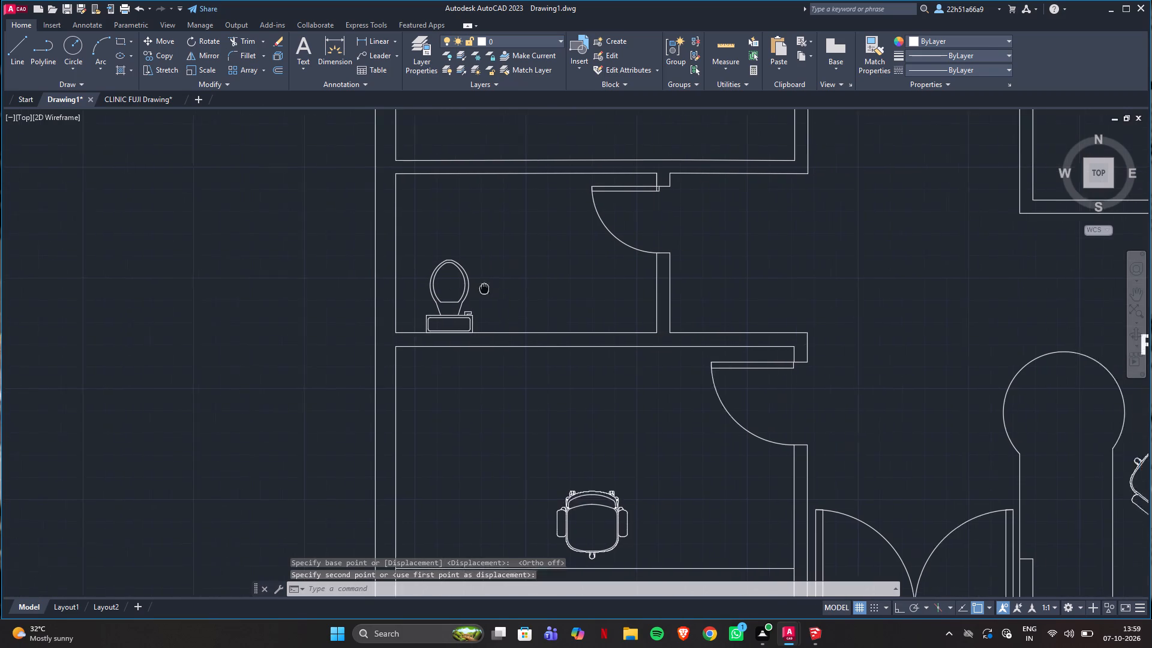
{"action": "middle_click_drag", "start_coordinate": [476, 289], "coordinate": [475, 290]}
Copy the washbasin from TOILET 1 in CLINIC FUJI Drawing into Drawing1's TOILET 1, against the south wall near the east wall.
{"action": "left_click", "coordinate": [149, 101]}
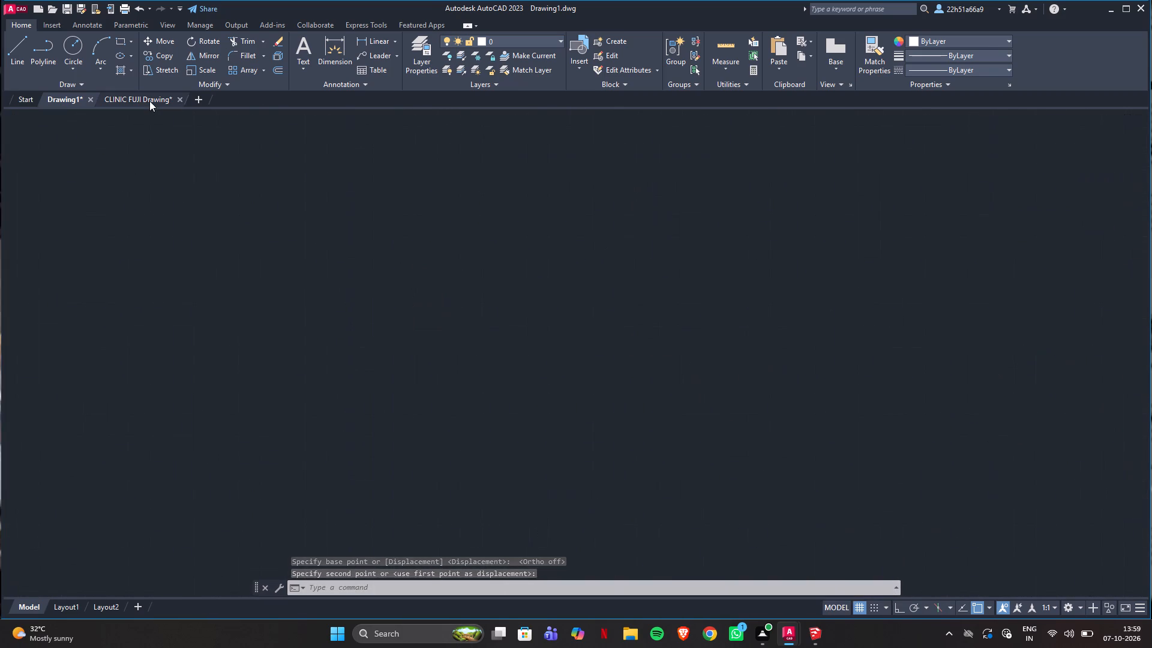
{"action": "left_click", "coordinate": [62, 96]}
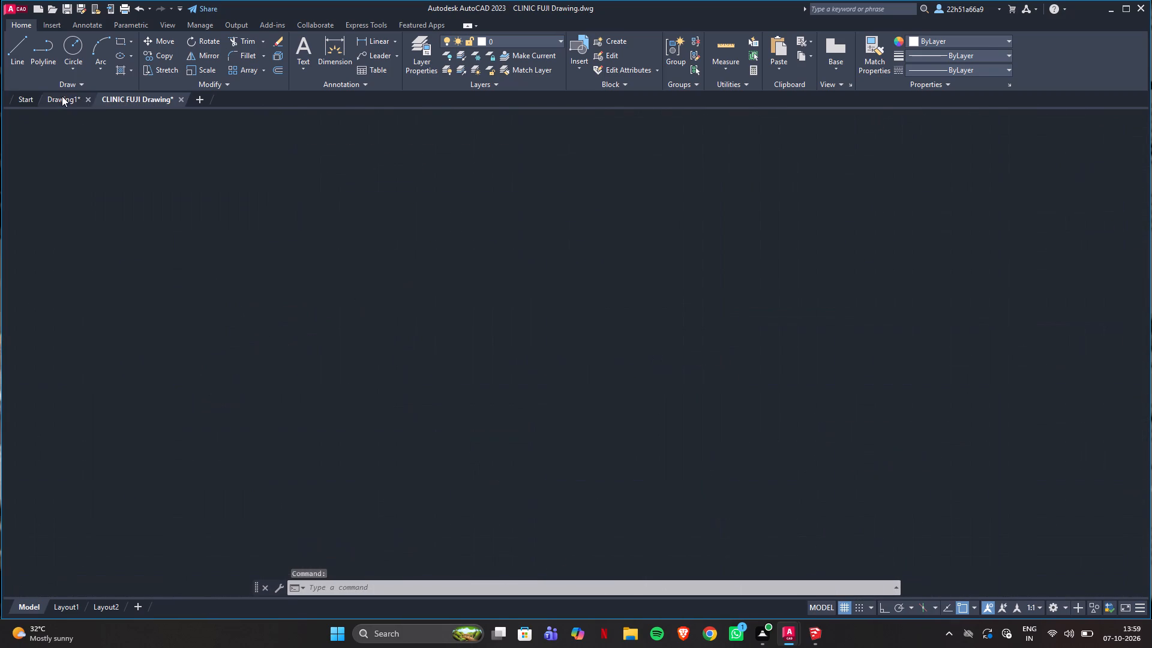
{"action": "middle_click_drag", "start_coordinate": [539, 399], "coordinate": [431, 417]}
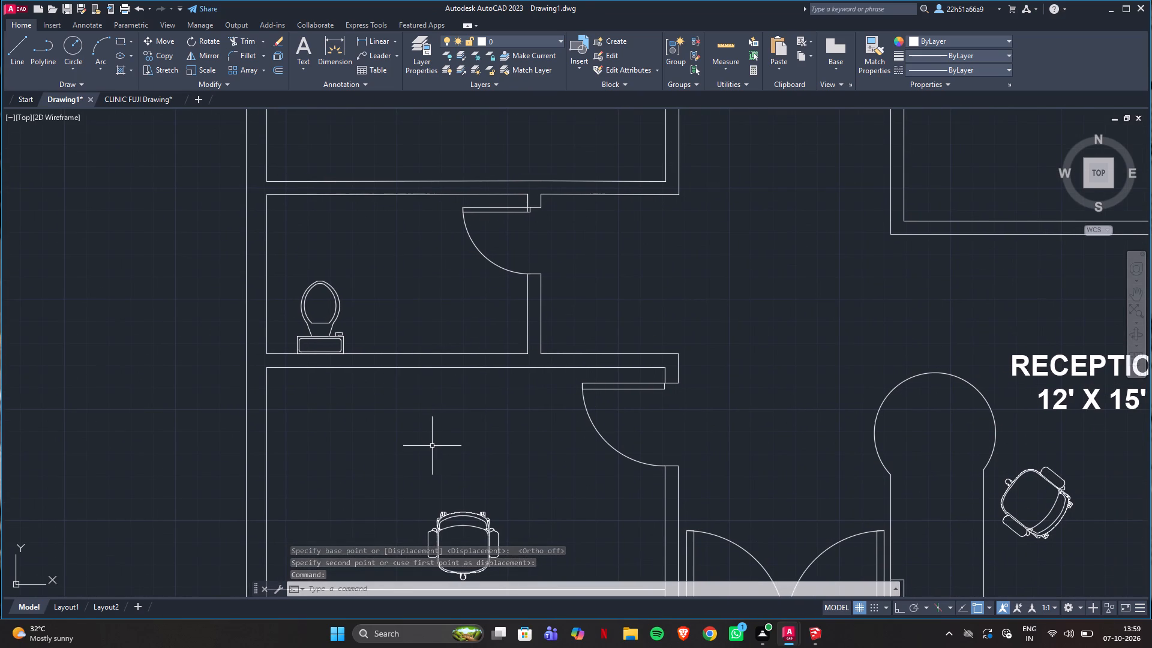
{"action": "scroll", "coordinate": [443, 374], "scroll_direction": "up", "scroll_amount": 1}
{"action": "left_click", "coordinate": [128, 98]}
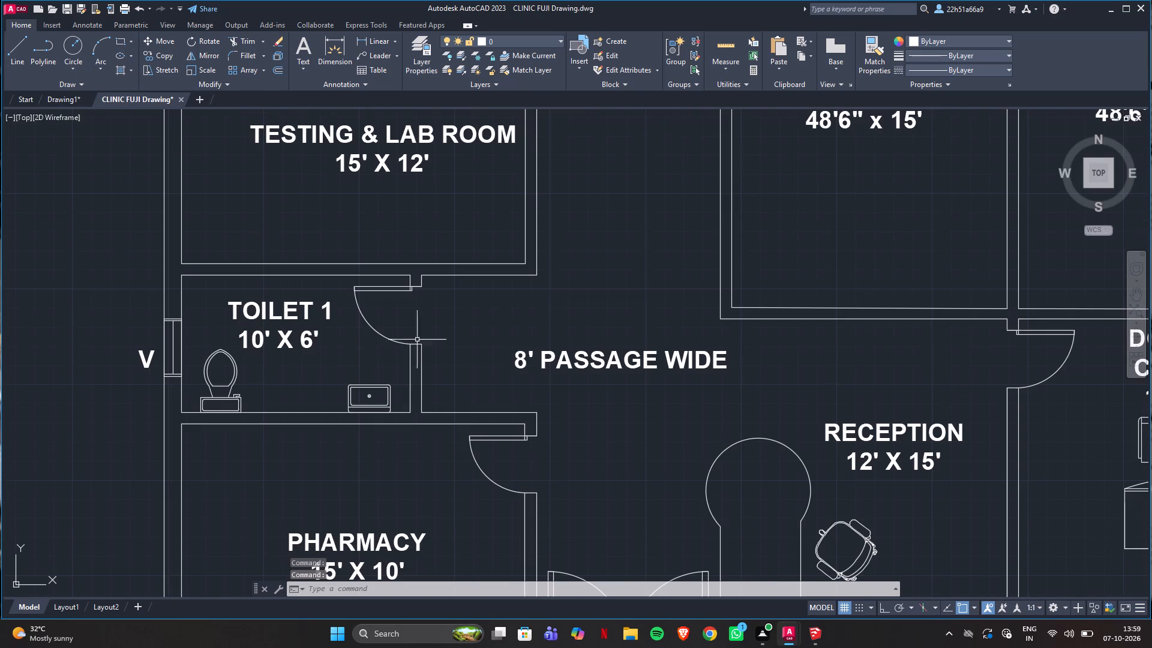
{"action": "left_click", "coordinate": [389, 390]}
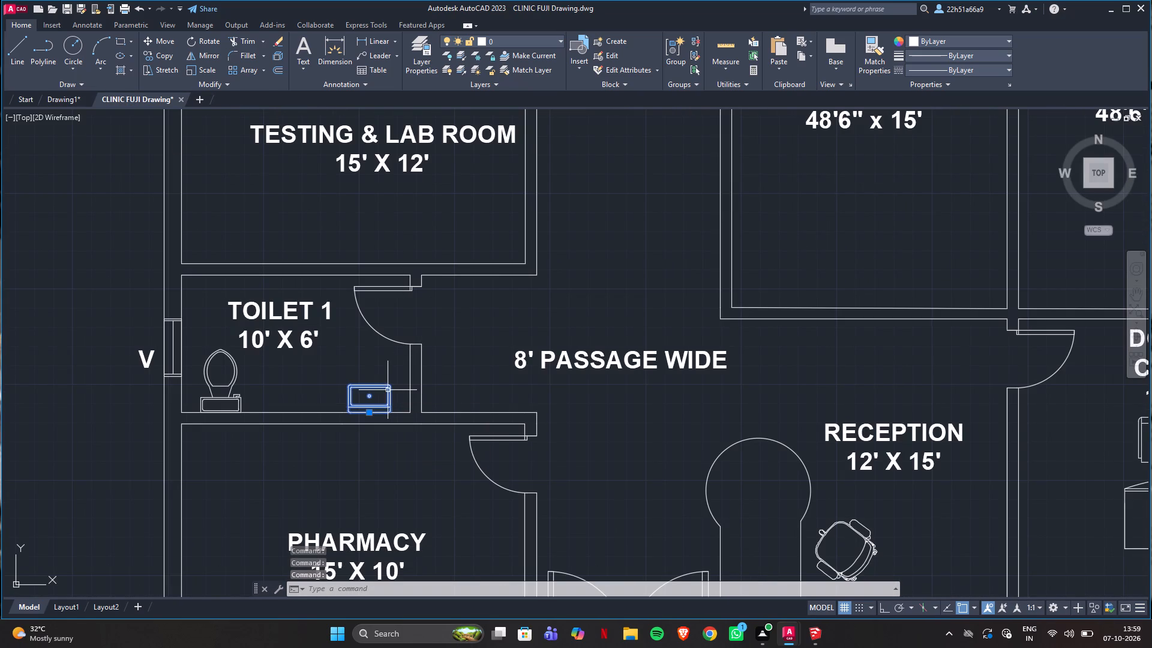
{"action": "key", "text": "ctrl+c"}
{"action": "left_click", "coordinate": [44, 102]}
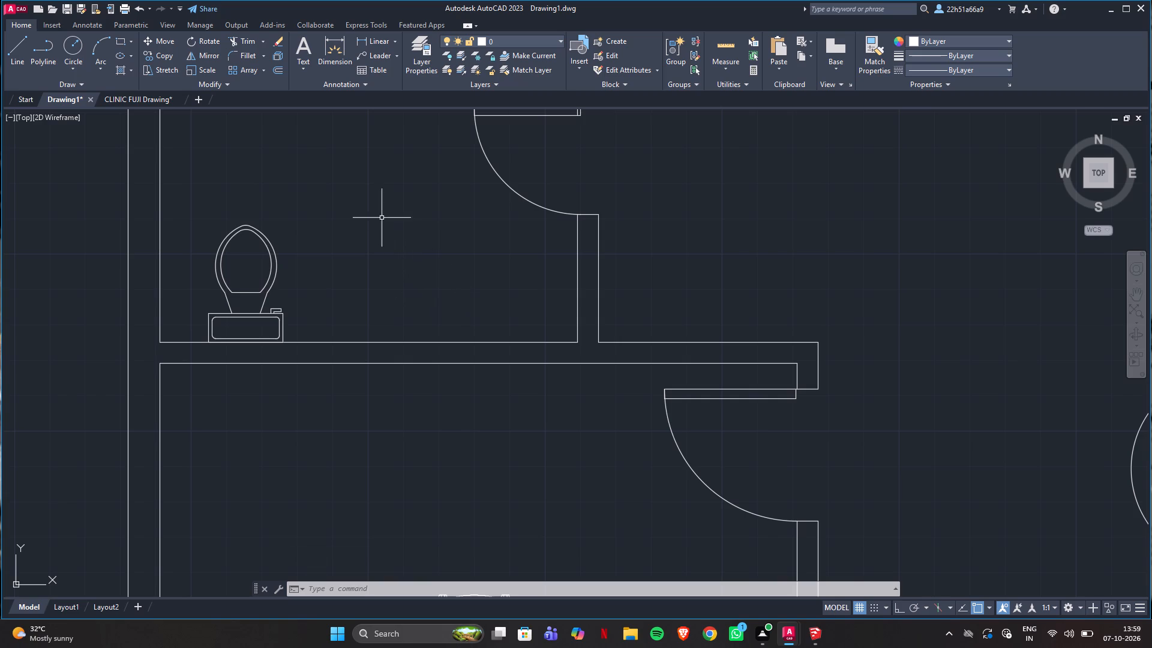
{"action": "key", "text": "ctrl+v"}
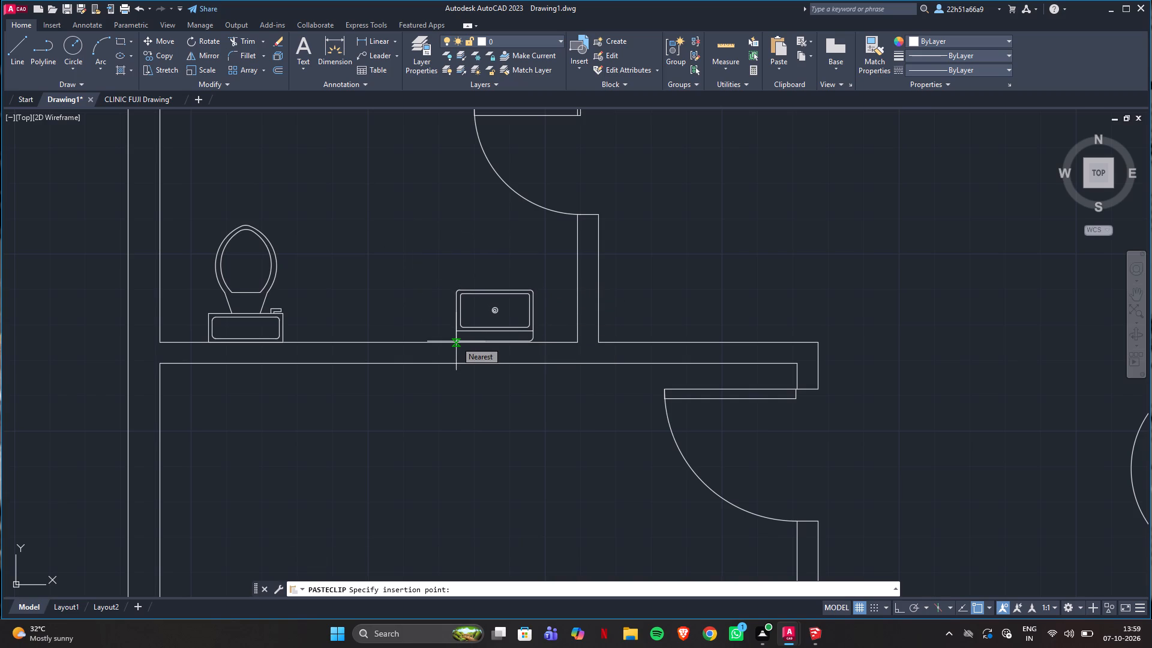
{"action": "left_click", "coordinate": [456, 343]}
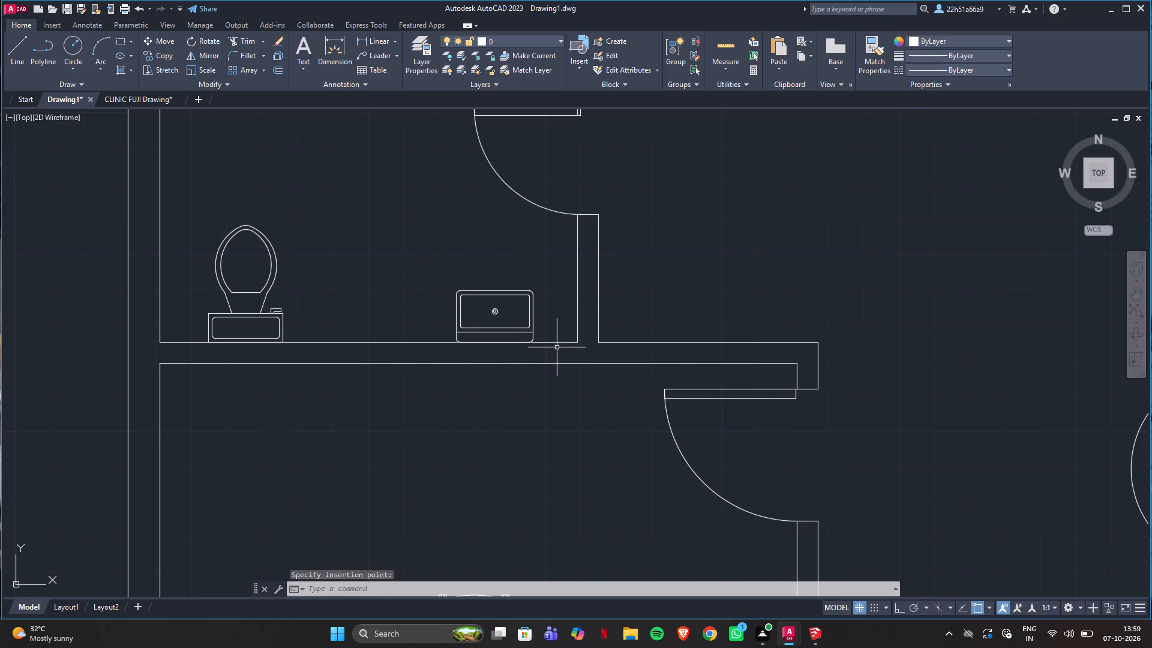
Copy the V opening in TOILET 2's north wall to the empty area outside the building north of it.
{"action": "scroll", "coordinate": [439, 208], "scroll_direction": "down", "scroll_amount": 1}
{"action": "middle_click_drag", "start_coordinate": [439, 208], "coordinate": [458, 452]}
{"action": "scroll", "coordinate": [458, 452], "scroll_direction": "down", "scroll_amount": 2}
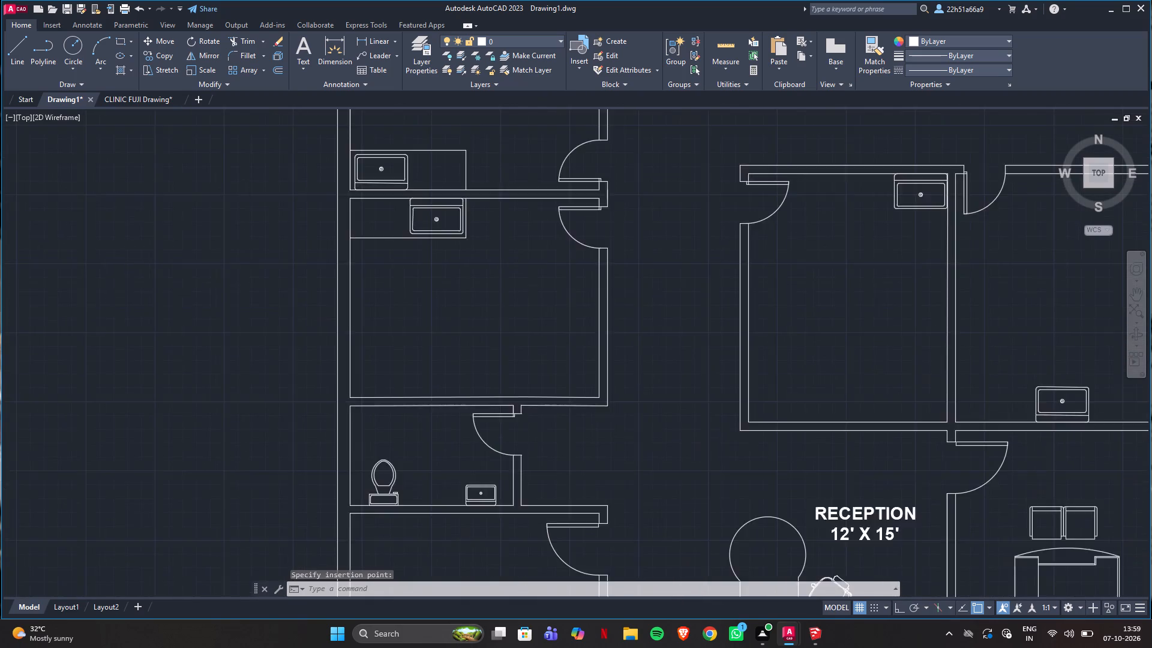
{"action": "scroll", "coordinate": [458, 452], "scroll_direction": "down", "scroll_amount": 2}
{"action": "scroll", "coordinate": [515, 241], "scroll_direction": "up", "scroll_amount": 3}
{"action": "scroll", "coordinate": [508, 378], "scroll_direction": "up", "scroll_amount": 2}
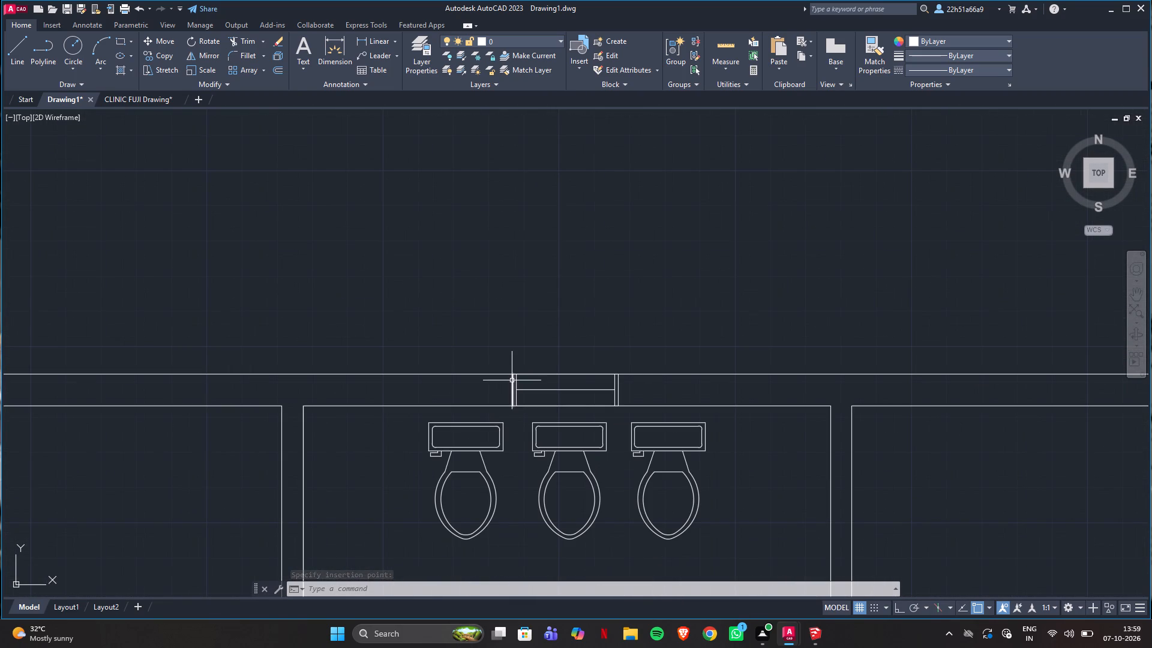
{"action": "left_click", "coordinate": [500, 365]}
{"action": "left_click", "coordinate": [634, 409]}
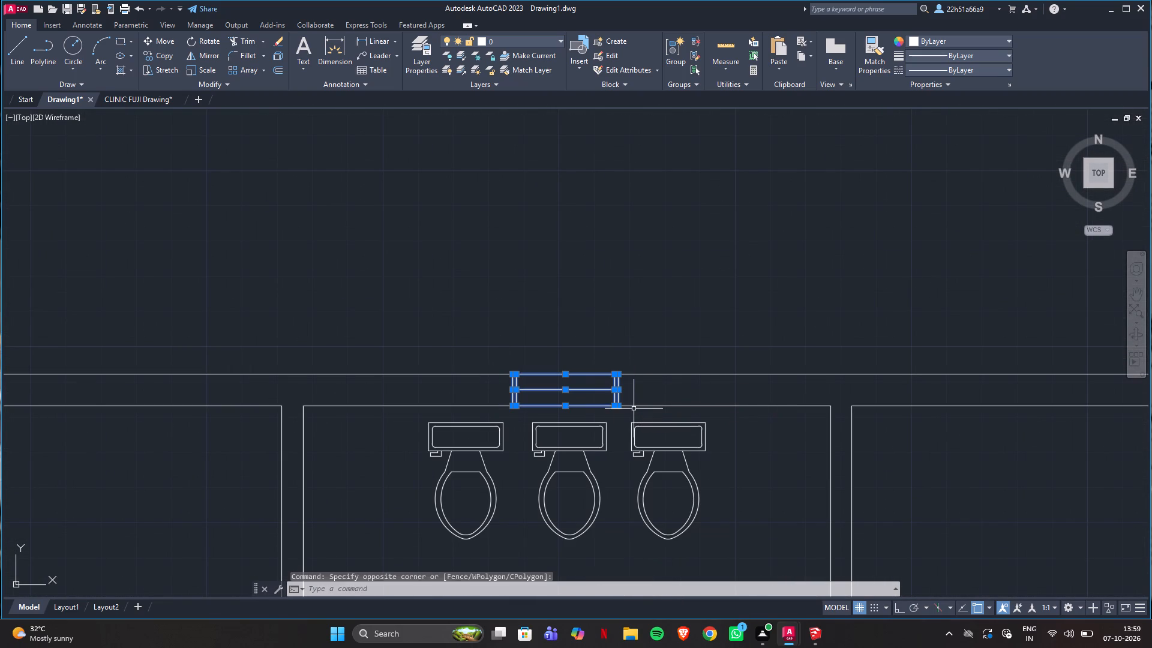
{"action": "left_click", "coordinate": [162, 52]}
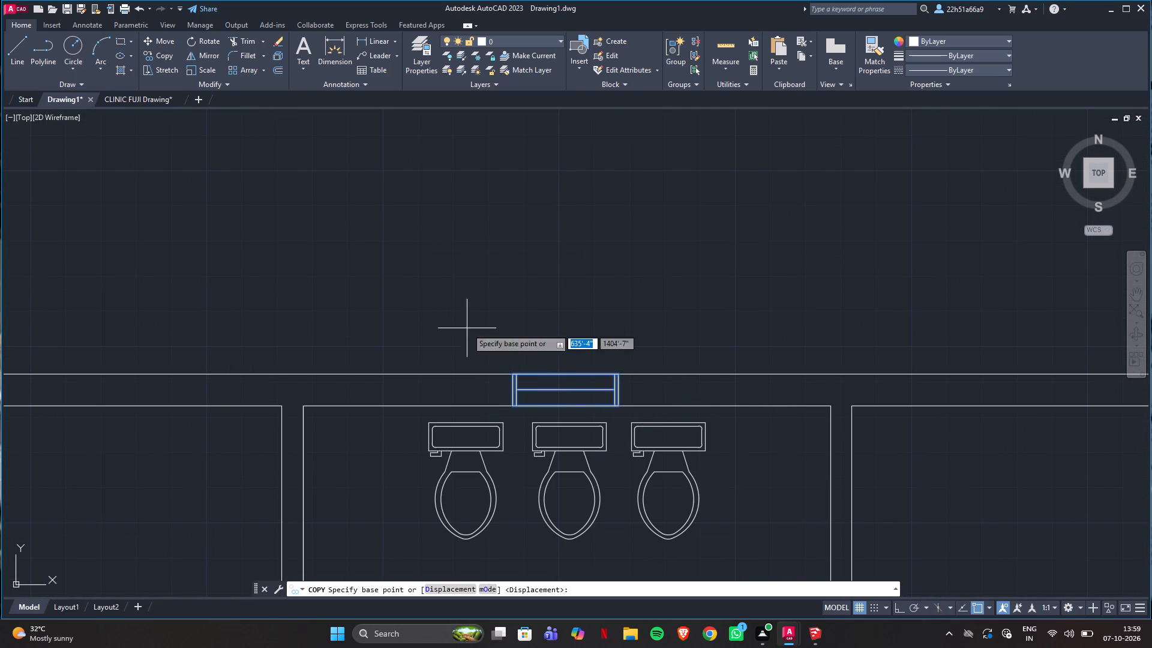
{"action": "left_click", "coordinate": [516, 378]}
{"action": "left_click", "coordinate": [368, 194]}
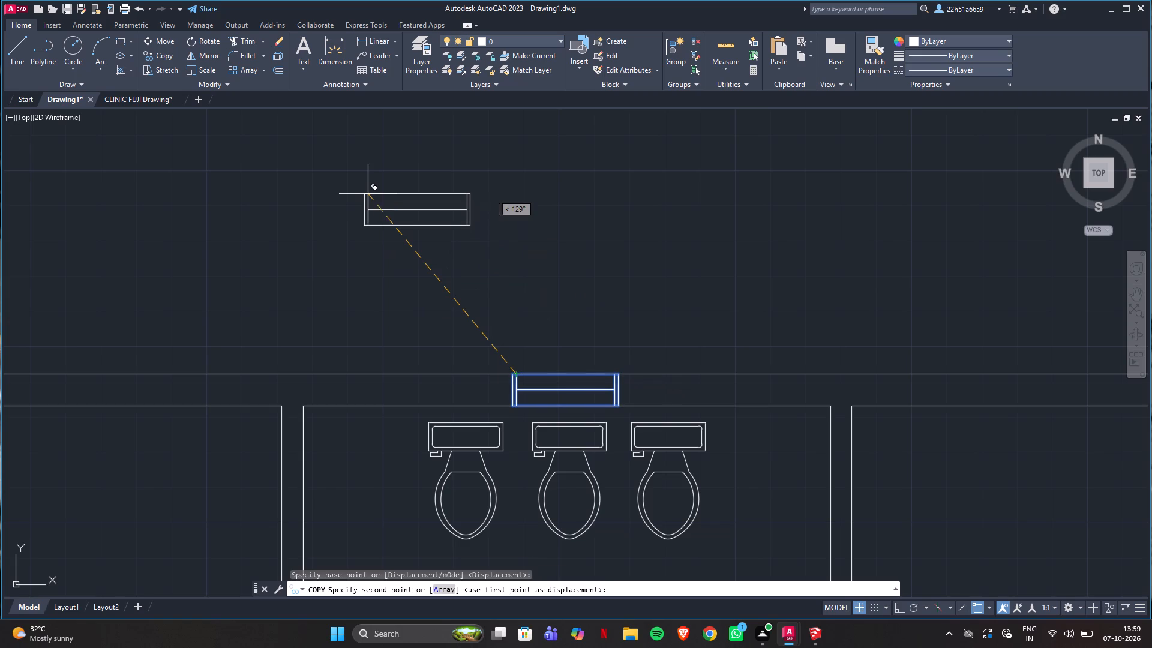
{"action": "key", "text": "Escape"}
Rotate the copied V opening 90° about its southeast corner so it runs north-south.
{"action": "left_click_drag", "start_coordinate": [343, 166], "coordinate": [350, 172]}
{"action": "left_click", "coordinate": [563, 323]}
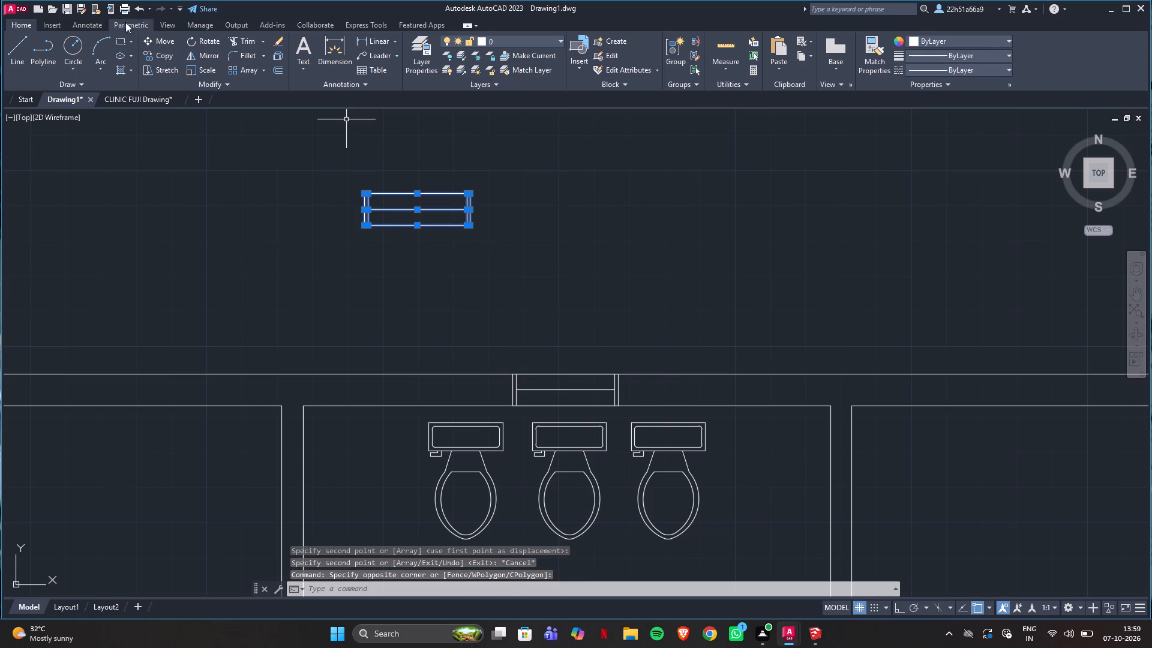
{"action": "left_click", "coordinate": [185, 38]}
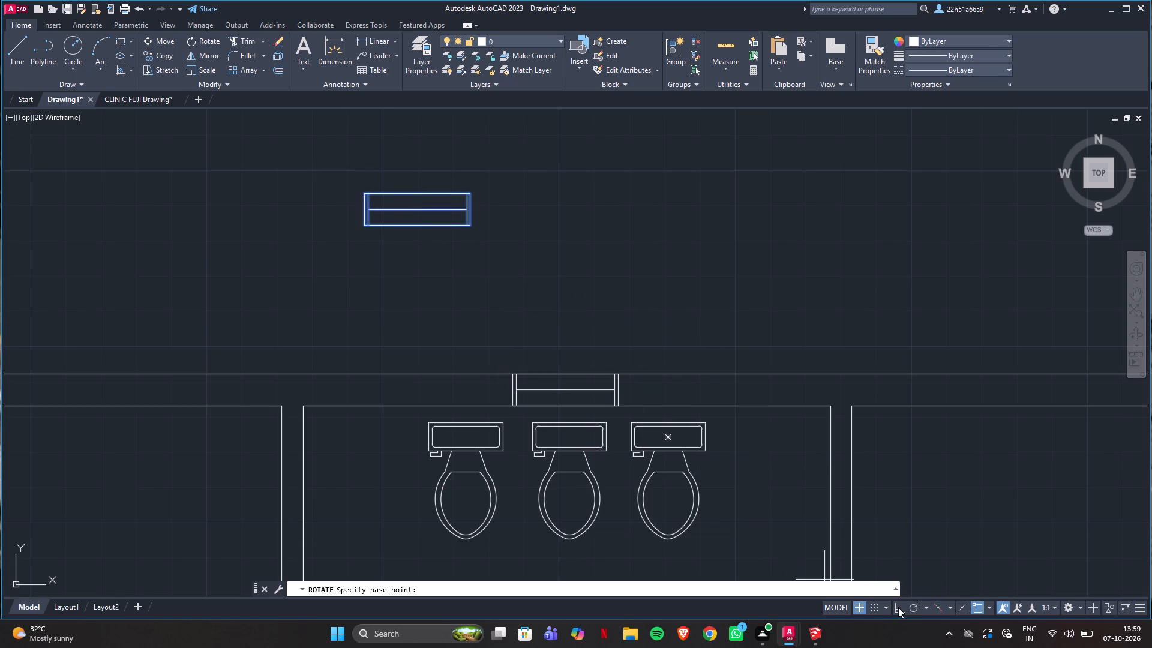
{"action": "left_click", "coordinate": [898, 607]}
{"action": "left_click", "coordinate": [471, 227]}
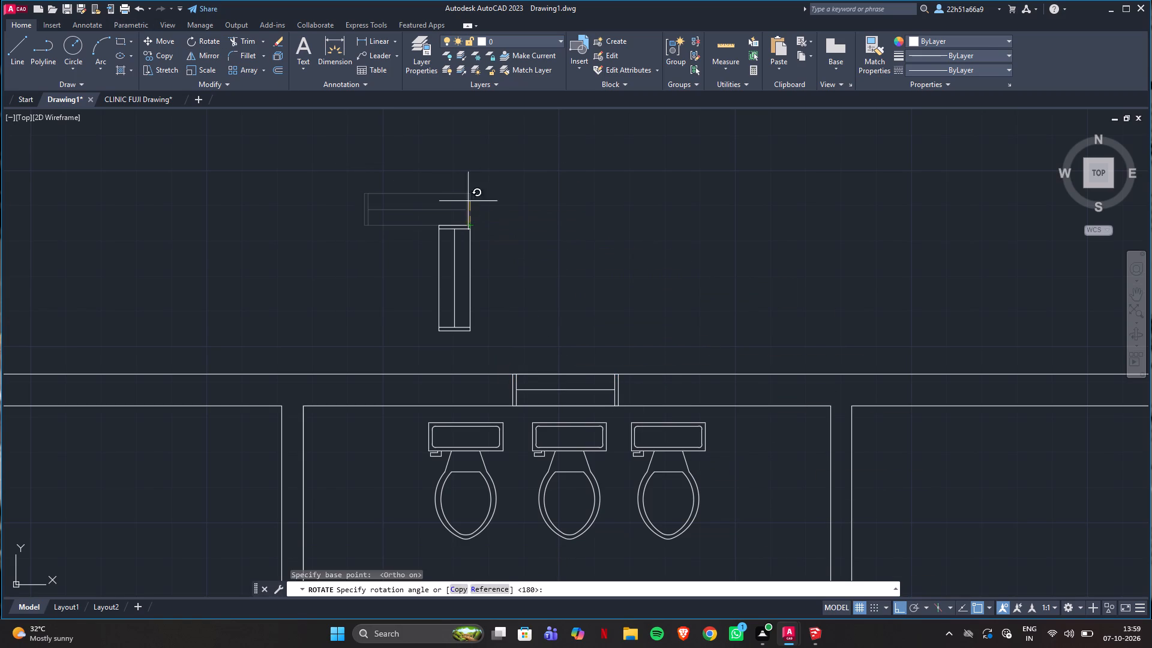
{"action": "left_click", "coordinate": [467, 160]}
Move the rotated V opening into TOILET 1's west wall beside the toilet, its southeast corner on the wall's inner face.
{"action": "left_click", "coordinate": [367, 203]}
{"action": "left_click", "coordinate": [561, 343]}
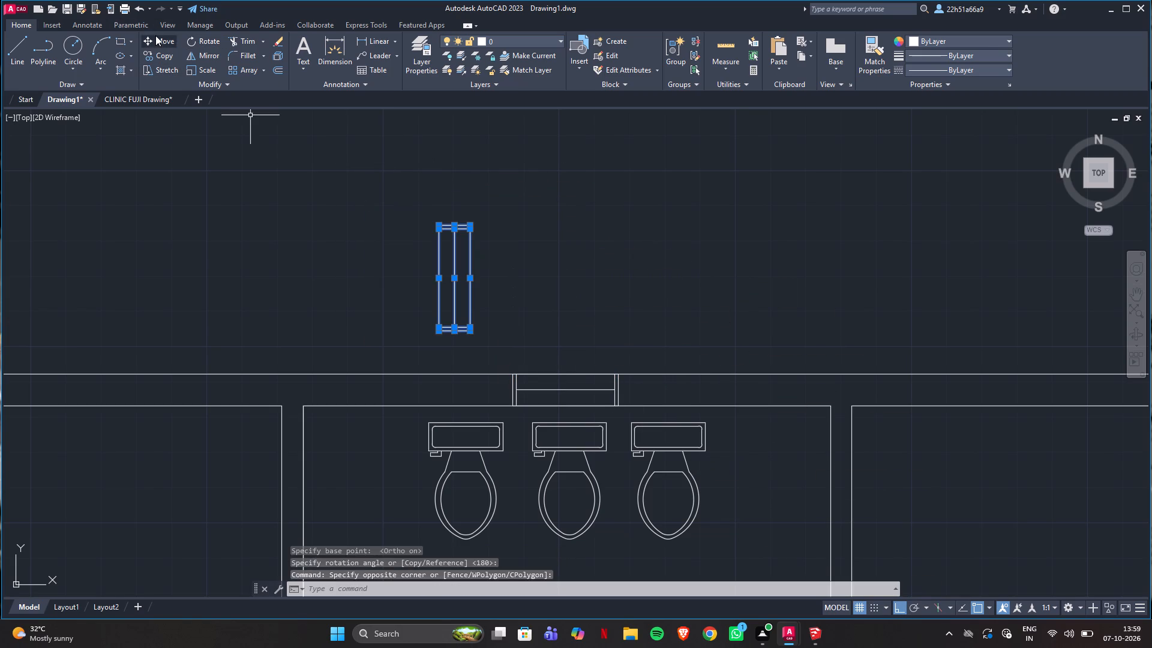
{"action": "left_click", "coordinate": [155, 35]}
{"action": "left_click", "coordinate": [472, 334]}
{"action": "scroll", "coordinate": [472, 334], "scroll_direction": "down", "scroll_amount": 4}
{"action": "middle_click_drag", "start_coordinate": [472, 333], "coordinate": [666, 54]}
{"action": "middle_click_drag", "start_coordinate": [548, 467], "coordinate": [508, 298]}
{"action": "left_click", "coordinate": [900, 605]}
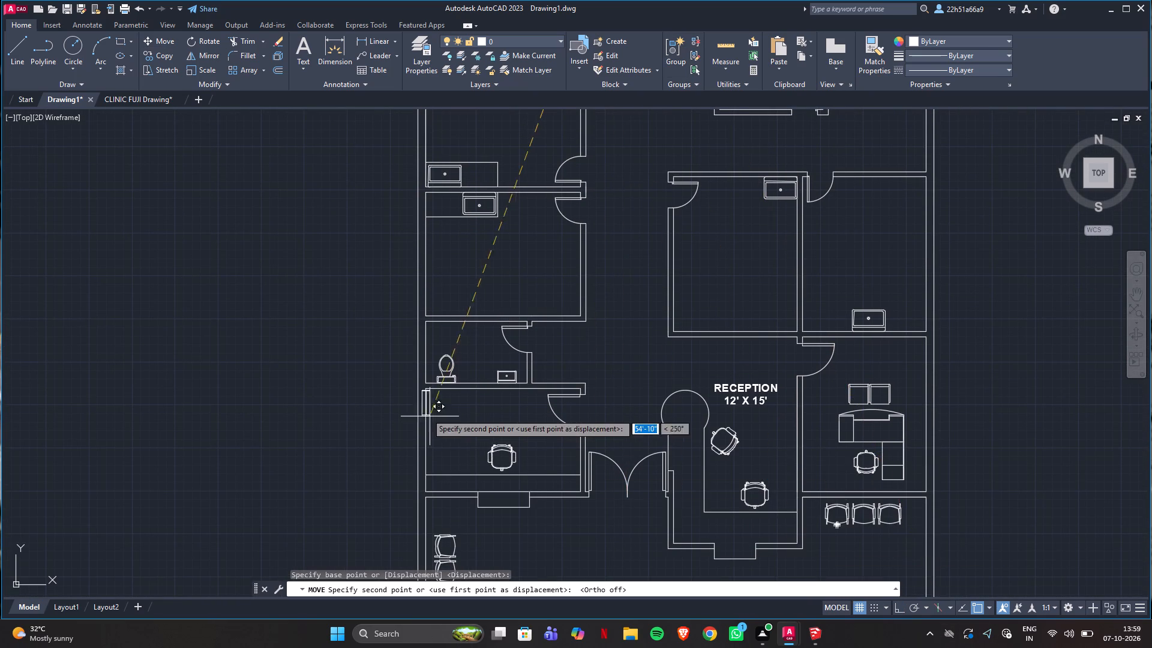
{"action": "scroll", "coordinate": [404, 408], "scroll_direction": "up", "scroll_amount": 3}
{"action": "middle_click_drag", "start_coordinate": [497, 231], "coordinate": [430, 321]}
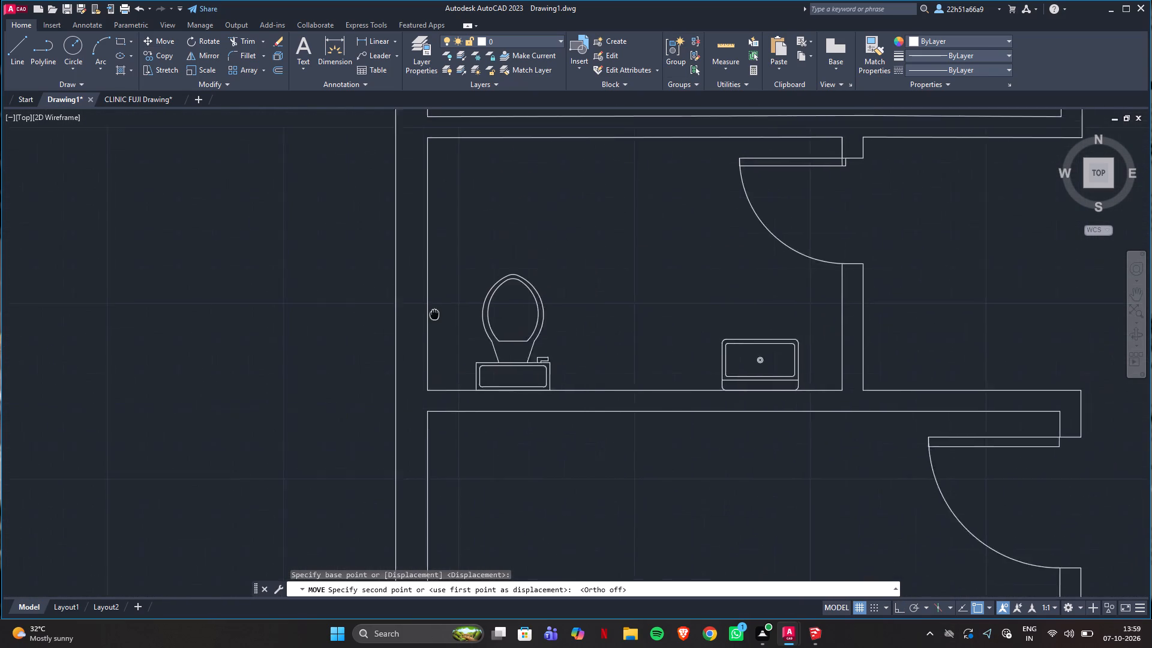
{"action": "middle_click_drag", "start_coordinate": [430, 321], "coordinate": [409, 350]}
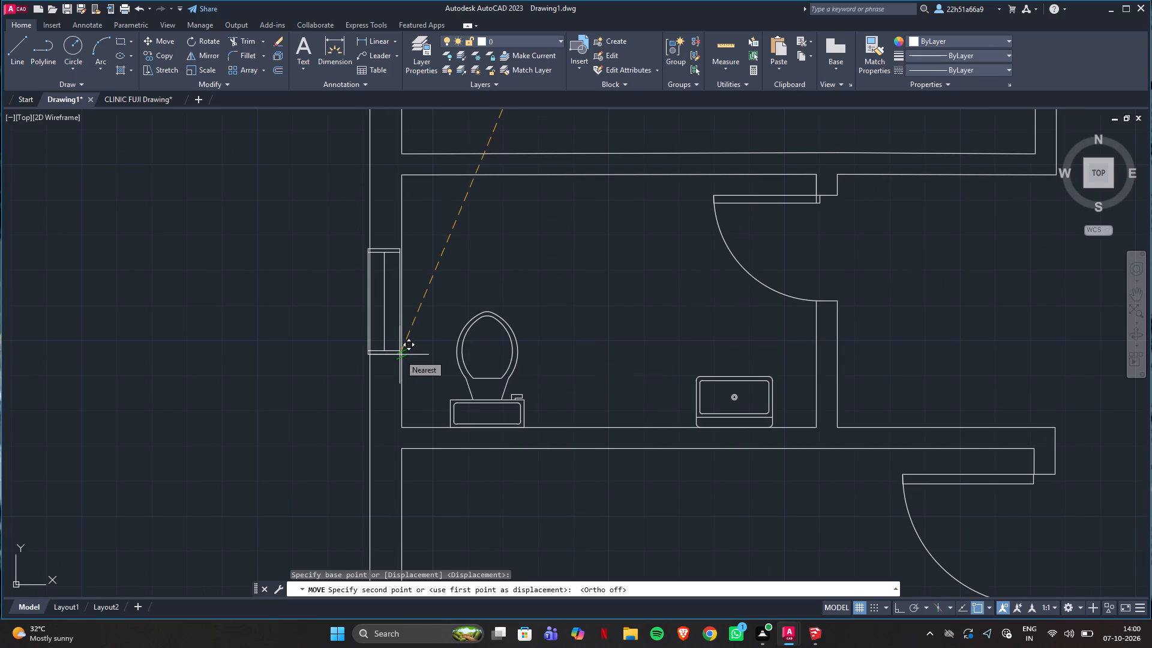
{"action": "left_click", "coordinate": [401, 355]}
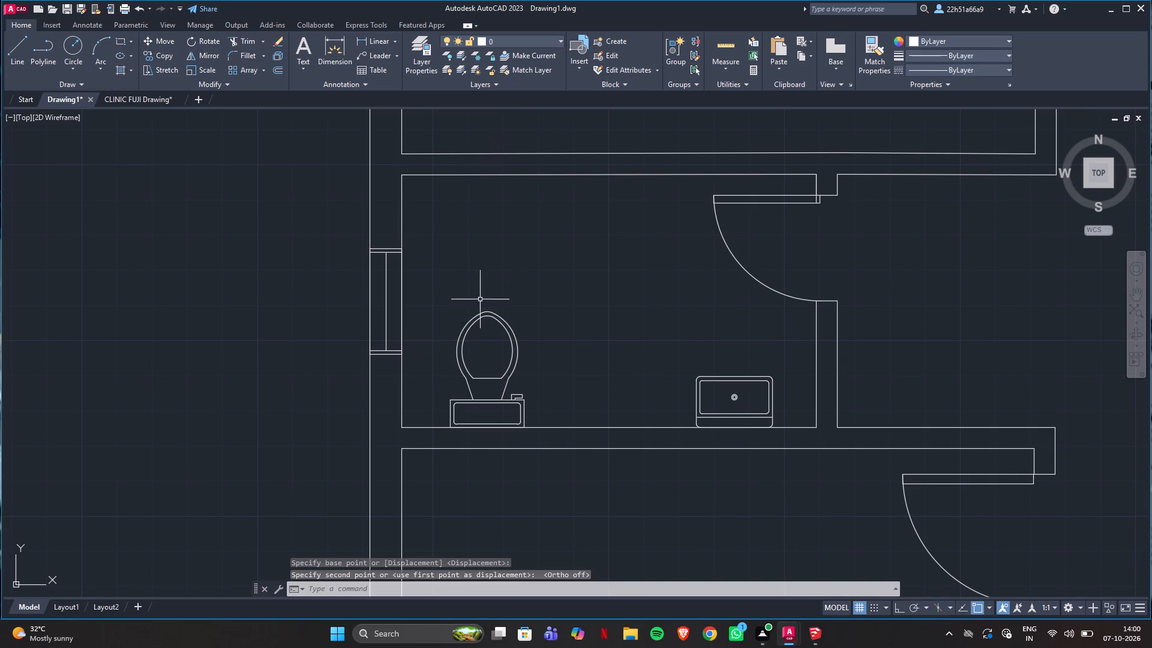
Compare CLINIC FUJI Drawing with Drawing1, examining the pharmacy, waiting hall, reception and doctor's consult for missing elements.
{"action": "scroll", "coordinate": [493, 275], "scroll_direction": "down", "scroll_amount": 2}
{"action": "middle_click_drag", "start_coordinate": [535, 296], "coordinate": [296, 333]}
{"action": "scroll", "coordinate": [296, 333], "scroll_direction": "down", "scroll_amount": 1}
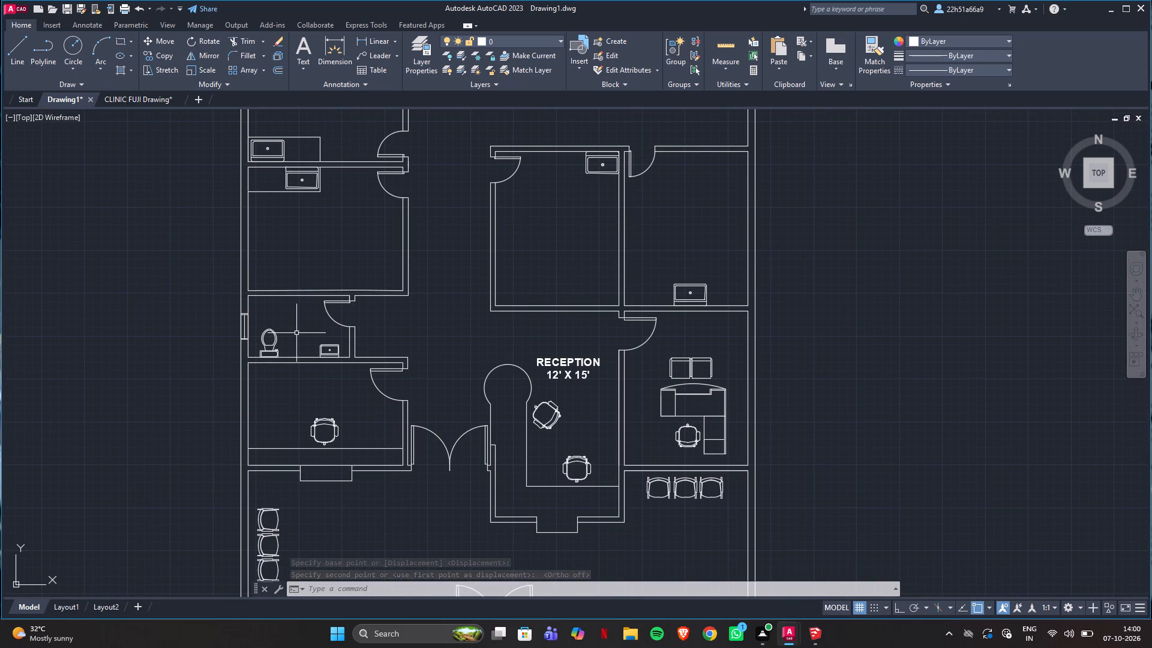
{"action": "left_click", "coordinate": [133, 97]}
{"action": "scroll", "coordinate": [351, 385], "scroll_direction": "down", "scroll_amount": 2}
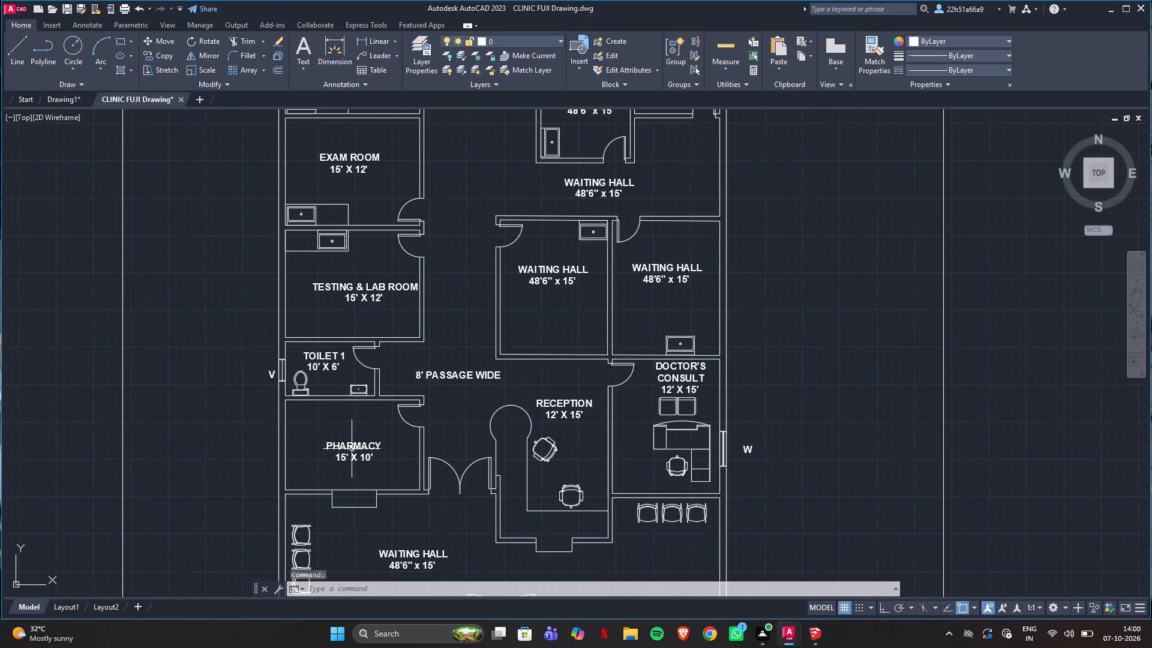
{"action": "middle_click_drag", "start_coordinate": [344, 451], "coordinate": [326, 311]}
{"action": "scroll", "coordinate": [326, 311], "scroll_direction": "up", "scroll_amount": 1}
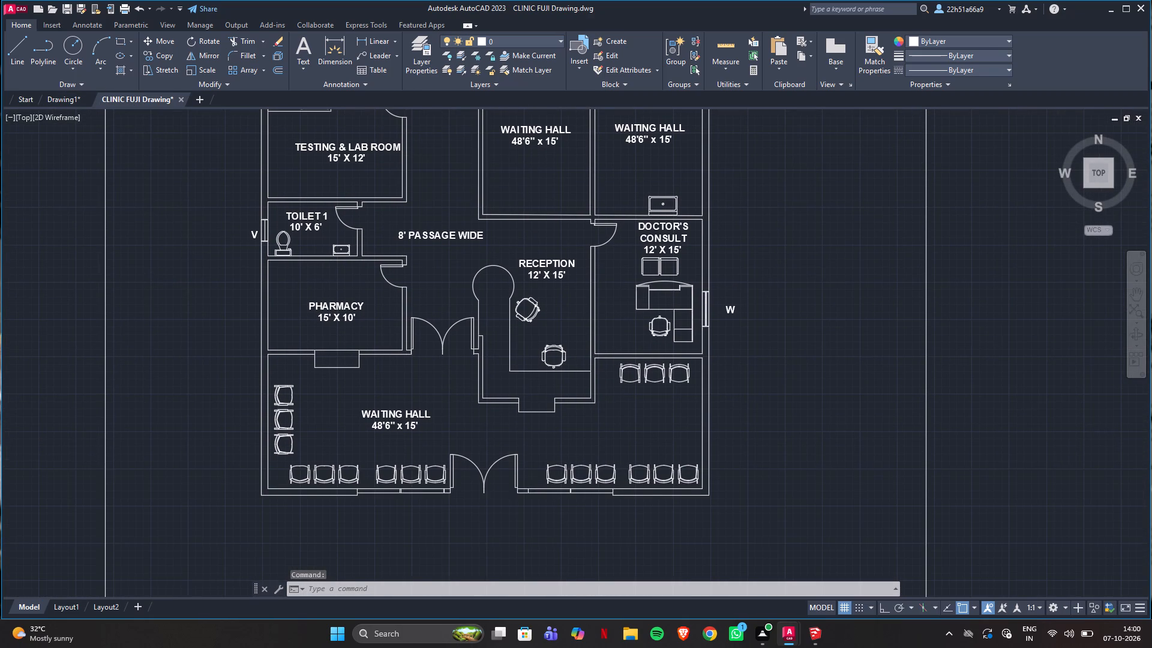
{"action": "middle_click_drag", "start_coordinate": [461, 454], "coordinate": [259, 376]}
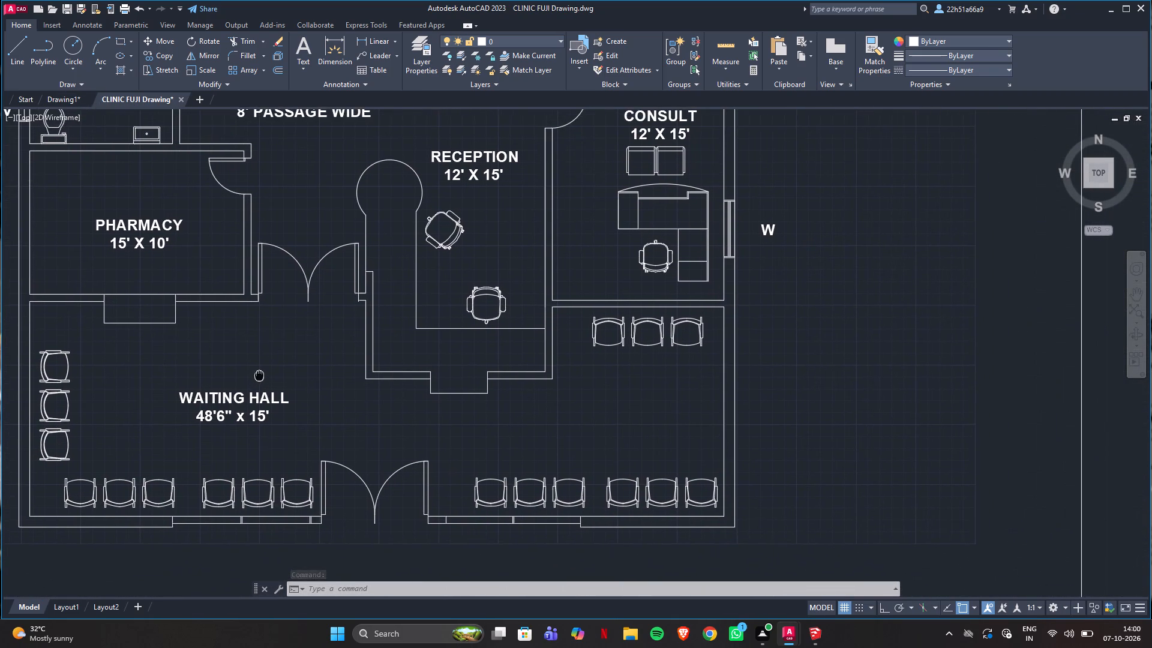
{"action": "middle_click_drag", "start_coordinate": [259, 376], "coordinate": [290, 395]}
{"action": "left_click", "coordinate": [64, 95]}
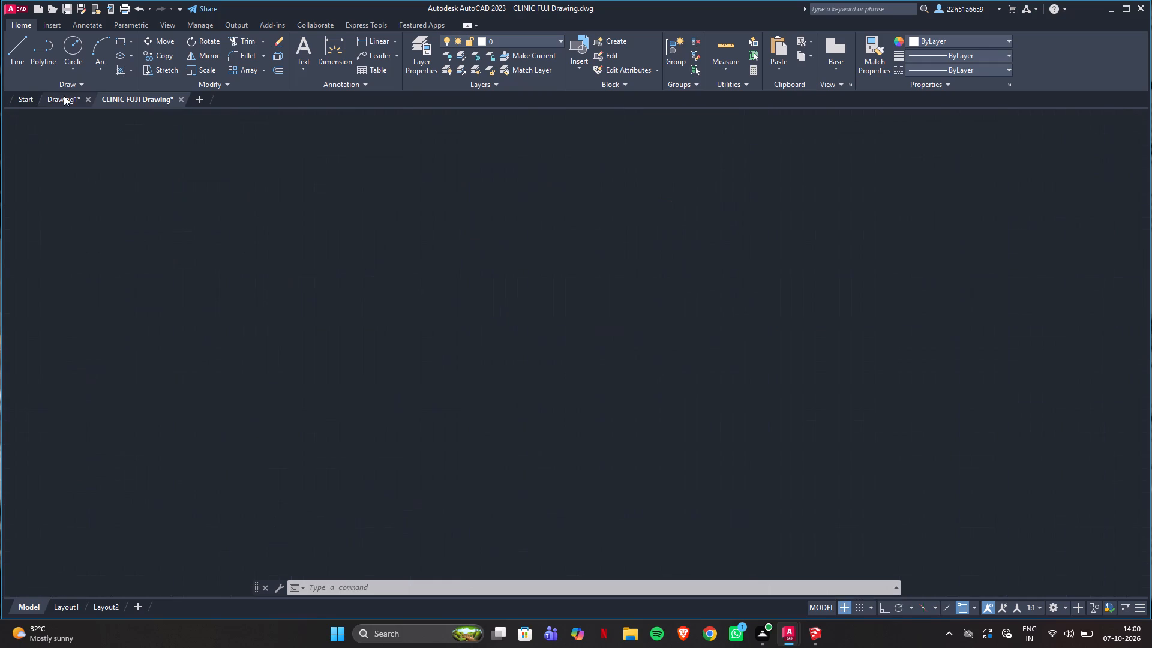
{"action": "scroll", "coordinate": [414, 509], "scroll_direction": "down", "scroll_amount": 1}
{"action": "middle_click_drag", "start_coordinate": [400, 489], "coordinate": [314, 282]}
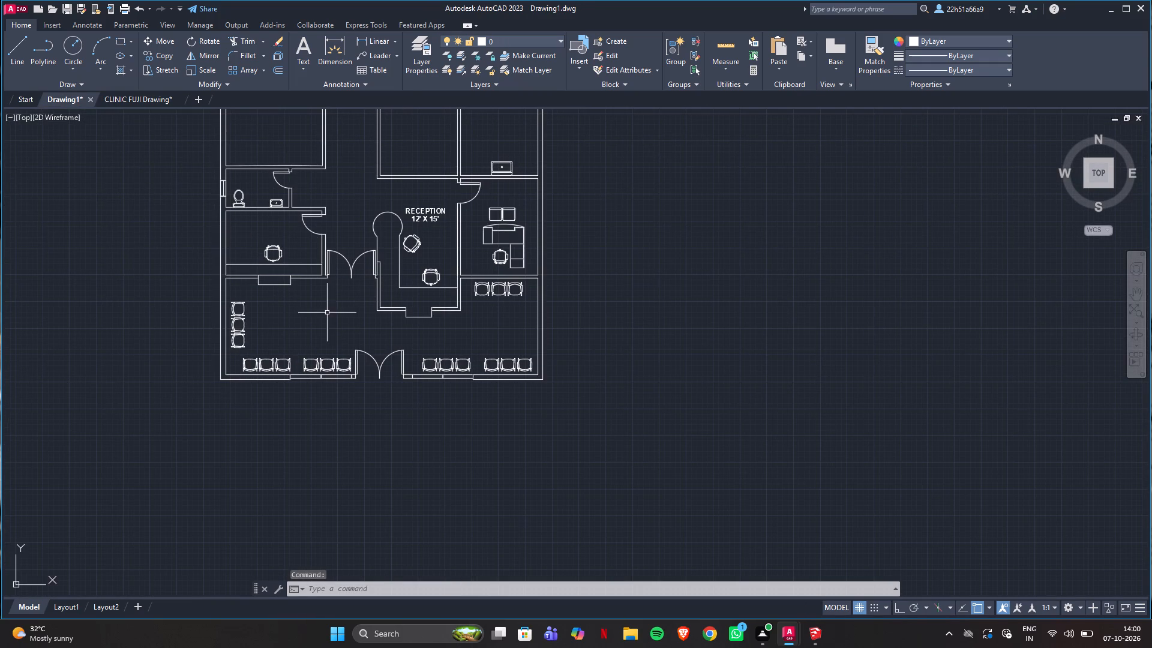
{"action": "scroll", "coordinate": [329, 317], "scroll_direction": "up", "scroll_amount": 1}
{"action": "middle_click_drag", "start_coordinate": [329, 318], "coordinate": [317, 443]}
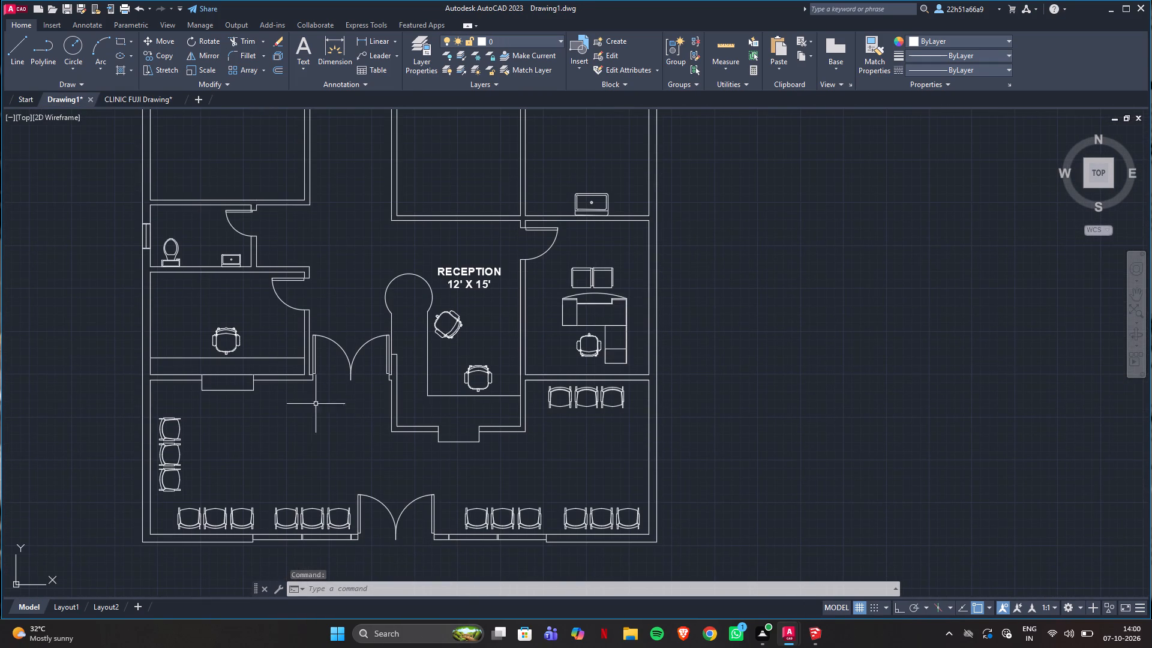
{"action": "left_click", "coordinate": [127, 98]}
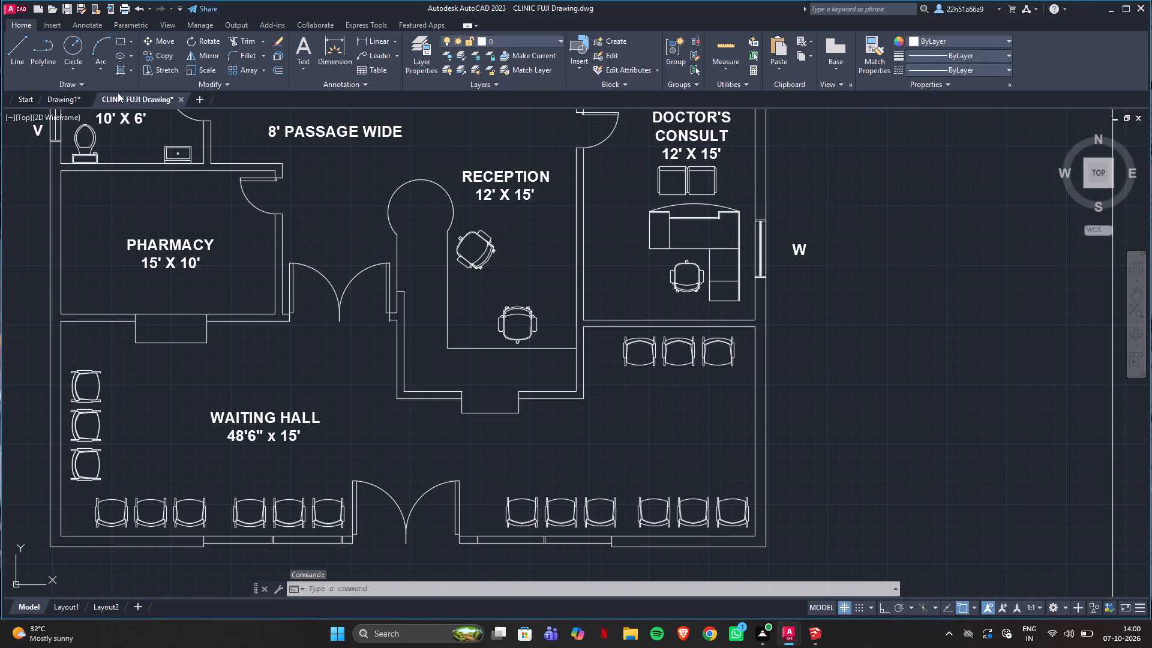
{"action": "scroll", "coordinate": [491, 305], "scroll_direction": "down", "scroll_amount": 1}
{"action": "middle_click_drag", "start_coordinate": [485, 303], "coordinate": [305, 487]}
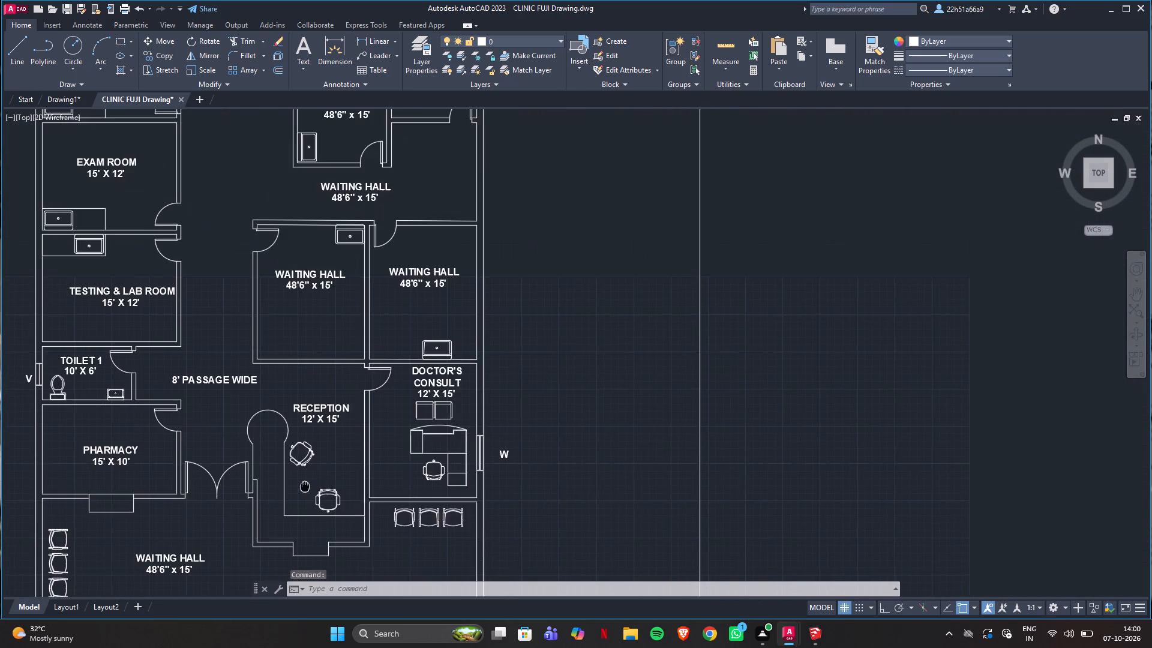
{"action": "middle_click_drag", "start_coordinate": [305, 487], "coordinate": [301, 401]}
{"action": "scroll", "coordinate": [419, 396], "scroll_direction": "up", "scroll_amount": 2}
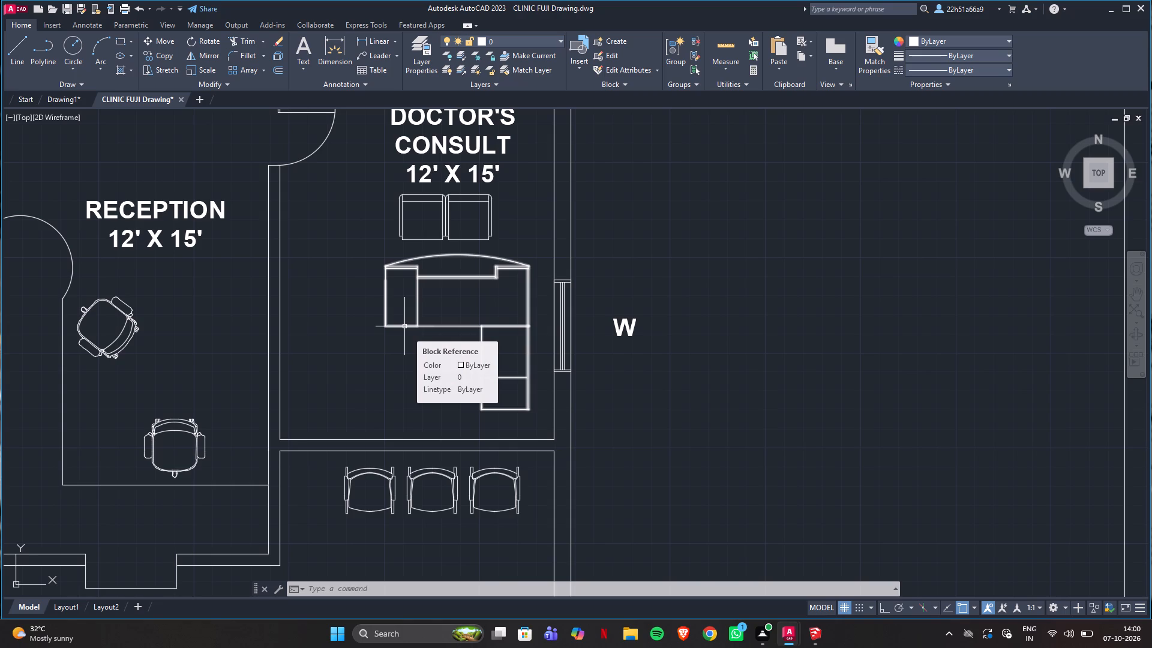
{"action": "scroll", "coordinate": [404, 326], "scroll_direction": "down", "scroll_amount": 1}
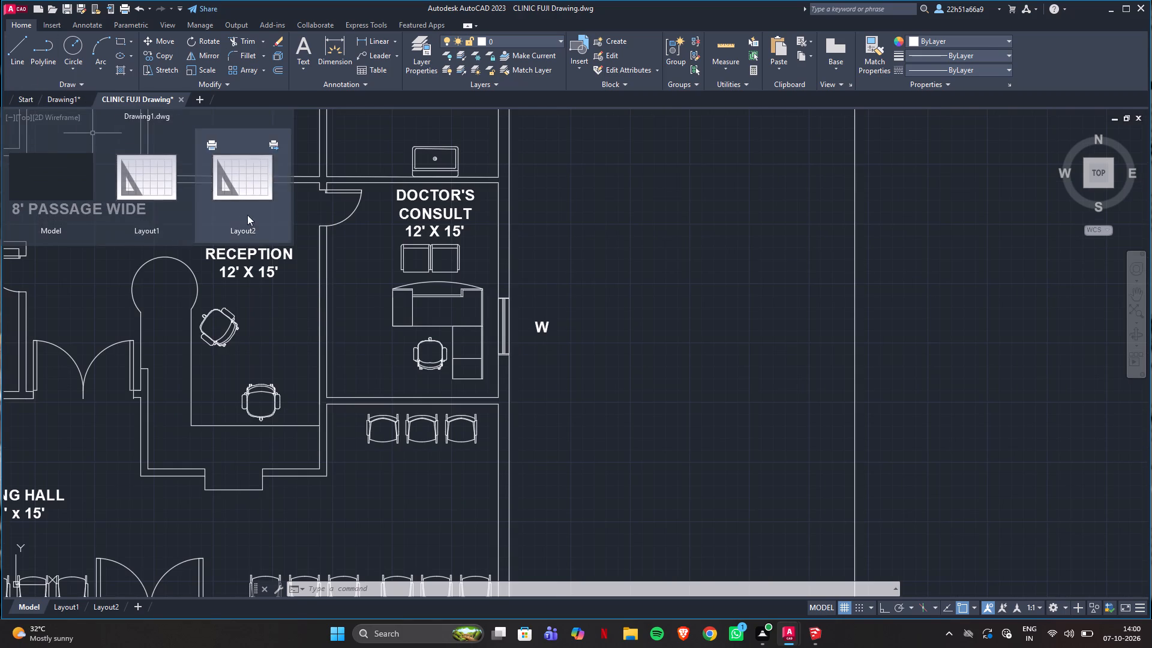
{"action": "scroll", "coordinate": [278, 405], "scroll_direction": "down", "scroll_amount": 3}
{"action": "middle_click_drag", "start_coordinate": [278, 405], "coordinate": [405, 388]}
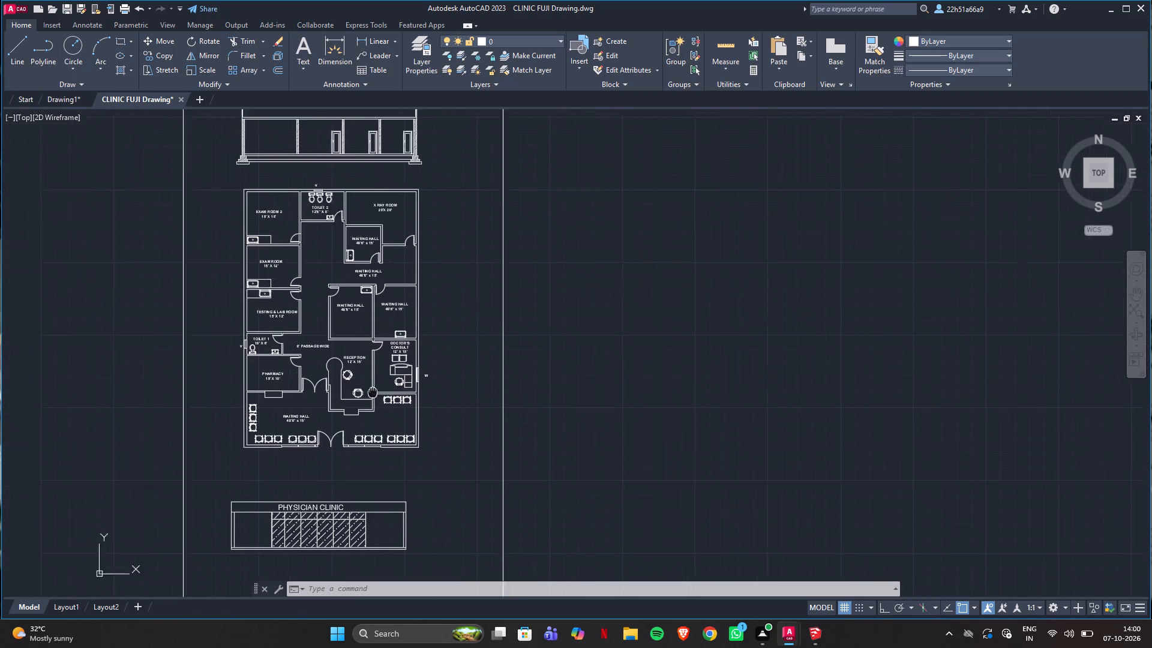
{"action": "middle_click_drag", "start_coordinate": [405, 388], "coordinate": [481, 377]}
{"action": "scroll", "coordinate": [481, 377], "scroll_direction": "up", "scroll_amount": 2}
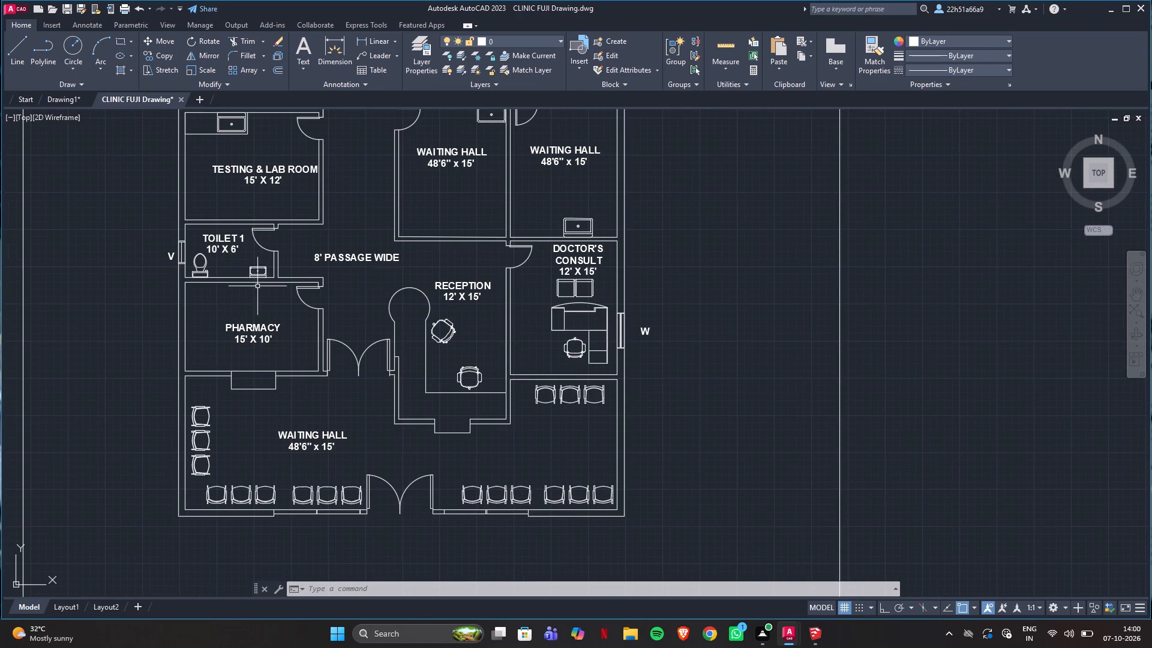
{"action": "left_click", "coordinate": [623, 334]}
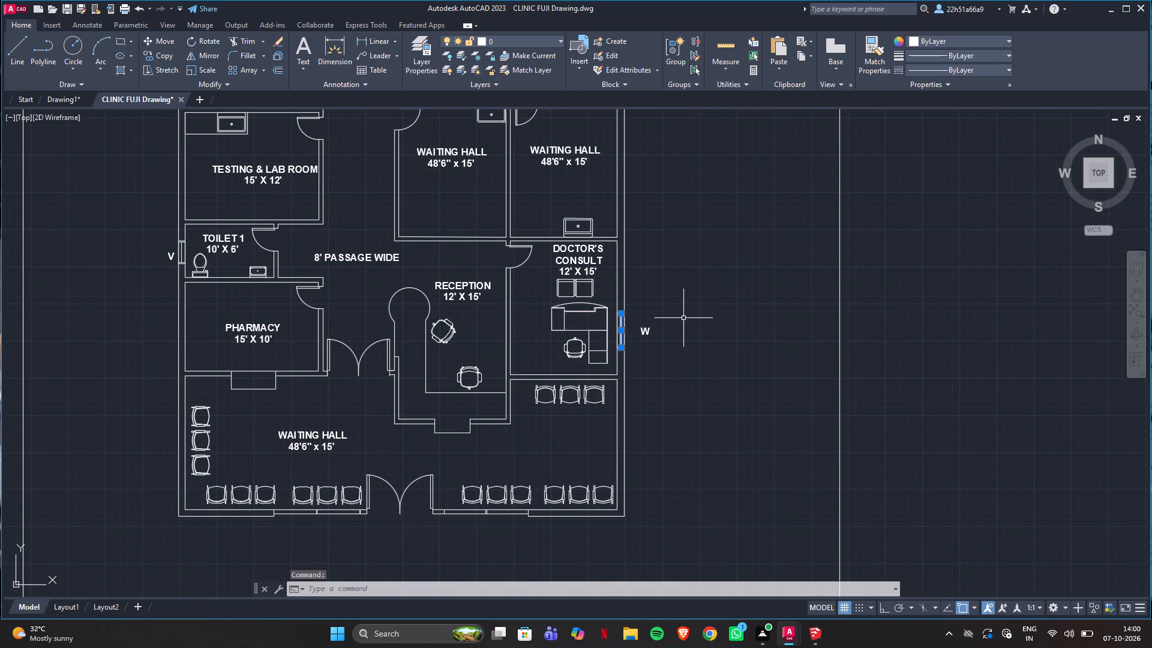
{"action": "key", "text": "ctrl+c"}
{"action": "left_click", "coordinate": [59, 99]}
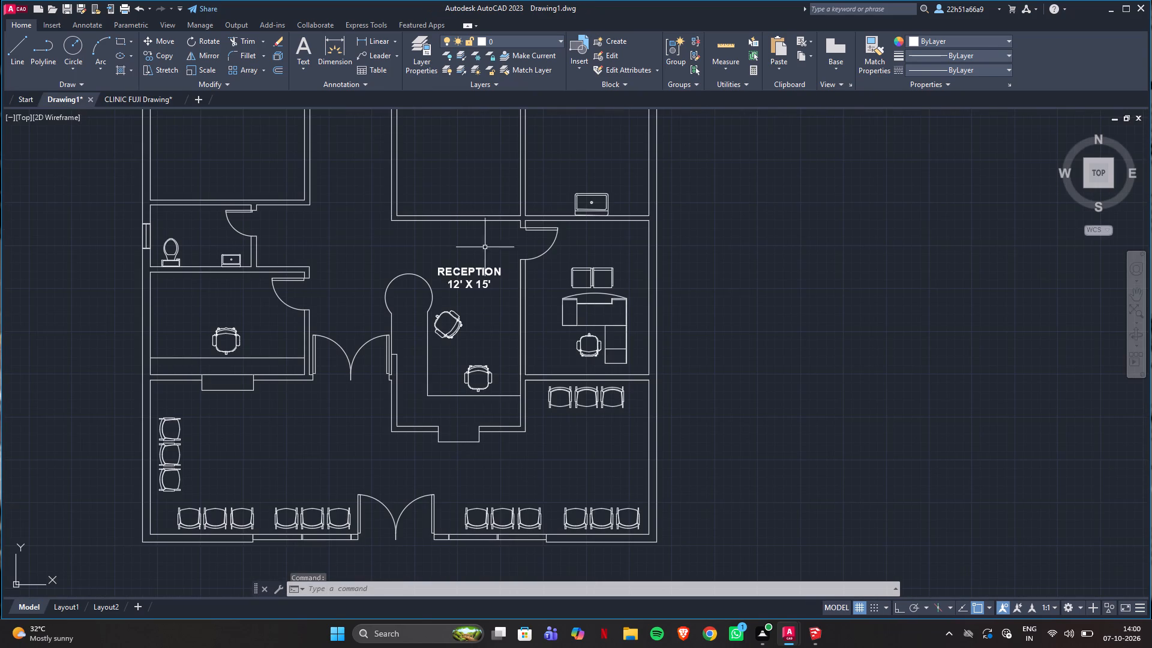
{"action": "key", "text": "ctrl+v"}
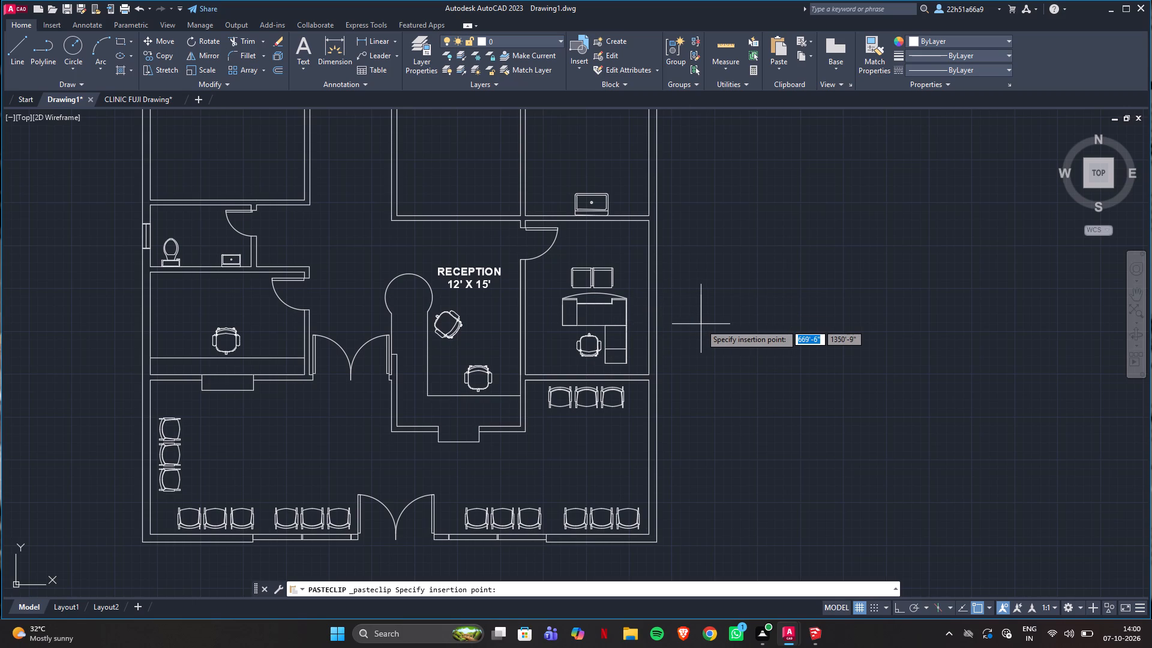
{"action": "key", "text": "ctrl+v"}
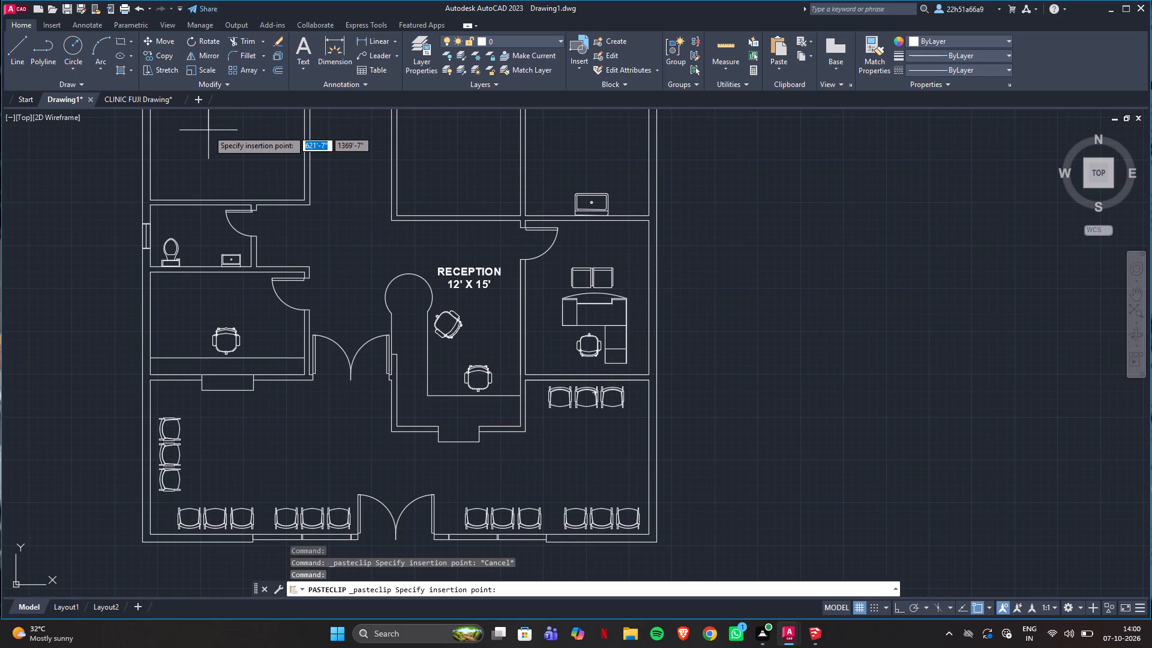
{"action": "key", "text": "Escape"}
Copy the complete W window from CLINIC FUJI Drawing into Drawing1's doctor's consult east wall beside the desk, its southwest corner on the wall's inner face.
{"action": "left_click", "coordinate": [122, 98]}
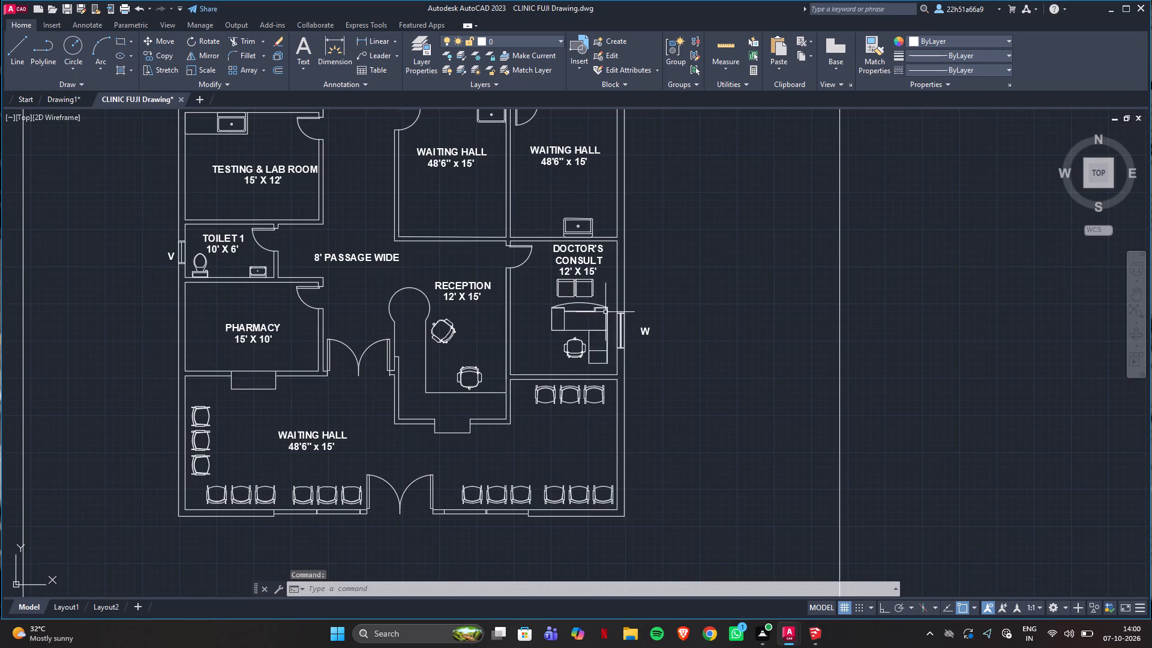
{"action": "left_click", "coordinate": [622, 326]}
{"action": "scroll", "coordinate": [673, 317], "scroll_direction": "up", "scroll_amount": 2}
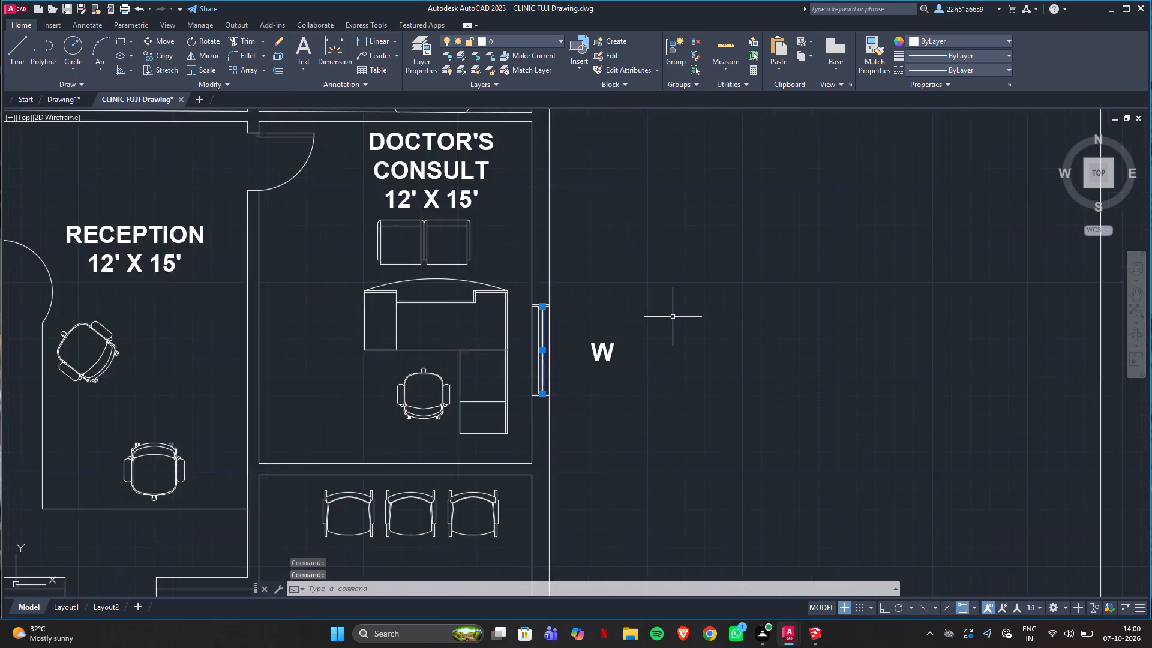
{"action": "scroll", "coordinate": [673, 317], "scroll_direction": "up", "scroll_amount": 1}
{"action": "left_click", "coordinate": [422, 272]}
{"action": "left_click", "coordinate": [500, 458]}
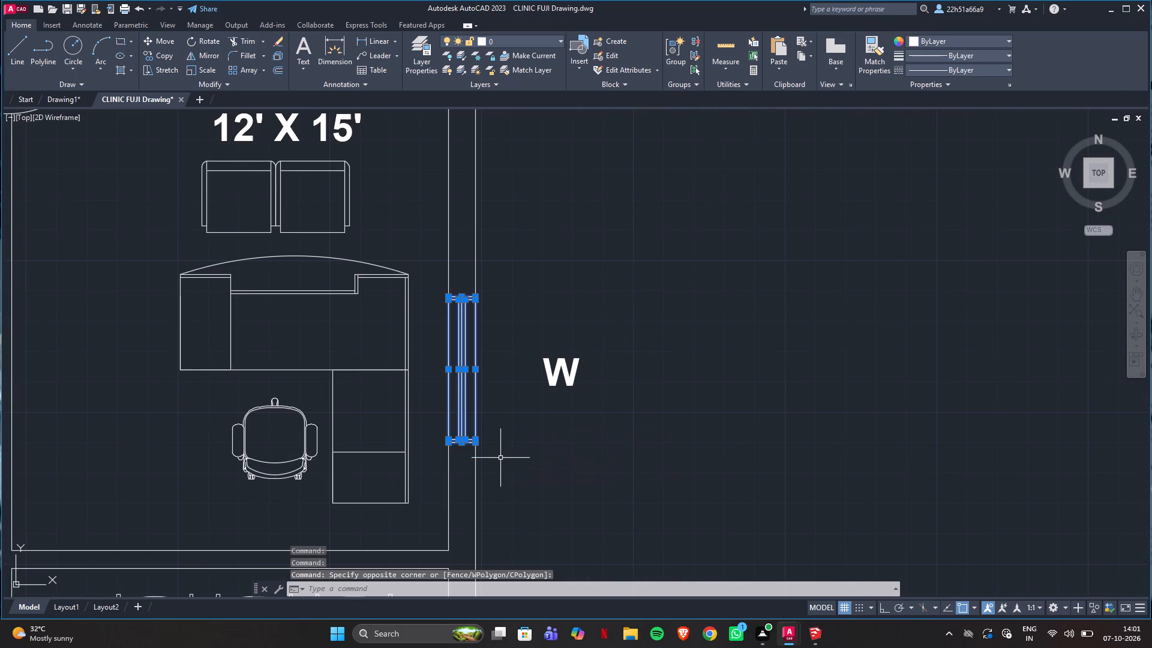
{"action": "key", "text": "ctrl+c"}
{"action": "left_click", "coordinate": [56, 98]}
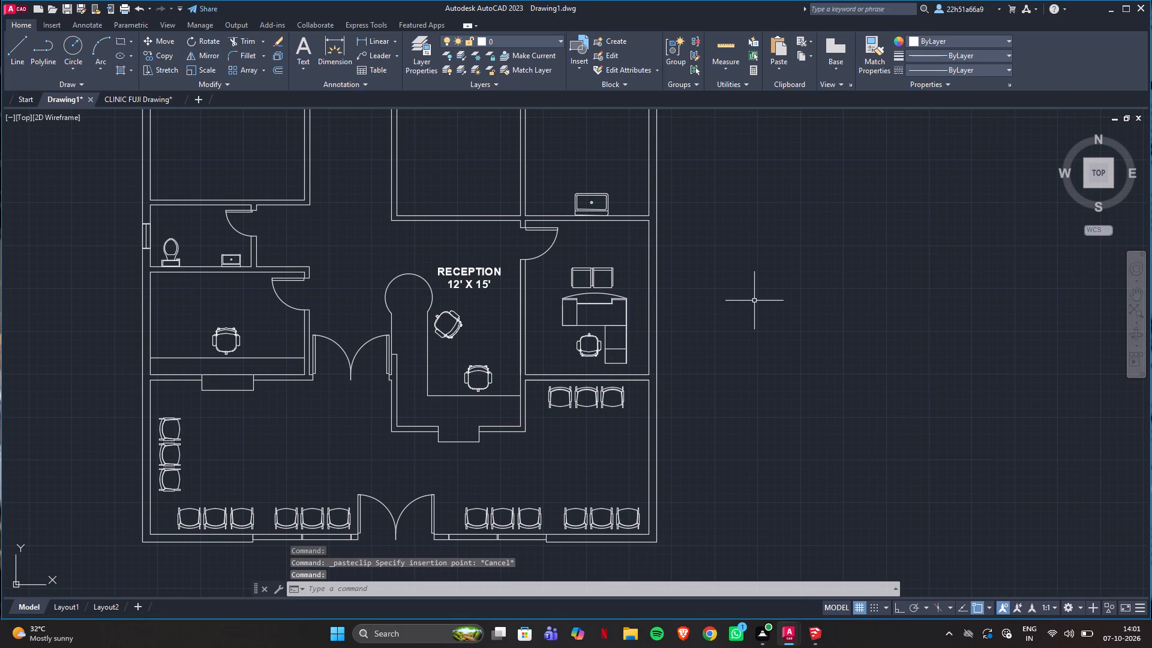
{"action": "key", "text": "ctrl+v"}
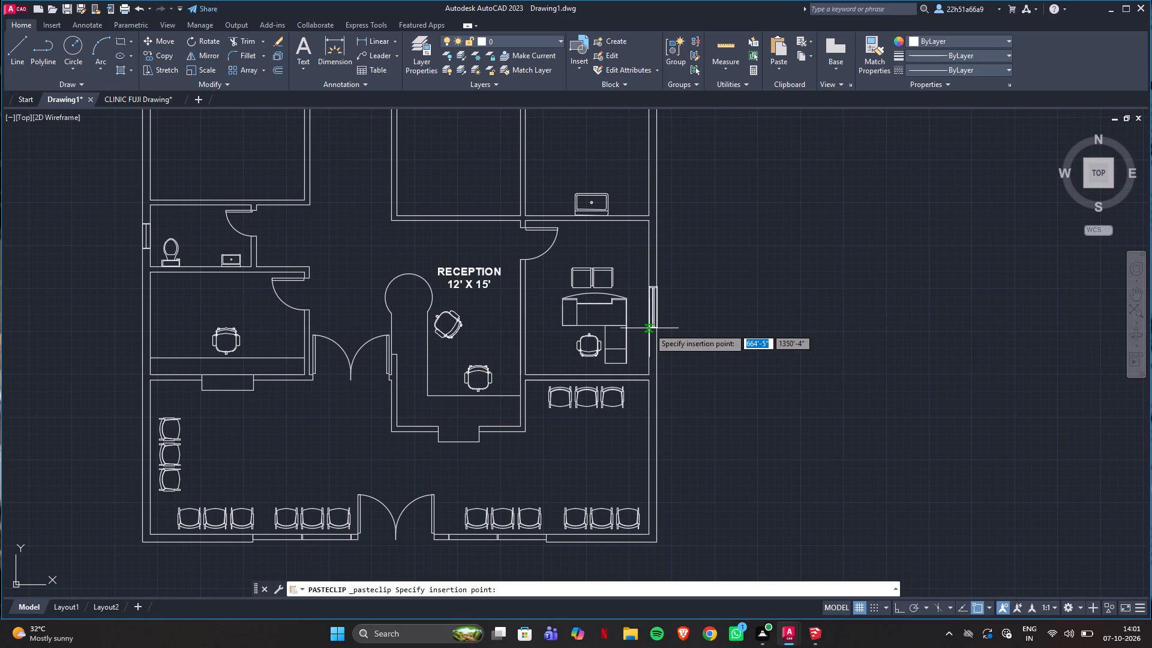
{"action": "scroll", "coordinate": [649, 328], "scroll_direction": "up", "scroll_amount": 2}
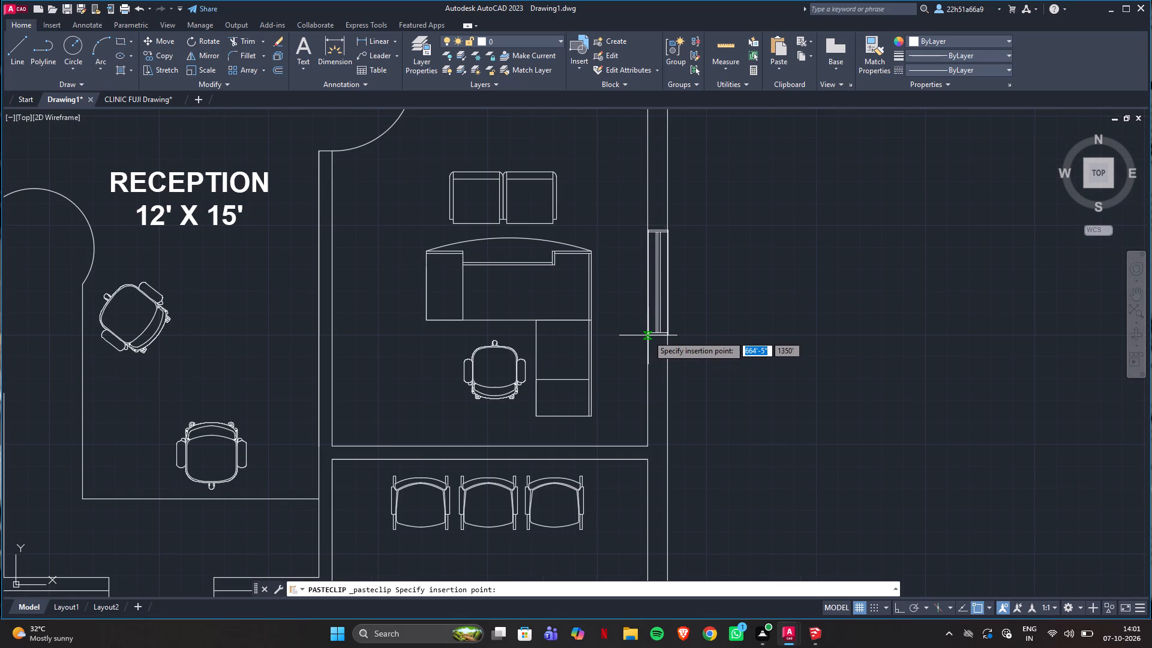
{"action": "left_click", "coordinate": [648, 335]}
{"action": "scroll", "coordinate": [695, 303], "scroll_direction": "up", "scroll_amount": 3}
{"action": "scroll", "coordinate": [585, 447], "scroll_direction": "up", "scroll_amount": 3}
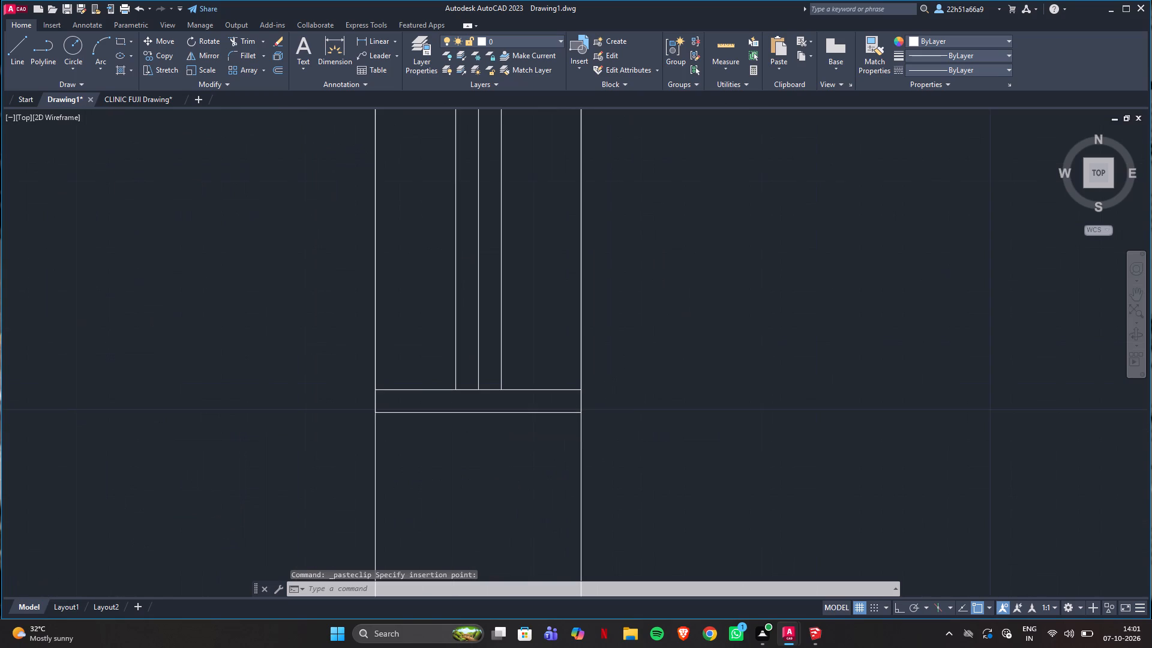
{"action": "scroll", "coordinate": [585, 447], "scroll_direction": "down", "scroll_amount": 6}
{"action": "middle_click_drag", "start_coordinate": [646, 445], "coordinate": [626, 395]}
{"action": "scroll", "coordinate": [626, 395], "scroll_direction": "down", "scroll_amount": 1}
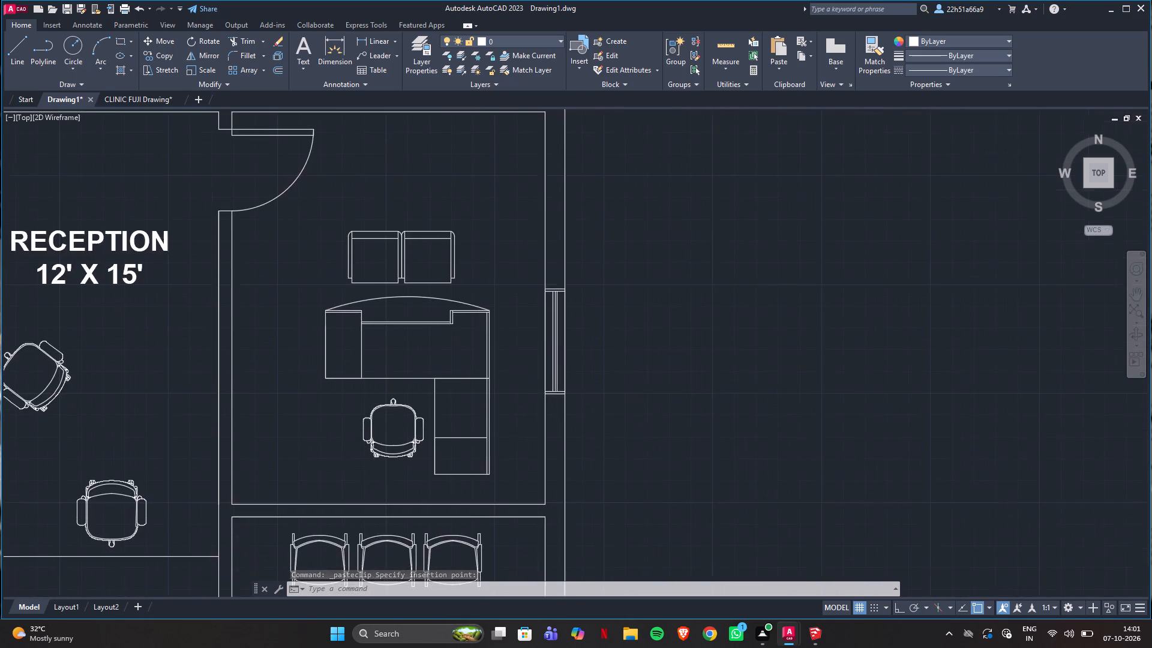
Compare the doctor's consult W window and surrounding rooms in CLINIC FUJI Drawing with the floor plan in Drawing1.
{"action": "left_click", "coordinate": [128, 94]}
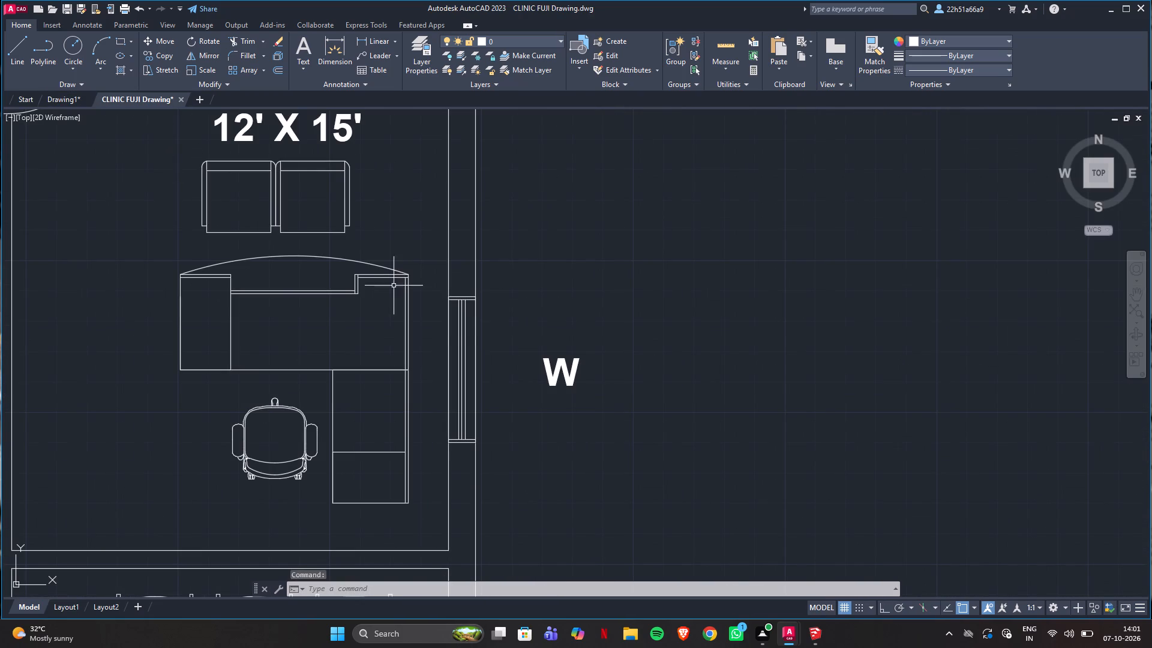
{"action": "scroll", "coordinate": [484, 336], "scroll_direction": "down", "scroll_amount": 1}
{"action": "middle_click_drag", "start_coordinate": [567, 304], "coordinate": [709, 298]}
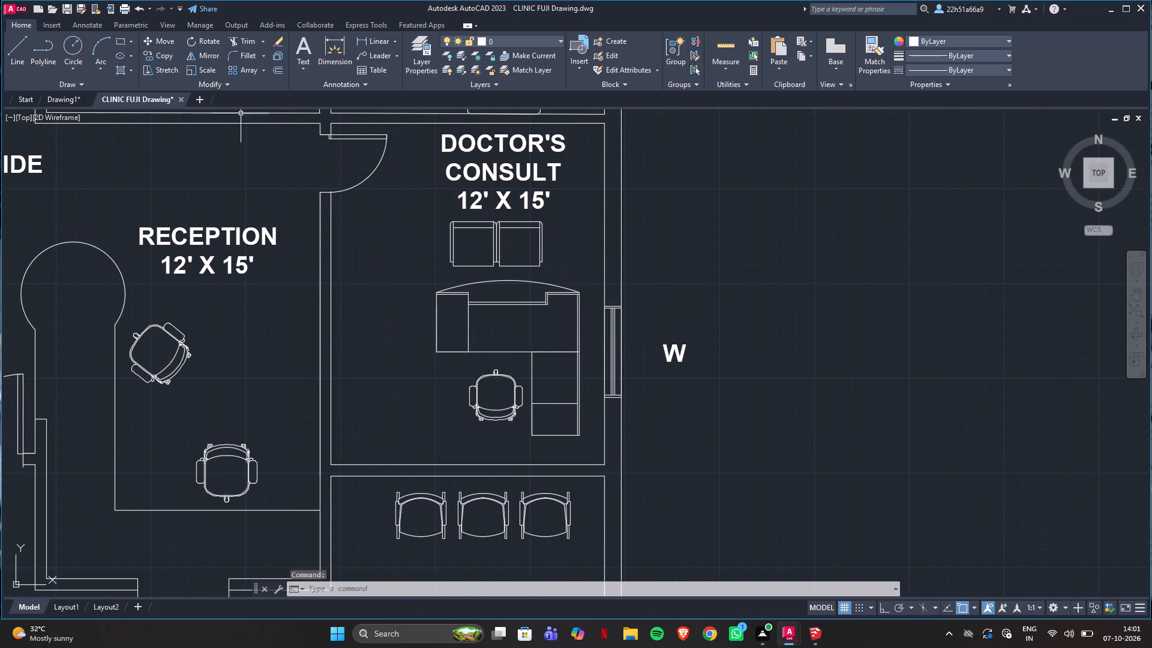
{"action": "left_click", "coordinate": [66, 97]}
{"action": "scroll", "coordinate": [562, 384], "scroll_direction": "down", "scroll_amount": 1}
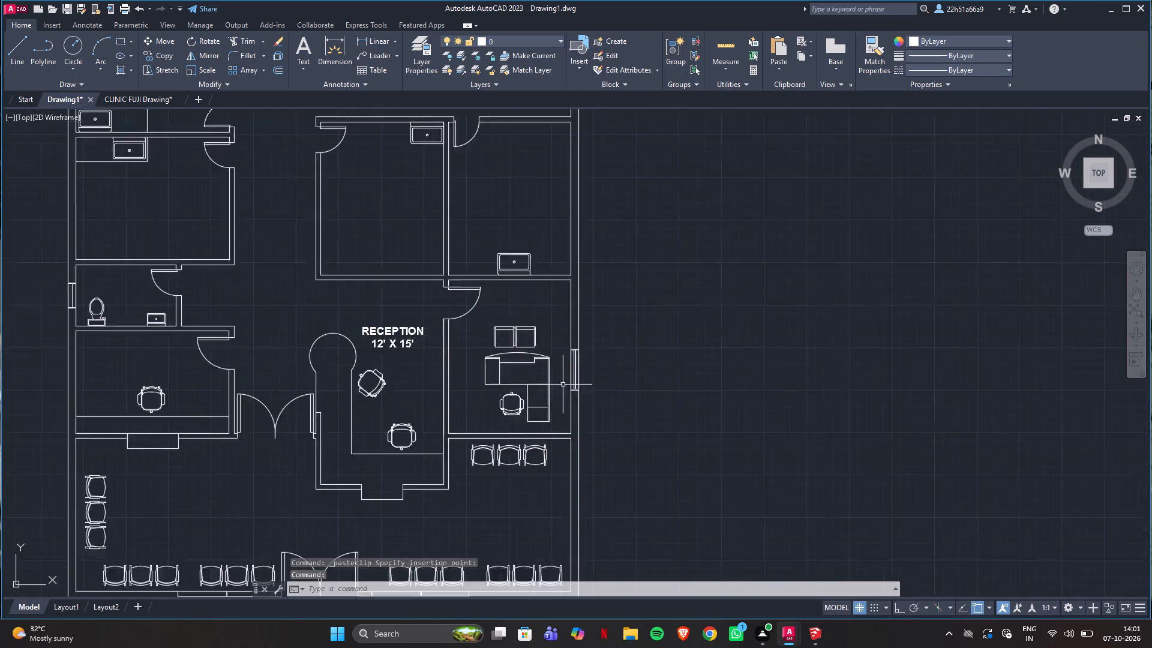
{"action": "scroll", "coordinate": [565, 388], "scroll_direction": "down", "scroll_amount": 1}
{"action": "middle_click_drag", "start_coordinate": [612, 392], "coordinate": [668, 430]}
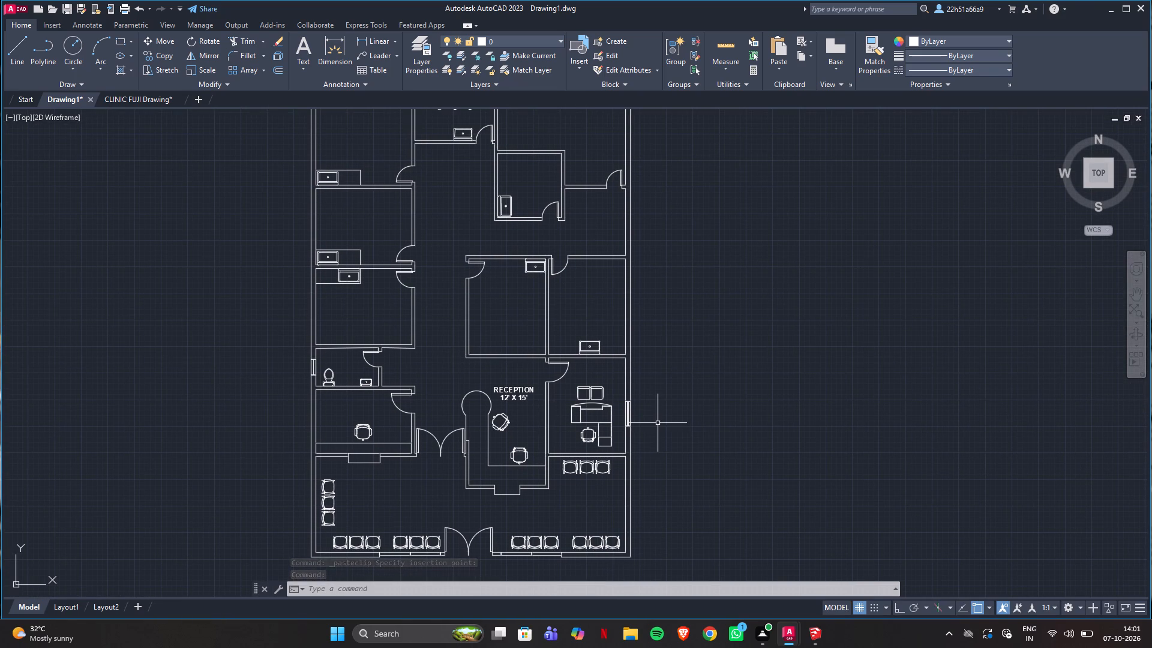
{"action": "middle_click_drag", "start_coordinate": [524, 295], "coordinate": [508, 353]}
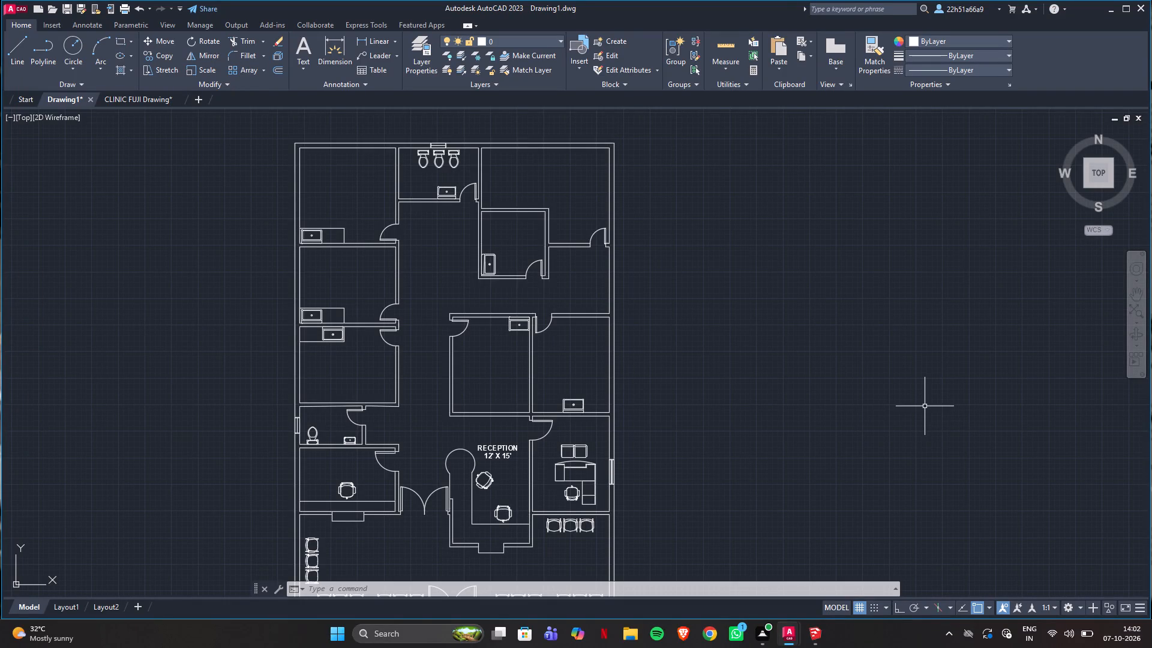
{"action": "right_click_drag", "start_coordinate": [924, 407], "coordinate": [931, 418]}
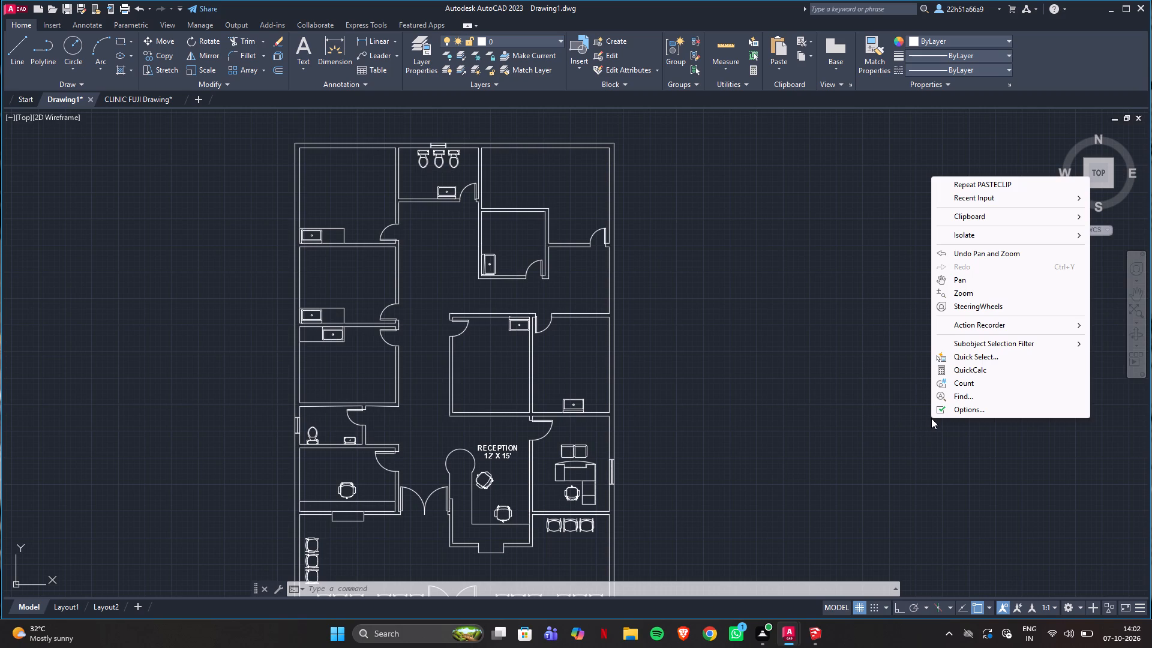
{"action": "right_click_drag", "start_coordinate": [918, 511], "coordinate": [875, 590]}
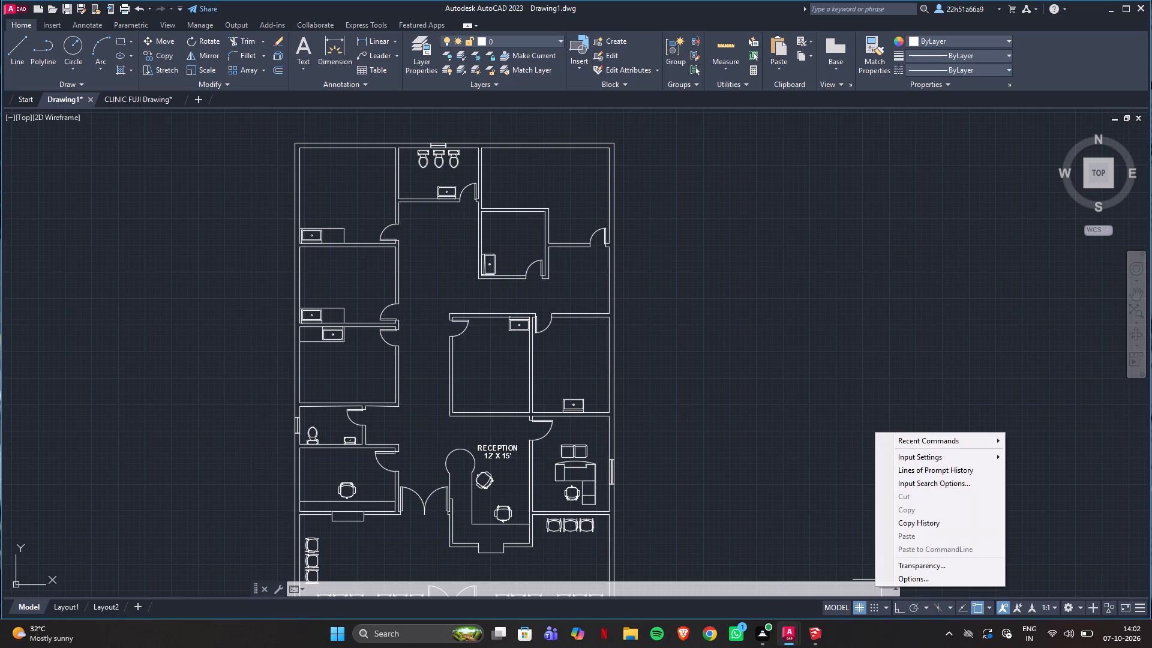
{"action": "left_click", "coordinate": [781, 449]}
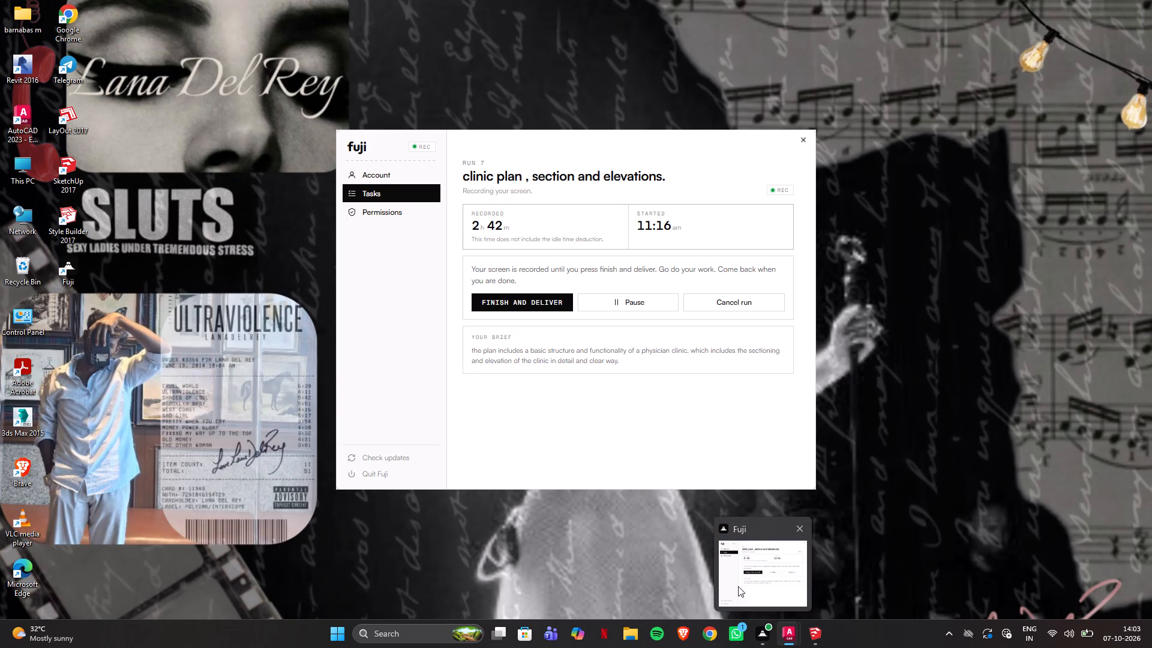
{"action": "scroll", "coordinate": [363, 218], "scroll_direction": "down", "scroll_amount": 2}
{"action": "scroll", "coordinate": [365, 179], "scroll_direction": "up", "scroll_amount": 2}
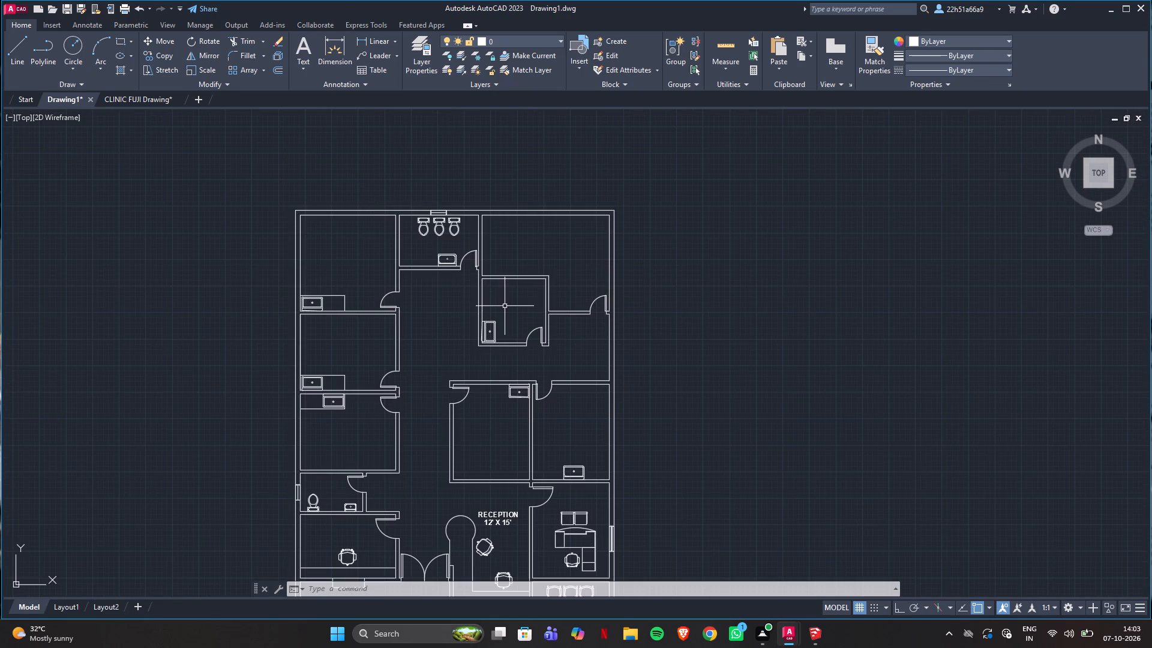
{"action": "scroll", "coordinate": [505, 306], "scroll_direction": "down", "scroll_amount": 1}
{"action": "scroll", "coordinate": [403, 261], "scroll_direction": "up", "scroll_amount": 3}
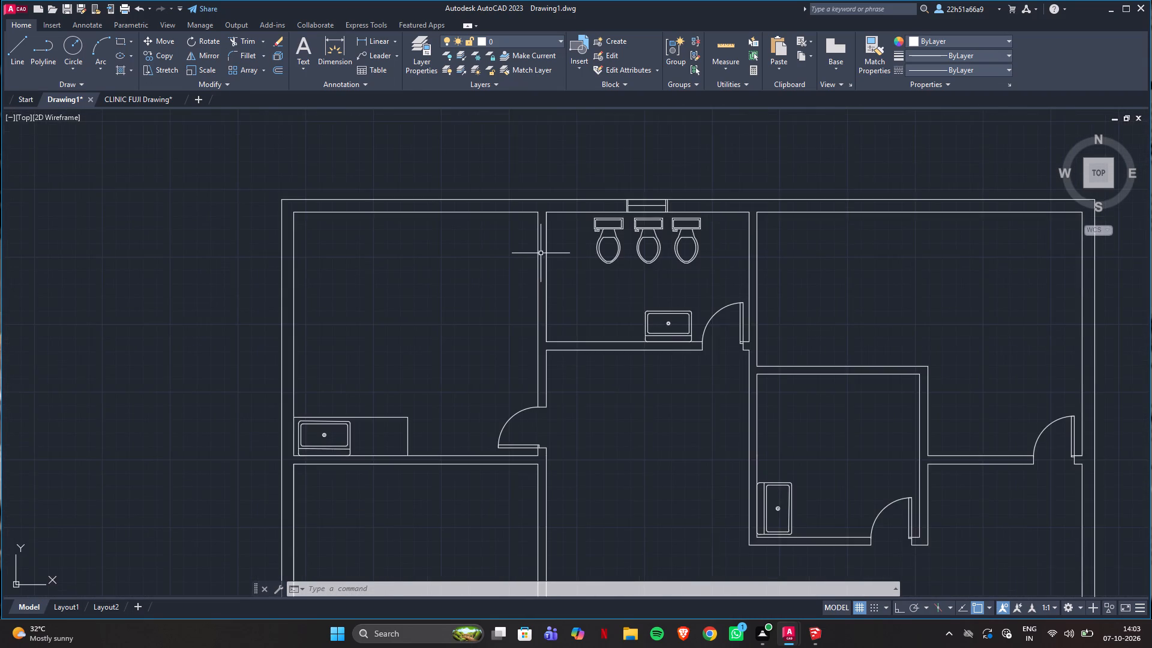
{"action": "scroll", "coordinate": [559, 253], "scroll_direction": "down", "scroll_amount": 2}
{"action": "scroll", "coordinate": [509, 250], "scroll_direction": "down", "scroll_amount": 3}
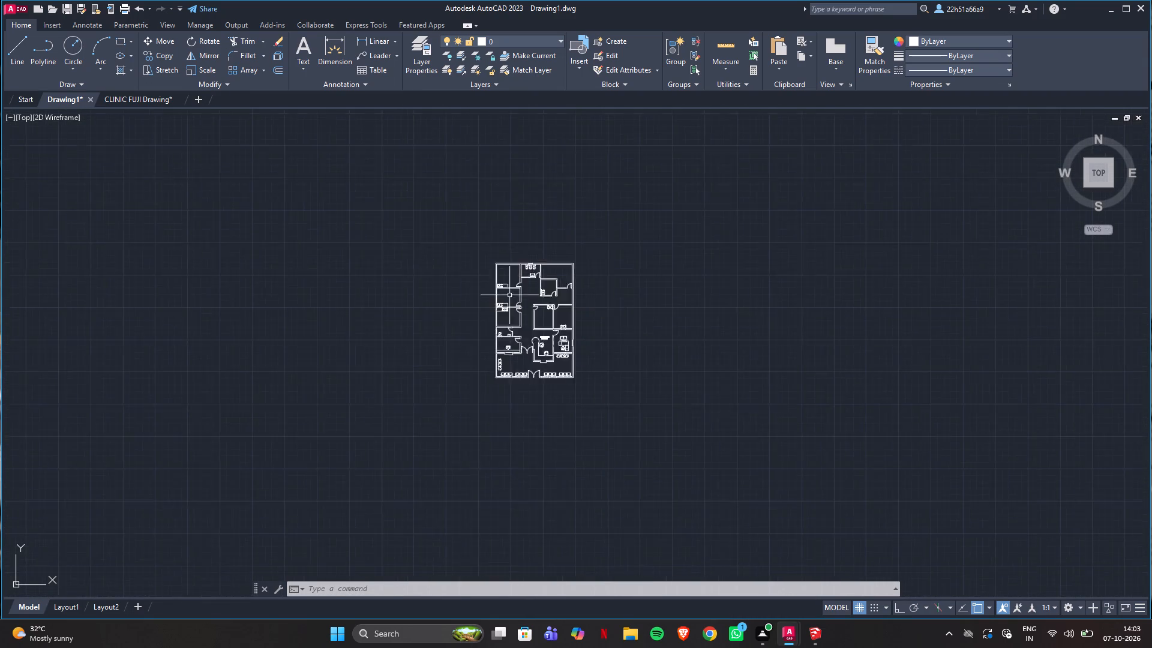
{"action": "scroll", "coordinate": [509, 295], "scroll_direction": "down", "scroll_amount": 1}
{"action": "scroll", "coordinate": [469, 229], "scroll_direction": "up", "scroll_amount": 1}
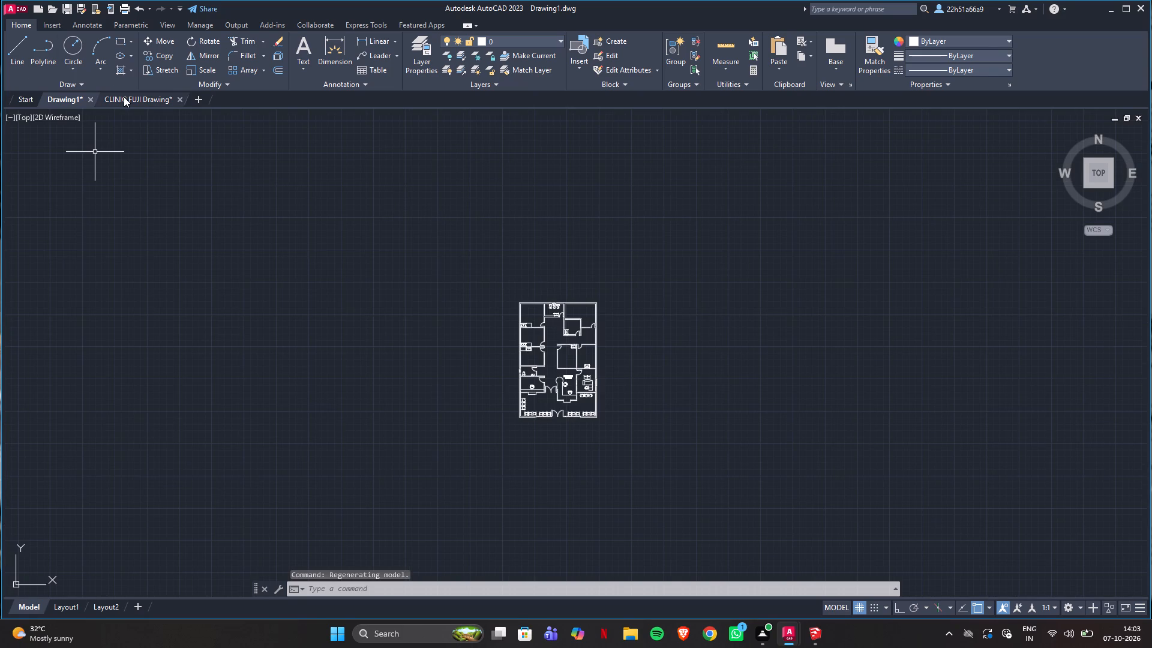
Examine the section, floor plan and PHYSICIAN CLINIC front elevation in CLINIC FUJI Drawing.
{"action": "left_click", "coordinate": [124, 97]}
{"action": "scroll", "coordinate": [460, 337], "scroll_direction": "down", "scroll_amount": 4}
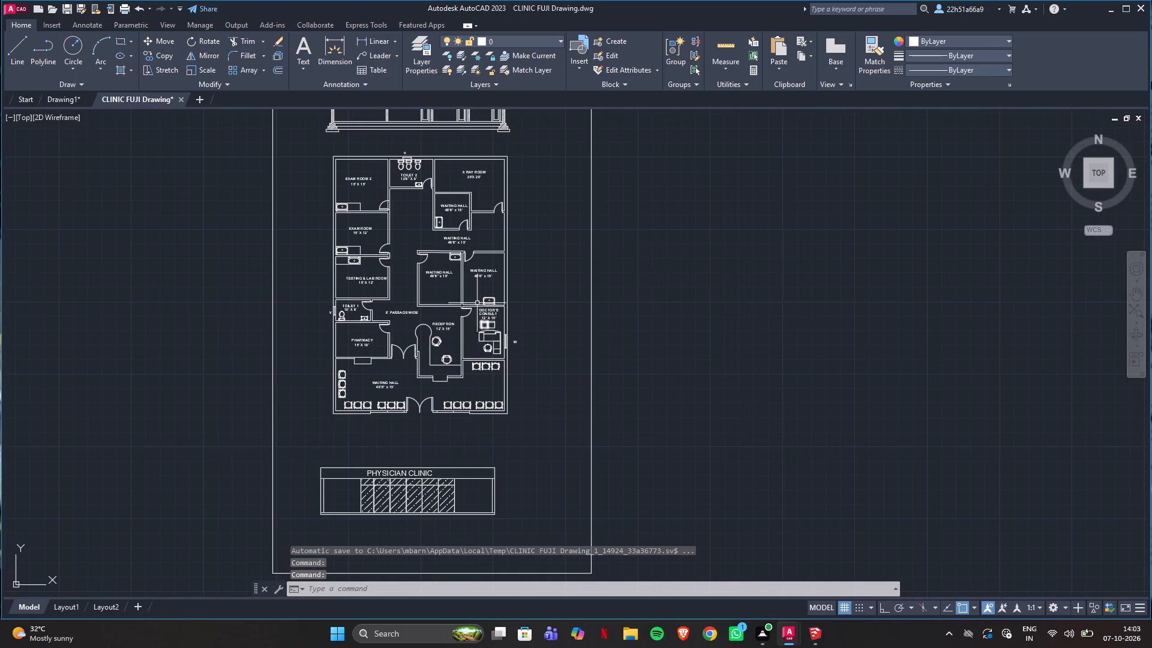
{"action": "scroll", "coordinate": [370, 163], "scroll_direction": "up", "scroll_amount": 2}
{"action": "scroll", "coordinate": [514, 416], "scroll_direction": "down", "scroll_amount": 2}
{"action": "scroll", "coordinate": [444, 281], "scroll_direction": "up", "scroll_amount": 1}
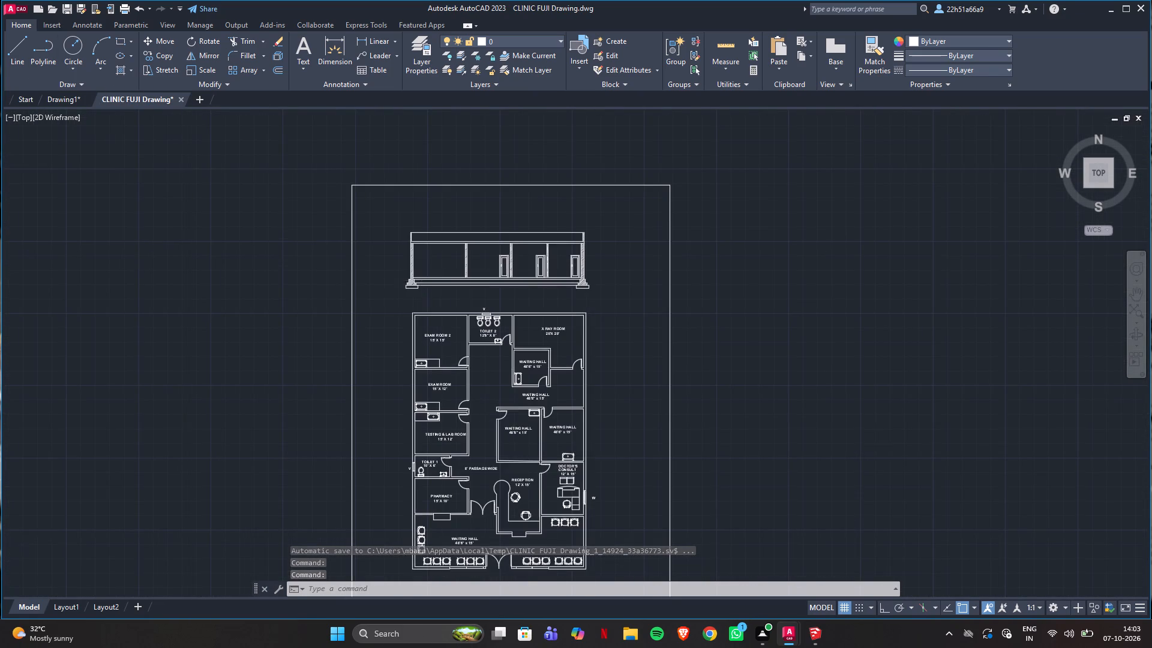
{"action": "scroll", "coordinate": [718, 322], "scroll_direction": "down", "scroll_amount": 1}
{"action": "scroll", "coordinate": [596, 248], "scroll_direction": "down", "scroll_amount": 2}
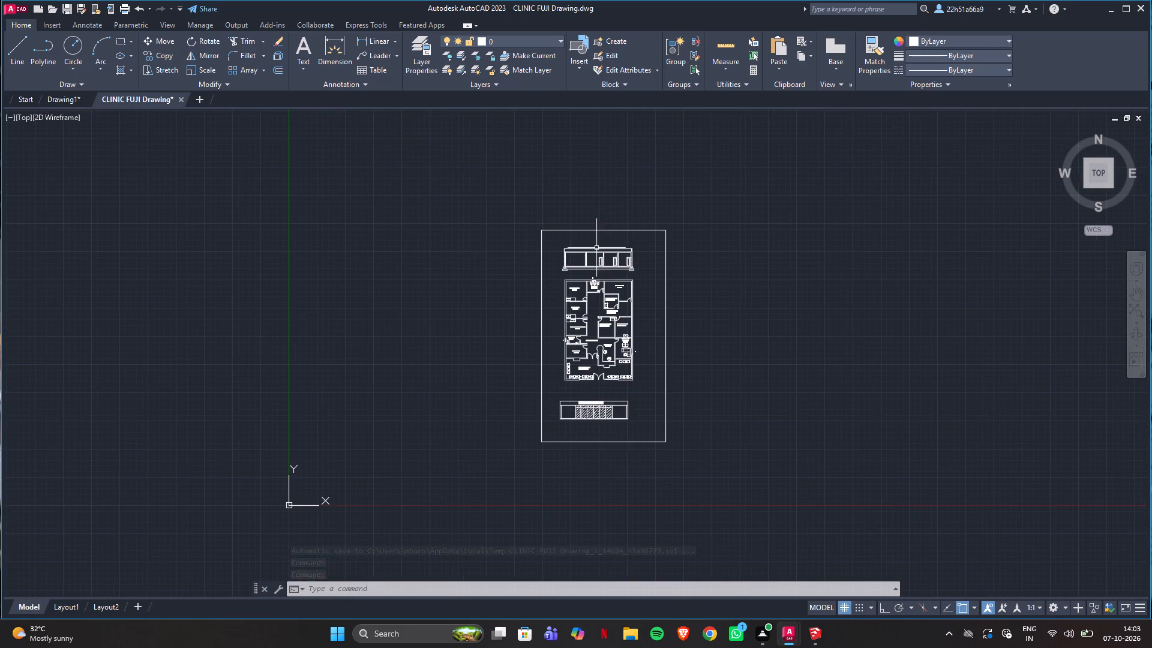
{"action": "scroll", "coordinate": [613, 446], "scroll_direction": "up", "scroll_amount": 3}
{"action": "scroll", "coordinate": [457, 233], "scroll_direction": "down", "scroll_amount": 2}
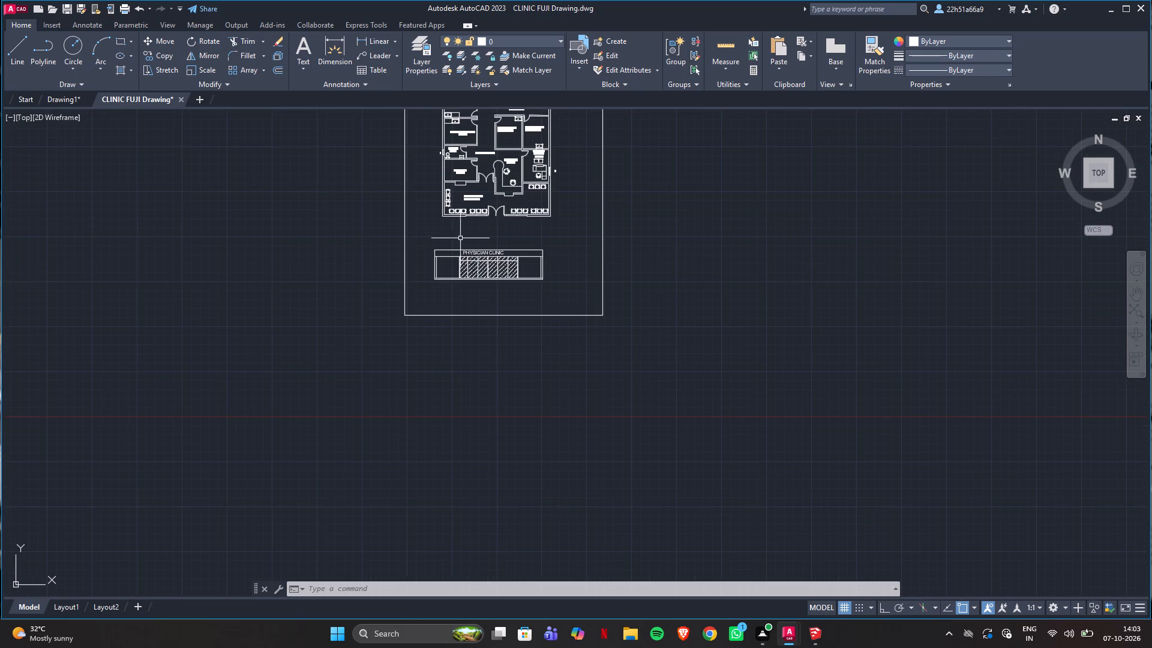
{"action": "scroll", "coordinate": [452, 268], "scroll_direction": "up", "scroll_amount": 4}
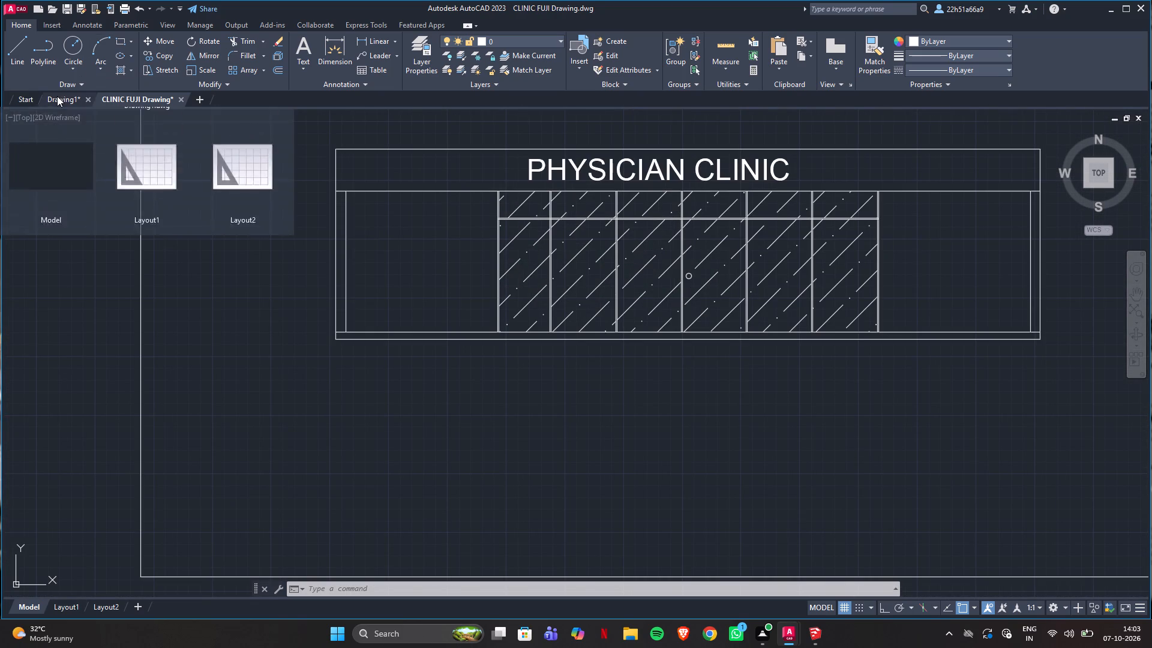
Inspect Drawing1's floor plan from the front waiting hall up to the rooms north of reception for missing elements.
{"action": "left_click", "coordinate": [57, 96]}
{"action": "scroll", "coordinate": [542, 408], "scroll_direction": "up", "scroll_amount": 4}
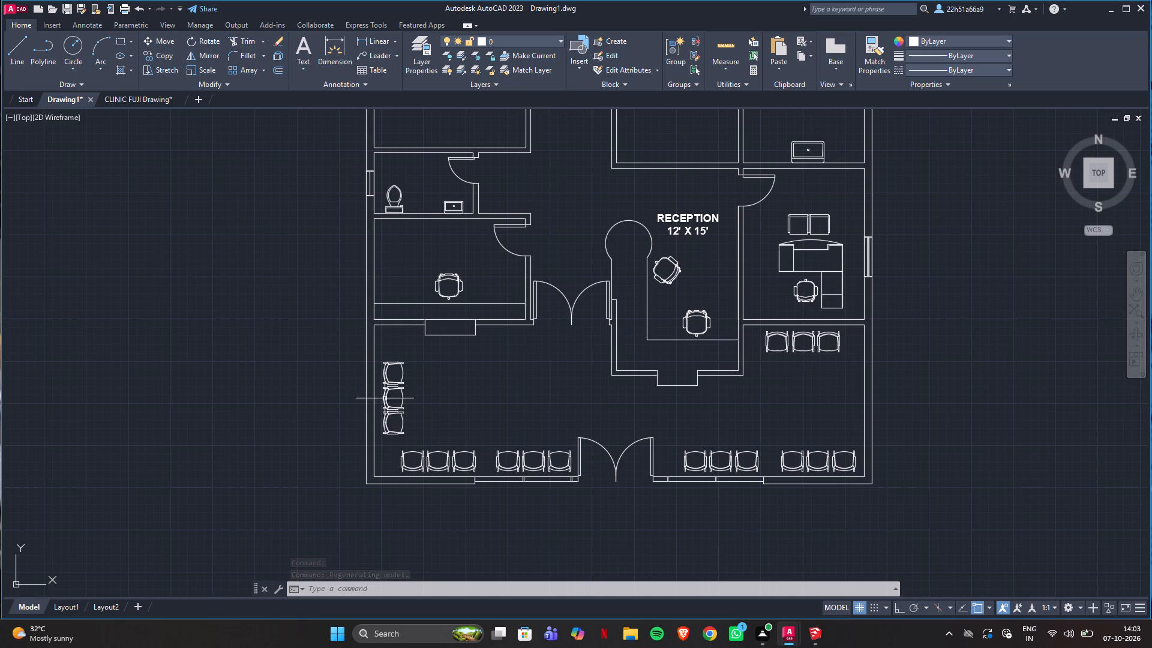
{"action": "scroll", "coordinate": [424, 438], "scroll_direction": "down", "scroll_amount": 2}
{"action": "scroll", "coordinate": [440, 380], "scroll_direction": "up", "scroll_amount": 3}
{"action": "scroll", "coordinate": [440, 380], "scroll_direction": "down", "scroll_amount": 1}
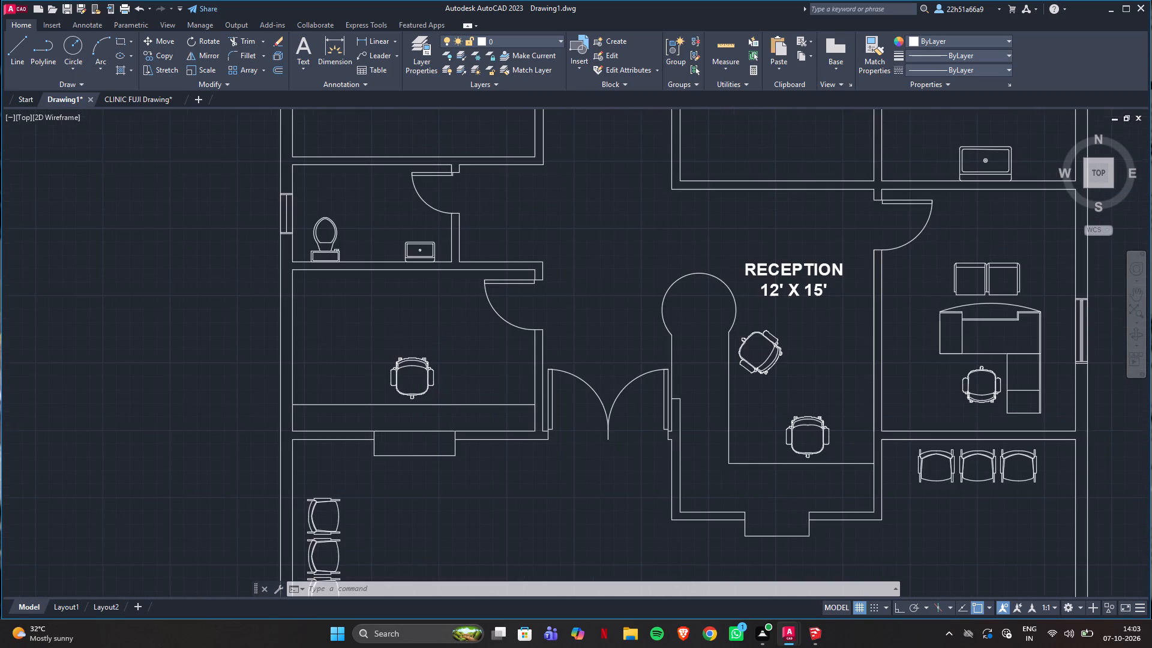
{"action": "scroll", "coordinate": [773, 347], "scroll_direction": "down", "scroll_amount": 1}
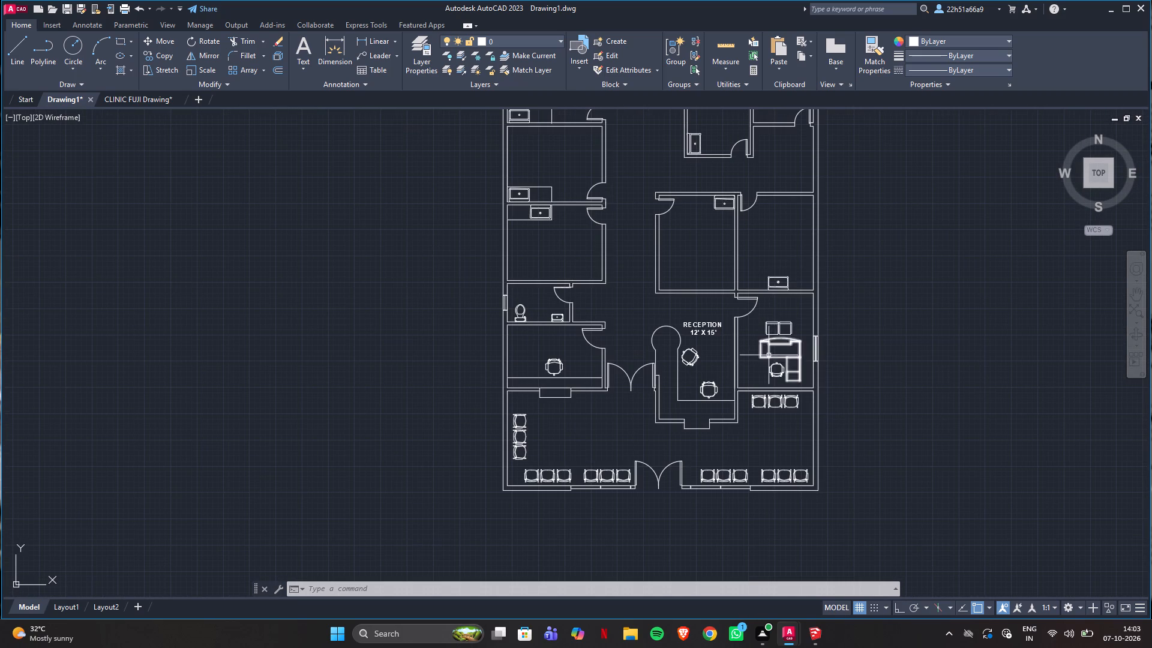
{"action": "scroll", "coordinate": [785, 224], "scroll_direction": "up", "scroll_amount": 2}
{"action": "scroll", "coordinate": [479, 290], "scroll_direction": "down", "scroll_amount": 1}
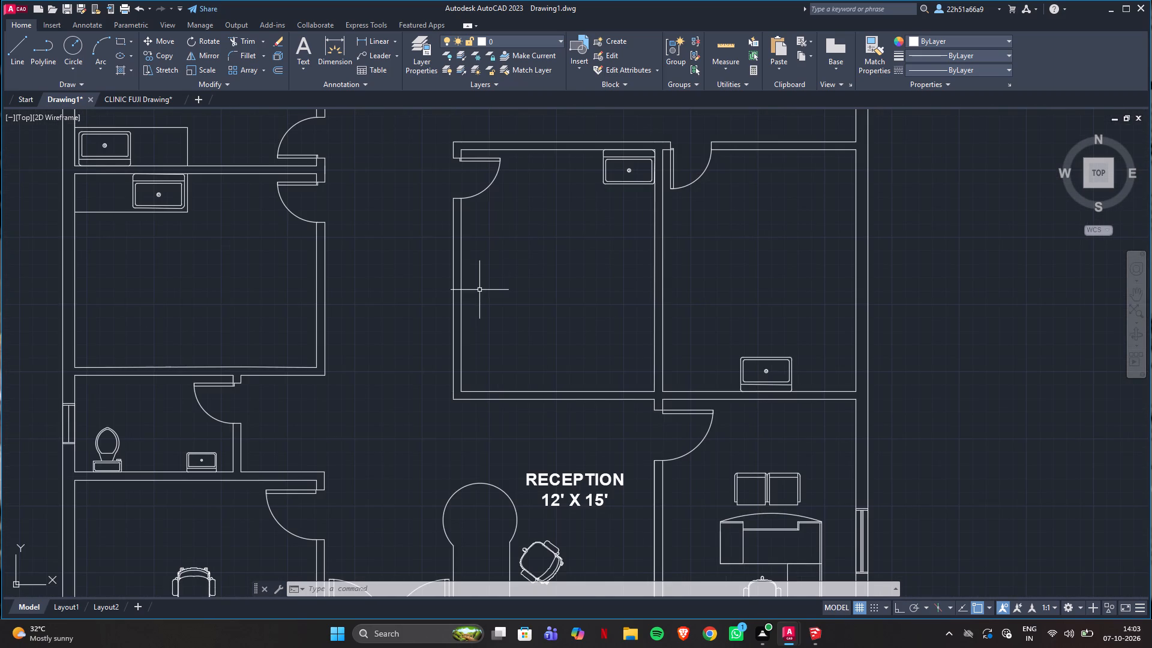
{"action": "scroll", "coordinate": [552, 198], "scroll_direction": "up", "scroll_amount": 1}
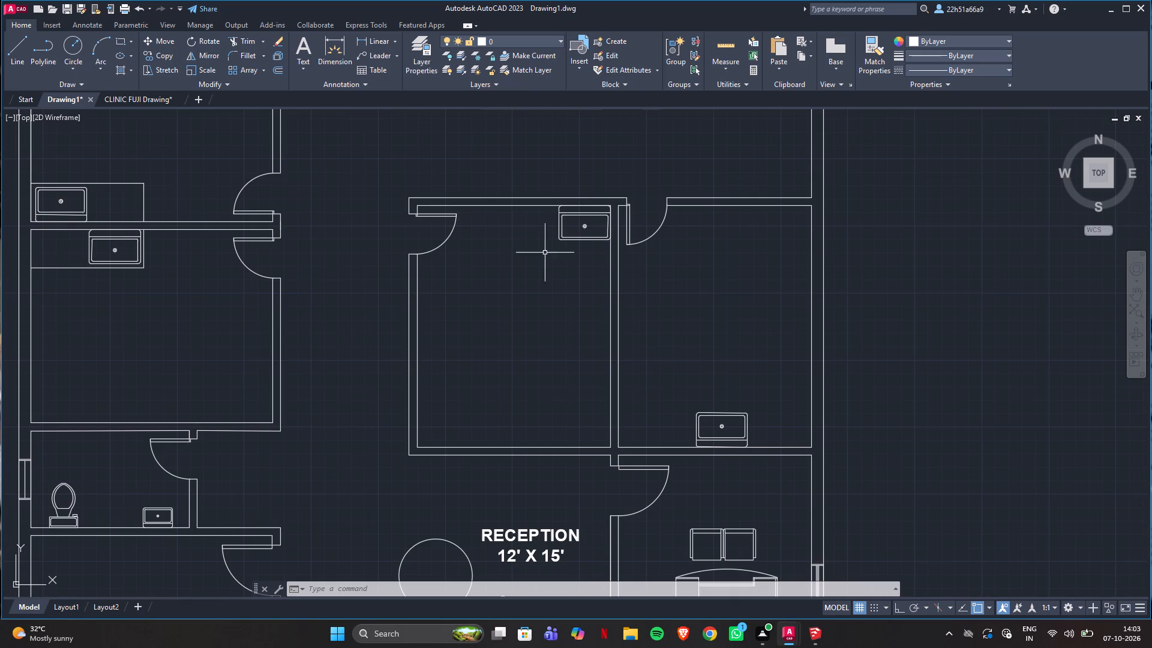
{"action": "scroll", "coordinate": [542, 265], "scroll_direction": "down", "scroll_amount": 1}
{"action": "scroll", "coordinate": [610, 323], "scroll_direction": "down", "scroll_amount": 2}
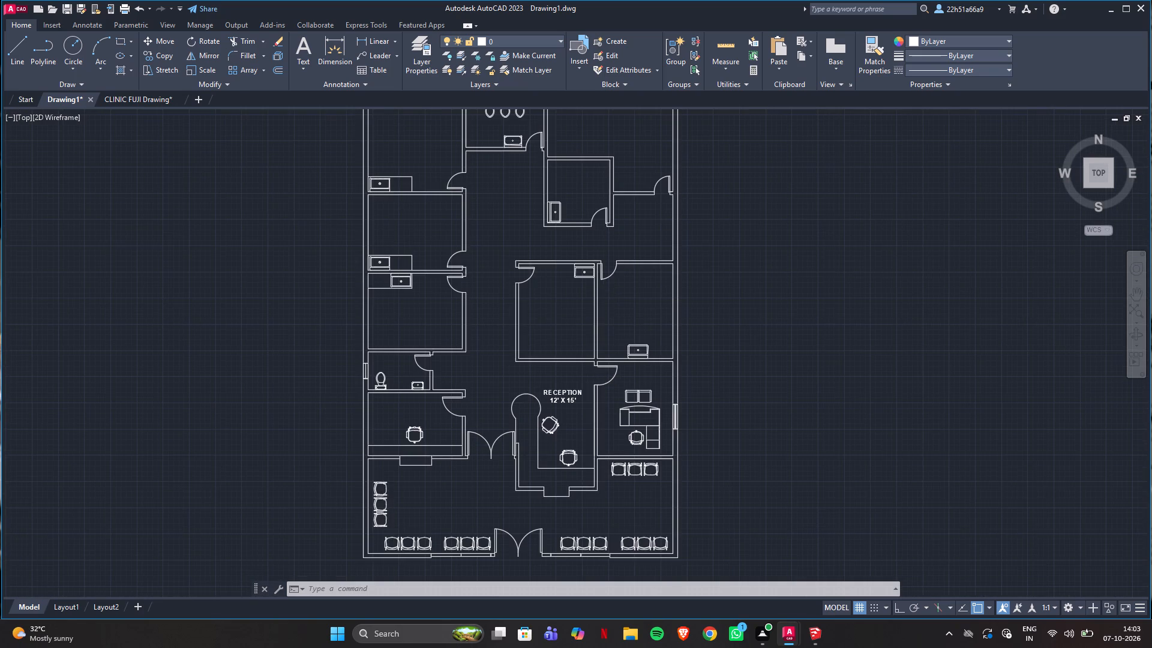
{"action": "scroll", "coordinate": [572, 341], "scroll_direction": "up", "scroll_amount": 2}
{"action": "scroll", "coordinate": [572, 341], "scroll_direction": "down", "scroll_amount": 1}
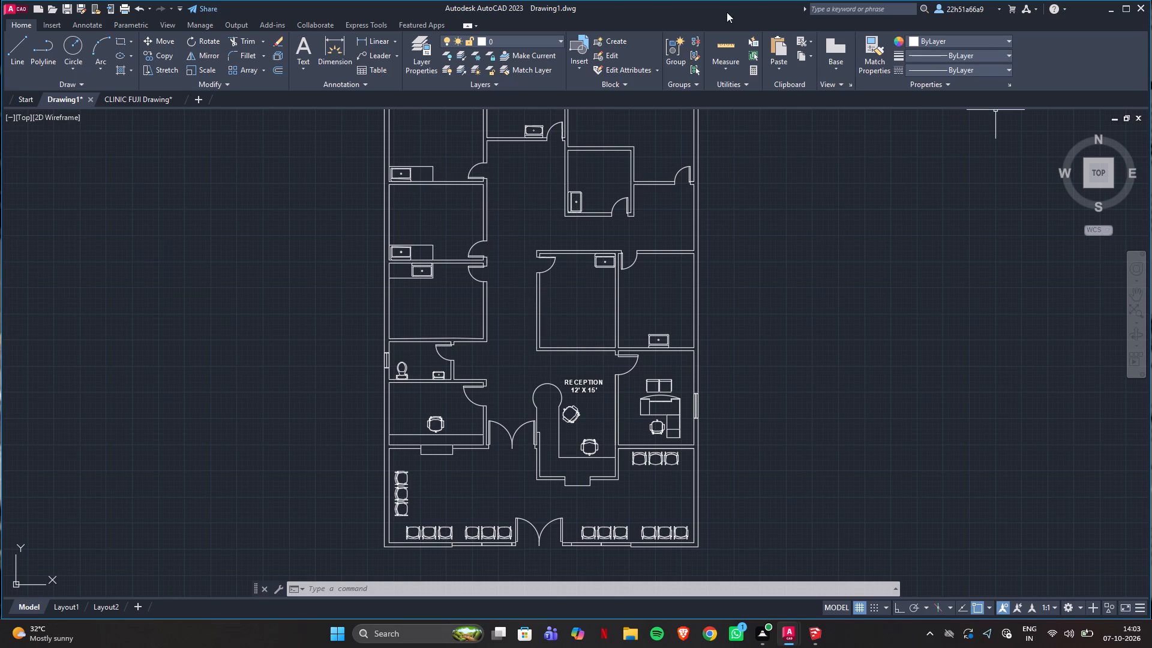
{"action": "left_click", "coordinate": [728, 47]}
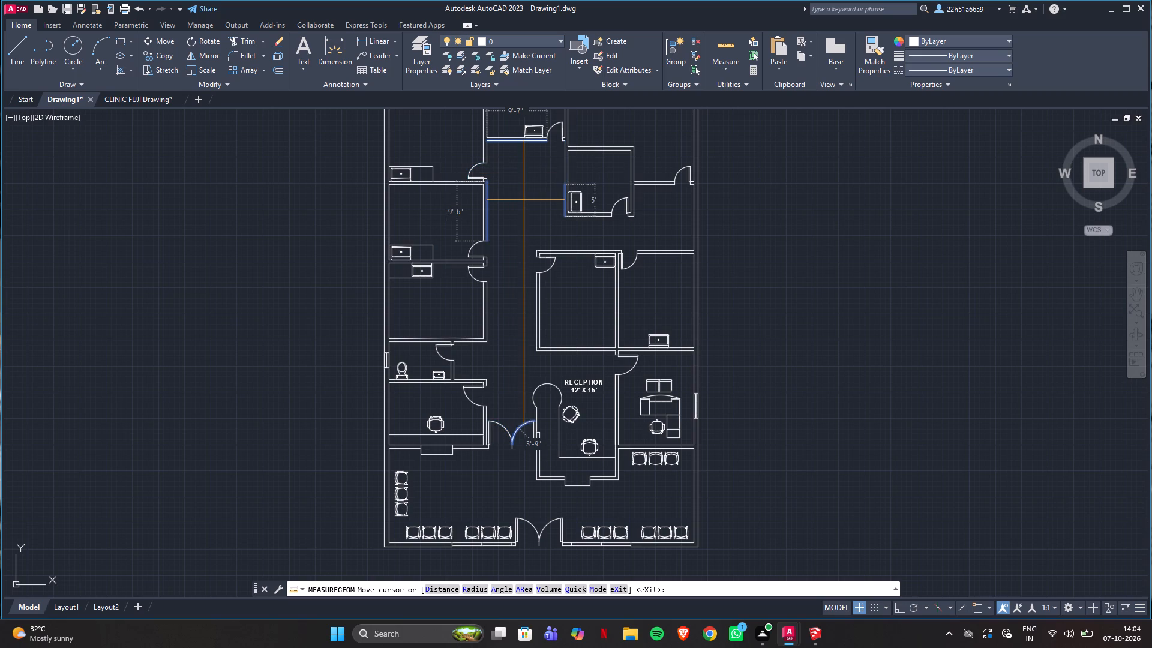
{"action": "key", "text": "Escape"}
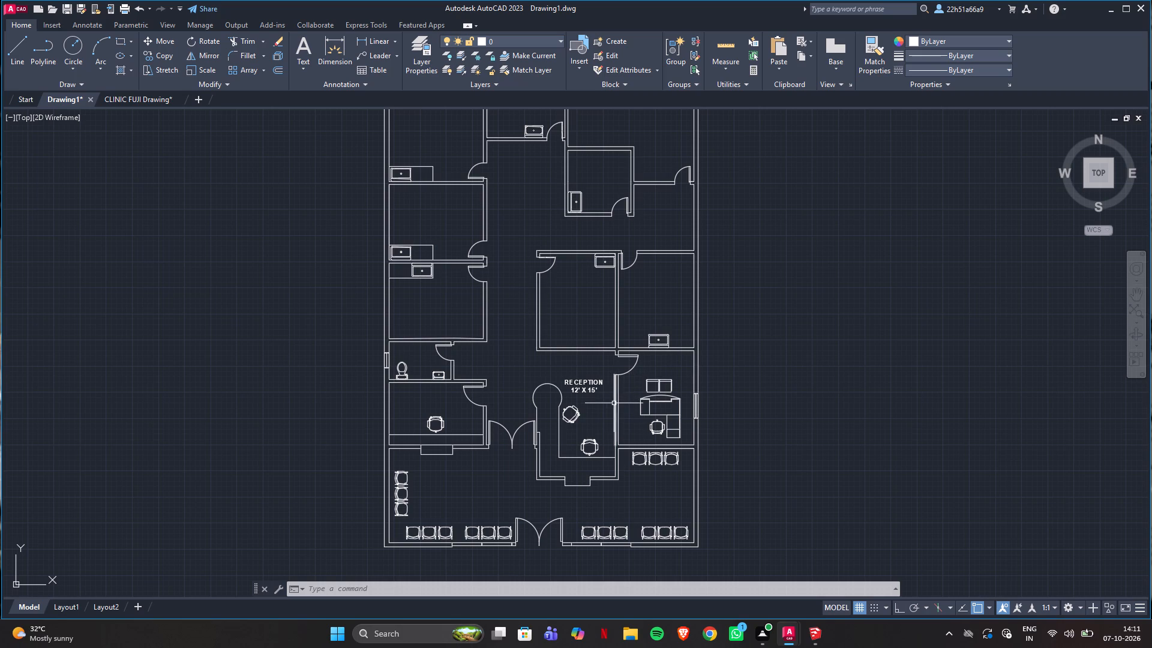
Copy the RECEPTION 12' X 15' label into the doctor's consult, front waiting hall, west room with the counter and chair, and the single-WC toilet.
{"action": "left_click", "coordinate": [591, 382]}
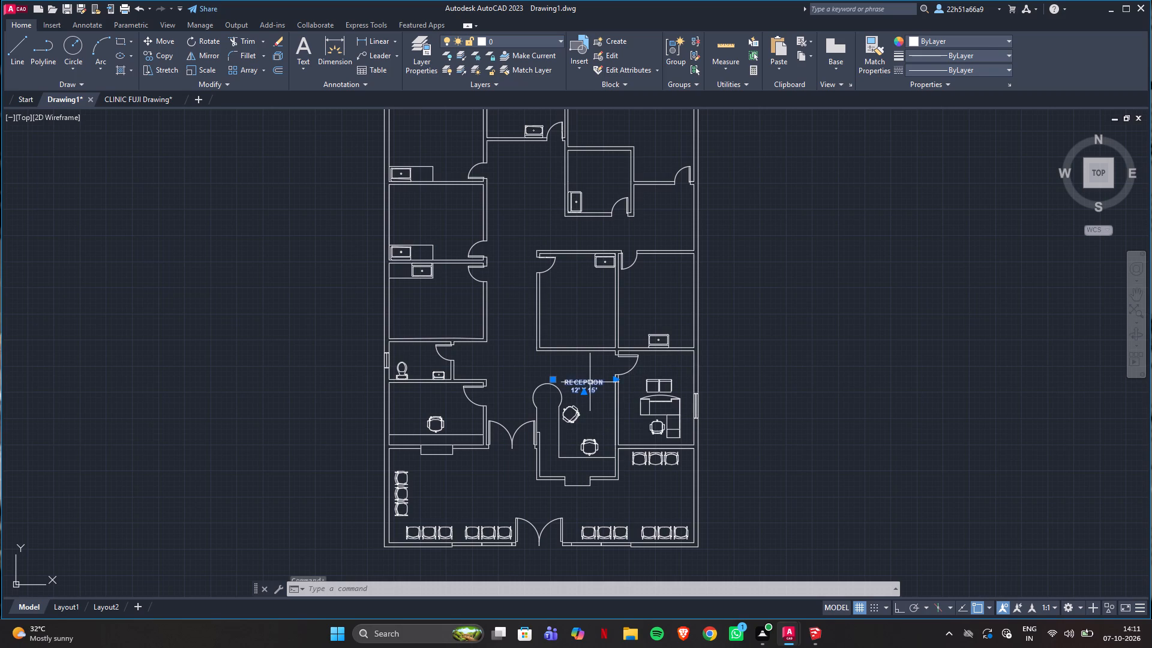
{"action": "type", "text": "co"}
{"action": "key", "text": "Return"}
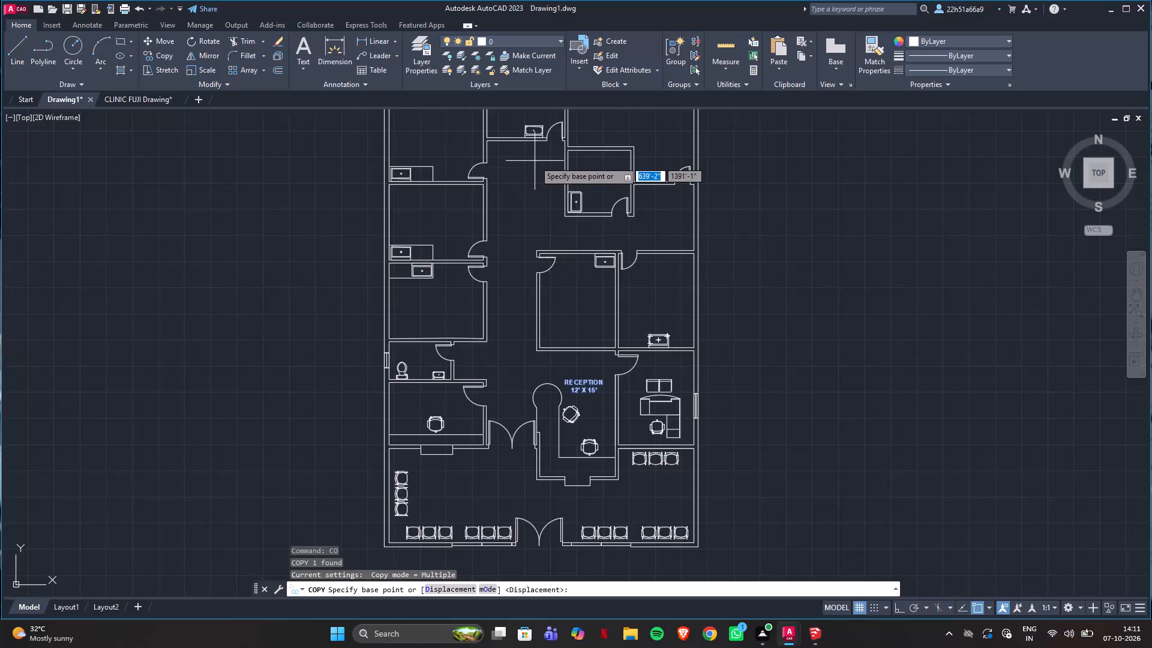
{"action": "scroll", "coordinate": [630, 378], "scroll_direction": "up", "scroll_amount": 2}
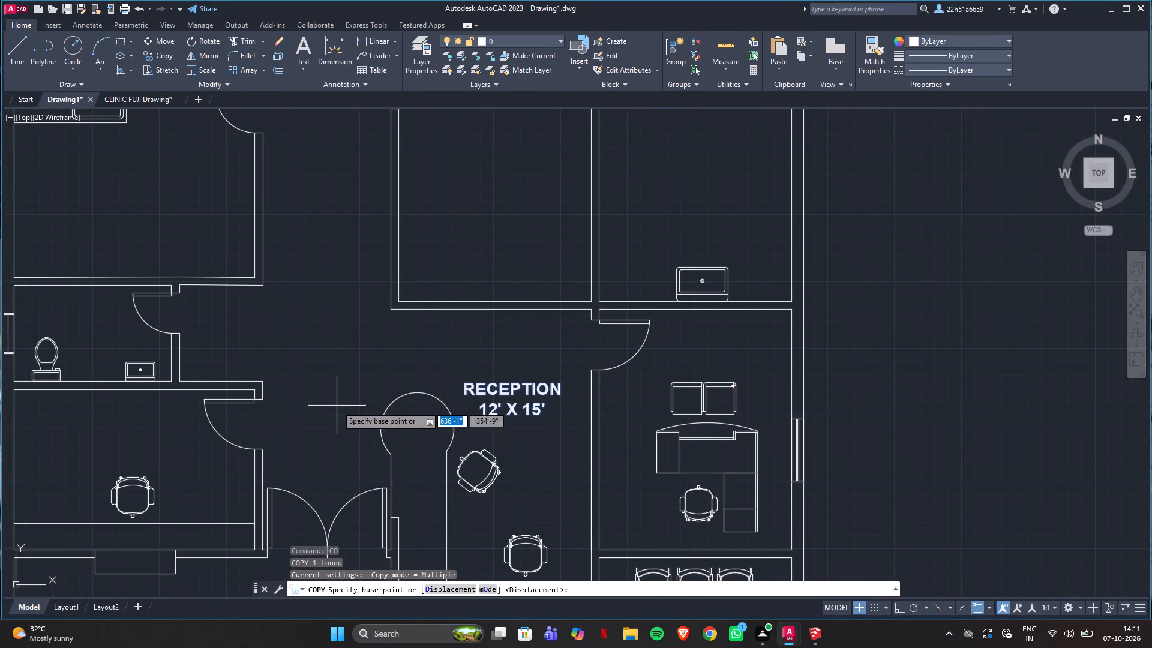
{"action": "left_click", "coordinate": [439, 380]}
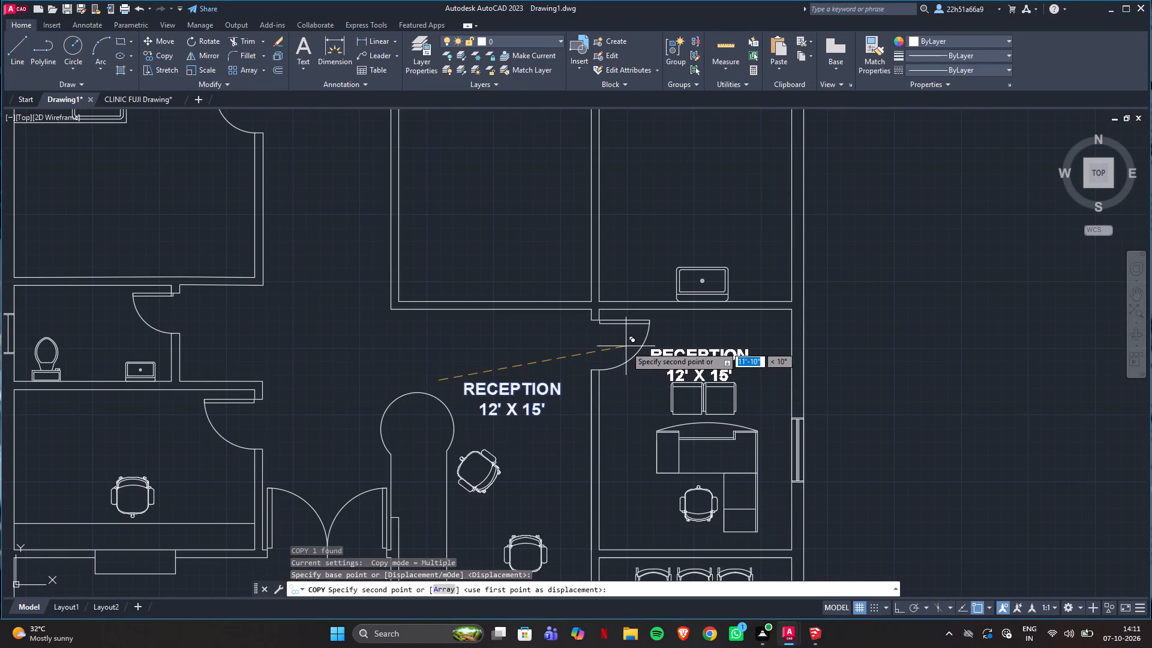
{"action": "scroll", "coordinate": [646, 338], "scroll_direction": "up", "scroll_amount": 2}
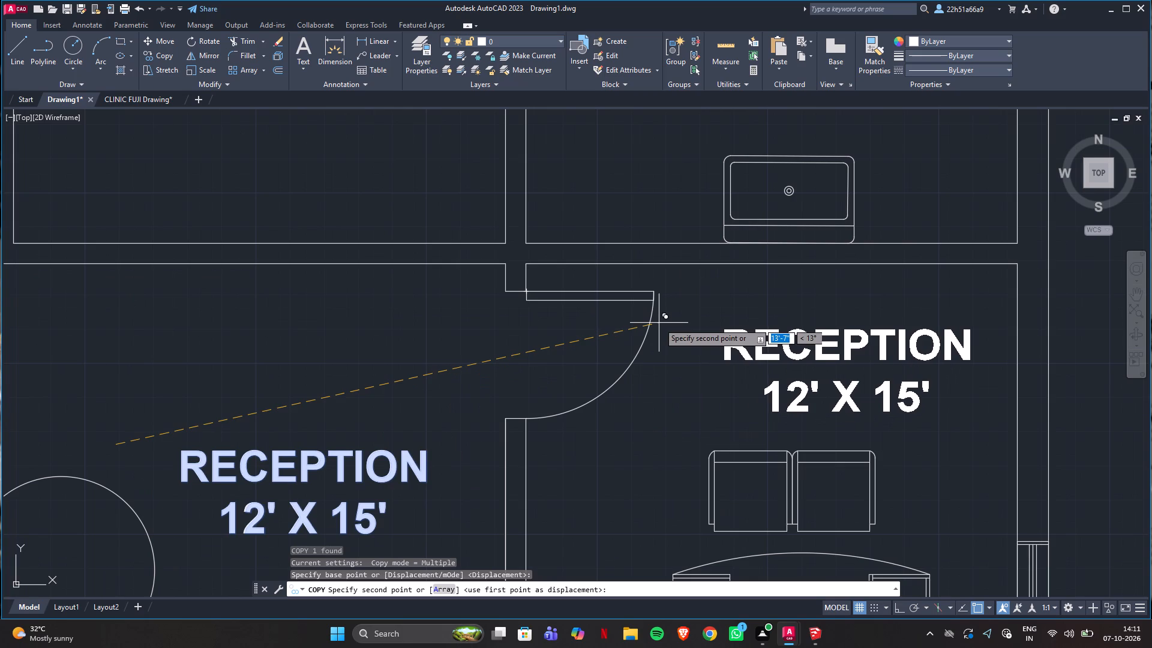
{"action": "left_click", "coordinate": [659, 323]}
{"action": "scroll", "coordinate": [427, 310], "scroll_direction": "down", "scroll_amount": 3}
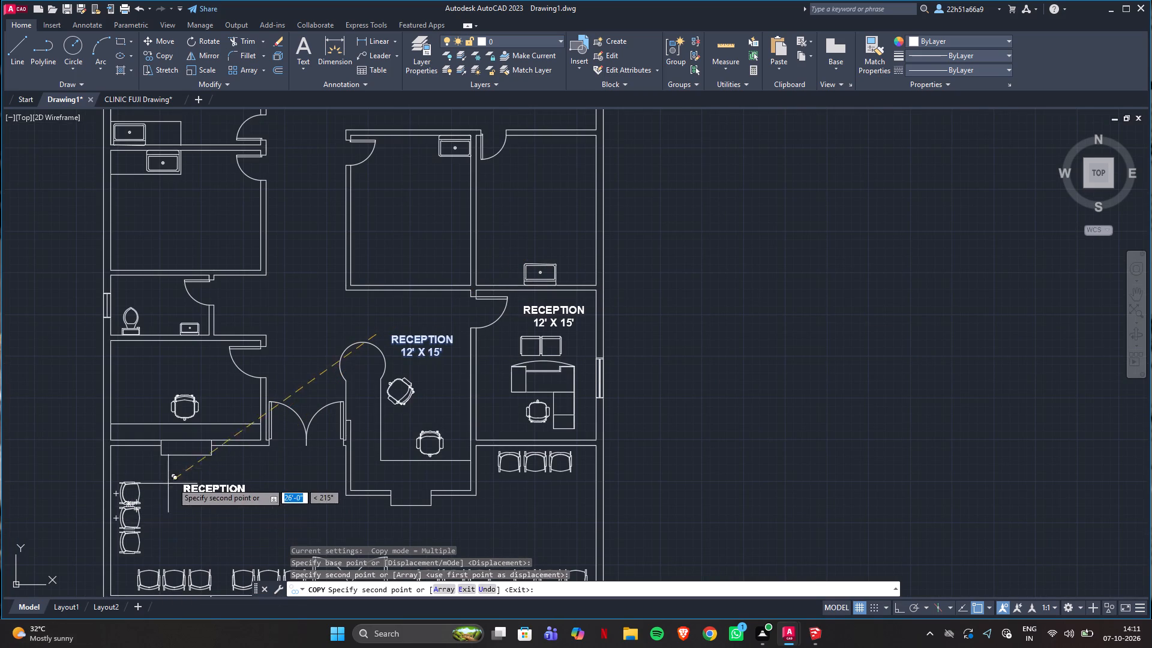
{"action": "left_click", "coordinate": [193, 492]}
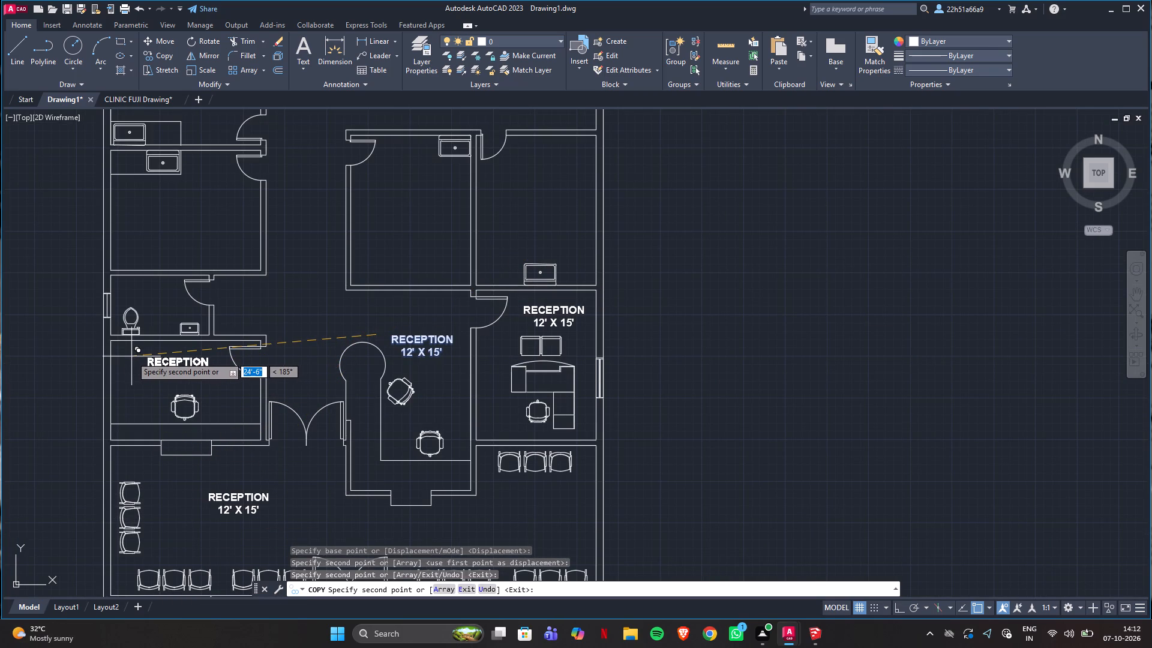
{"action": "left_click", "coordinate": [131, 356]}
{"action": "scroll", "coordinate": [105, 288], "scroll_direction": "up", "scroll_amount": 4}
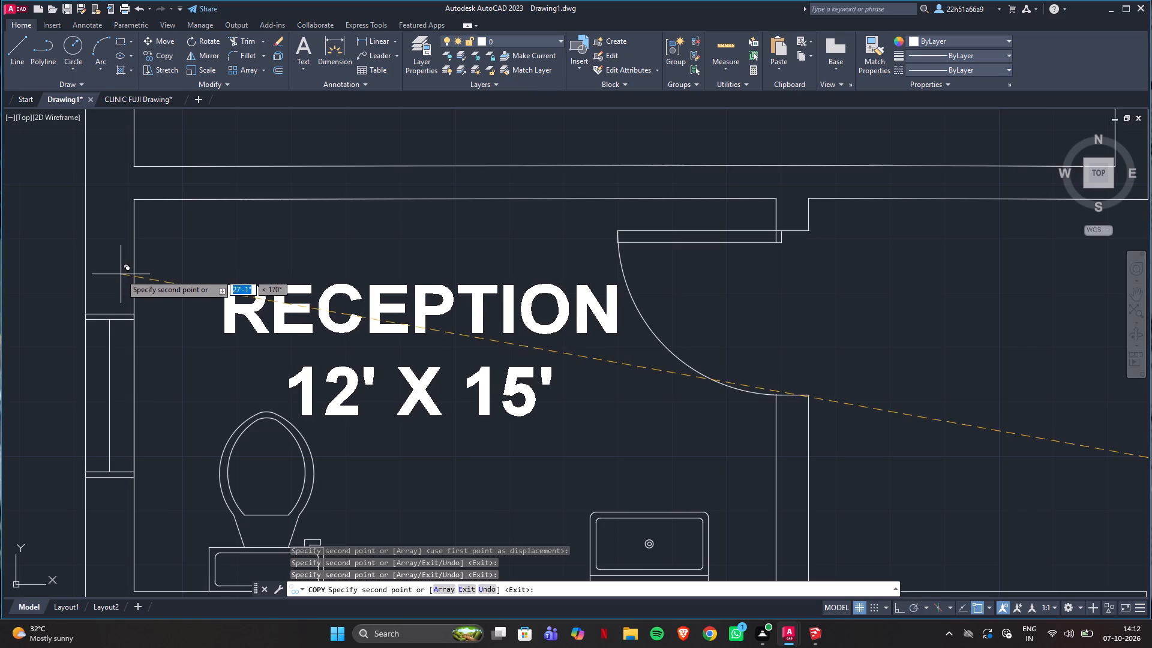
{"action": "left_click", "coordinate": [116, 274]}
Place more RECEPTION 12' X 15' label copies in the two west rooms north of the toilet, both rooms north of reception, and the central hall.
{"action": "scroll", "coordinate": [126, 259], "scroll_direction": "down", "scroll_amount": 3}
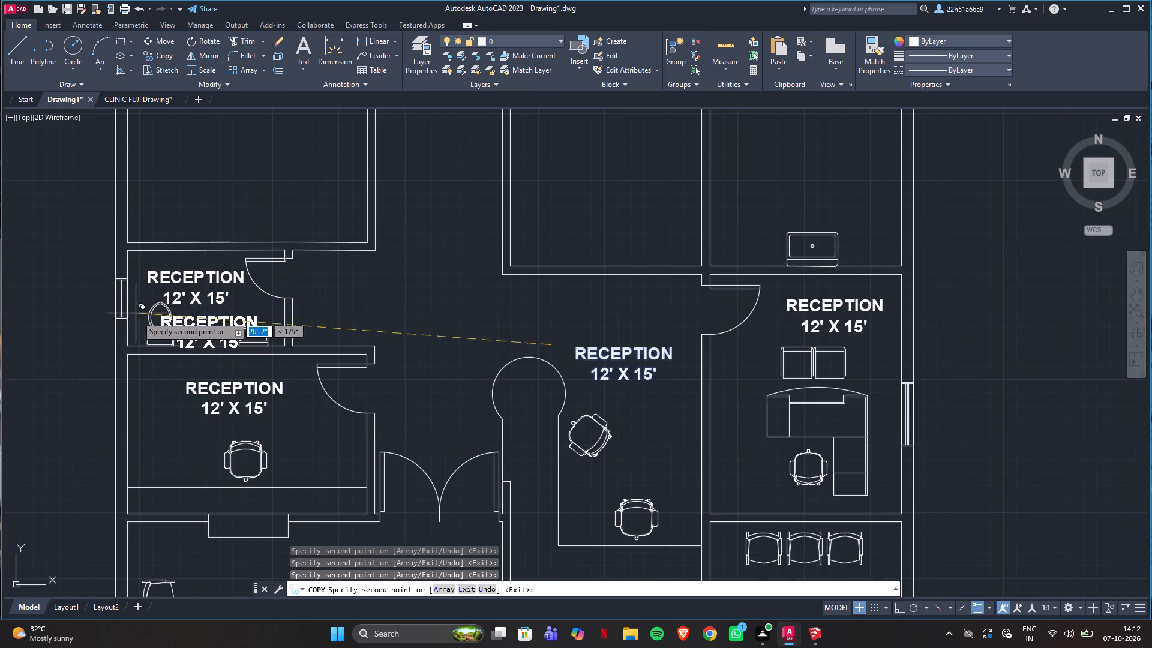
{"action": "scroll", "coordinate": [140, 322], "scroll_direction": "down", "scroll_amount": 2}
{"action": "left_click", "coordinate": [149, 263]}
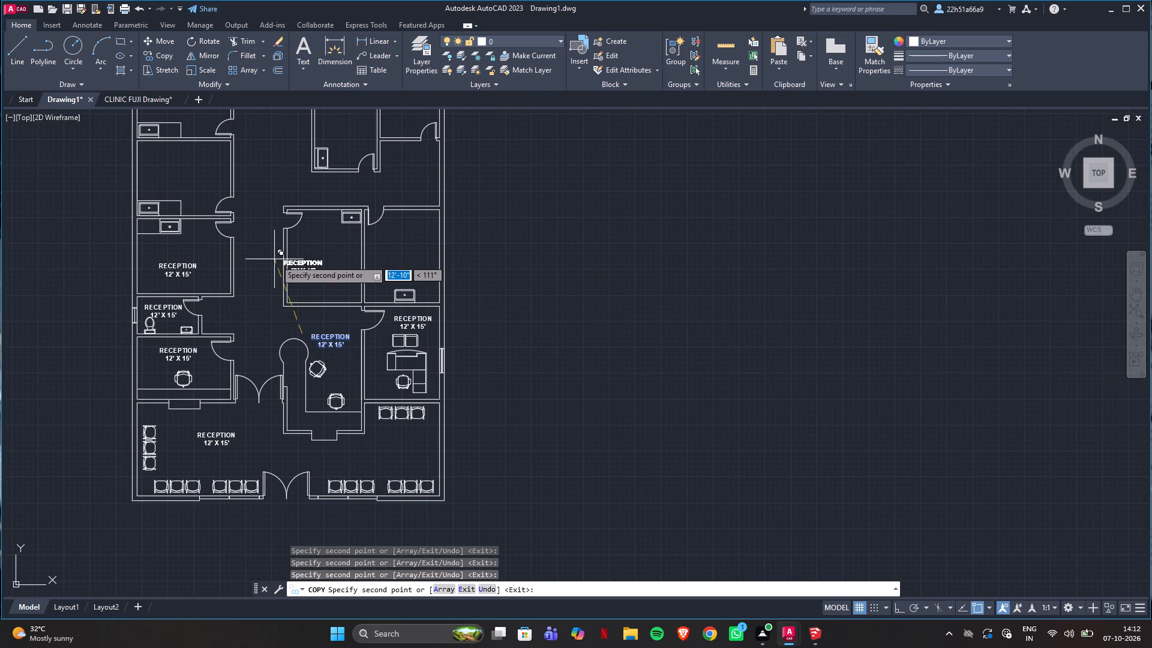
{"action": "left_click", "coordinate": [299, 256]}
{"action": "left_click", "coordinate": [379, 245]}
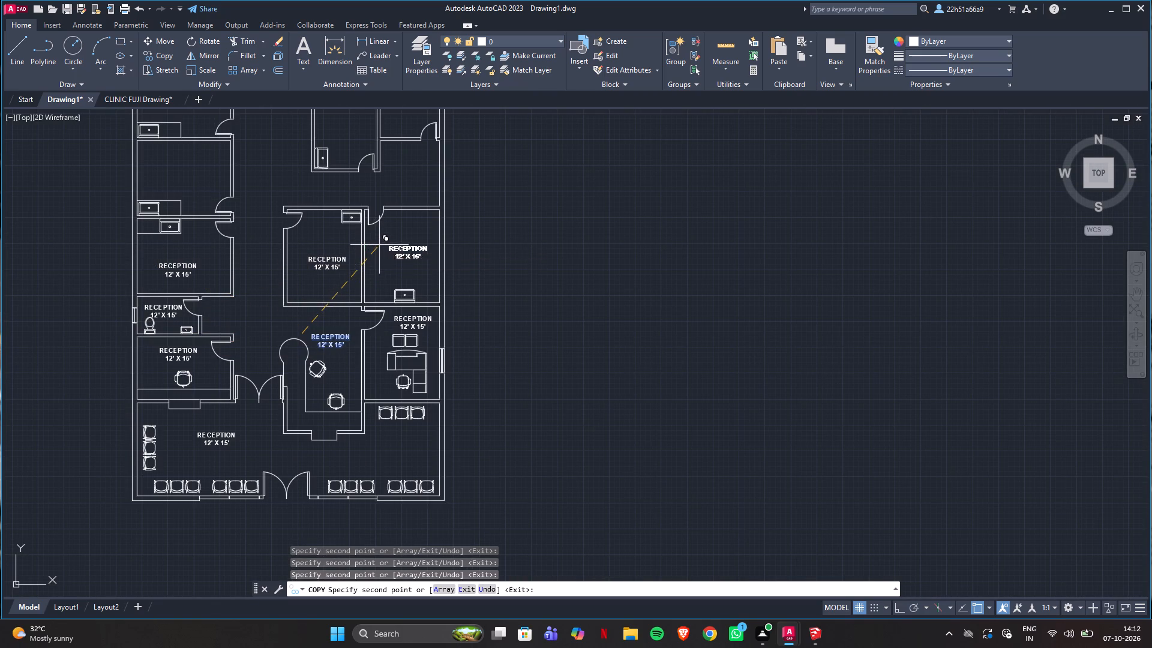
{"action": "left_click", "coordinate": [245, 151]}
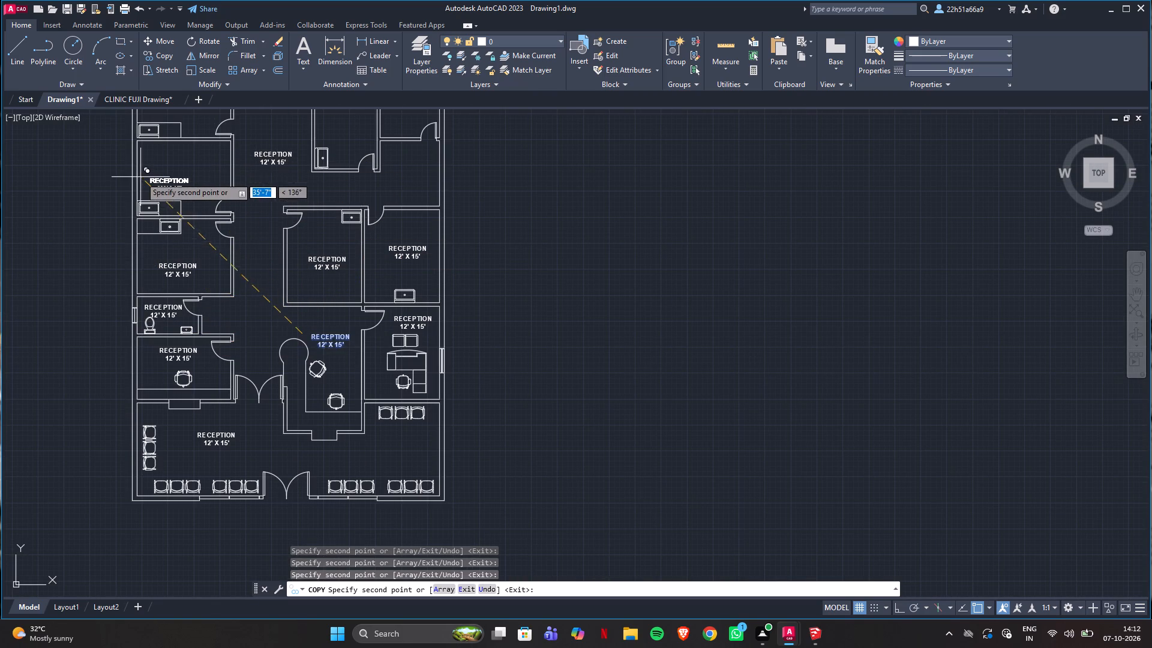
{"action": "left_click", "coordinate": [146, 160]}
Place RECEPTION 12' X 15' label copies in the northwest room, three-WC toilet, northeast room and the small room south of it.
{"action": "scroll", "coordinate": [208, 321], "scroll_direction": "down", "scroll_amount": 3}
{"action": "scroll", "coordinate": [195, 257], "scroll_direction": "up", "scroll_amount": 3}
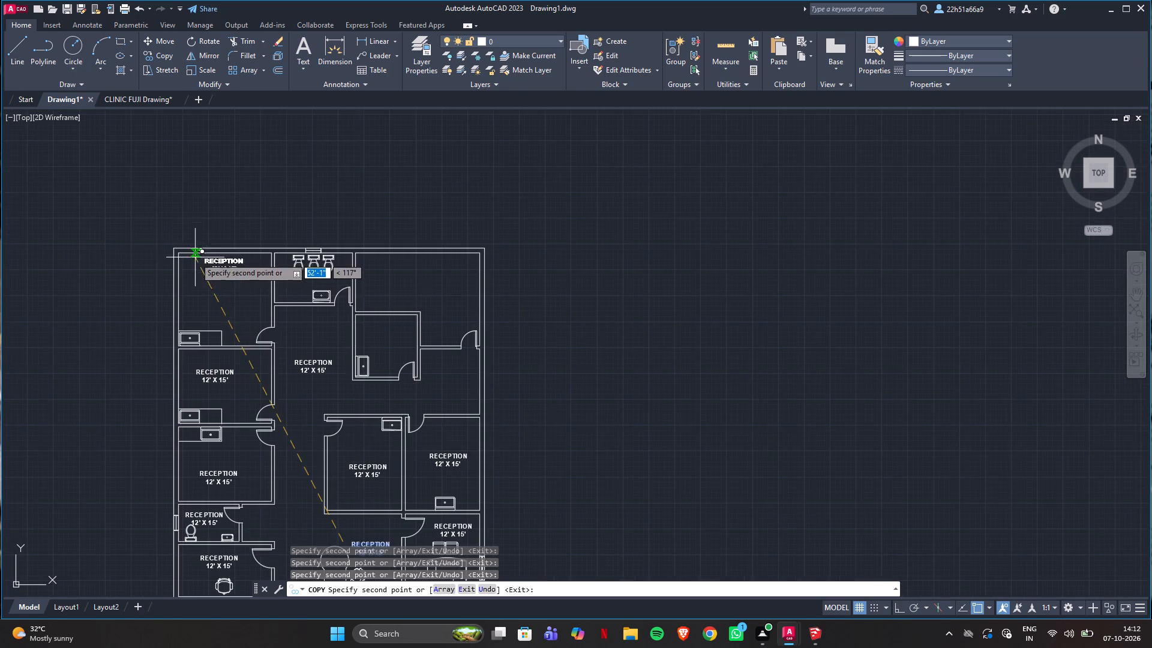
{"action": "left_click", "coordinate": [197, 286]}
{"action": "scroll", "coordinate": [287, 292], "scroll_direction": "up", "scroll_amount": 4}
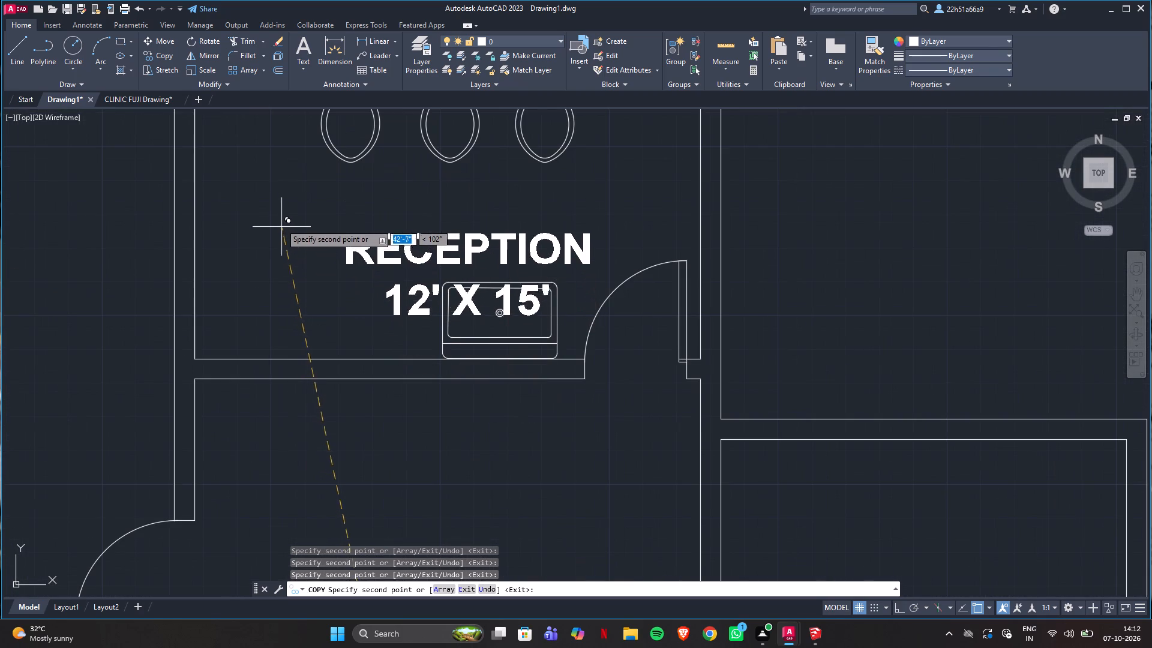
{"action": "left_click", "coordinate": [251, 176]}
{"action": "scroll", "coordinate": [202, 303], "scroll_direction": "down", "scroll_amount": 3}
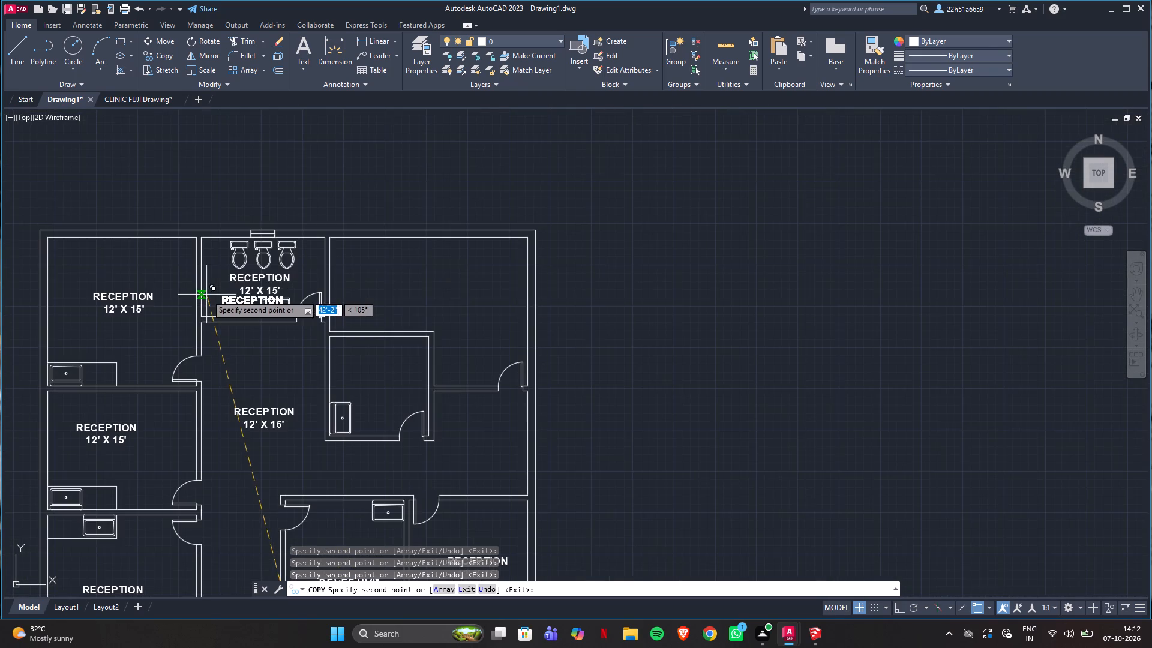
{"action": "left_click", "coordinate": [414, 270]}
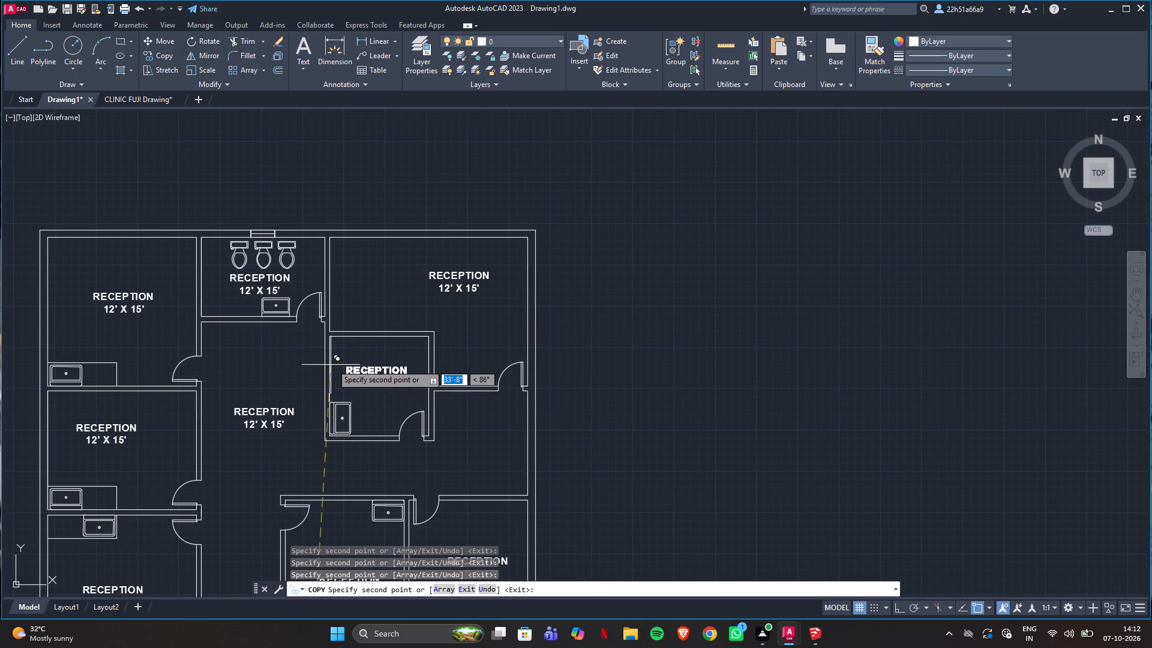
{"action": "left_click", "coordinate": [344, 365]}
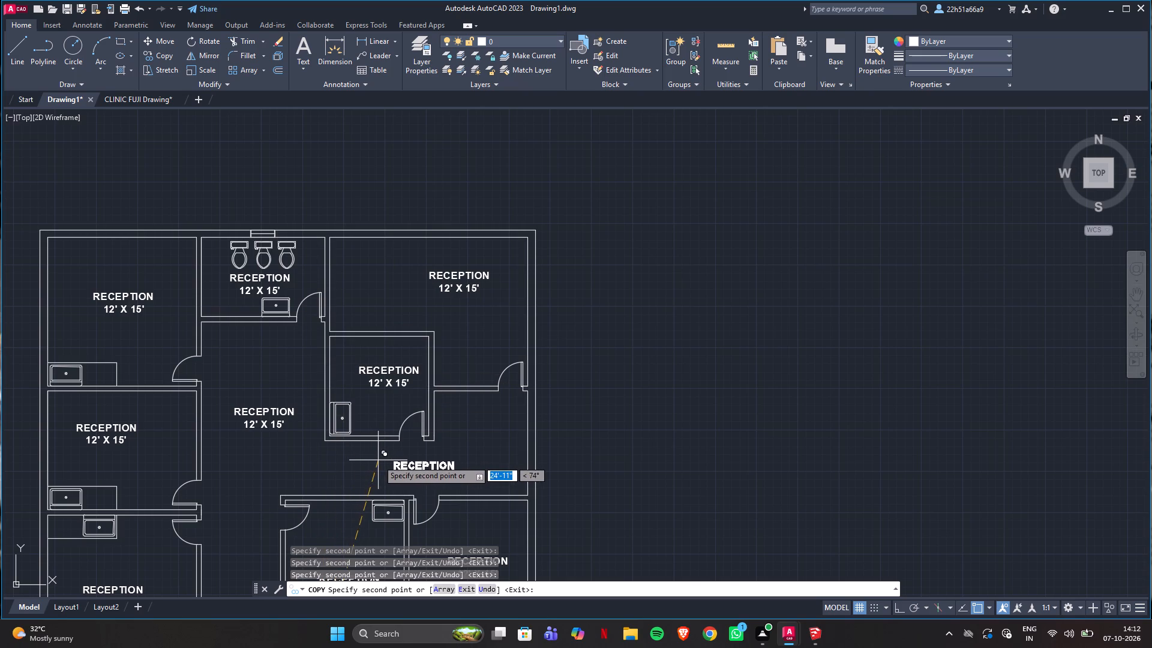
Place the last RECEPTION 12' X 15' label copies in the corridor between the west and east rooms and the passage south of the small room.
{"action": "scroll", "coordinate": [377, 445], "scroll_direction": "down", "scroll_amount": 3}
{"action": "scroll", "coordinate": [368, 459], "scroll_direction": "up", "scroll_amount": 3}
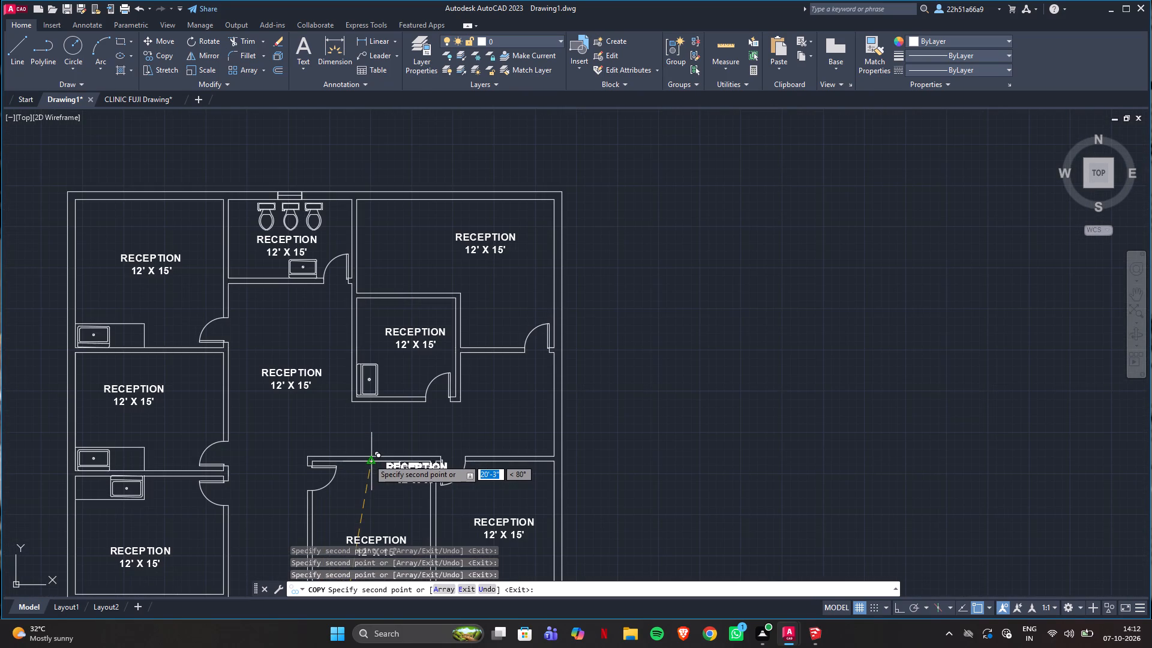
{"action": "scroll", "coordinate": [379, 376], "scroll_direction": "down", "scroll_amount": 2}
{"action": "scroll", "coordinate": [256, 464], "scroll_direction": "up", "scroll_amount": 3}
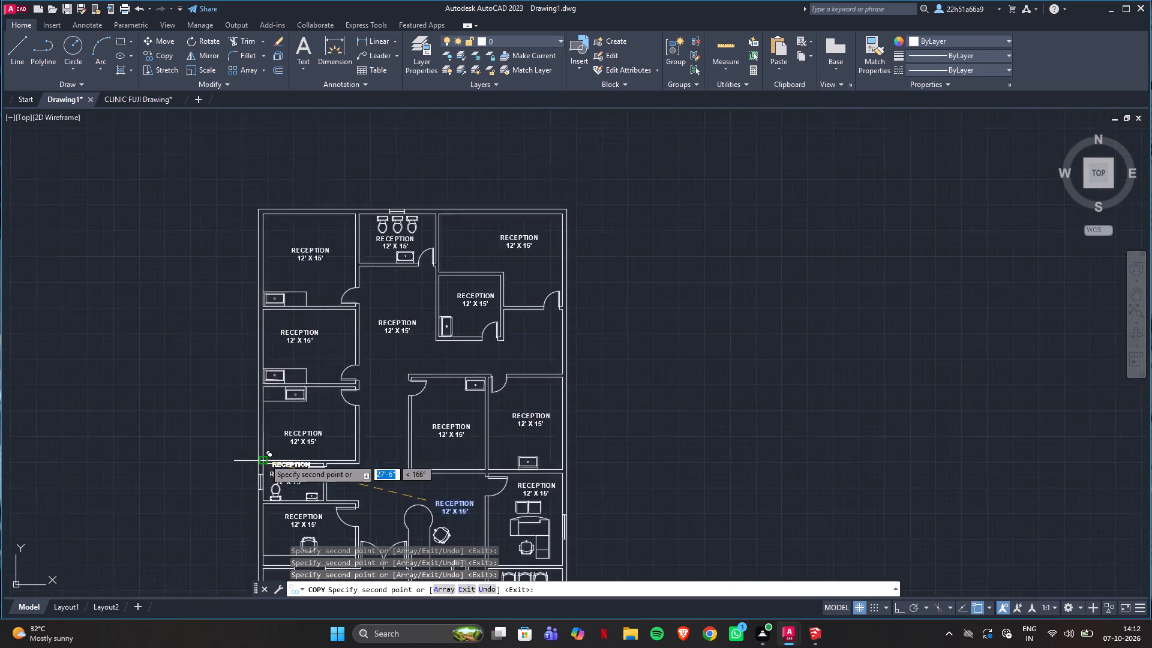
{"action": "scroll", "coordinate": [266, 459], "scroll_direction": "up", "scroll_amount": 1}
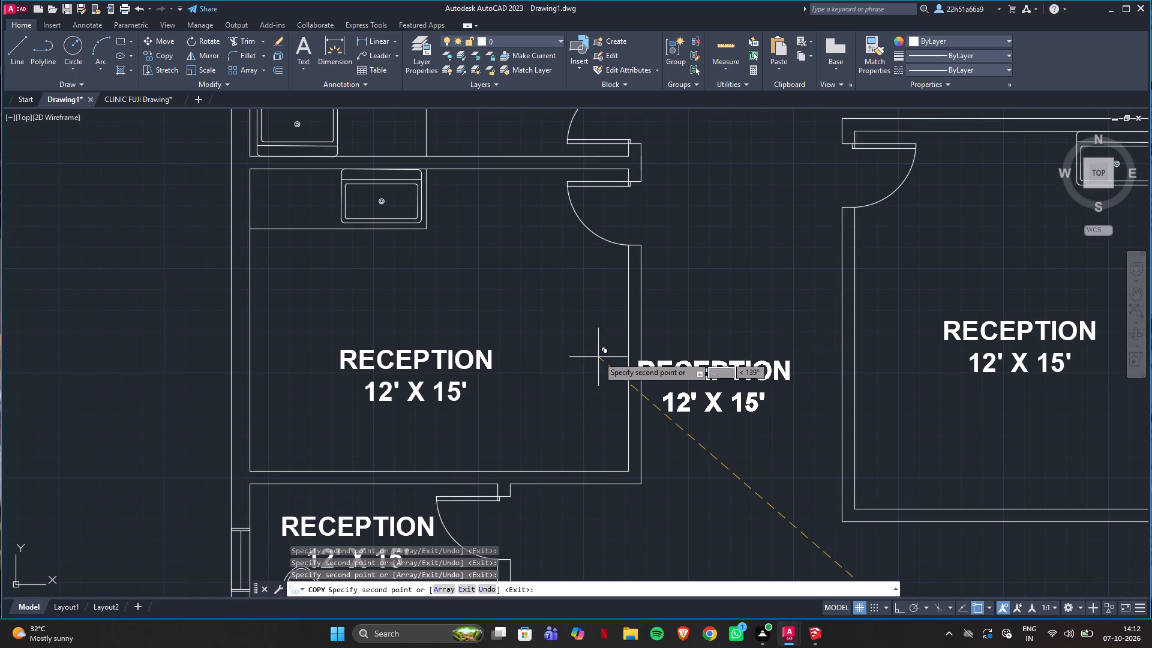
{"action": "scroll", "coordinate": [598, 357], "scroll_direction": "down", "scroll_amount": 1}
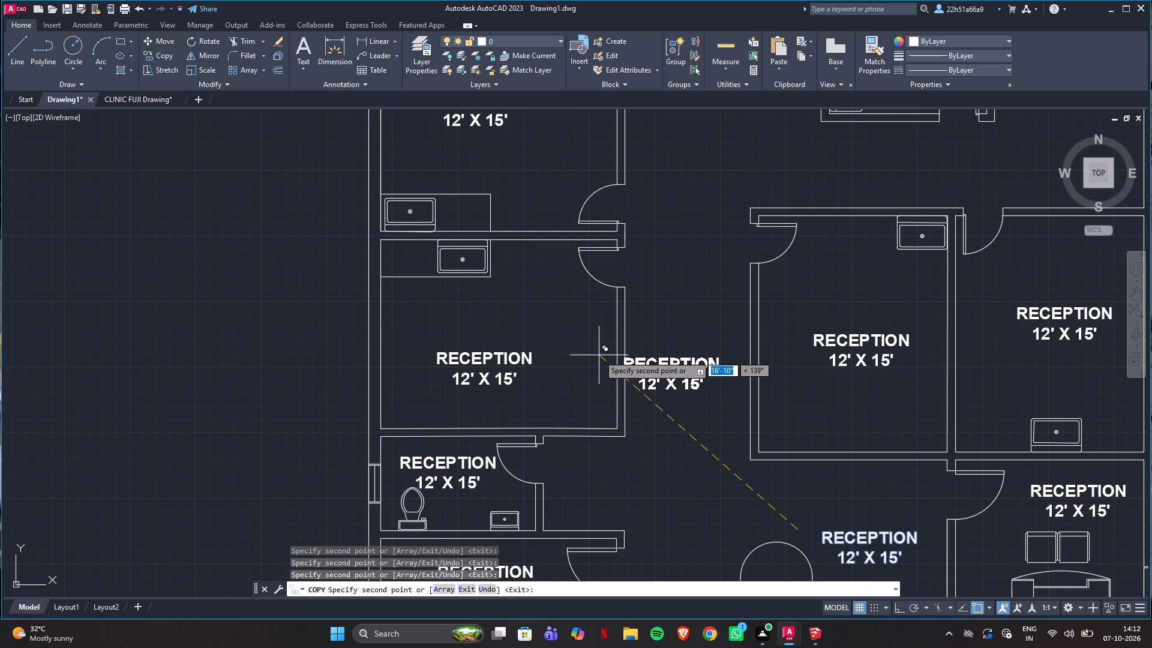
{"action": "scroll", "coordinate": [614, 365], "scroll_direction": "down", "scroll_amount": 2}
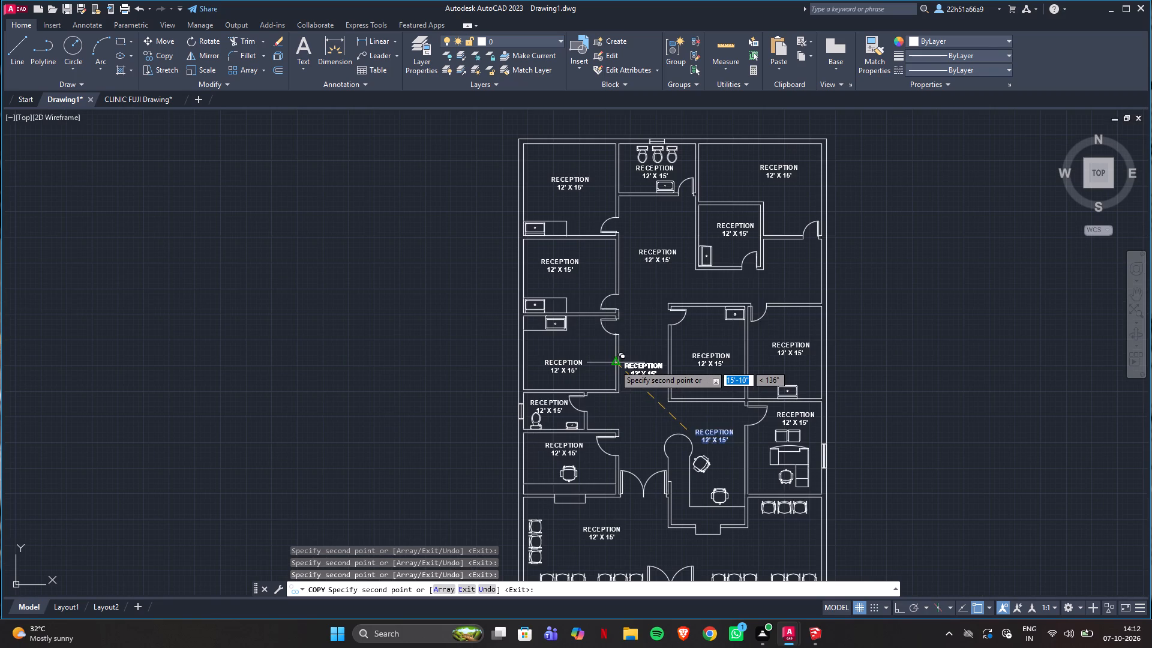
{"action": "scroll", "coordinate": [626, 347], "scroll_direction": "up", "scroll_amount": 2}
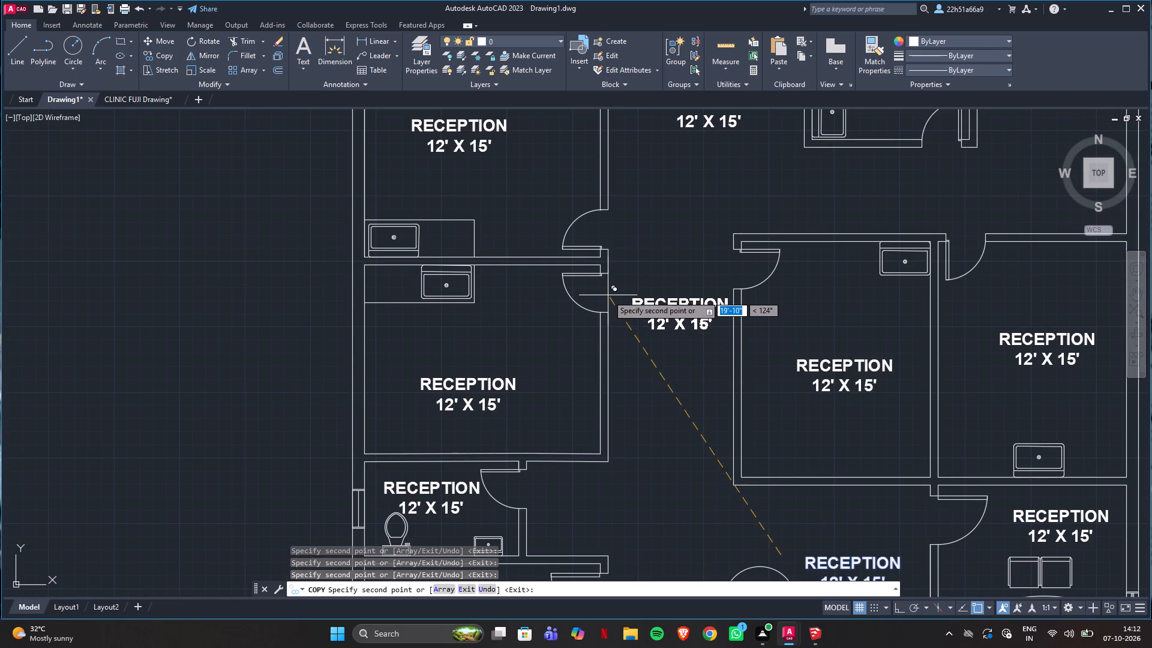
{"action": "left_click", "coordinate": [594, 292]}
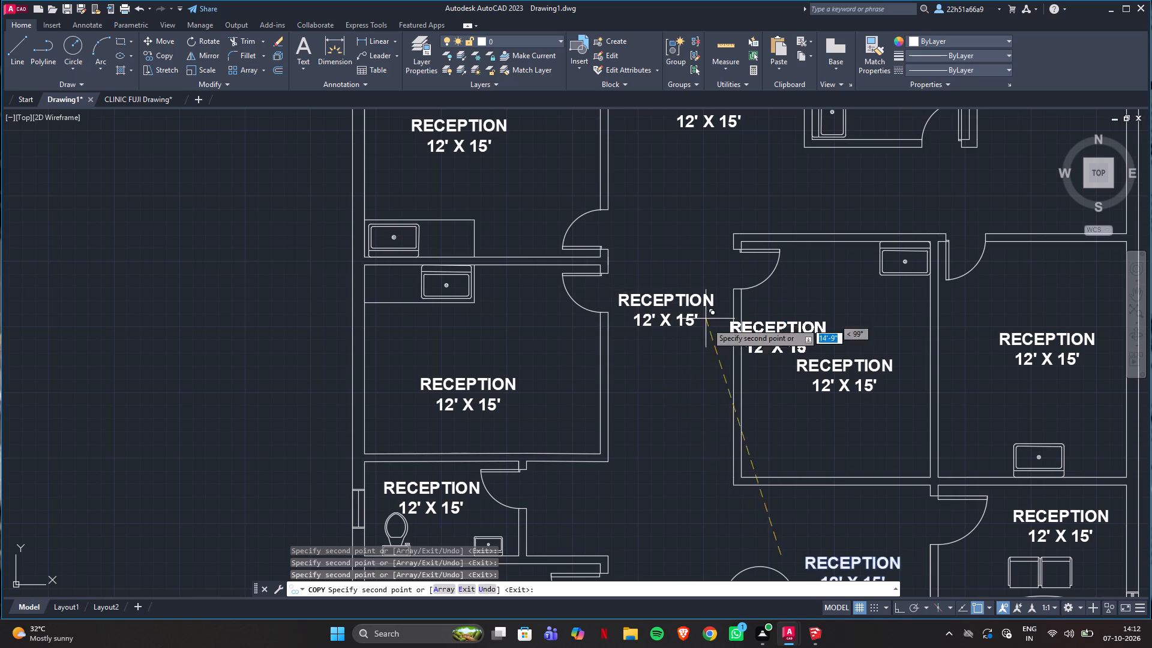
{"action": "scroll", "coordinate": [605, 521], "scroll_direction": "down", "scroll_amount": 1}
{"action": "left_click", "coordinate": [758, 308]}
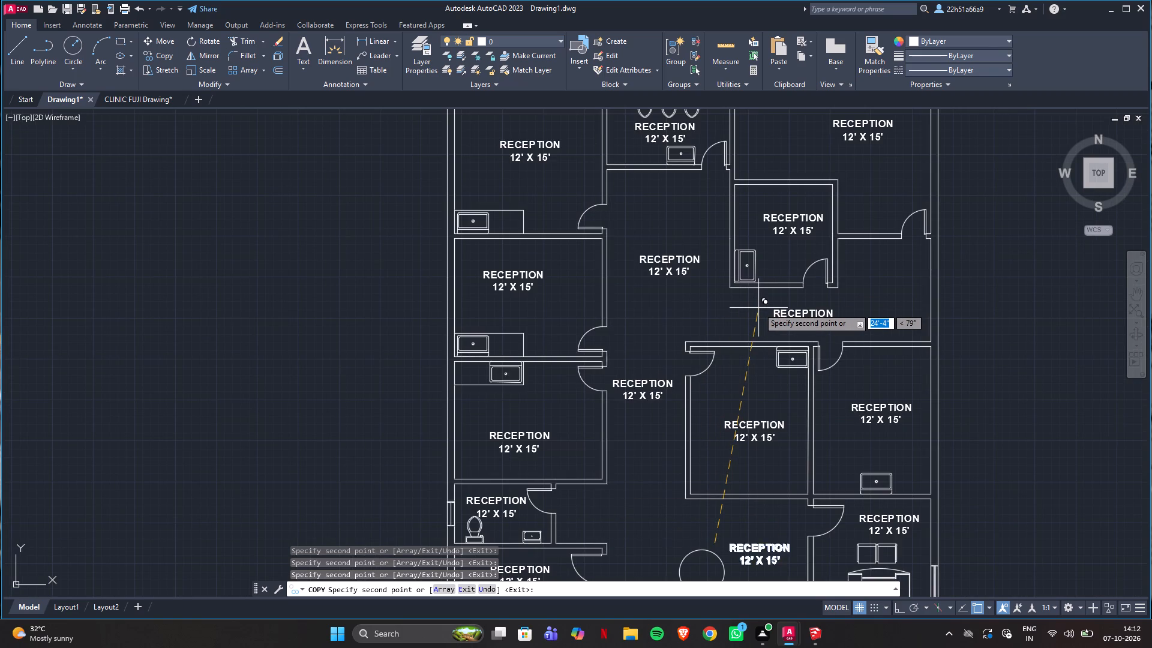
{"action": "key", "text": "Escape"}
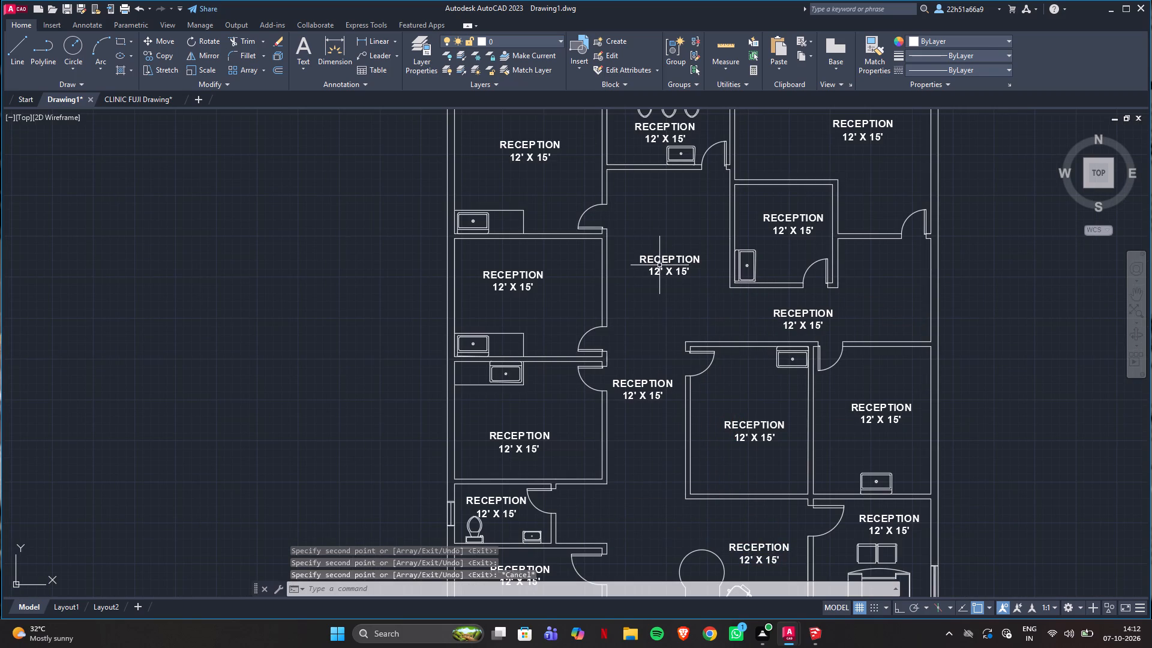
Delete the RECEPTION 12' X 15' label copy from the central hall south of the three-WC toilet.
{"action": "left_click", "coordinate": [659, 265]}
{"action": "left_click", "coordinate": [662, 262]}
{"action": "left_click", "coordinate": [642, 257]}
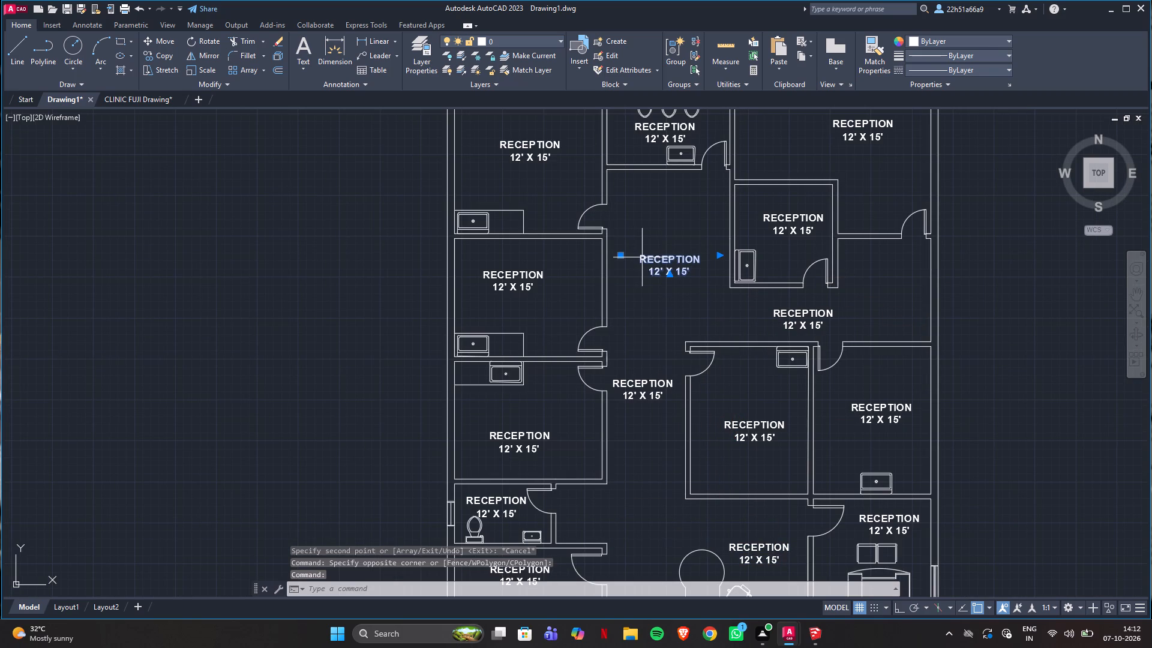
{"action": "key", "text": "Delete"}
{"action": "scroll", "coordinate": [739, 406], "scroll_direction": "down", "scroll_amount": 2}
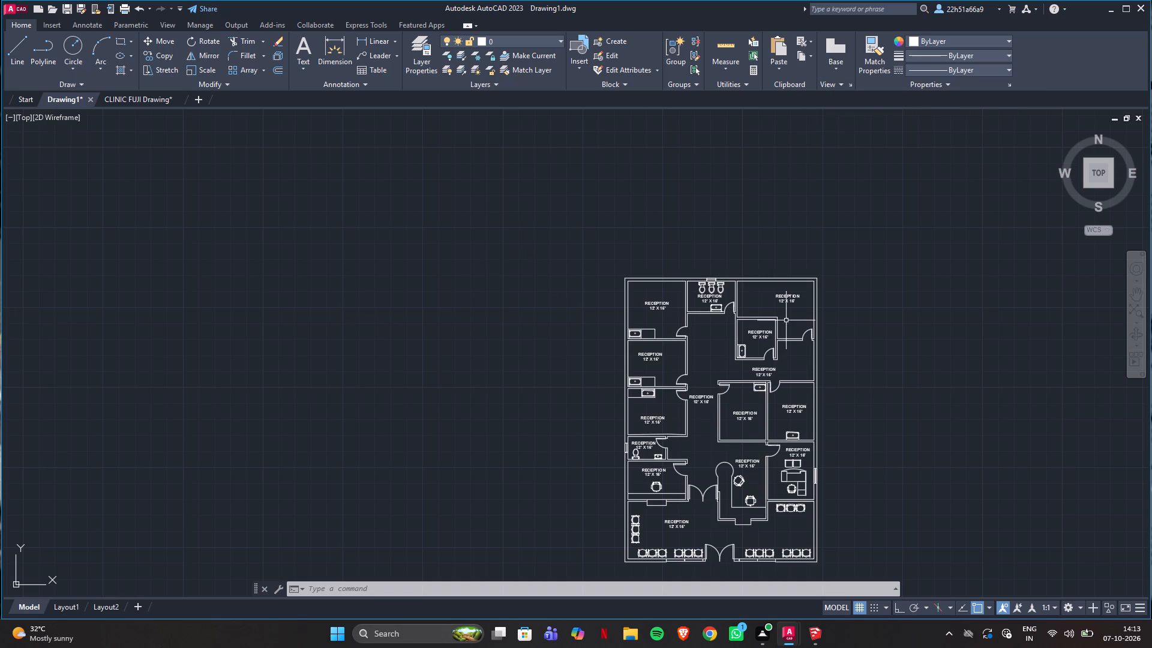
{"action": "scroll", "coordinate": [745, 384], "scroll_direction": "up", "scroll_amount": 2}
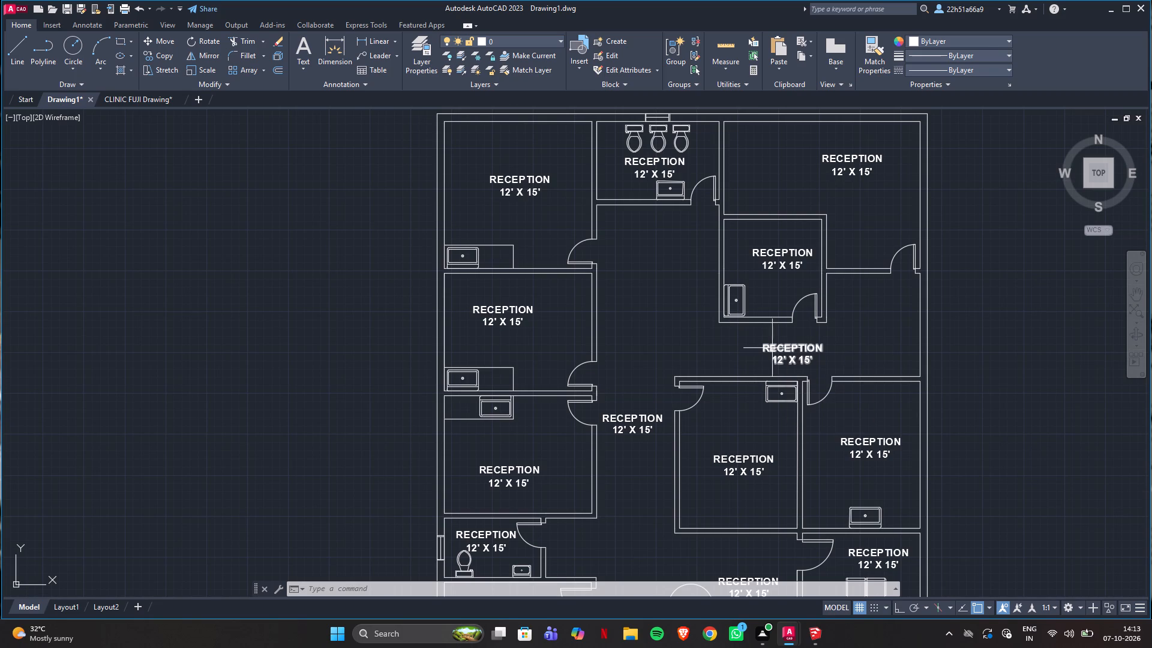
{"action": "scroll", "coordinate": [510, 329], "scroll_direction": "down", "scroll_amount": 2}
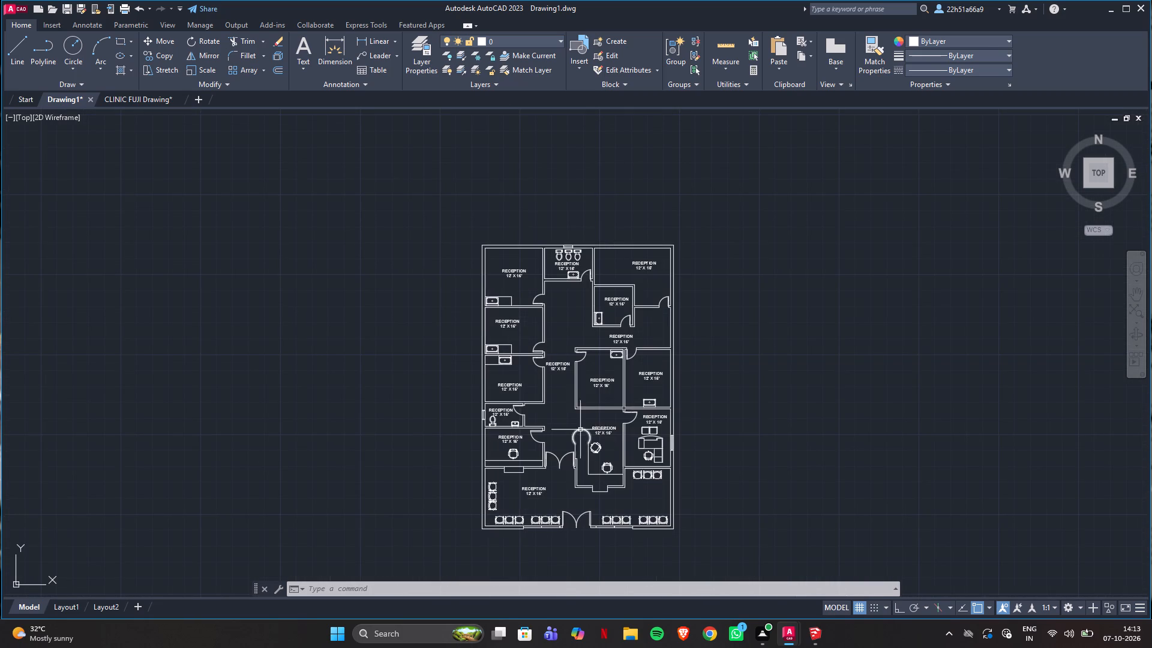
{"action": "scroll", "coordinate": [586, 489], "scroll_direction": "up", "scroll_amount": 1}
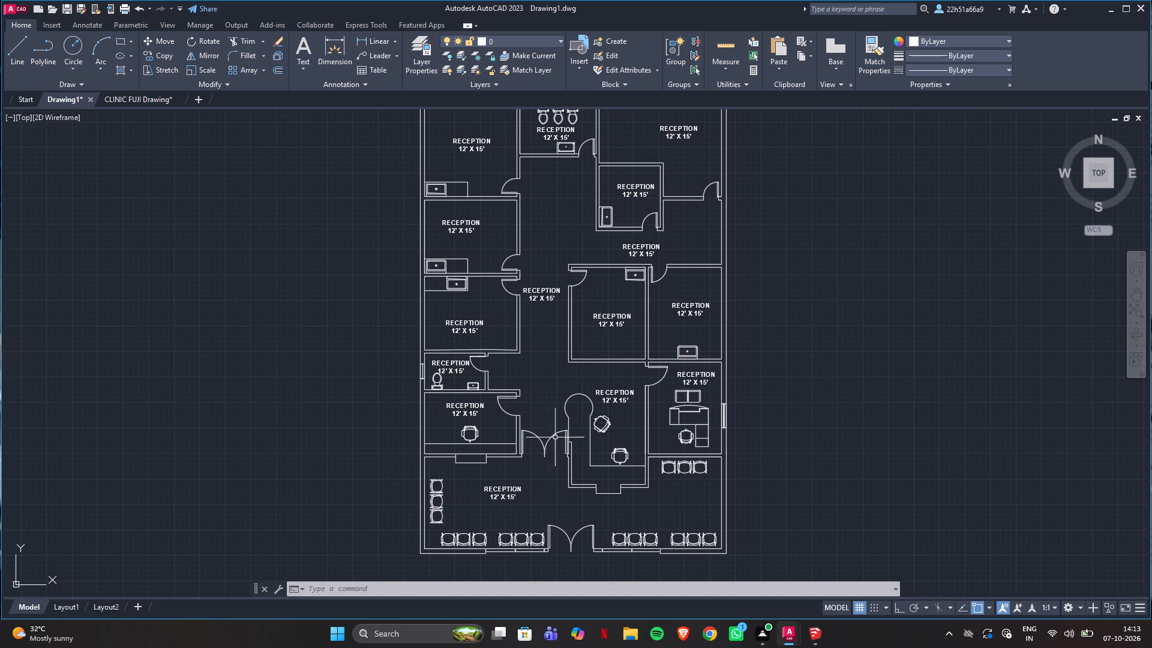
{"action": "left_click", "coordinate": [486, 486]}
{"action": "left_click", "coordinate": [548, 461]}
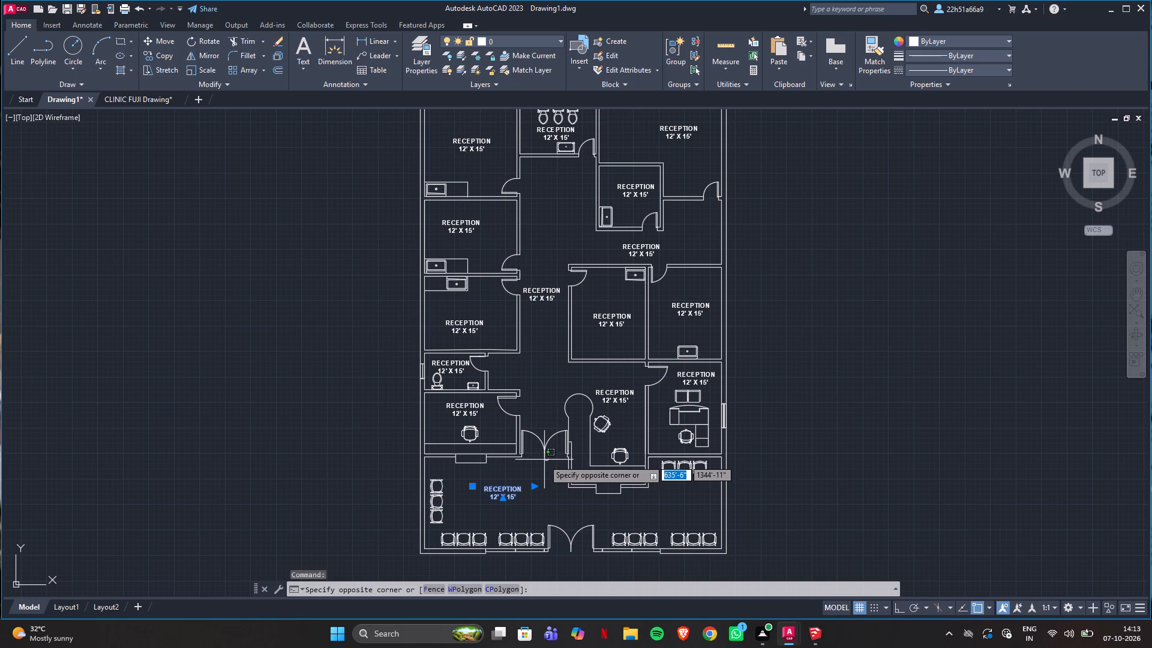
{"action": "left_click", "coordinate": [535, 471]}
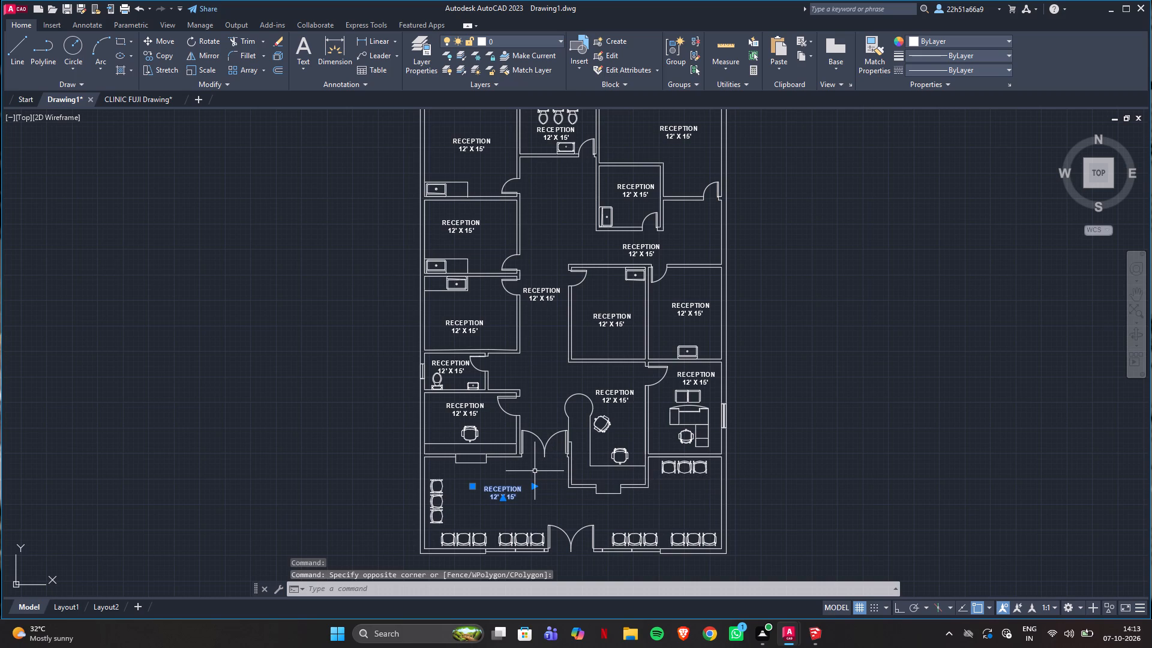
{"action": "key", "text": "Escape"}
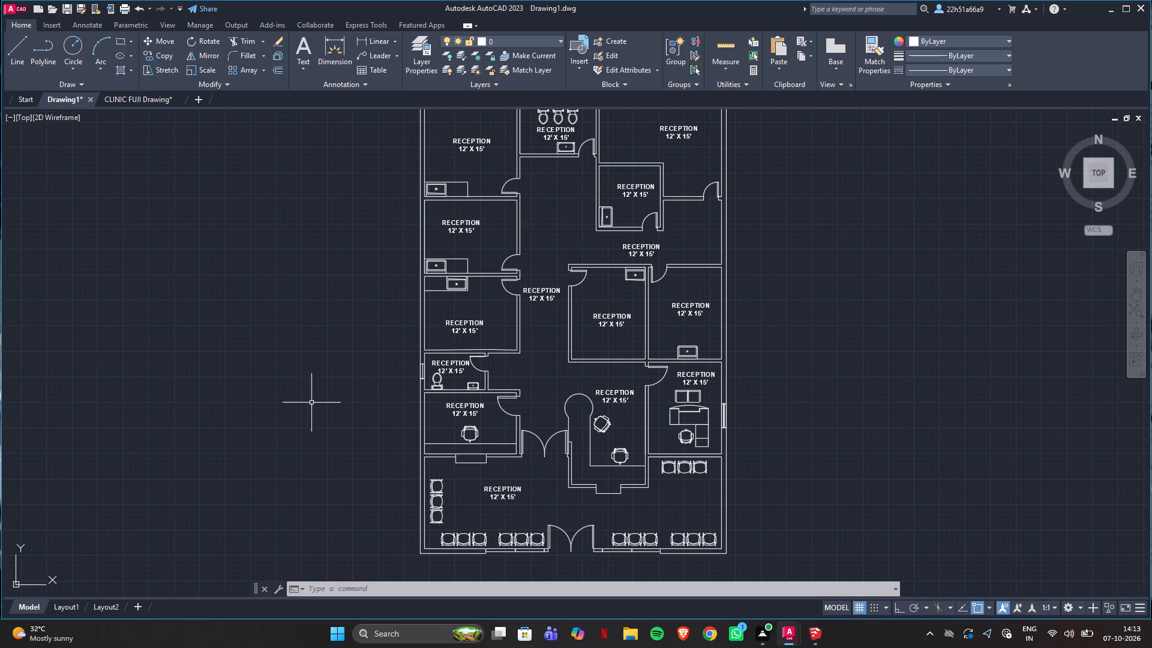
Examine the copied room labels across the floor plan, from the three-WC toilet down to the reception and the southeast office.
{"action": "scroll", "coordinate": [596, 362], "scroll_direction": "down", "scroll_amount": 3}
{"action": "scroll", "coordinate": [576, 295], "scroll_direction": "up", "scroll_amount": 3}
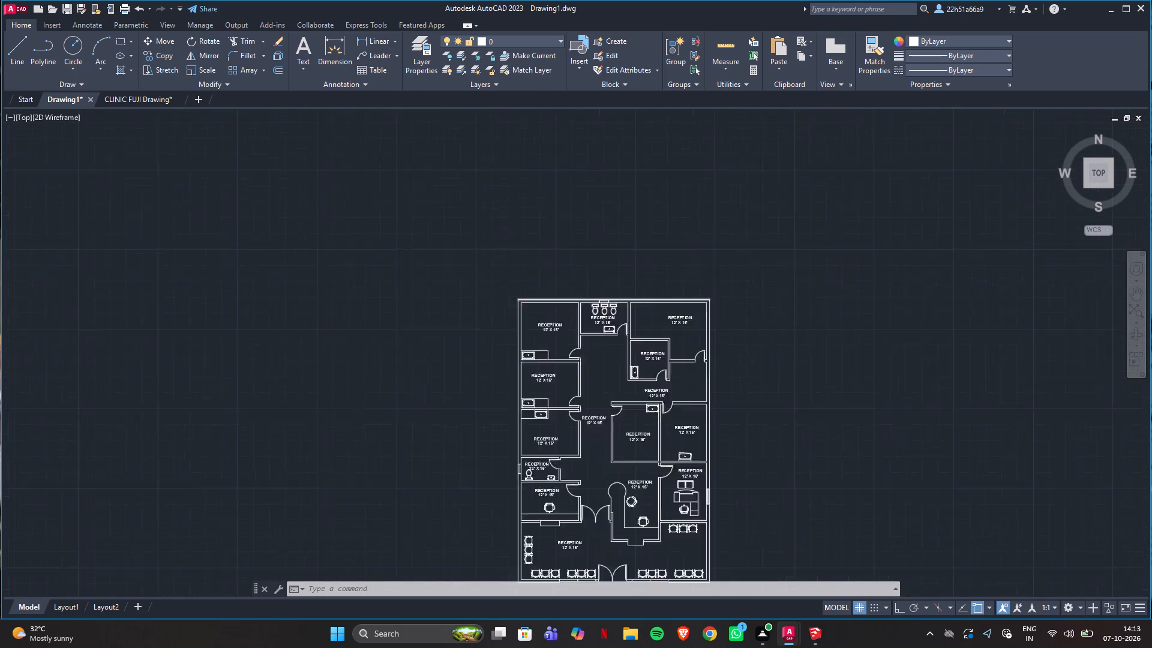
{"action": "scroll", "coordinate": [625, 347], "scroll_direction": "up", "scroll_amount": 3}
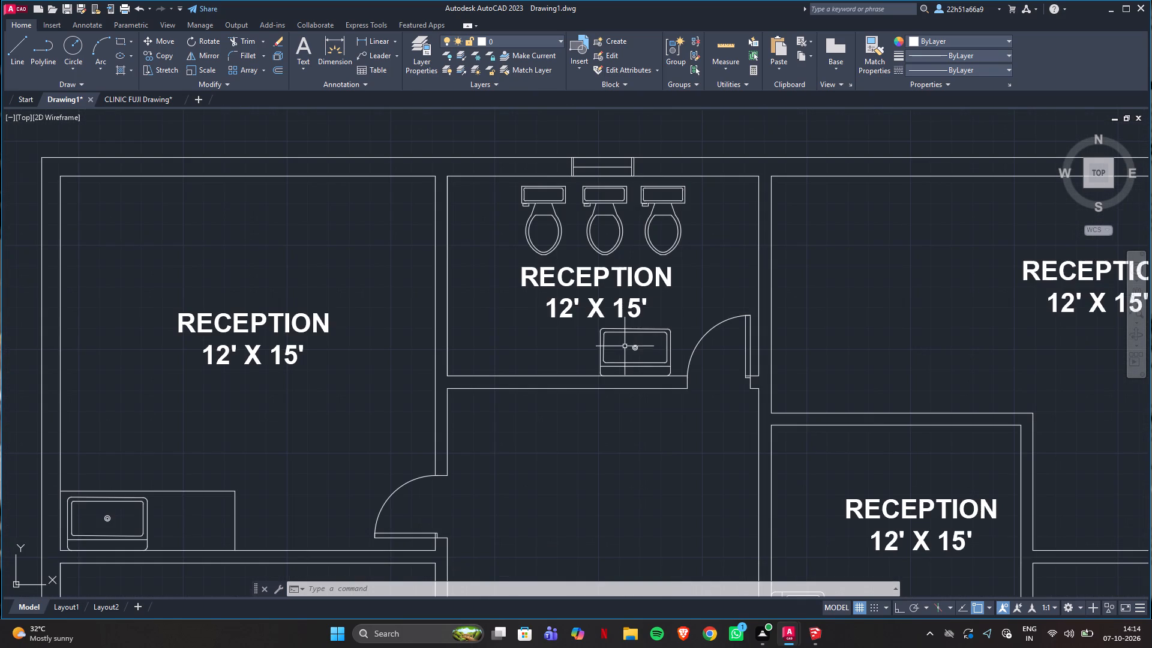
{"action": "scroll", "coordinate": [572, 367], "scroll_direction": "down", "scroll_amount": 3}
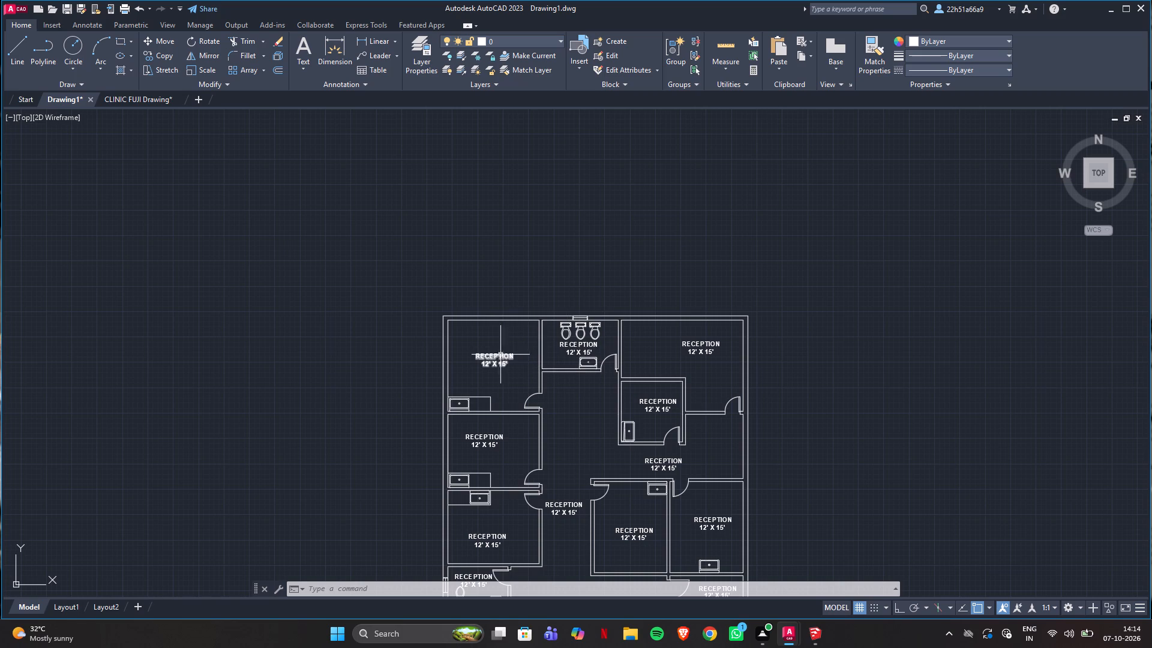
{"action": "scroll", "coordinate": [548, 333], "scroll_direction": "down", "scroll_amount": 2}
{"action": "scroll", "coordinate": [556, 362], "scroll_direction": "up", "scroll_amount": 1}
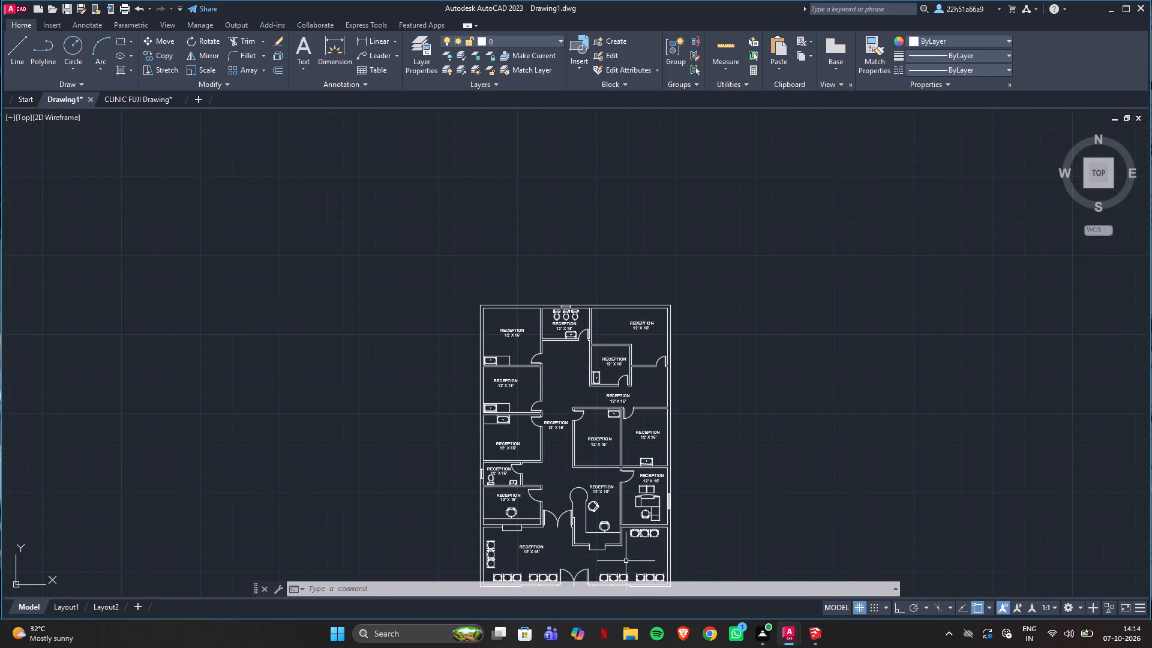
{"action": "scroll", "coordinate": [624, 561], "scroll_direction": "up", "scroll_amount": 1}
{"action": "scroll", "coordinate": [622, 460], "scroll_direction": "down", "scroll_amount": 1}
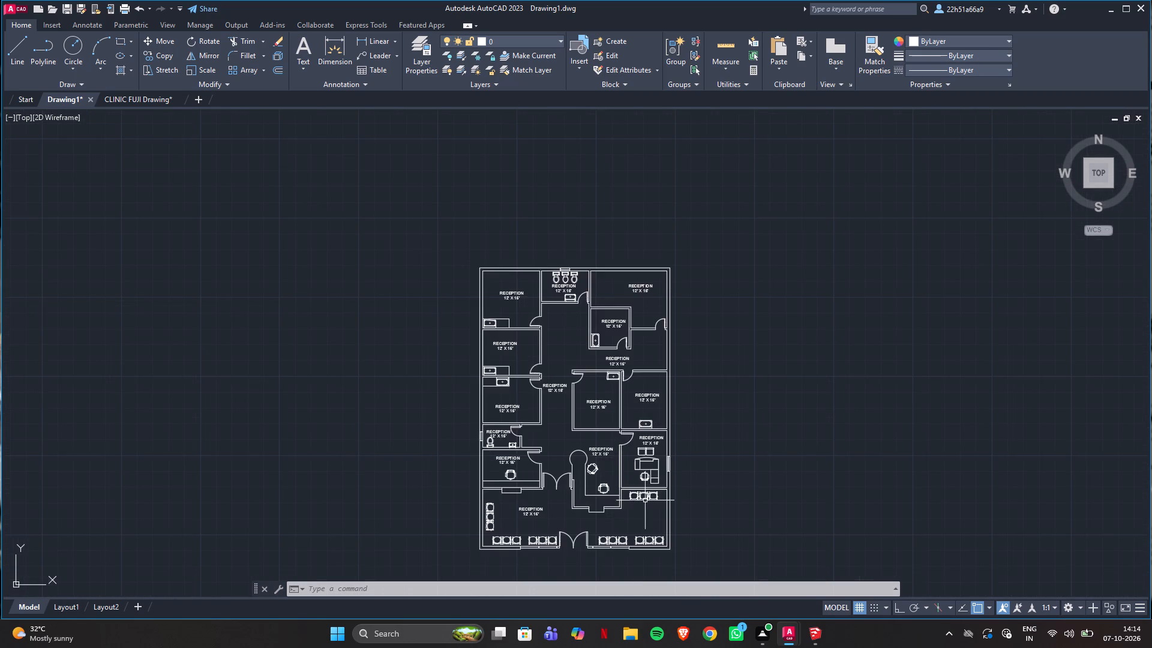
{"action": "scroll", "coordinate": [653, 511], "scroll_direction": "up", "scroll_amount": 3}
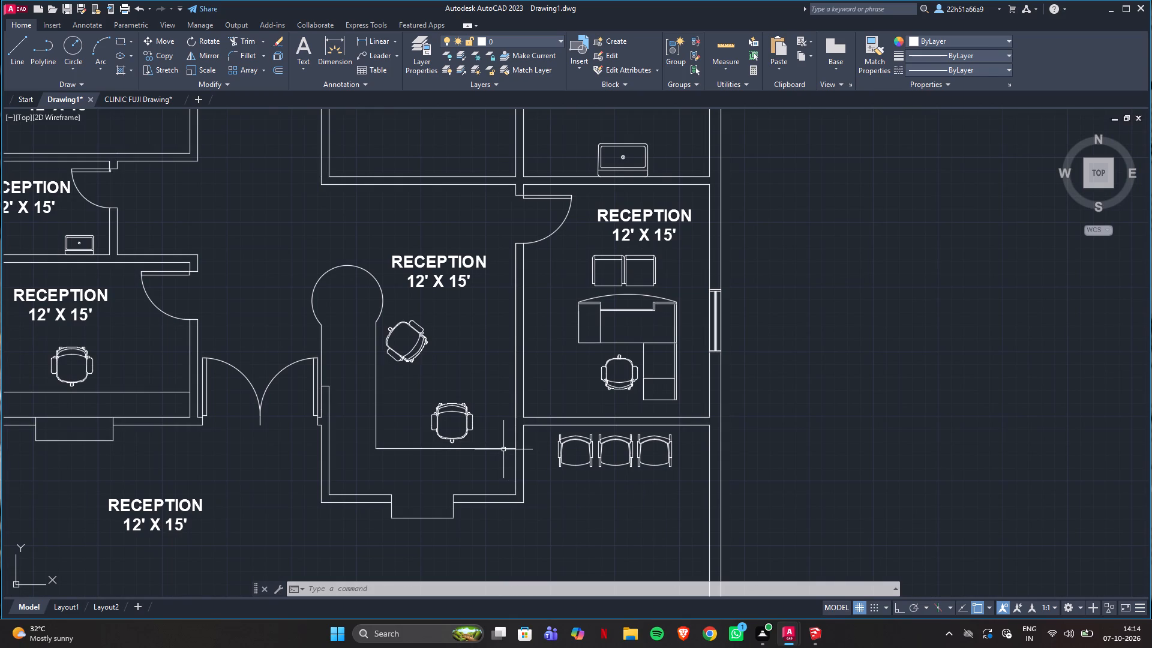
{"action": "scroll", "coordinate": [536, 299], "scroll_direction": "down", "scroll_amount": 2}
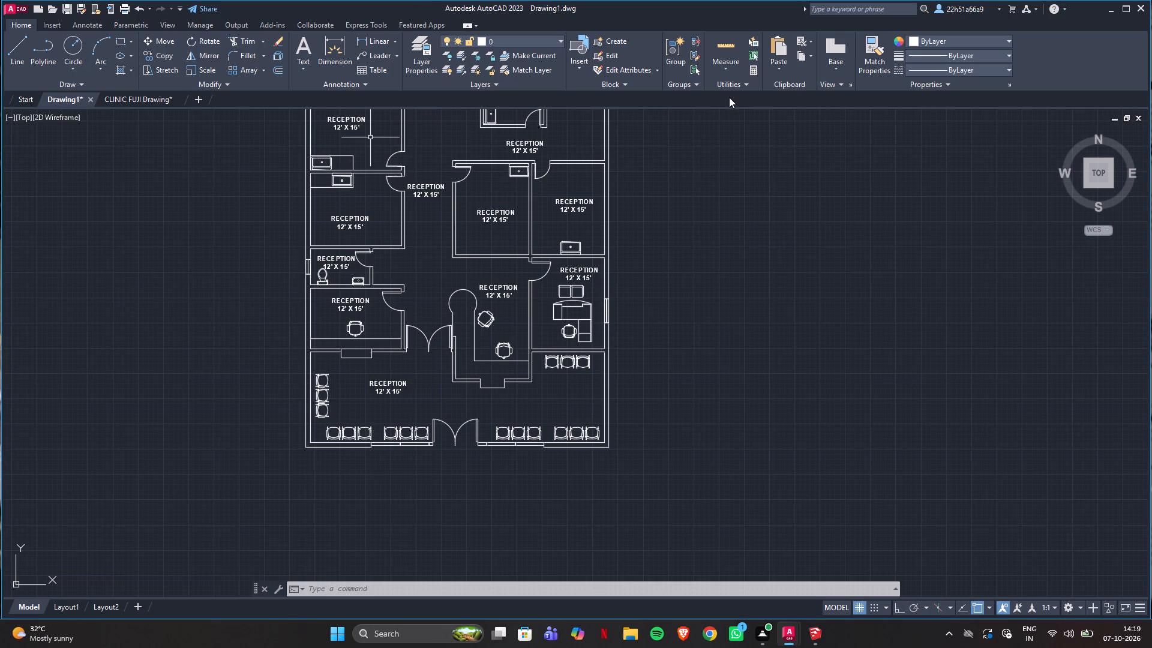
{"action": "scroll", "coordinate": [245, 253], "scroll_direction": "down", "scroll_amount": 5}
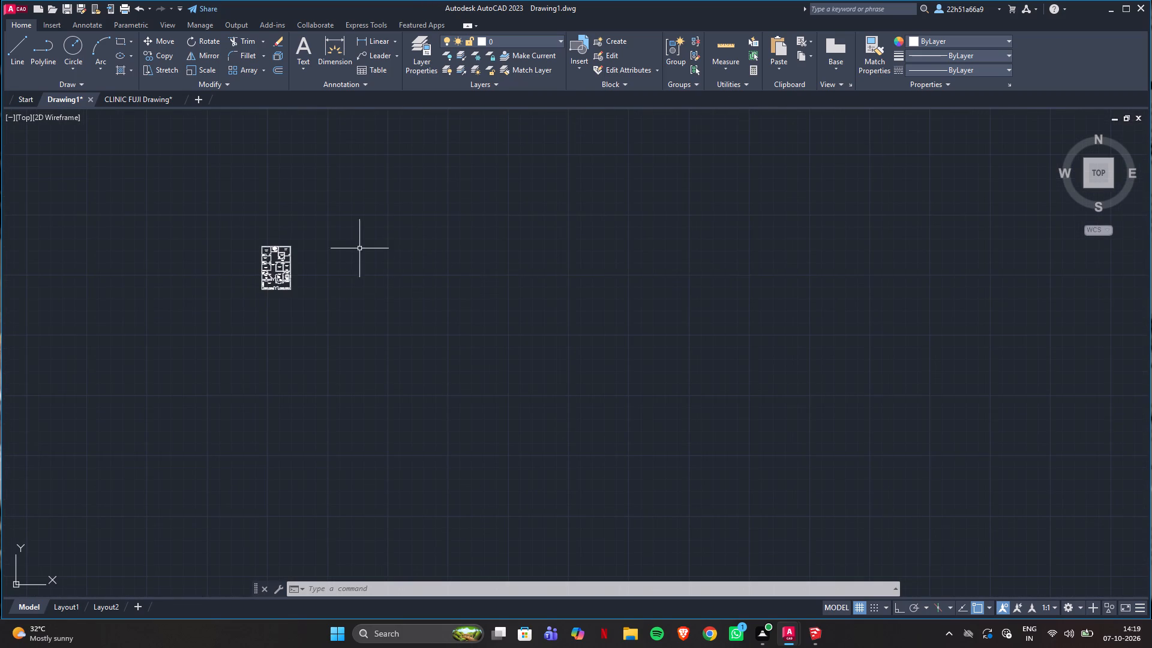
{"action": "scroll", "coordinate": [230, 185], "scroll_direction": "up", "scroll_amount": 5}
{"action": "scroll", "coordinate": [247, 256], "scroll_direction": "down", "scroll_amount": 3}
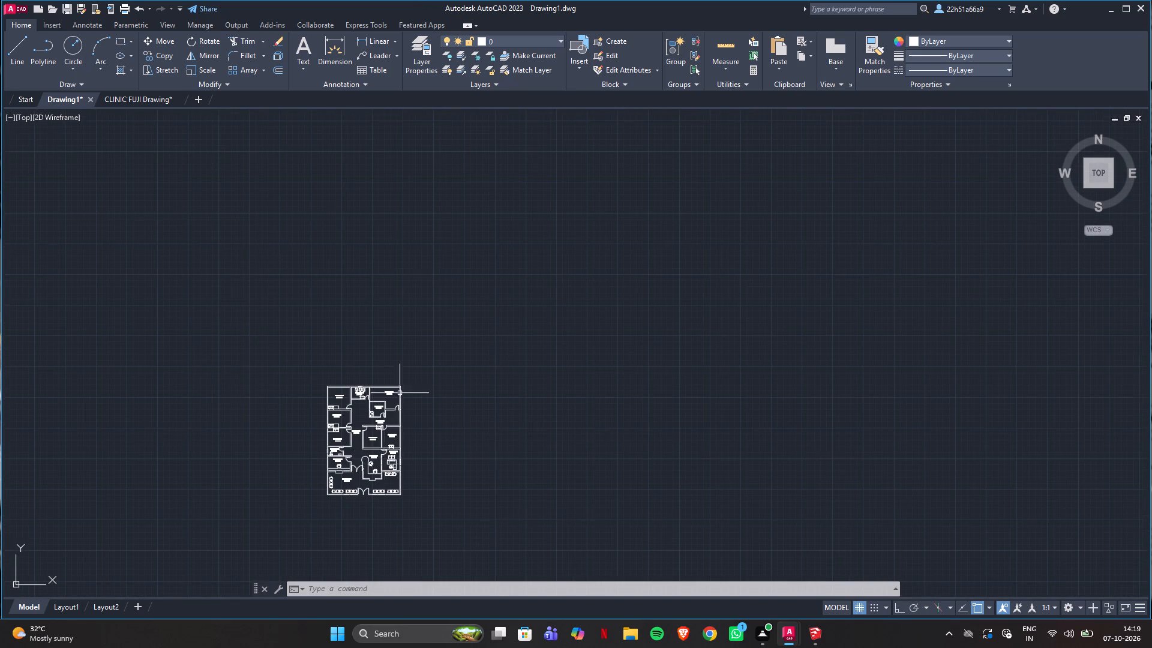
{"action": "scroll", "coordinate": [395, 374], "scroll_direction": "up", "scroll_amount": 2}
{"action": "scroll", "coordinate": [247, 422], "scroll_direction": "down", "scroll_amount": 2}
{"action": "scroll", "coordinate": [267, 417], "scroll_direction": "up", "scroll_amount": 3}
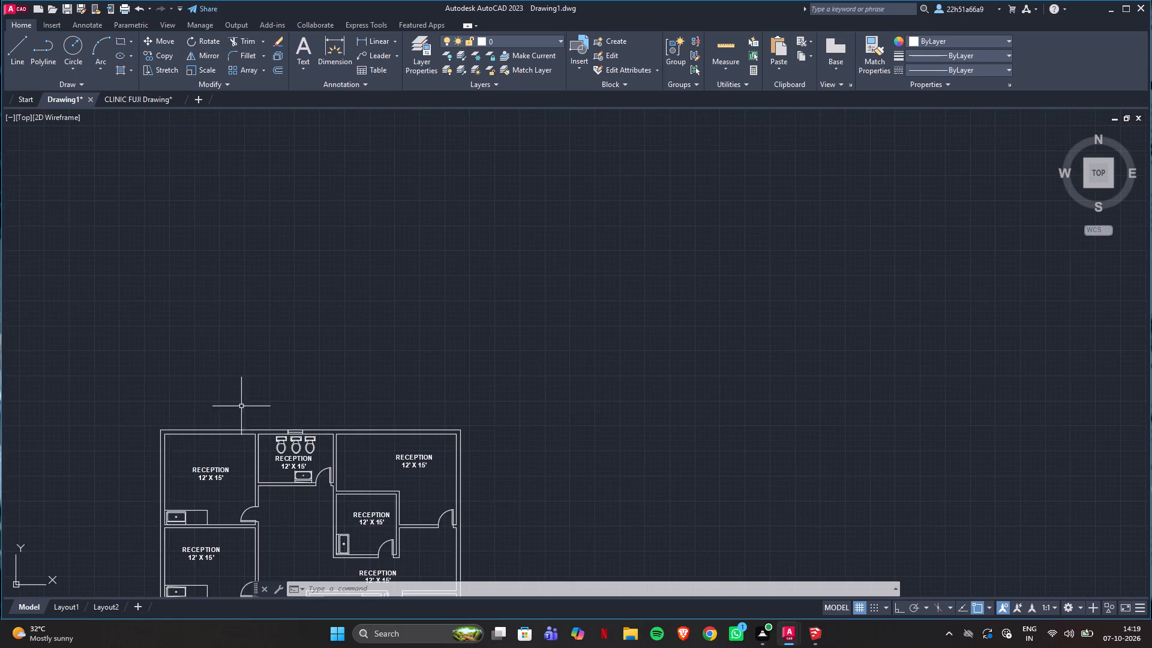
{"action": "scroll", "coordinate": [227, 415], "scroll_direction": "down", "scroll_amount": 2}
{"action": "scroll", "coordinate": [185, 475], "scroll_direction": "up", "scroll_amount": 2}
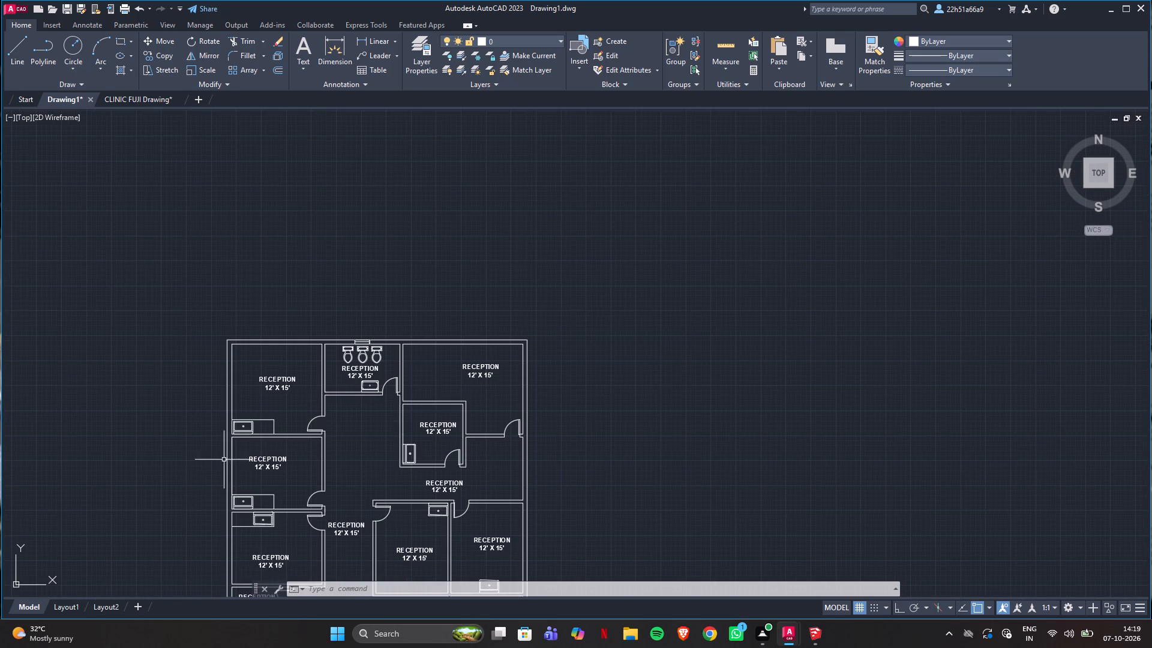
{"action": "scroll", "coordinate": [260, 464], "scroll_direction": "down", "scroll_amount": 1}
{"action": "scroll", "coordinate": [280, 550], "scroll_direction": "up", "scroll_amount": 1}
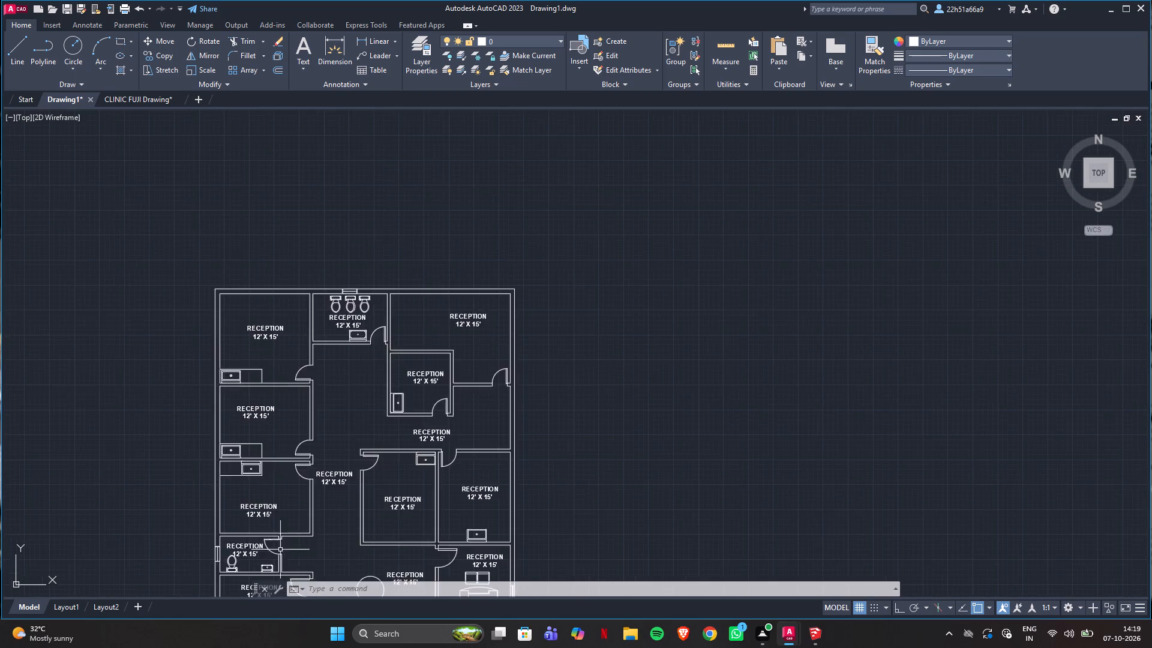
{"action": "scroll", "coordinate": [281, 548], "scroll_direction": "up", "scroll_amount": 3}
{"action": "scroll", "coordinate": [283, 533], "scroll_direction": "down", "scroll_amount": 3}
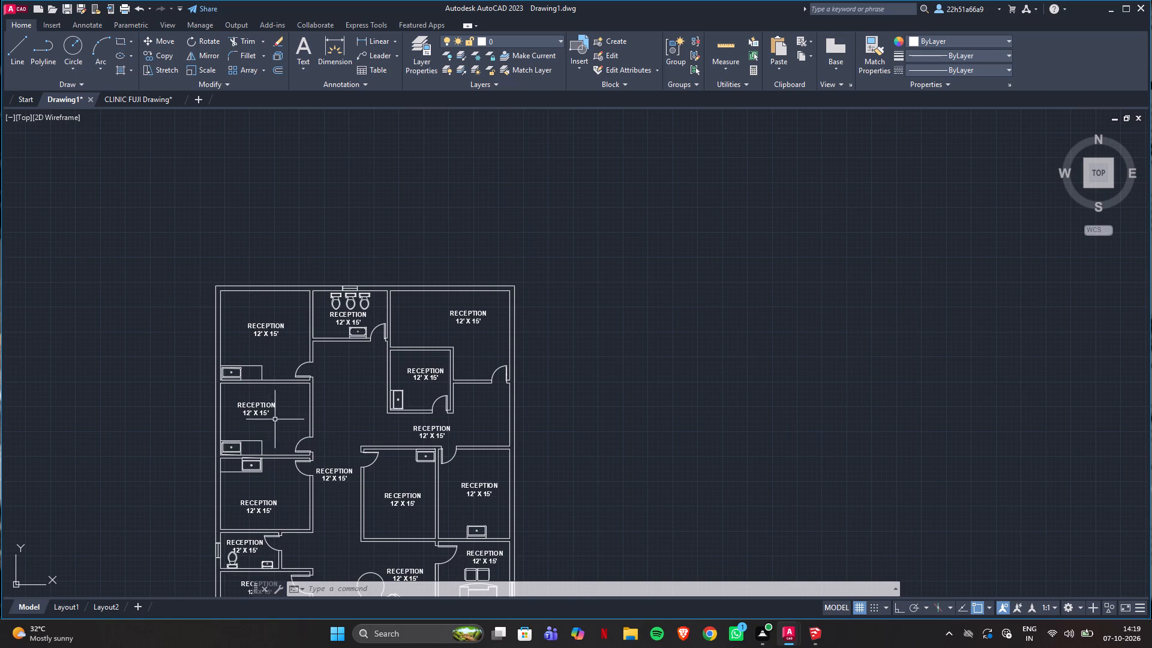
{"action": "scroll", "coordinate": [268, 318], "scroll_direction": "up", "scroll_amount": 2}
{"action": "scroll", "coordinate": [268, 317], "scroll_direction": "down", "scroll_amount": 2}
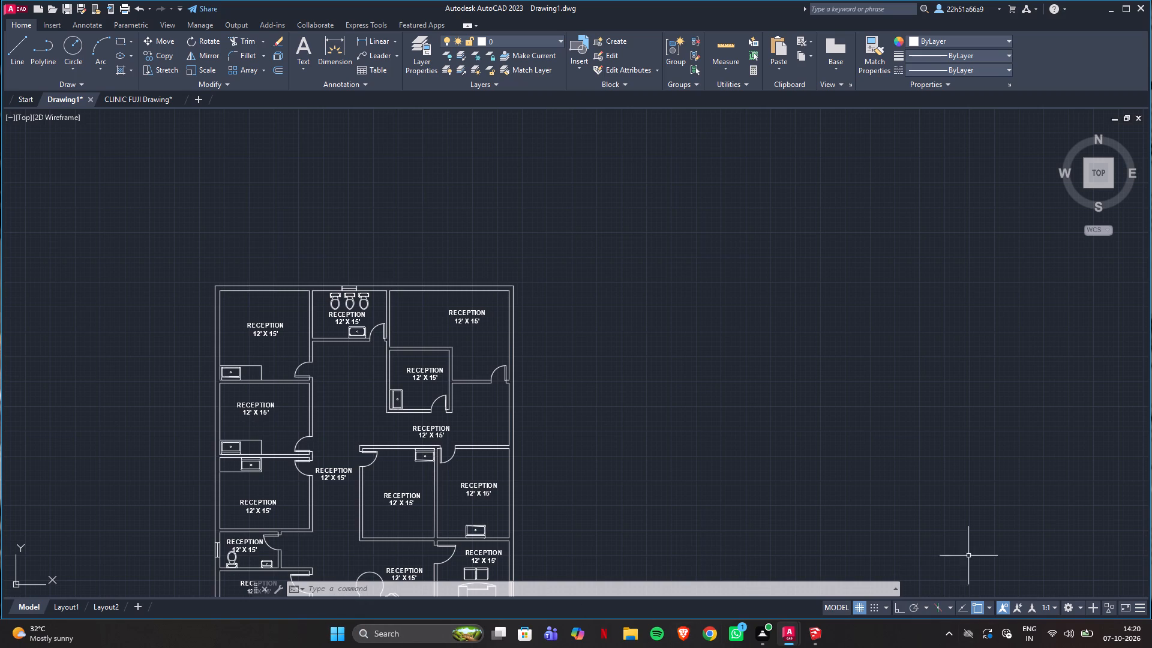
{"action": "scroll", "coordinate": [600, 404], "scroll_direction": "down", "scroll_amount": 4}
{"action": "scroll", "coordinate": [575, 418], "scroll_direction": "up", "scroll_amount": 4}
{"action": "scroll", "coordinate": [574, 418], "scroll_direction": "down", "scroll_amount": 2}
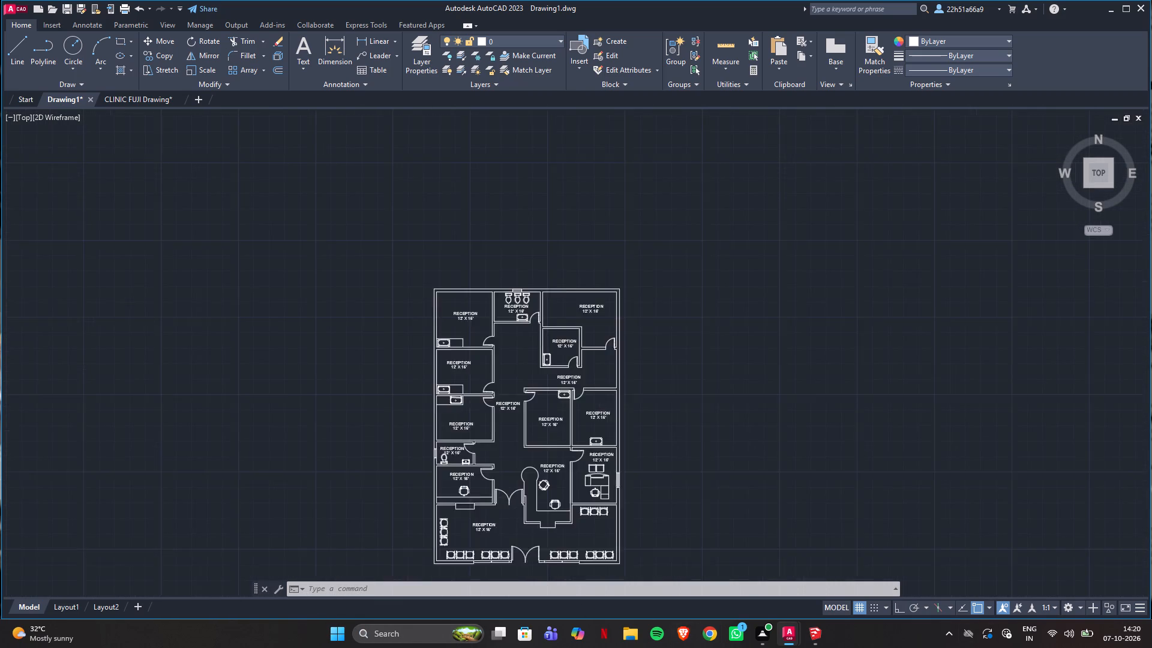
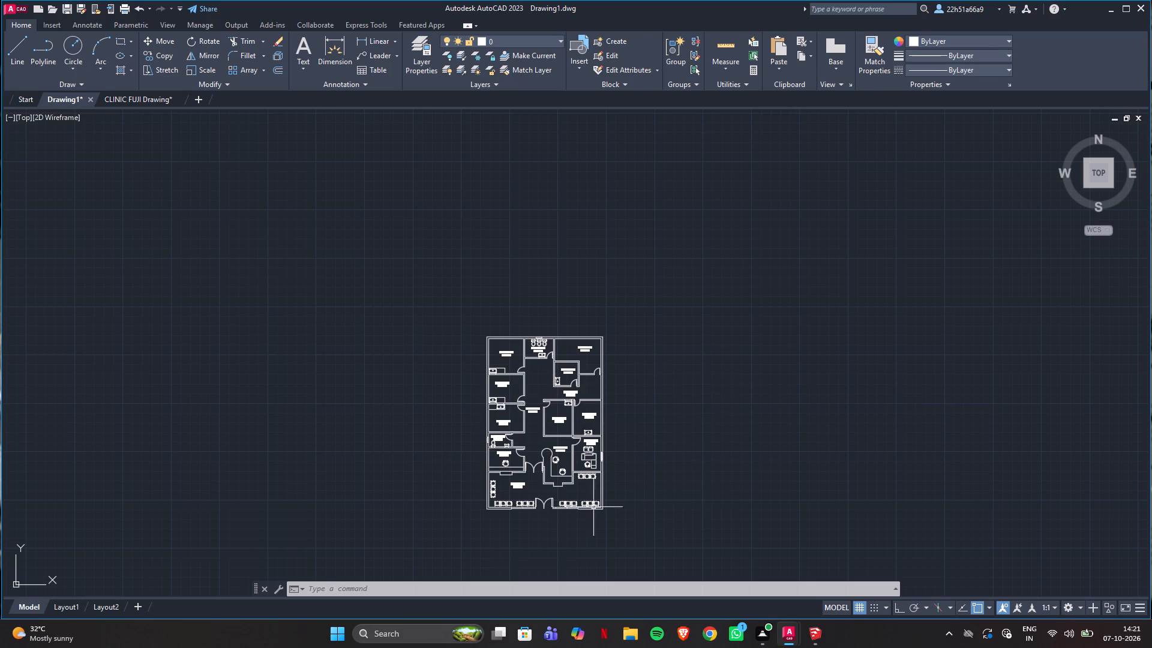
Examine the clinic floor plan, checking the overall layout, the room labels and the furniture around the reception area.
{"action": "scroll", "coordinate": [803, 383], "scroll_direction": "down", "scroll_amount": 1}
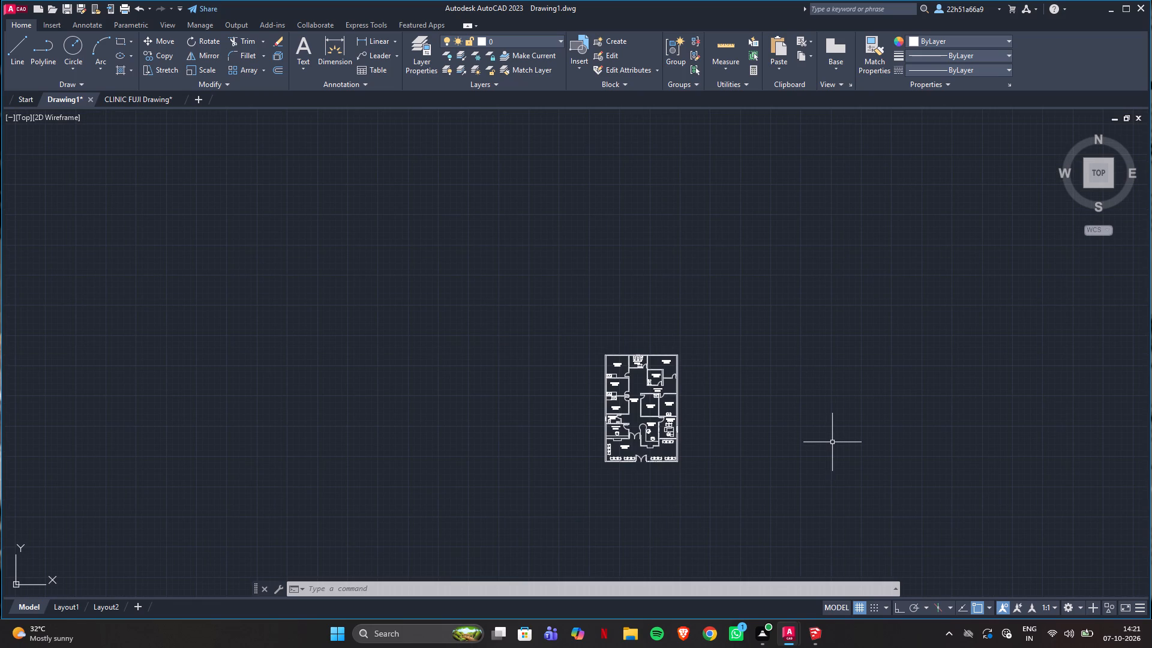
{"action": "scroll", "coordinate": [836, 439], "scroll_direction": "up", "scroll_amount": 2}
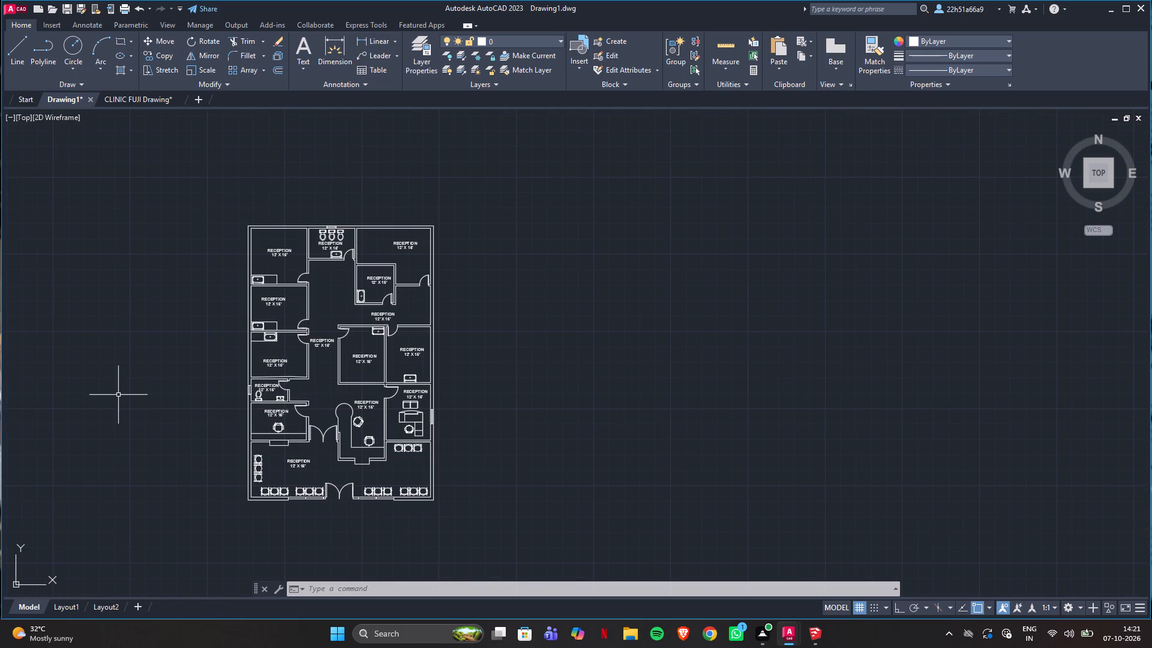
{"action": "scroll", "coordinate": [118, 394], "scroll_direction": "up", "scroll_amount": 1}
{"action": "scroll", "coordinate": [388, 484], "scroll_direction": "down", "scroll_amount": 1}
{"action": "scroll", "coordinate": [380, 484], "scroll_direction": "up", "scroll_amount": 2}
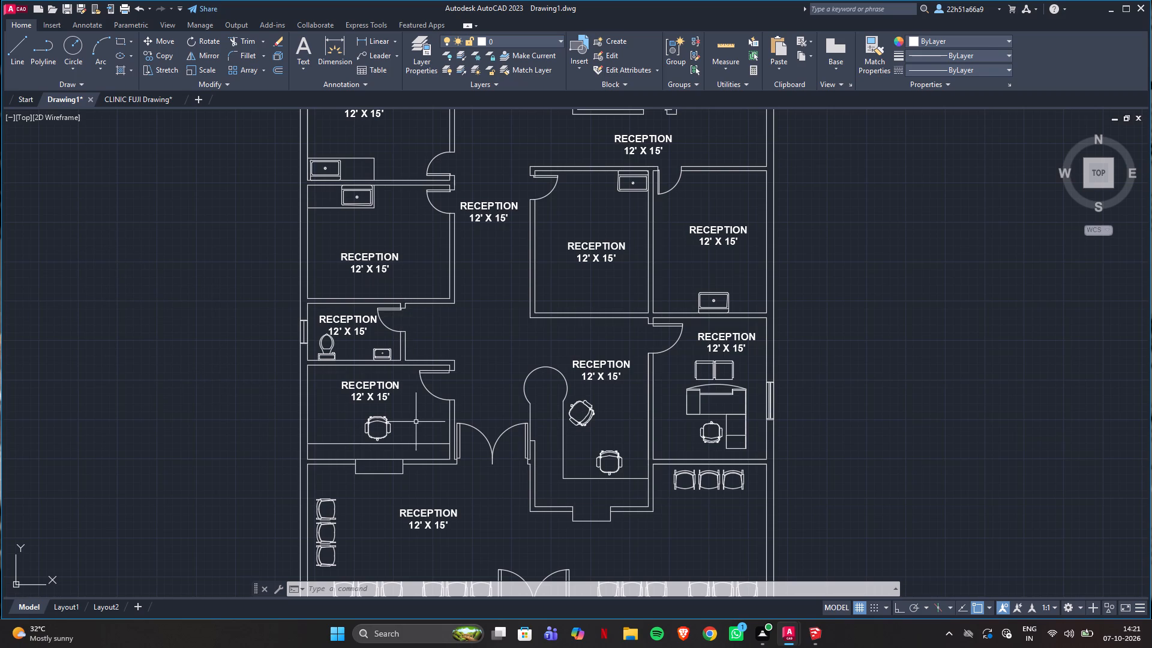
{"action": "scroll", "coordinate": [429, 418], "scroll_direction": "down", "scroll_amount": 4}
{"action": "scroll", "coordinate": [427, 403], "scroll_direction": "up", "scroll_amount": 3}
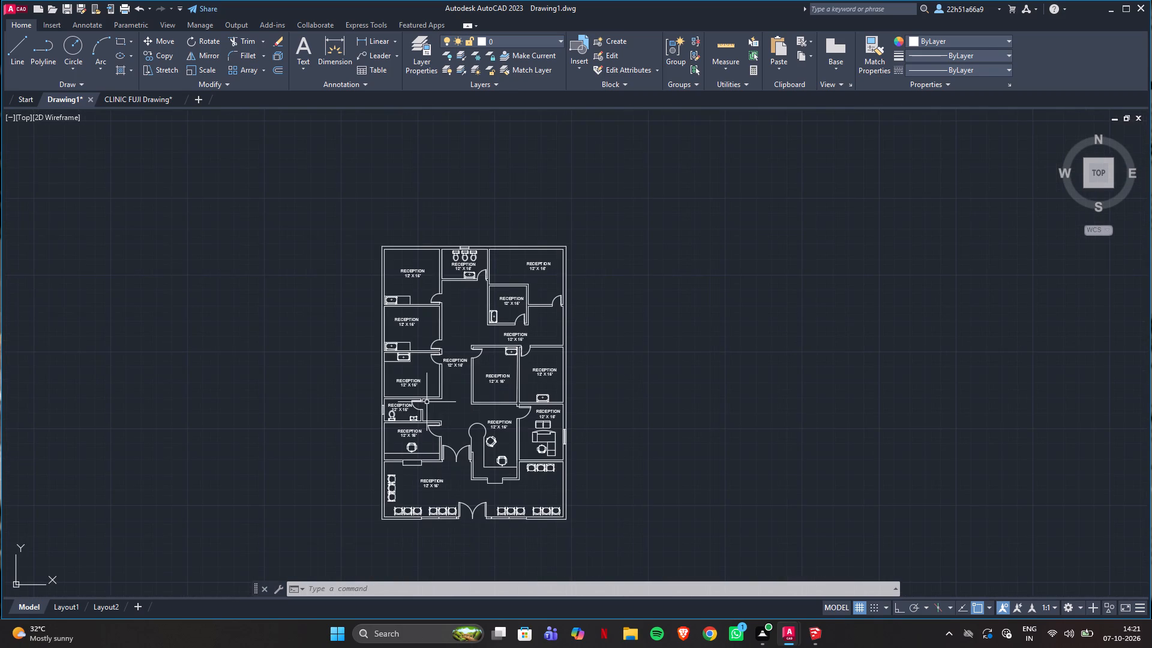
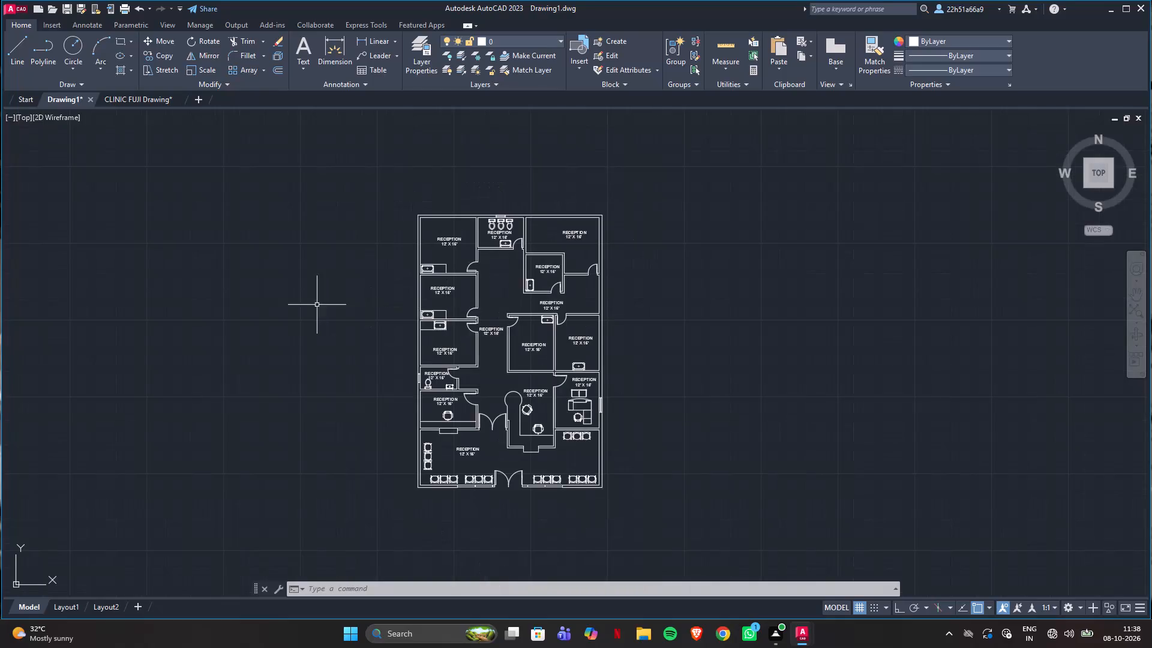
Examine the clinic floor plan in Drawing1, checking the placeholder room labels and furniture from the rear rooms to the front waiting area.
{"action": "scroll", "coordinate": [482, 447], "scroll_direction": "up", "scroll_amount": 3}
{"action": "scroll", "coordinate": [518, 451], "scroll_direction": "down", "scroll_amount": 2}
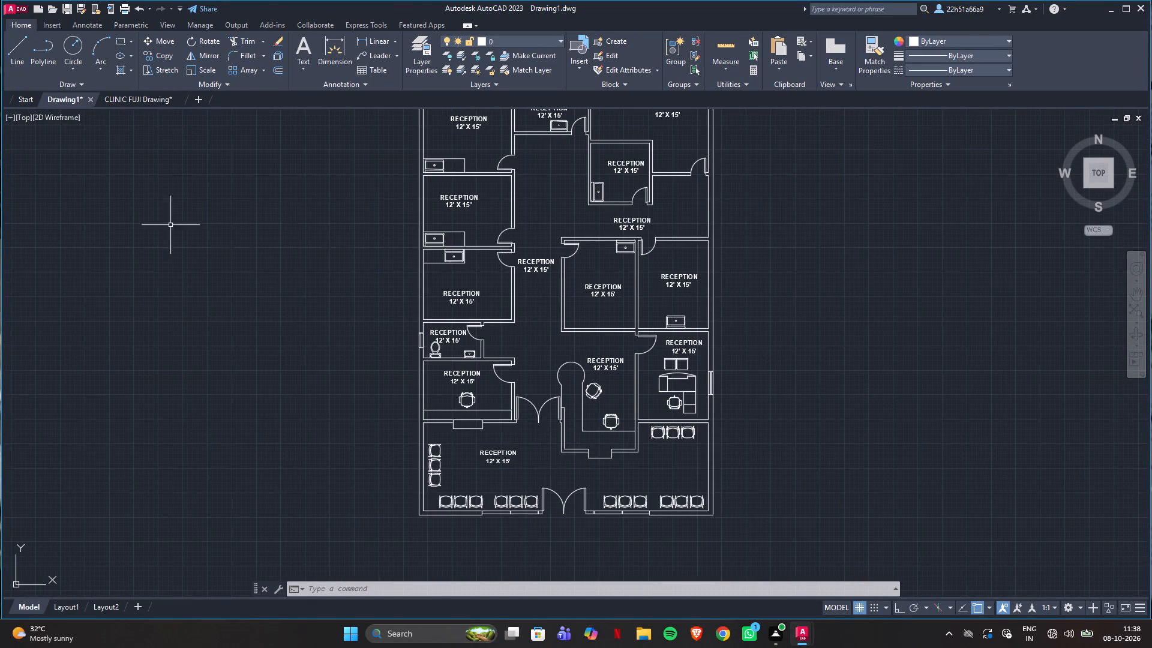
{"action": "scroll", "coordinate": [564, 449], "scroll_direction": "down", "scroll_amount": 1}
{"action": "scroll", "coordinate": [604, 362], "scroll_direction": "up", "scroll_amount": 2}
{"action": "scroll", "coordinate": [419, 389], "scroll_direction": "down", "scroll_amount": 3}
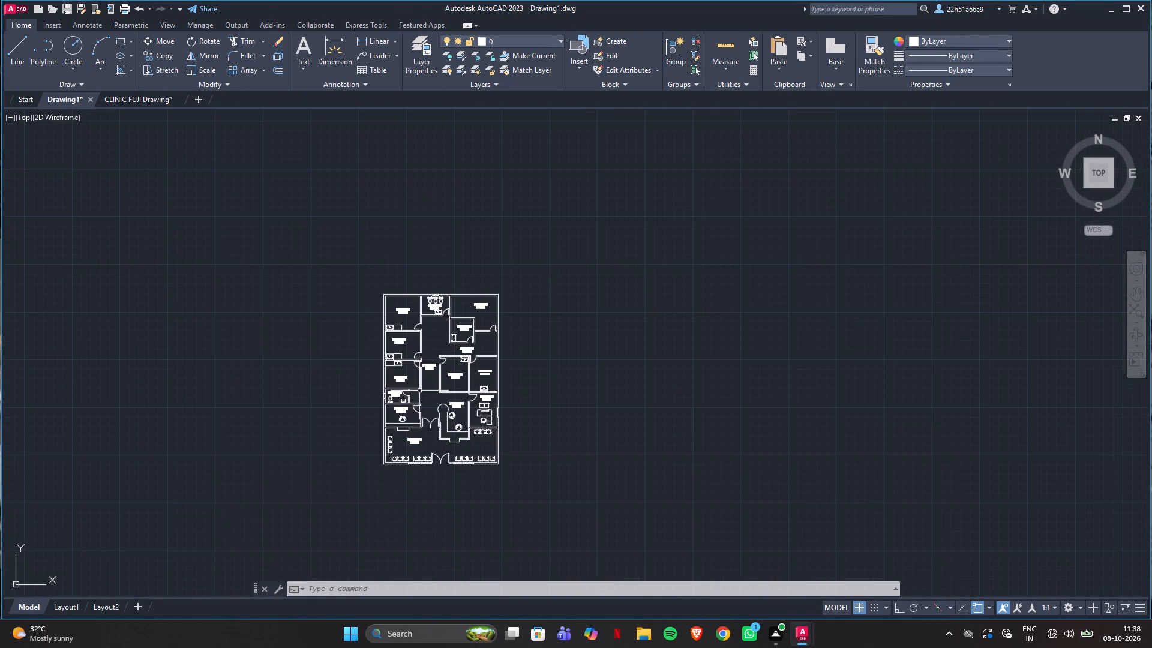
{"action": "scroll", "coordinate": [459, 330], "scroll_direction": "up", "scroll_amount": 2}
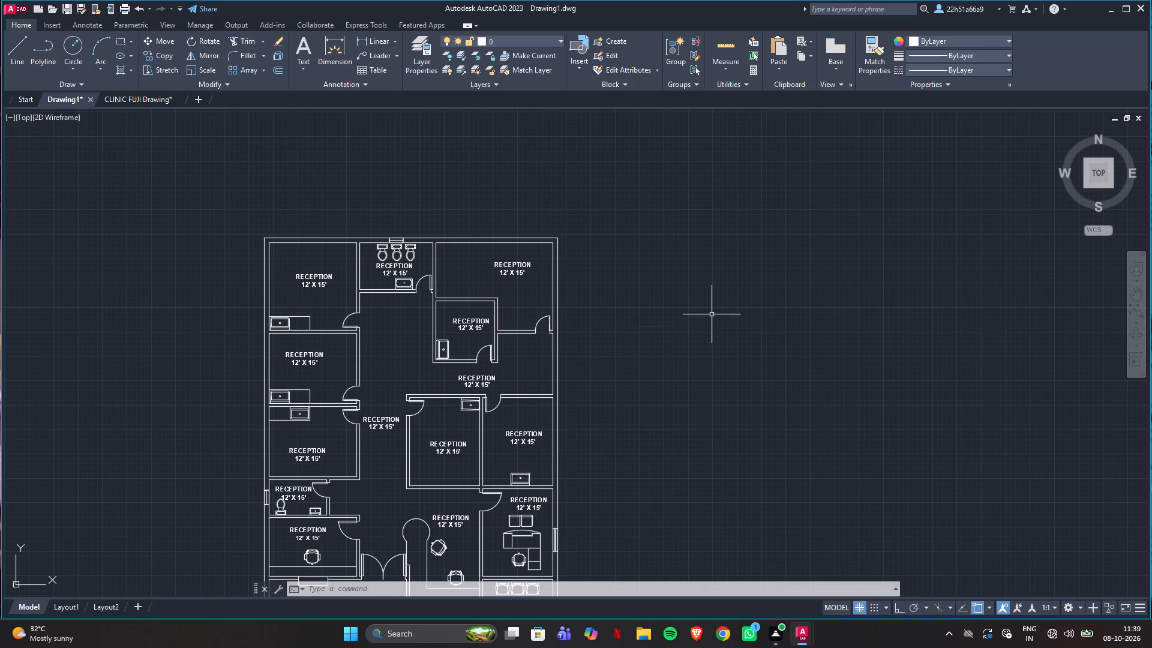
{"action": "left_click", "coordinate": [715, 313]}
{"action": "left_click", "coordinate": [659, 248]}
{"action": "left_click", "coordinate": [600, 220]}
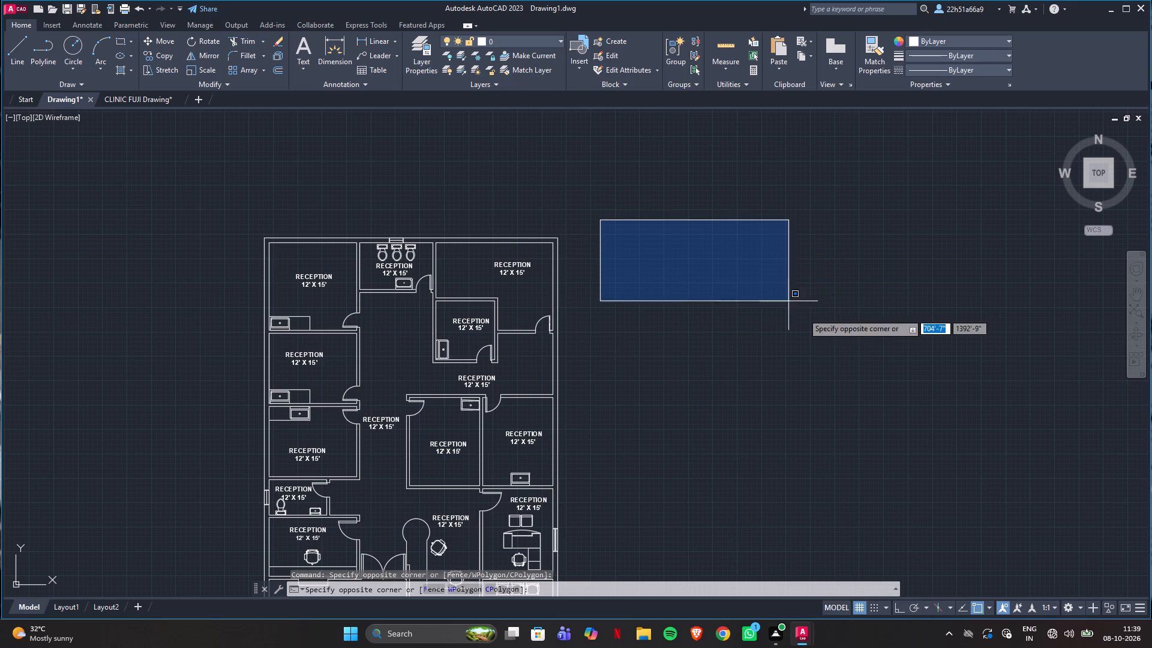
{"action": "left_click", "coordinate": [814, 322]}
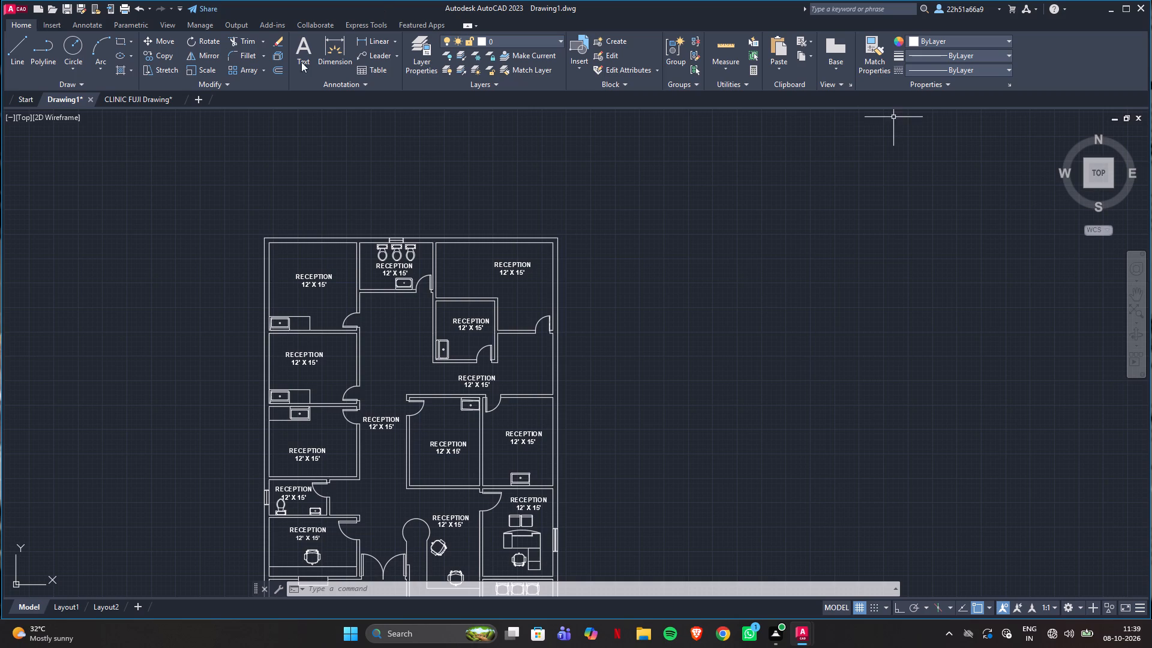
{"action": "scroll", "coordinate": [413, 228], "scroll_direction": "down", "scroll_amount": 1}
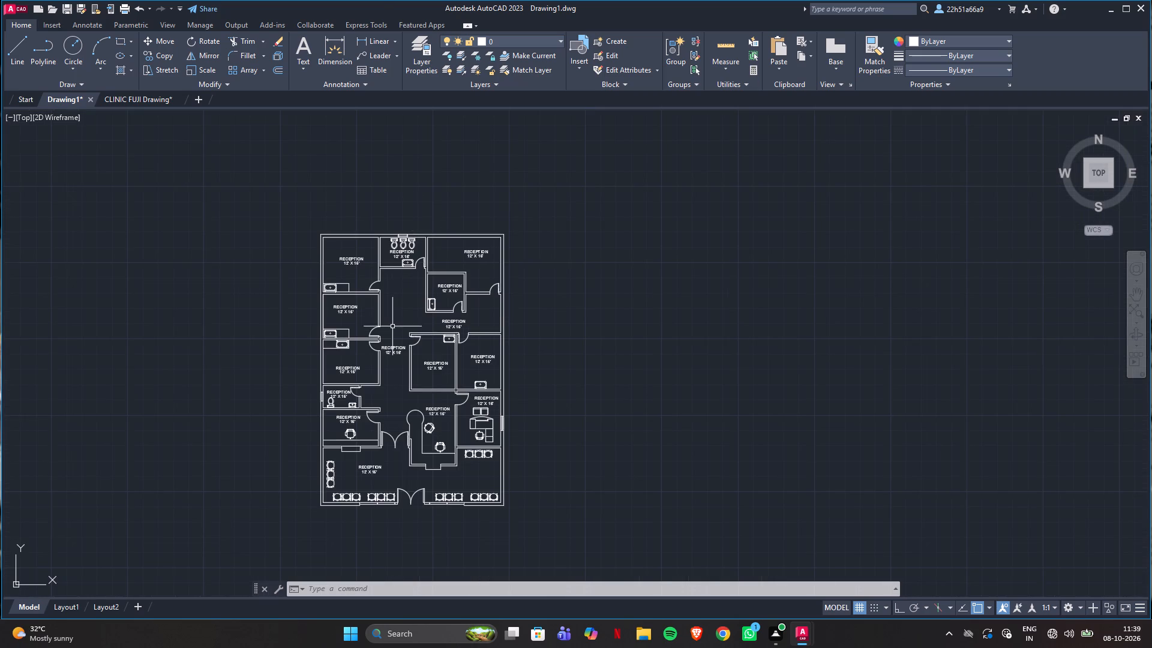
{"action": "scroll", "coordinate": [412, 461], "scroll_direction": "up", "scroll_amount": 1}
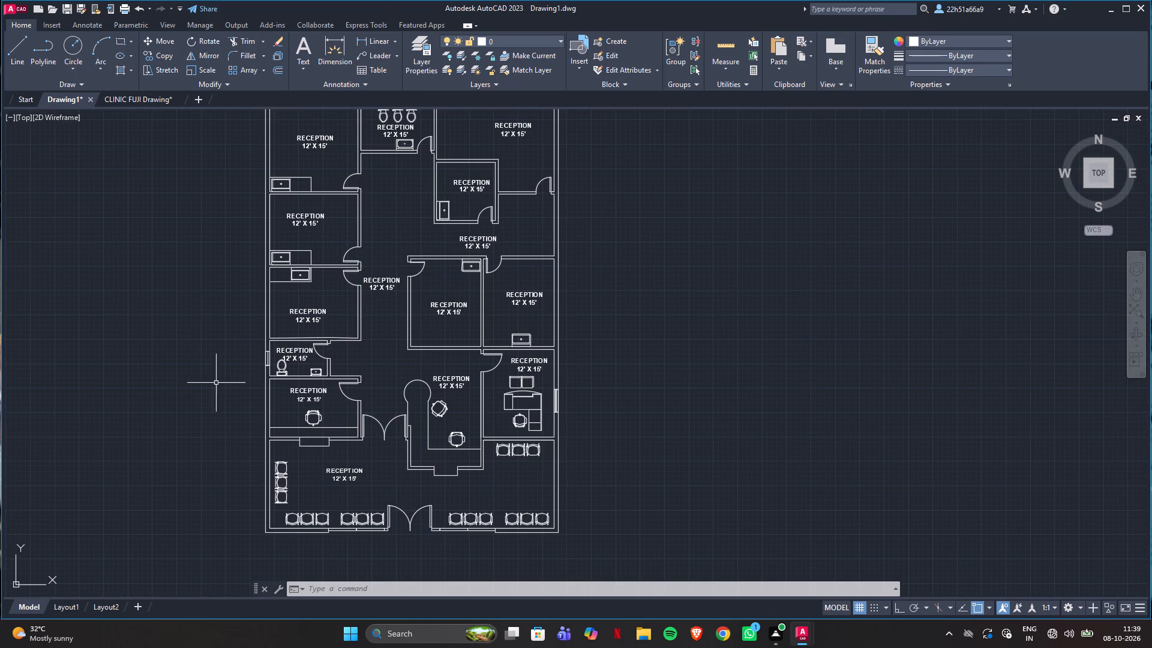
{"action": "scroll", "coordinate": [309, 496], "scroll_direction": "down", "scroll_amount": 1}
{"action": "scroll", "coordinate": [238, 284], "scroll_direction": "up", "scroll_amount": 2}
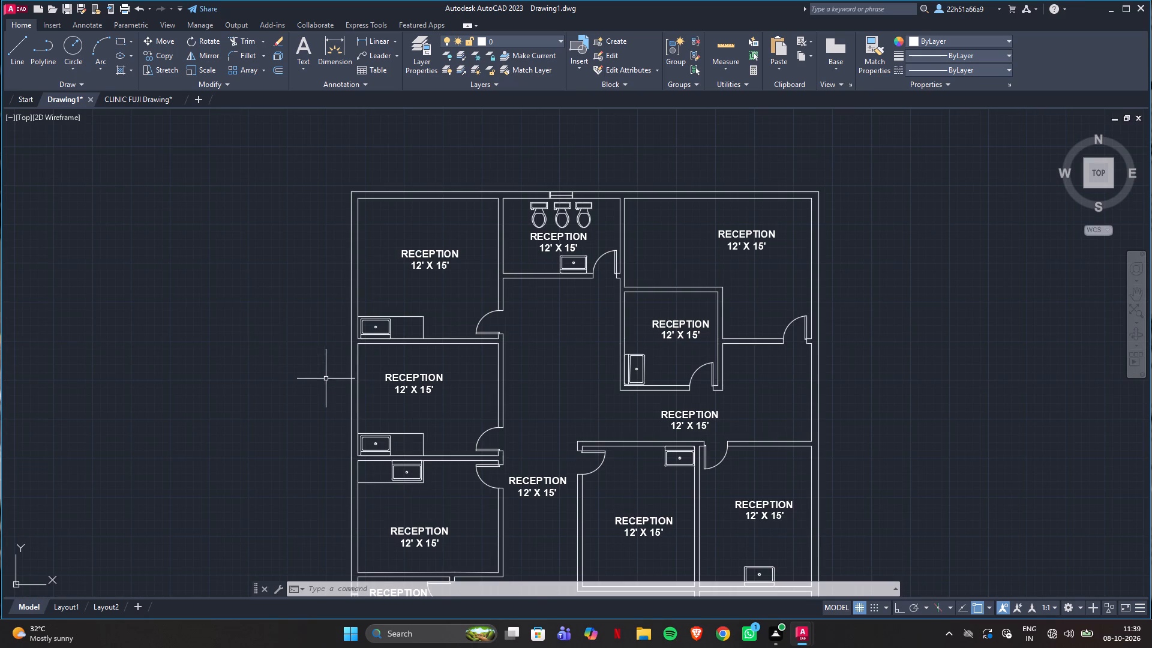
{"action": "scroll", "coordinate": [327, 380], "scroll_direction": "down", "scroll_amount": 1}
{"action": "scroll", "coordinate": [388, 335], "scroll_direction": "down", "scroll_amount": 2}
{"action": "scroll", "coordinate": [486, 463], "scroll_direction": "up", "scroll_amount": 2}
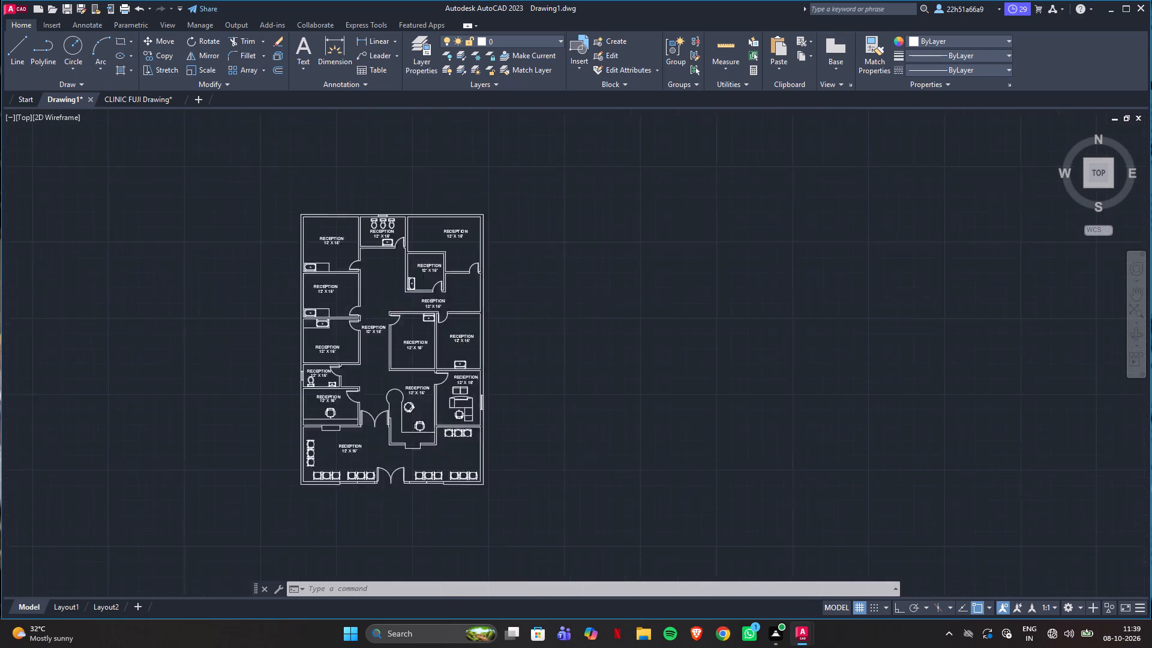
{"action": "scroll", "coordinate": [487, 463], "scroll_direction": "up", "scroll_amount": 1}
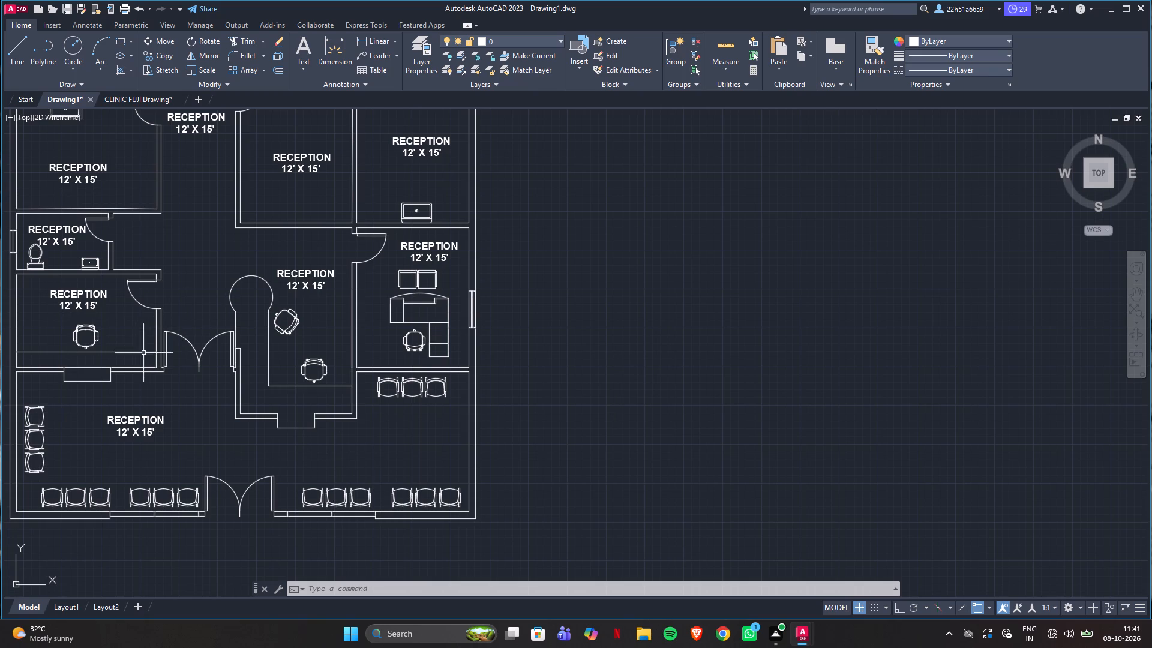
{"action": "scroll", "coordinate": [260, 459], "scroll_direction": "down", "scroll_amount": 2}
{"action": "scroll", "coordinate": [266, 223], "scroll_direction": "up", "scroll_amount": 1}
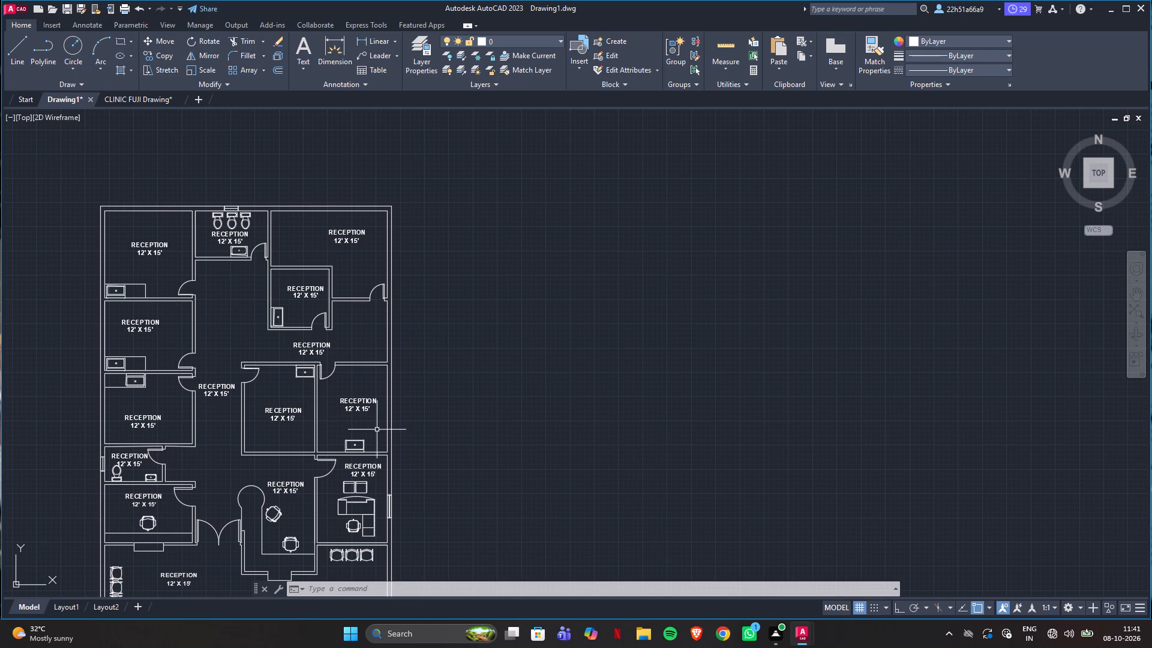
{"action": "scroll", "coordinate": [328, 418], "scroll_direction": "down", "scroll_amount": 2}
{"action": "scroll", "coordinate": [266, 470], "scroll_direction": "up", "scroll_amount": 3}
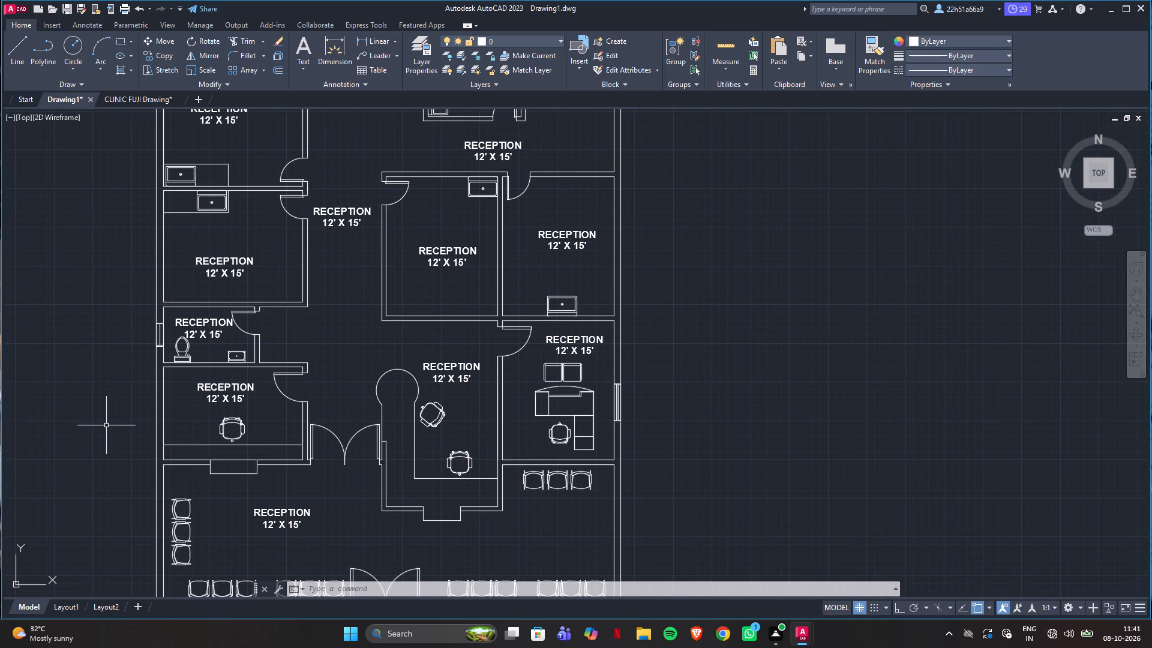
Close the CLINIC FUJI Drawing file without saving its changes.
{"action": "left_click", "coordinate": [121, 104]}
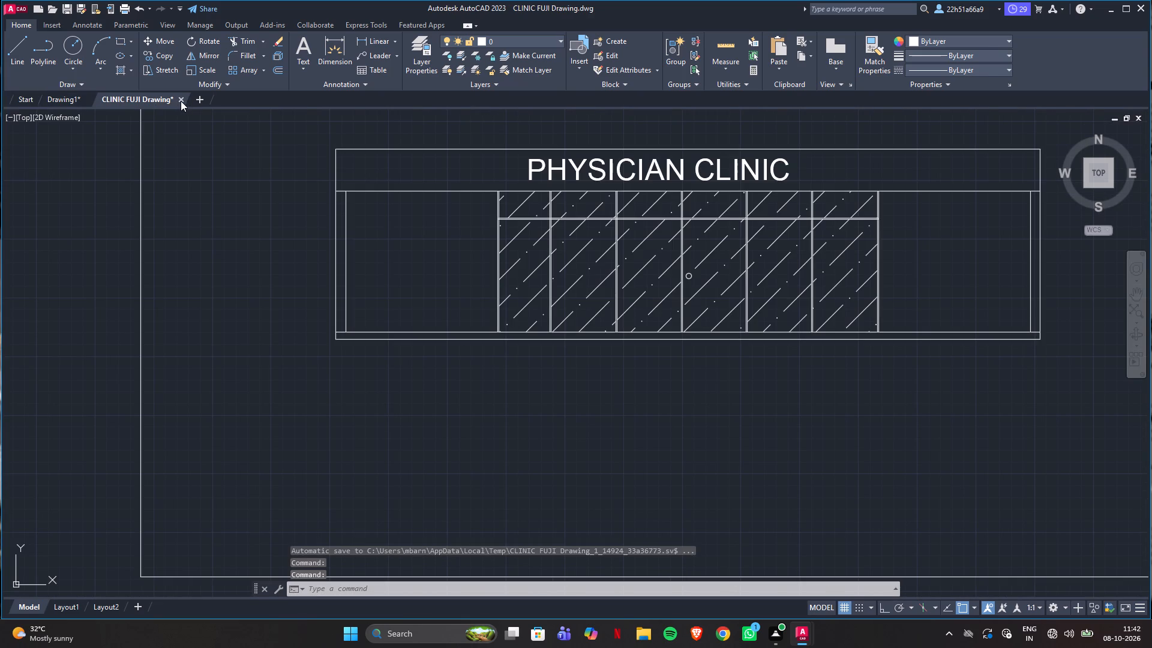
{"action": "left_click", "coordinate": [181, 101]}
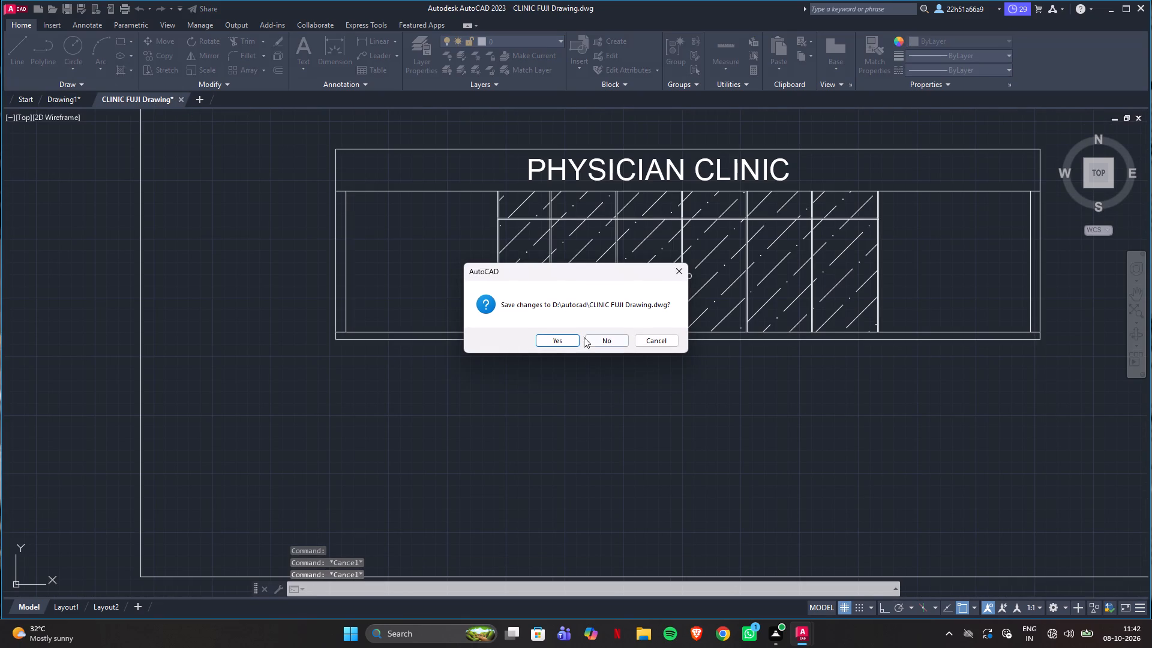
{"action": "left_click", "coordinate": [594, 338]}
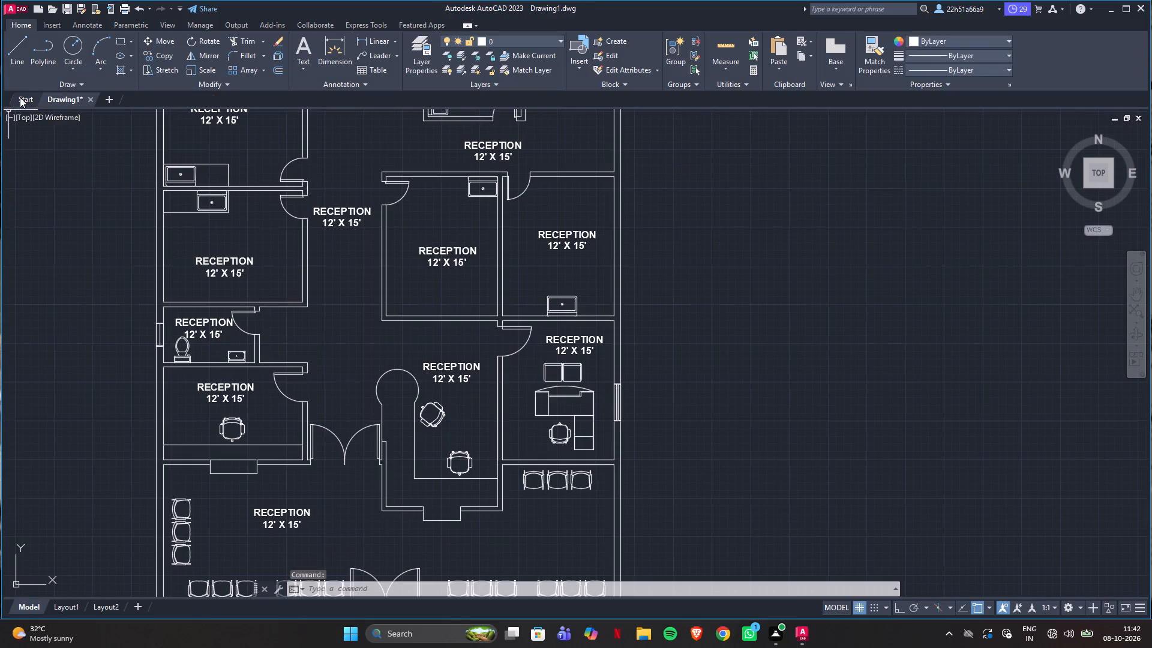
Open the recent CLINIC drawing and inspect the room names and sizes on its floor plan.
{"action": "left_click", "coordinate": [20, 97]}
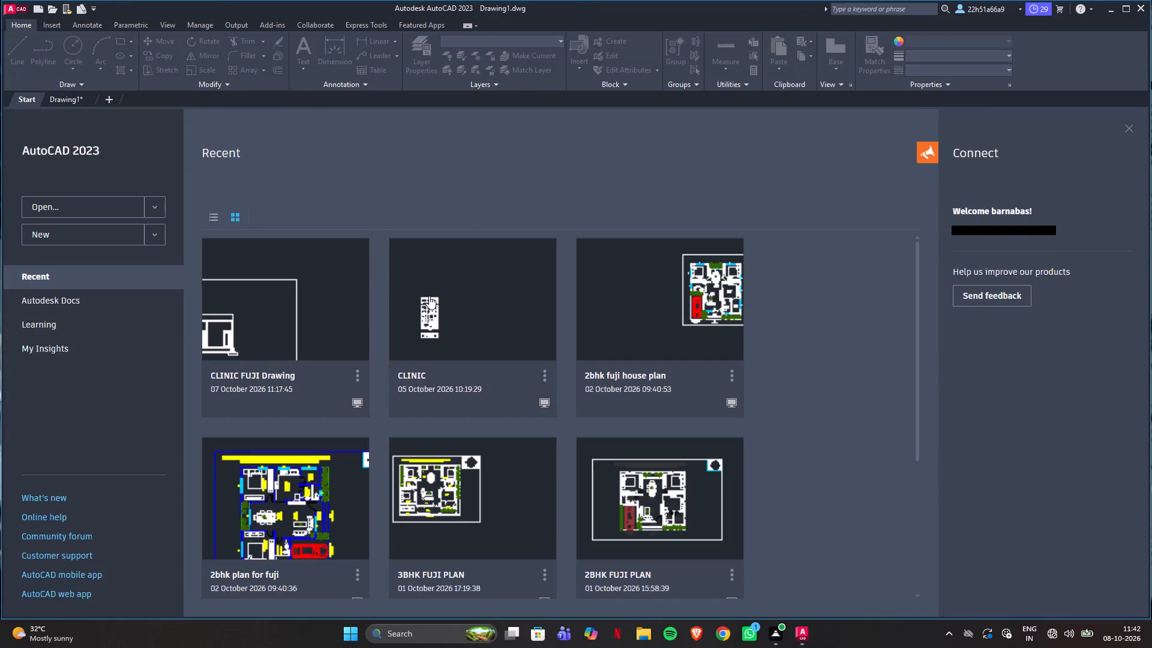
{"action": "double_click", "coordinate": [429, 296]}
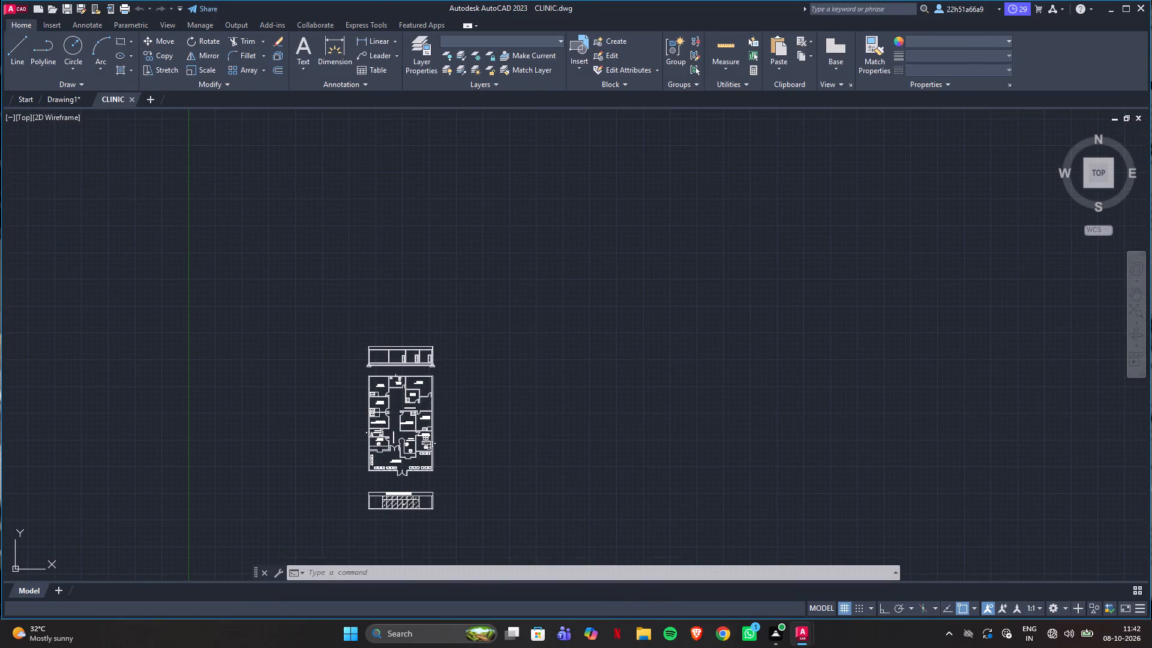
{"action": "scroll", "coordinate": [364, 478], "scroll_direction": "up", "scroll_amount": 3}
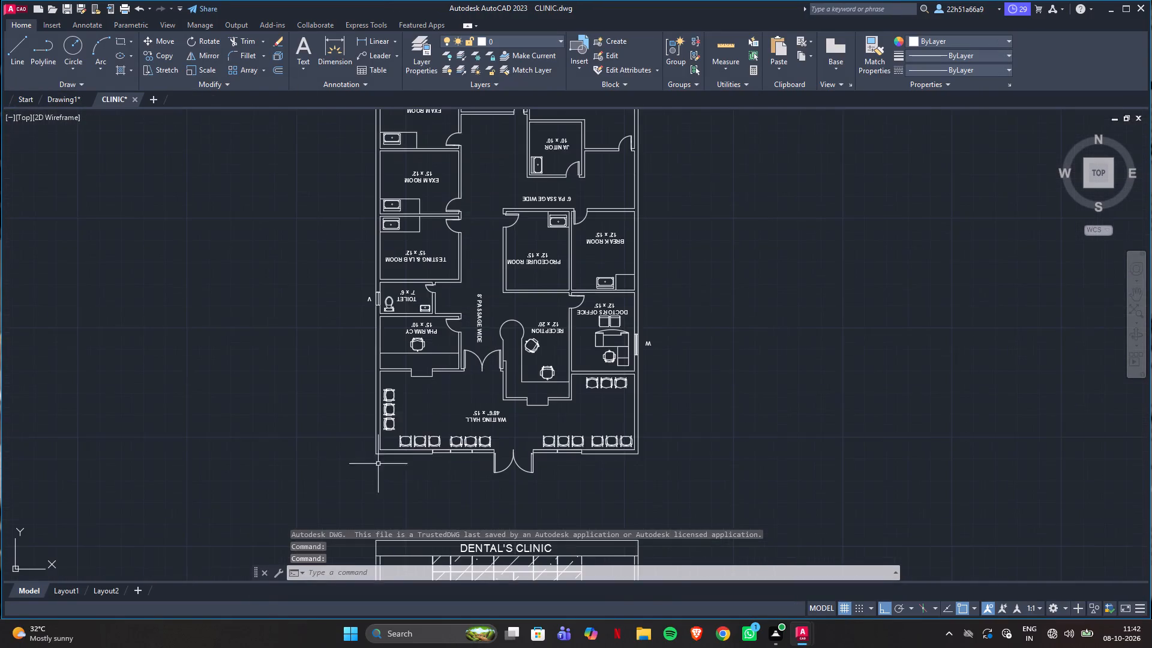
{"action": "scroll", "coordinate": [447, 398], "scroll_direction": "down", "scroll_amount": 1}
{"action": "scroll", "coordinate": [511, 268], "scroll_direction": "up", "scroll_amount": 2}
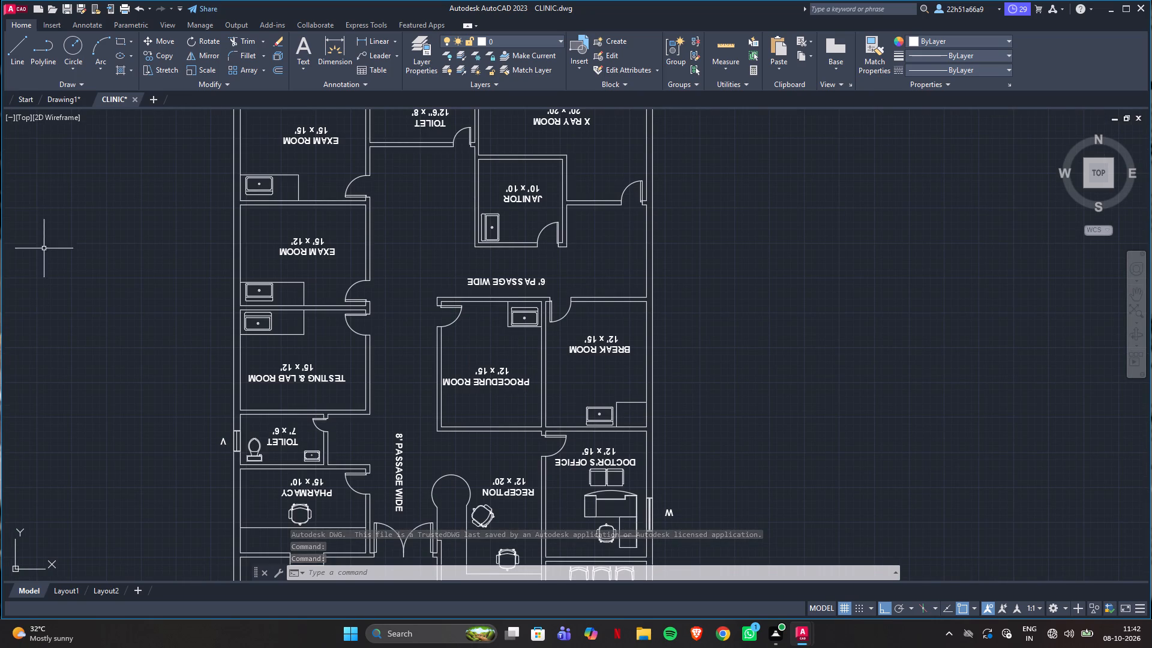
Return to Drawing1 and look closely at the label in the passage behind the two middle rooms.
{"action": "left_click", "coordinate": [57, 99]}
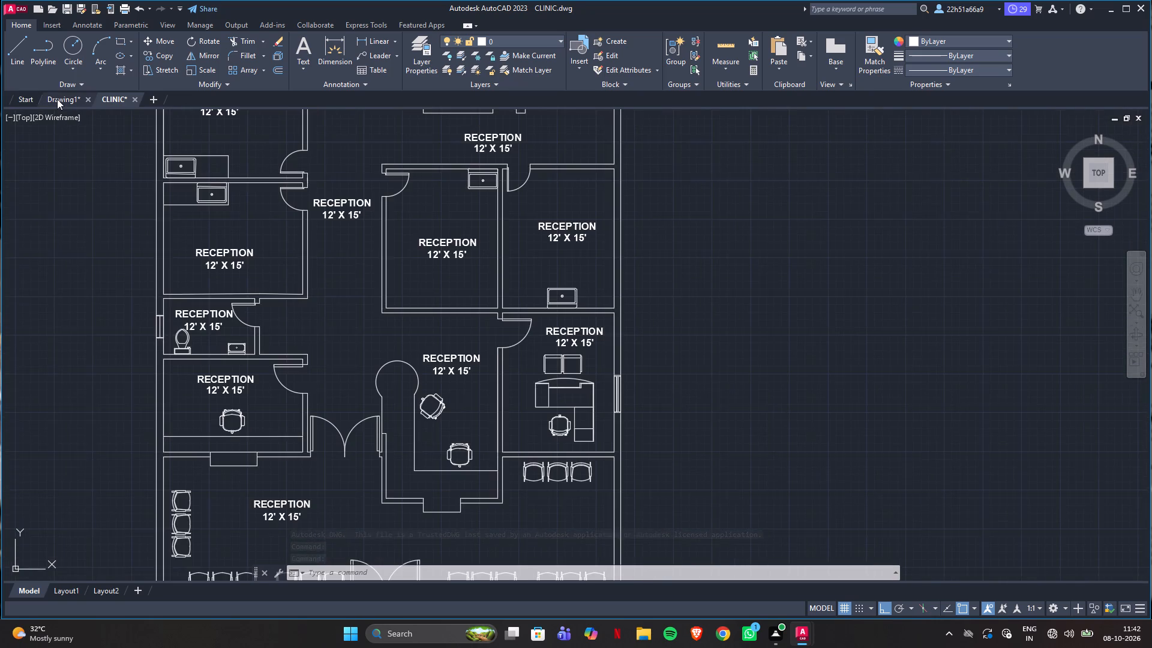
{"action": "scroll", "coordinate": [551, 434], "scroll_direction": "down", "scroll_amount": 1}
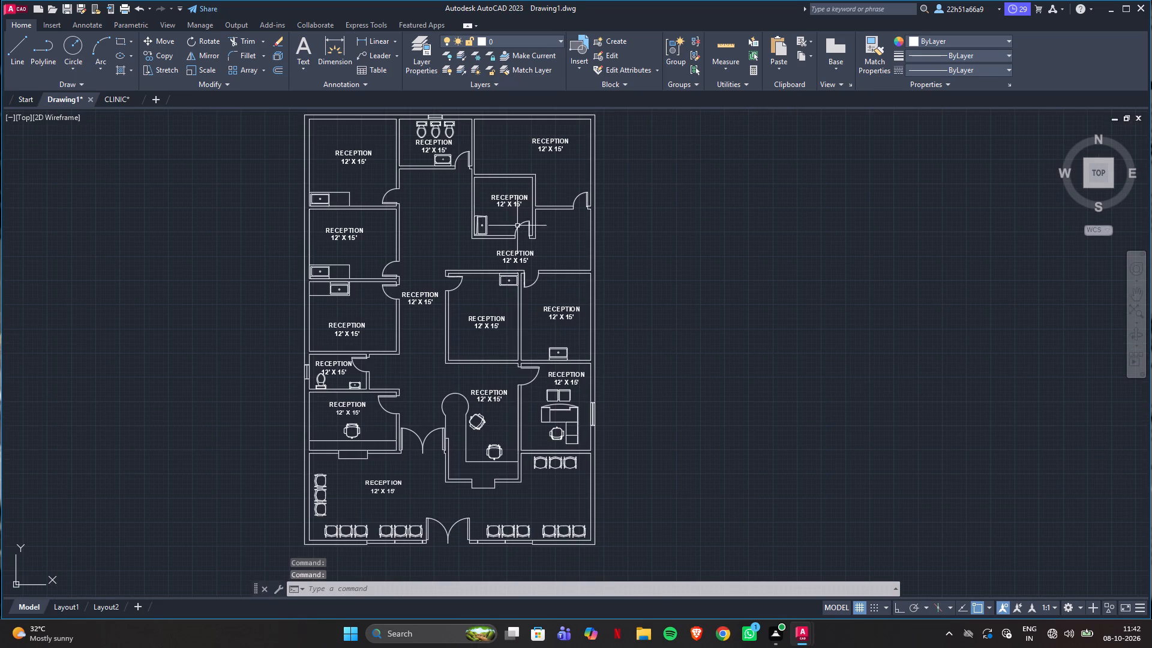
{"action": "scroll", "coordinate": [515, 255], "scroll_direction": "up", "scroll_amount": 2}
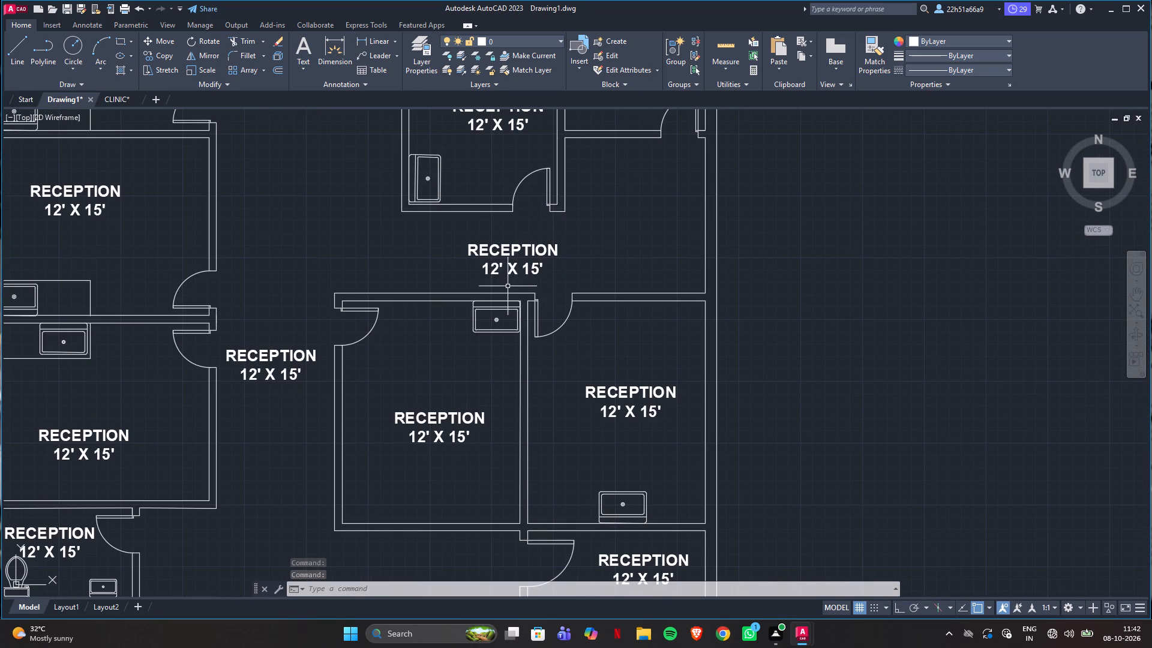
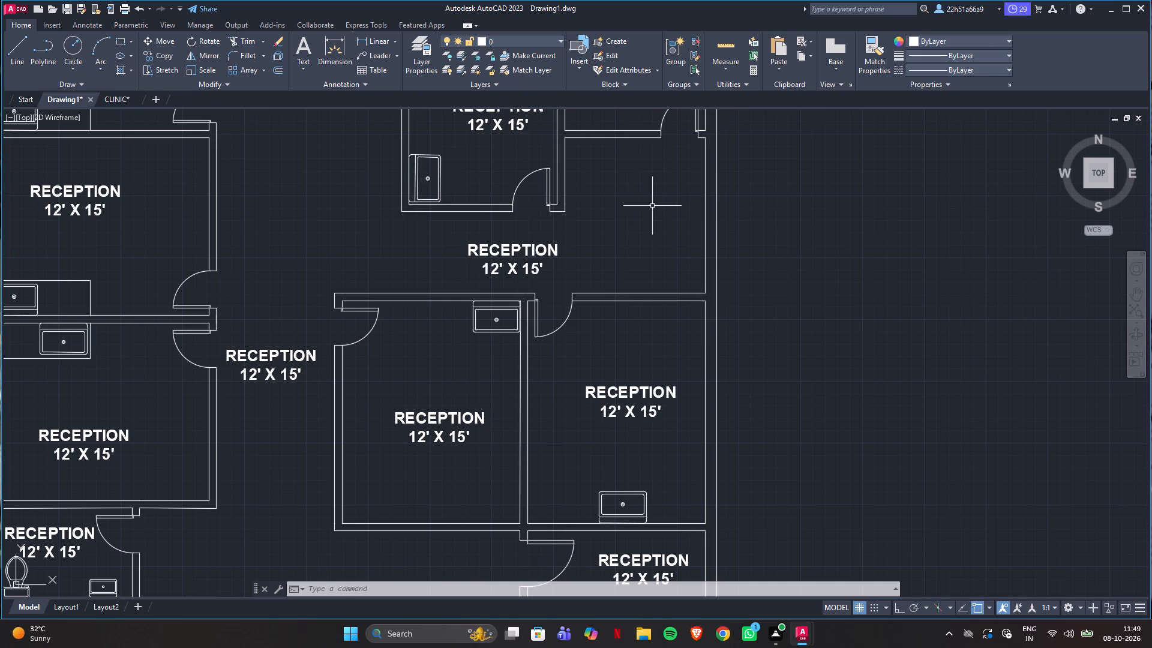
Examine the placeholder room labels across the clinic floor plan, from the rear rooms and toilets to the front seating area.
{"action": "scroll", "coordinate": [464, 283], "scroll_direction": "down", "scroll_amount": 2}
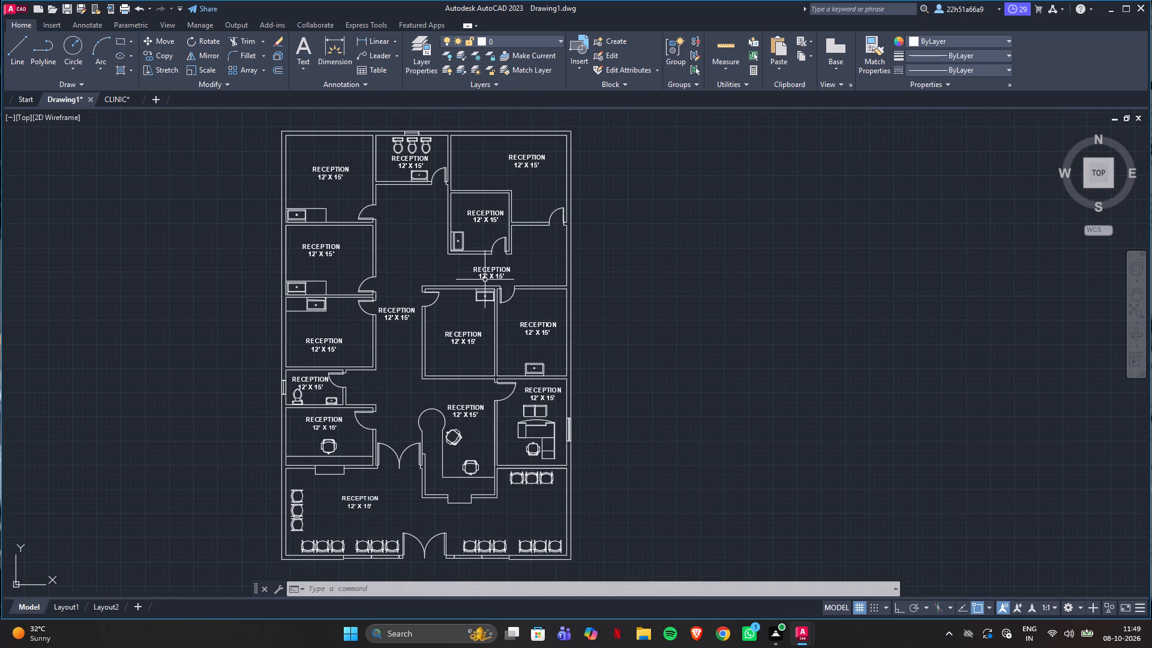
{"action": "scroll", "coordinate": [311, 152], "scroll_direction": "up", "scroll_amount": 3}
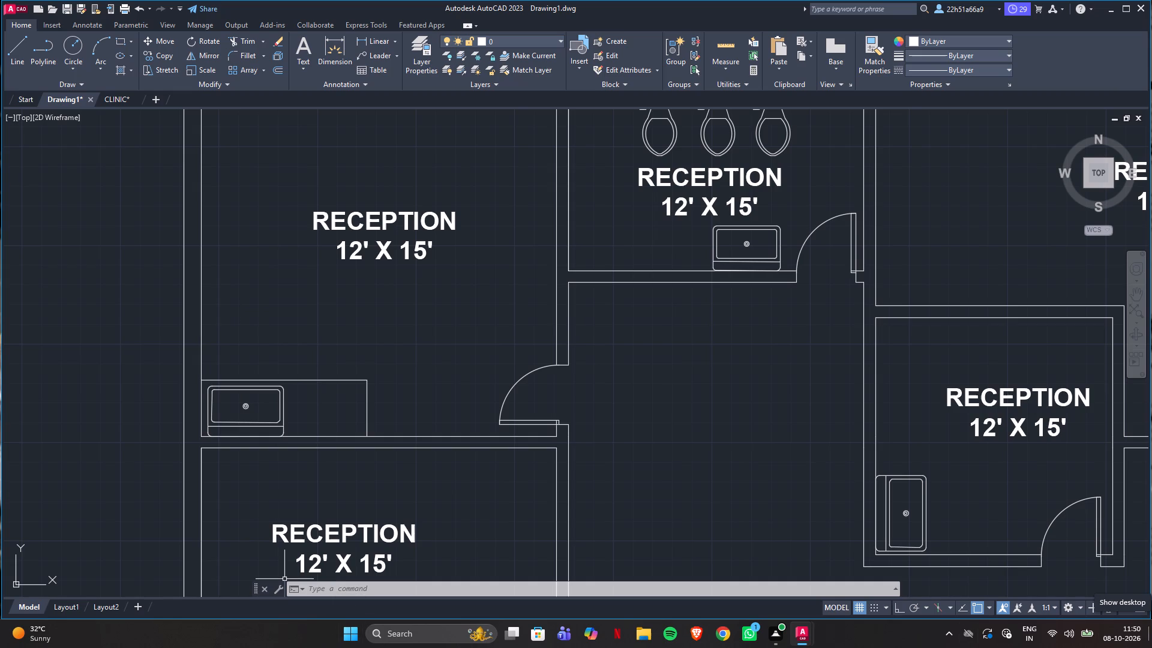
{"action": "scroll", "coordinate": [430, 281], "scroll_direction": "down", "scroll_amount": 3}
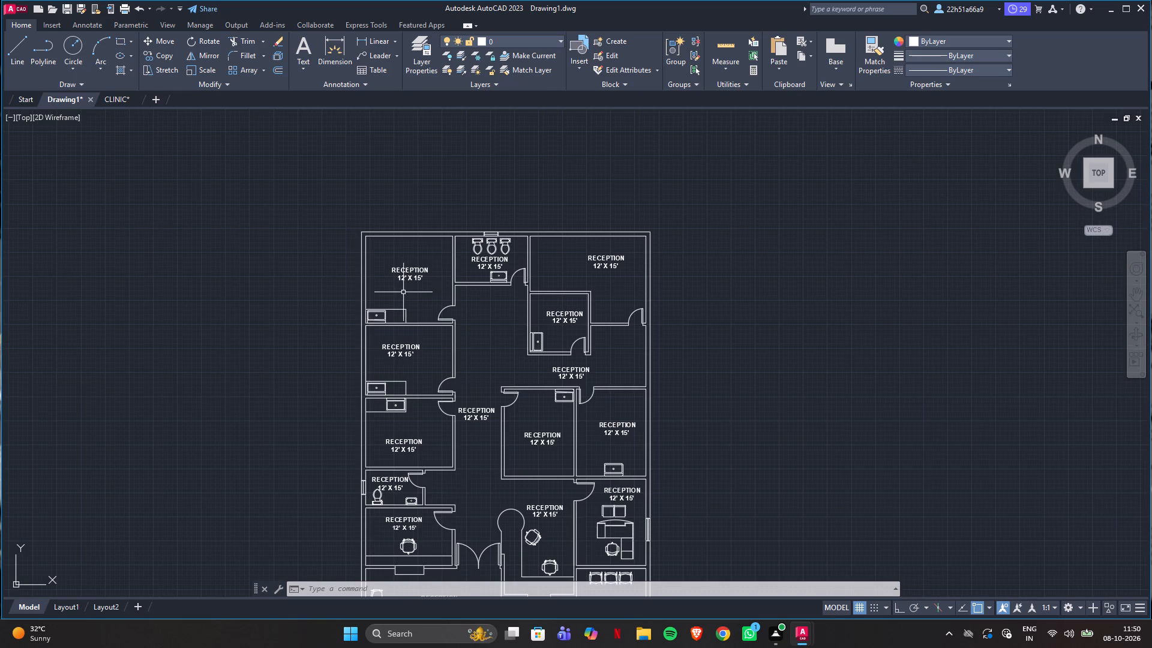
{"action": "scroll", "coordinate": [646, 182], "scroll_direction": "up", "scroll_amount": 2}
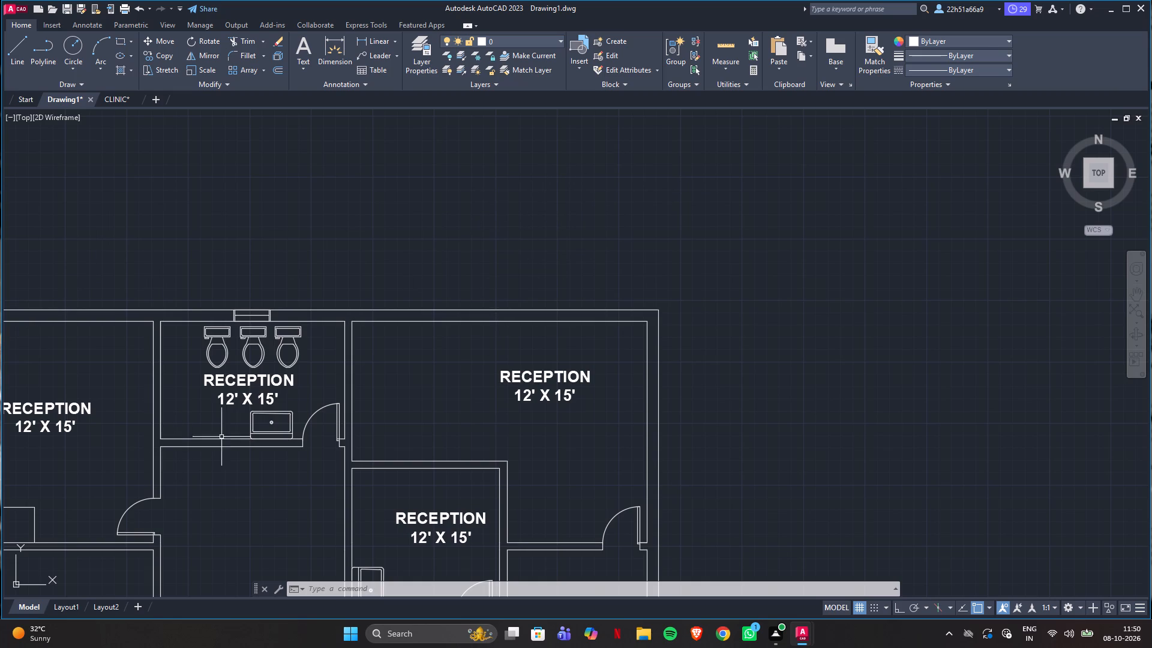
{"action": "scroll", "coordinate": [279, 376], "scroll_direction": "down", "scroll_amount": 4}
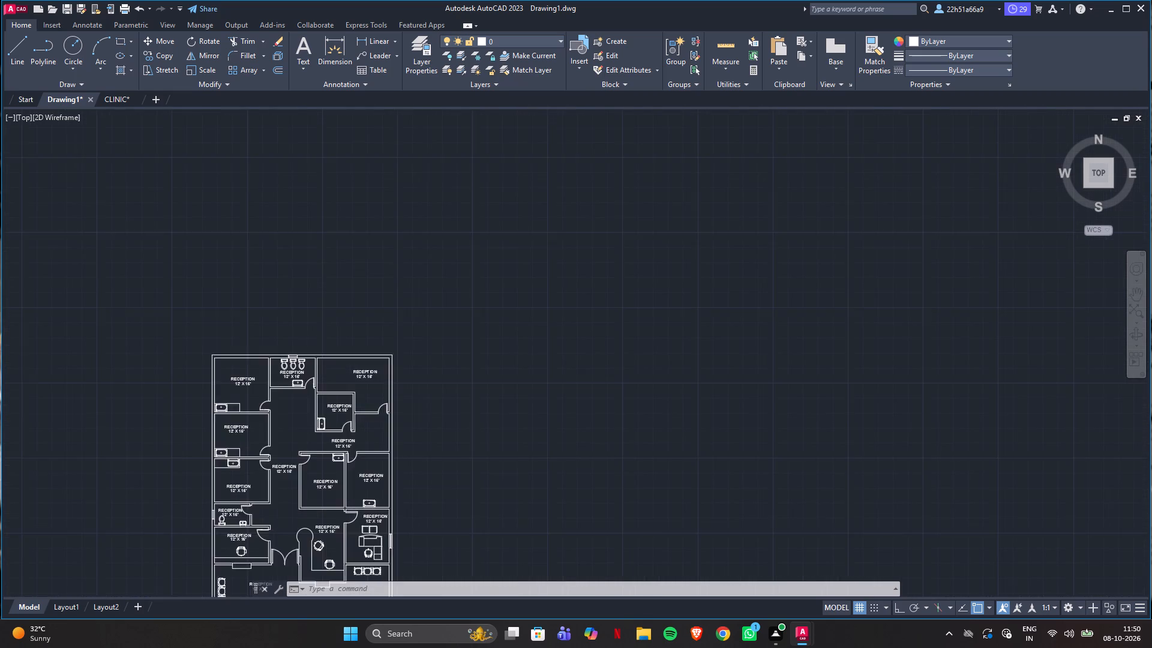
{"action": "scroll", "coordinate": [296, 492], "scroll_direction": "up", "scroll_amount": 2}
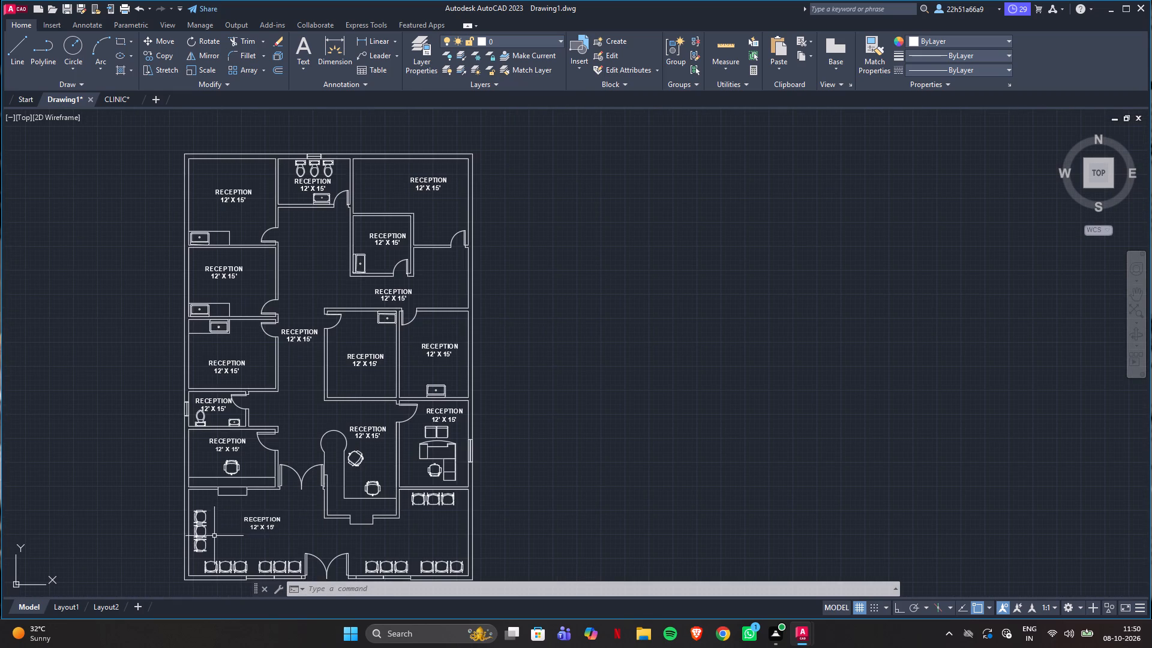
{"action": "scroll", "coordinate": [218, 530], "scroll_direction": "up", "scroll_amount": 1}
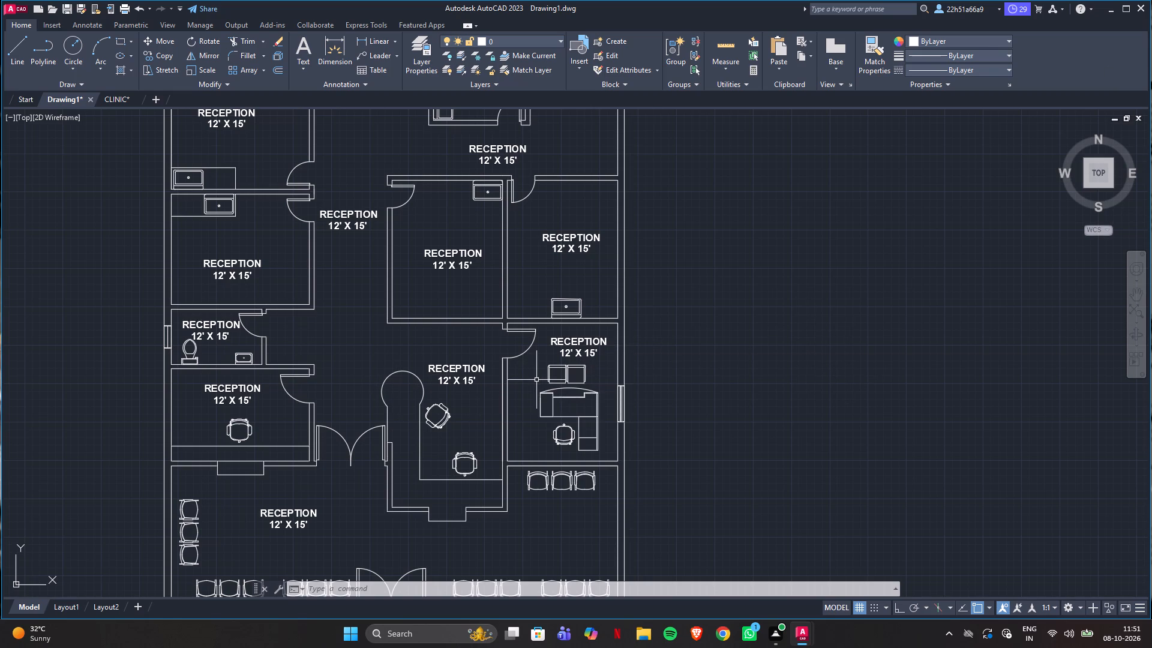
{"action": "scroll", "coordinate": [671, 347], "scroll_direction": "down", "scroll_amount": 1}
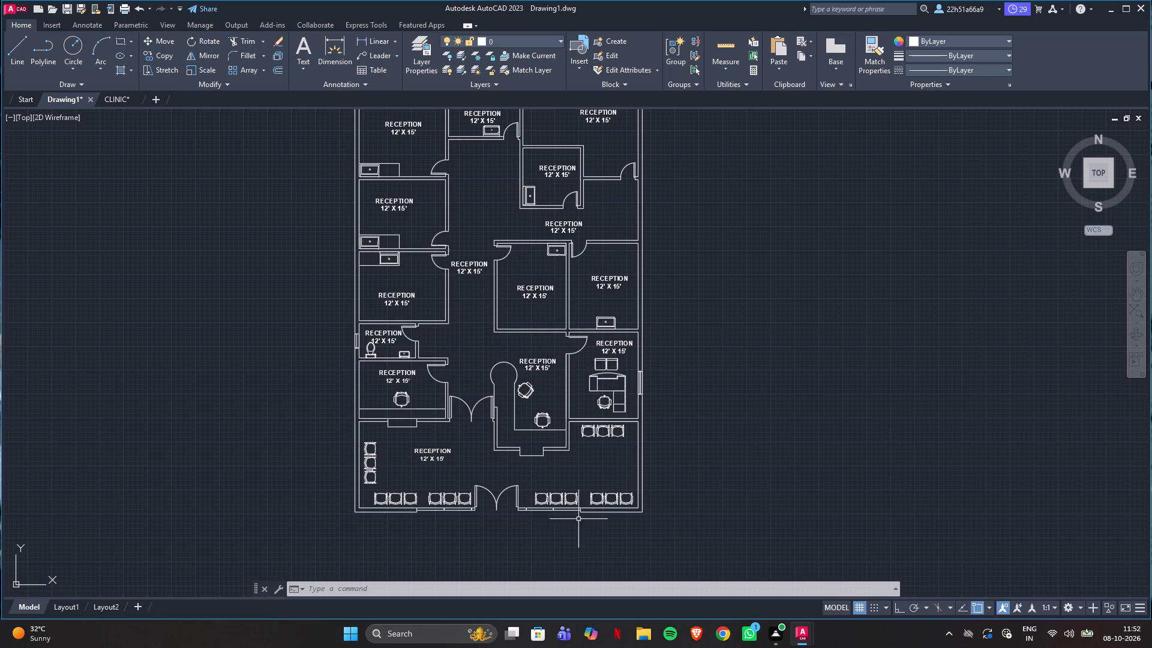
Measure the length, depth and enclosed area of the front seating area beside the main entrance.
{"action": "scroll", "coordinate": [402, 450], "scroll_direction": "up", "scroll_amount": 1}
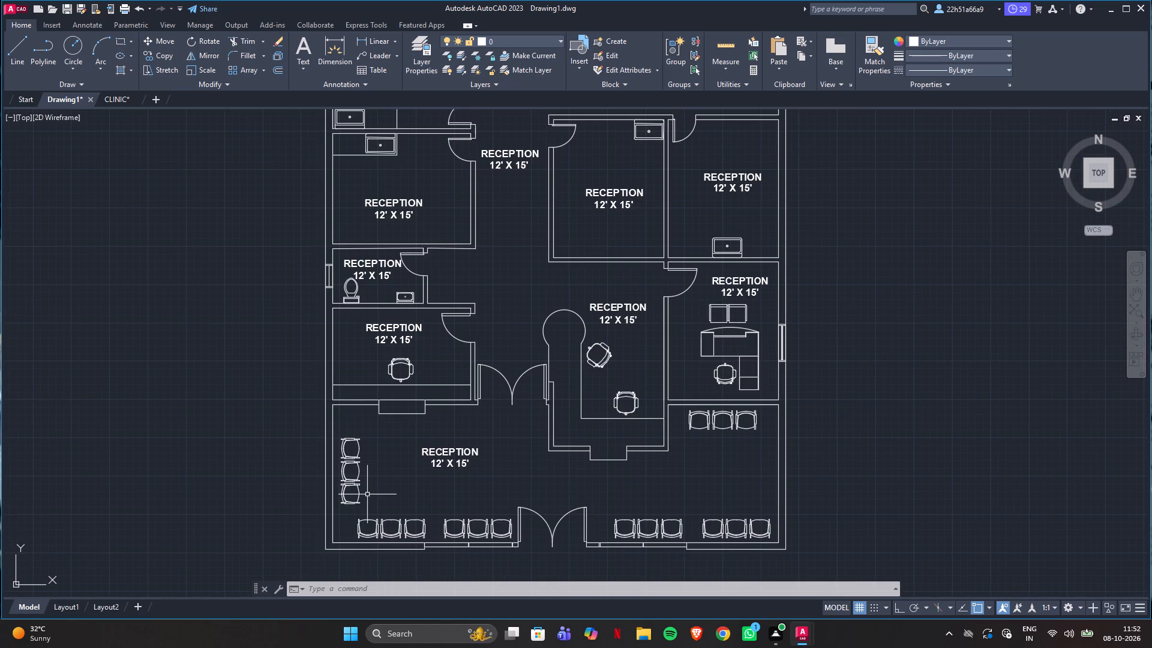
{"action": "scroll", "coordinate": [367, 495], "scroll_direction": "up", "scroll_amount": 1}
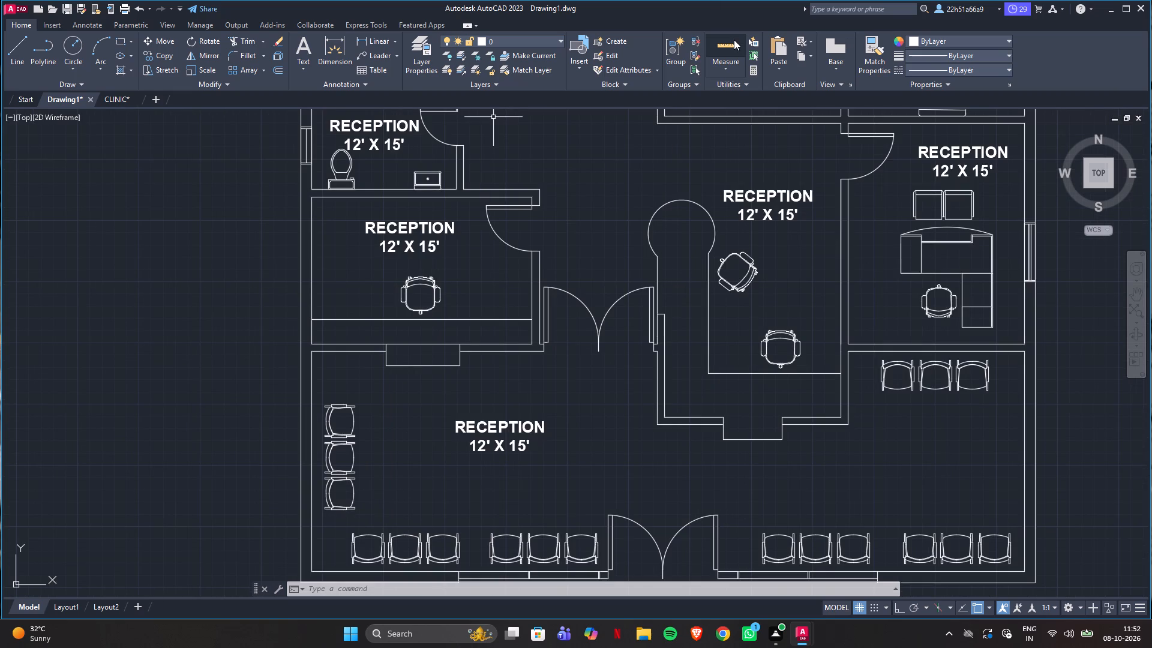
{"action": "left_click", "coordinate": [734, 40]}
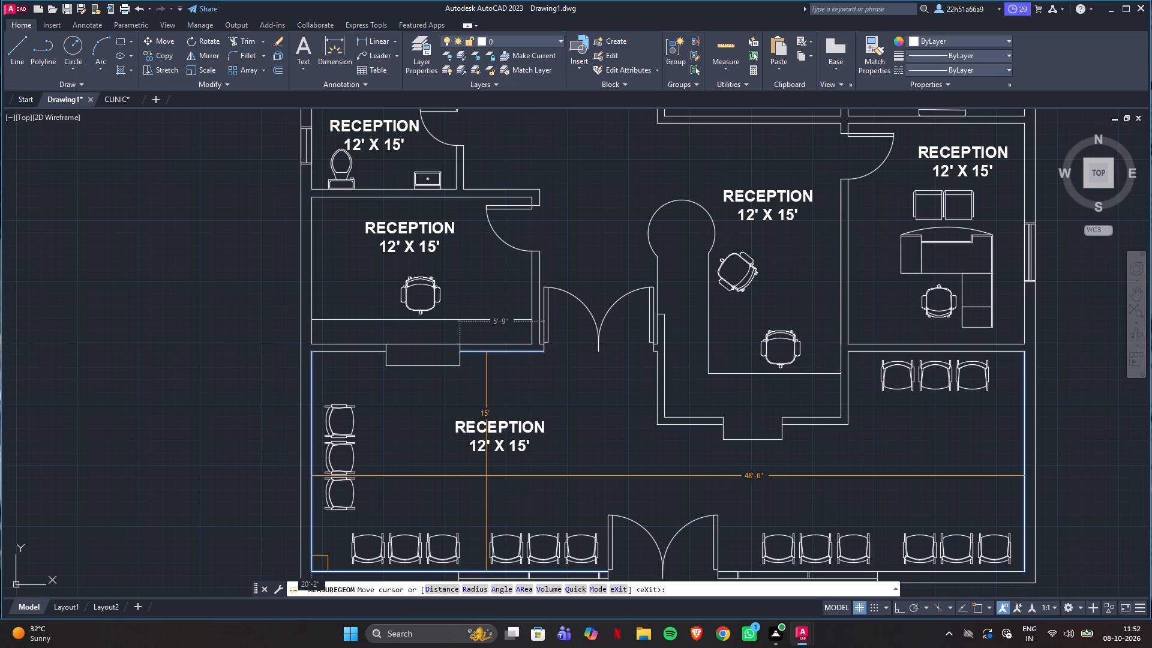
{"action": "left_click", "coordinate": [485, 476]}
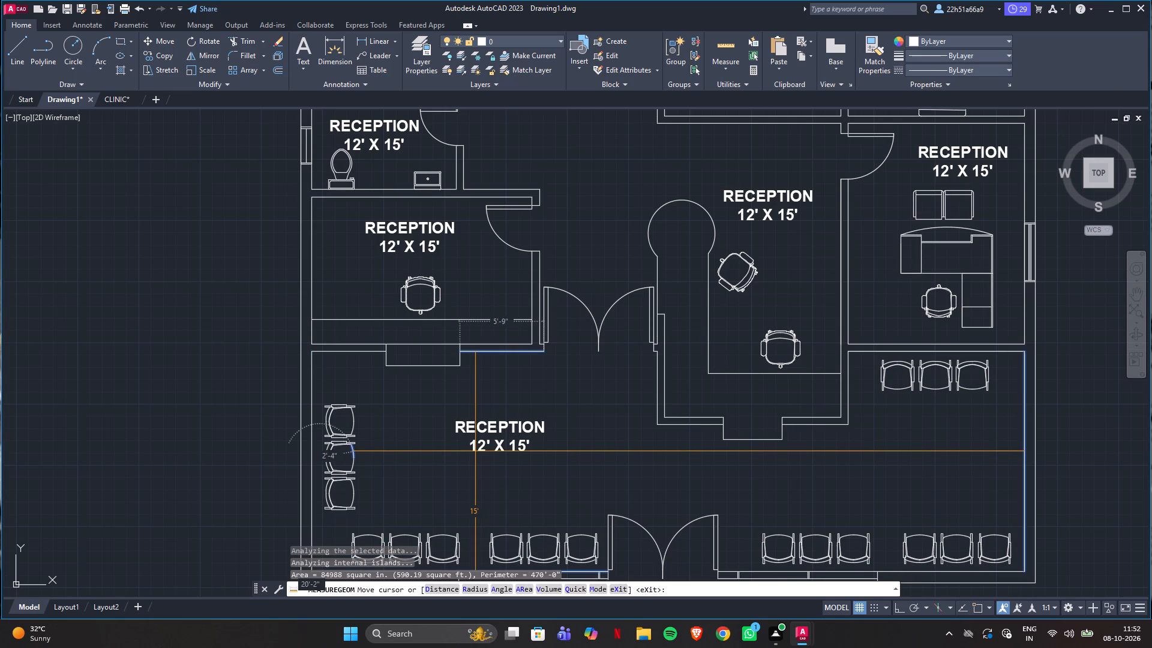
{"action": "key", "text": "Escape"}
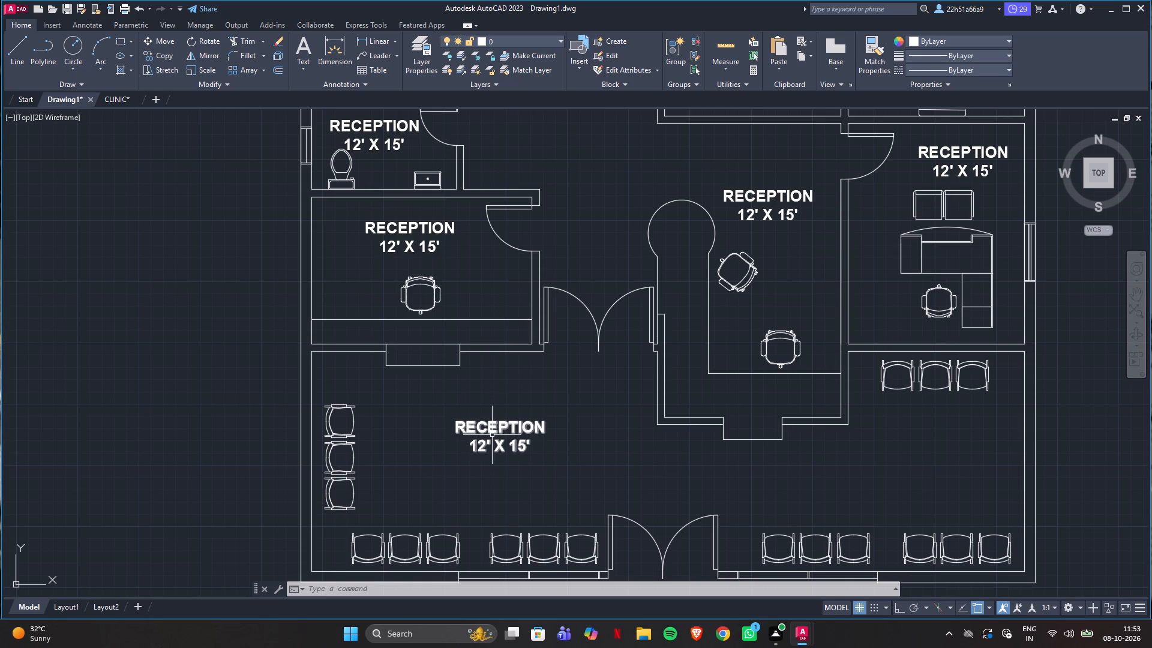
Replace the whole placeholder label in the front seating area with the room name WAITING HALL.
{"action": "double_click", "coordinate": [492, 435]}
{"action": "left_click", "coordinate": [499, 416]}
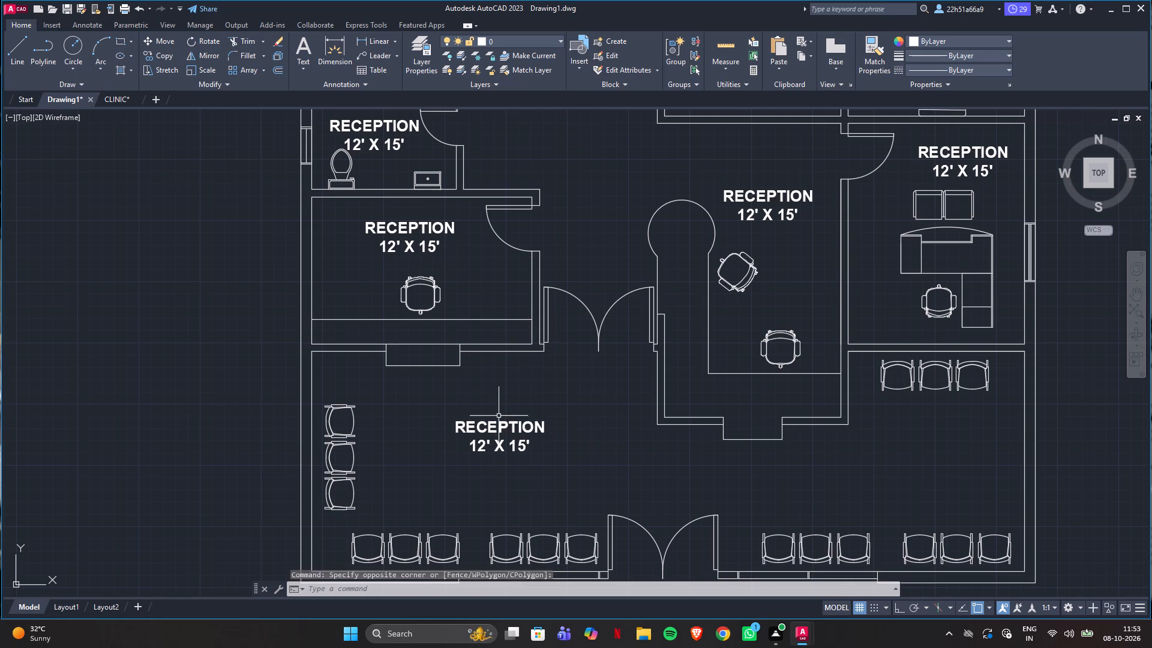
{"action": "double_click", "coordinate": [484, 422]}
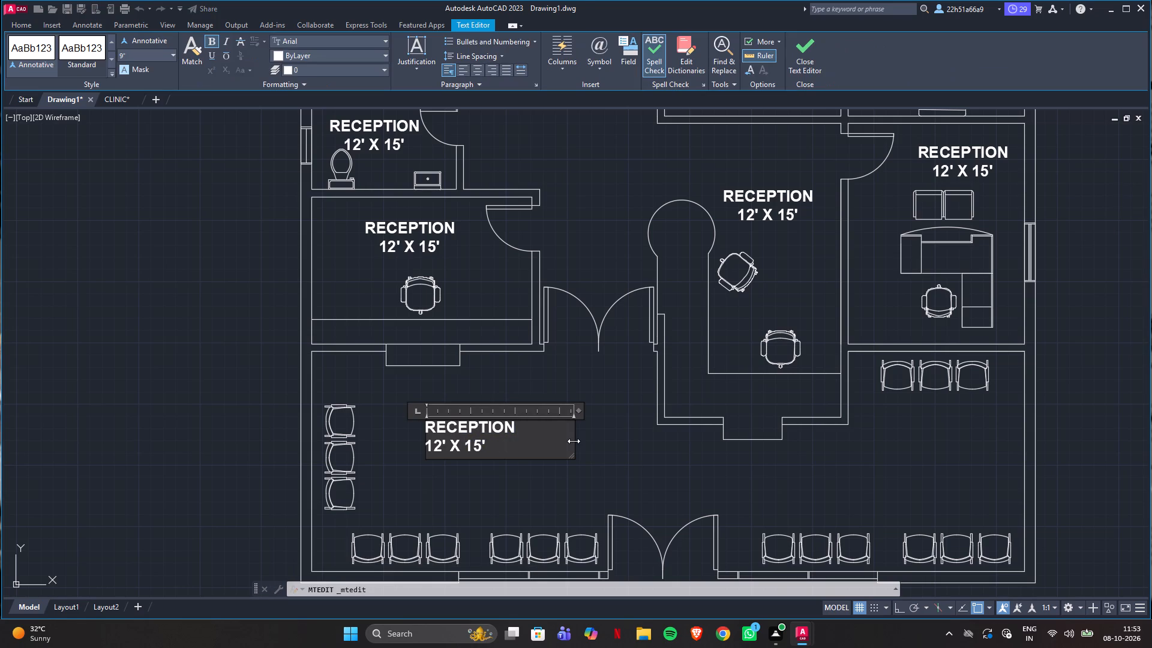
{"action": "key", "text": "a"}
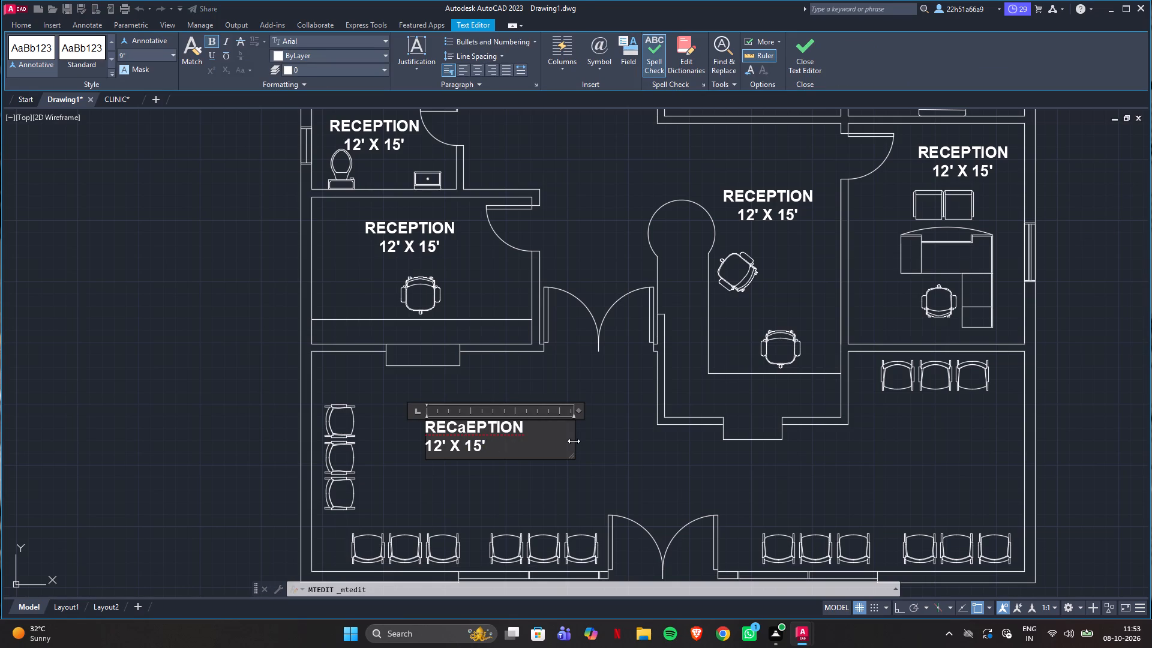
{"action": "key", "text": "BackSpace"}
{"action": "key", "text": "ctrl+a"}
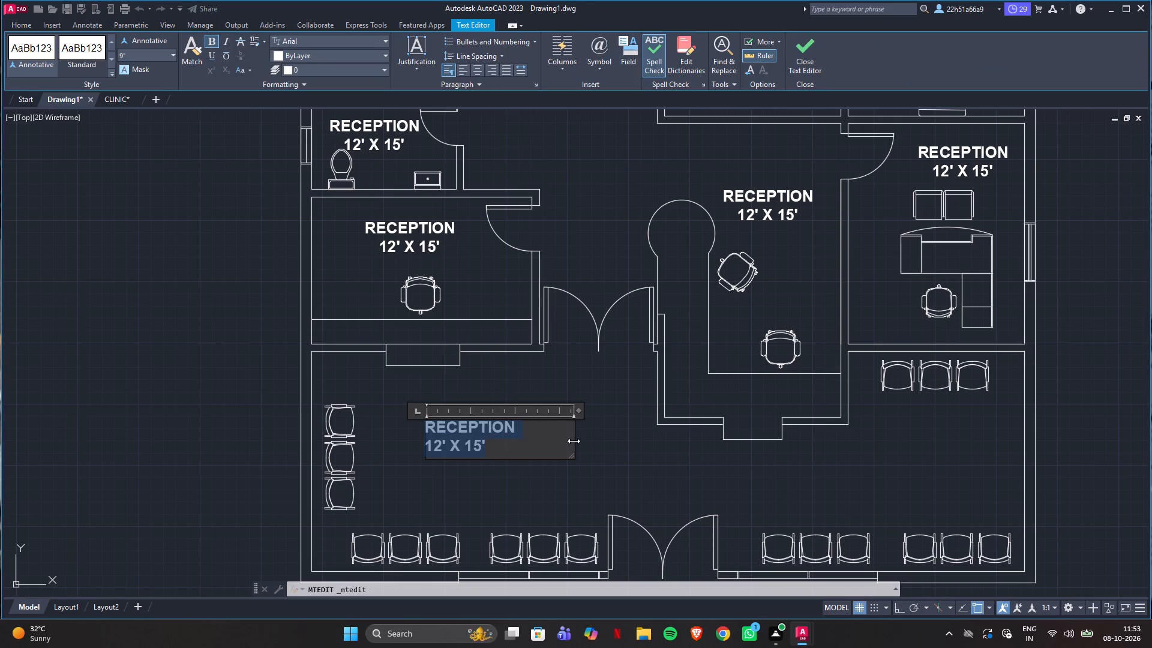
{"action": "key", "text": "Tab"}
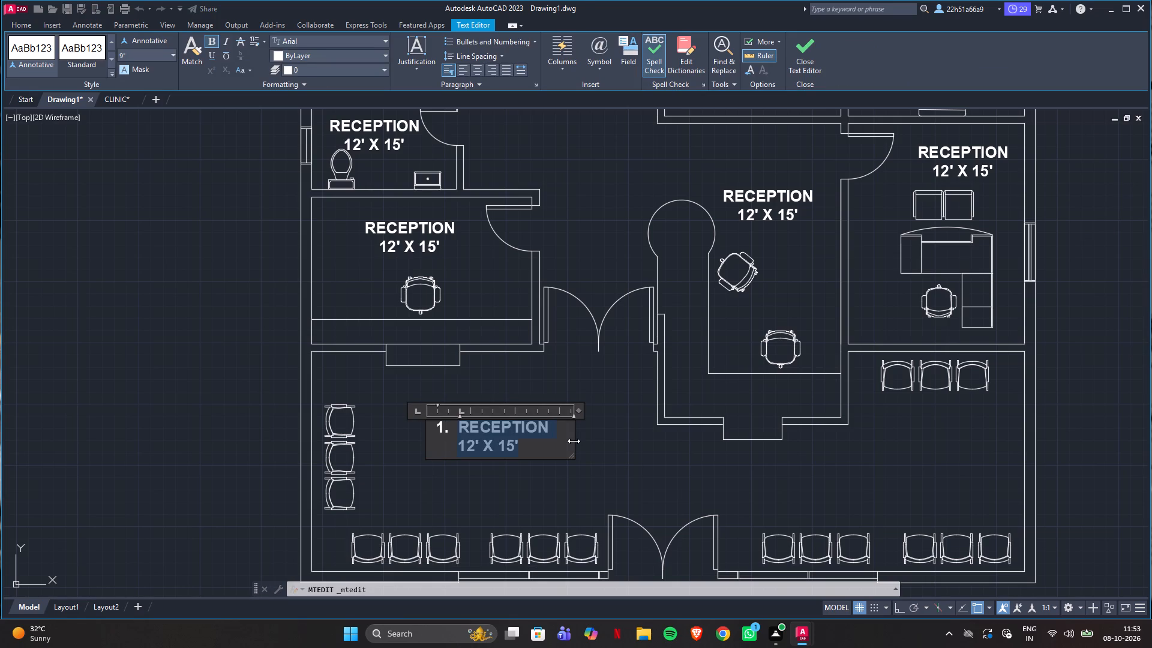
{"action": "key", "text": "equal"}
{"action": "key", "text": "BackSpace"}
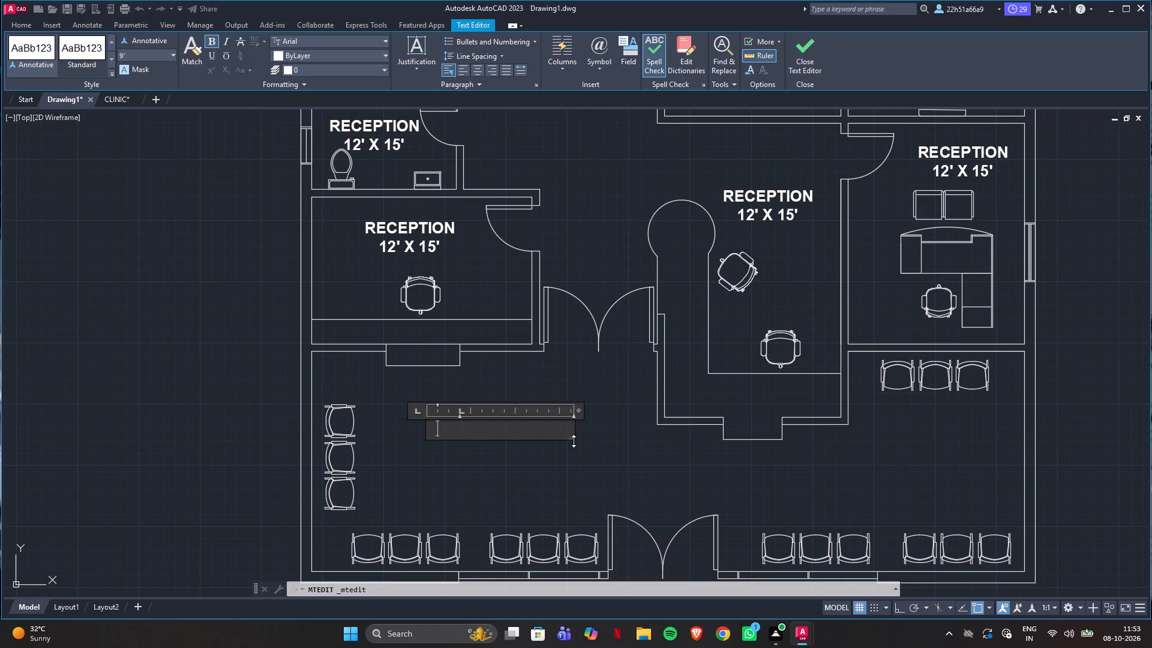
{"action": "key", "text": "BackSpace"}
{"action": "key", "text": "BackSpace"}
{"action": "type", "text": "WAITING HALL"}
Add the size 48'6" X 15' on a second line under WAITING HALL, centre the text and finish editing the label.
{"action": "key", "text": "shift+Return"}
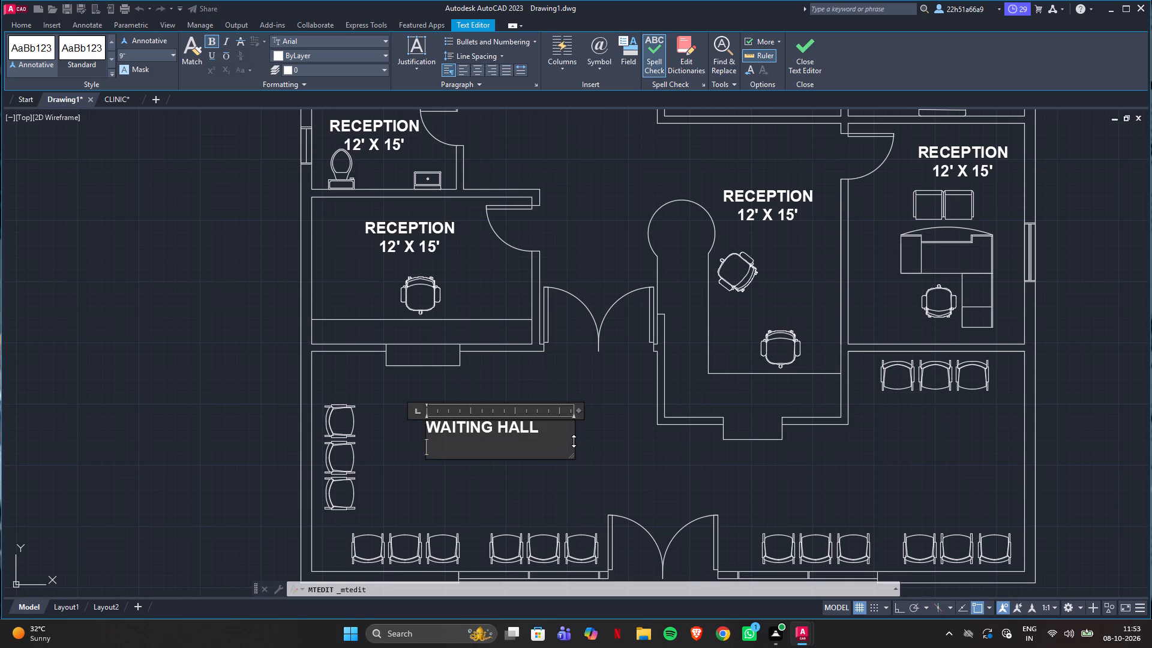
{"action": "type", "text": "48'6"}
{"action": "key", "text": "shift+Left"}
{"action": "key", "text": "shift+quotedbl"}
{"action": "key", "text": "BackSpace"}
{"action": "type", "text": "6\""}
{"action": "key", "text": "space"}
{"action": "type", "text": "X 15'"}
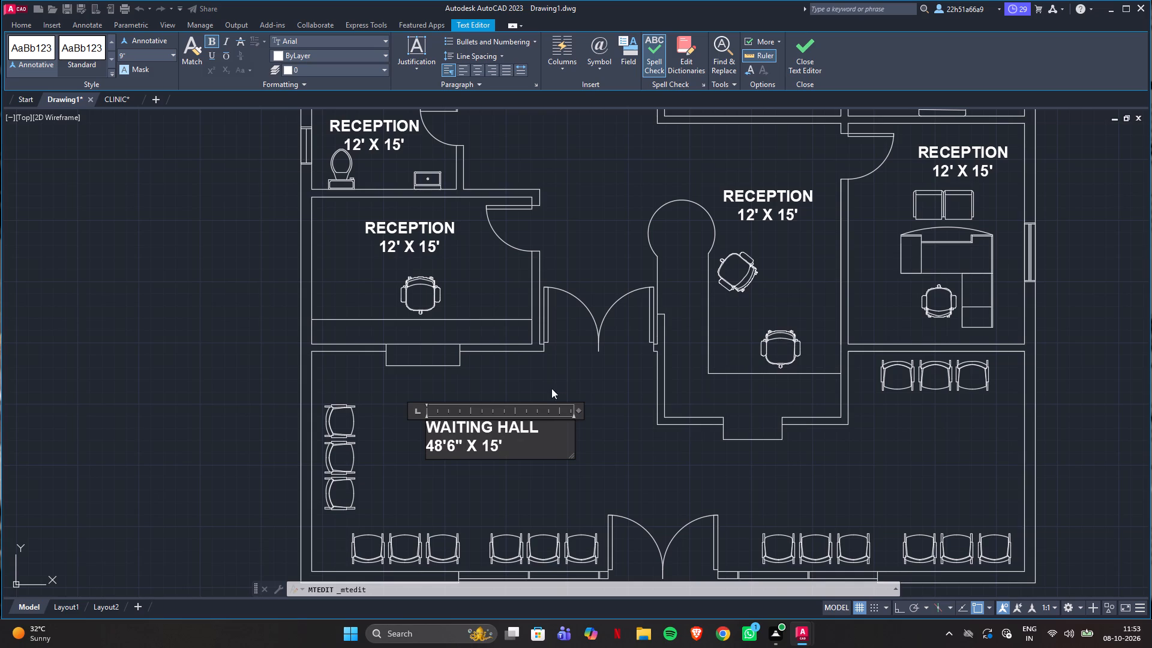
{"action": "left_click", "coordinate": [478, 68]}
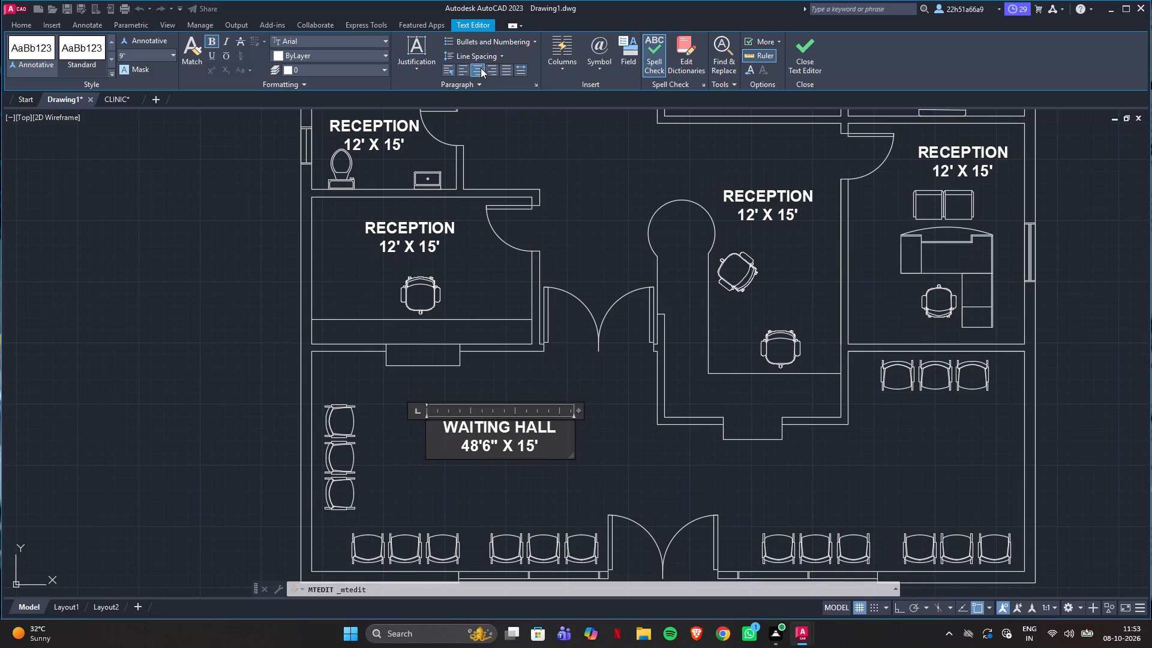
{"action": "left_click", "coordinate": [815, 50]}
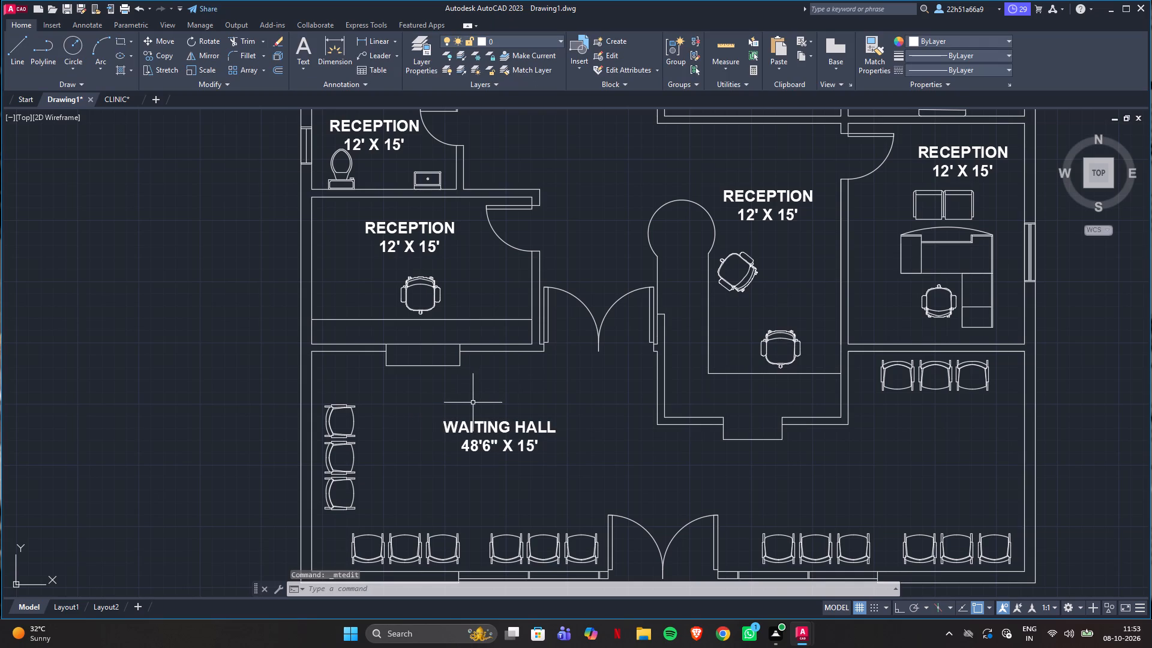
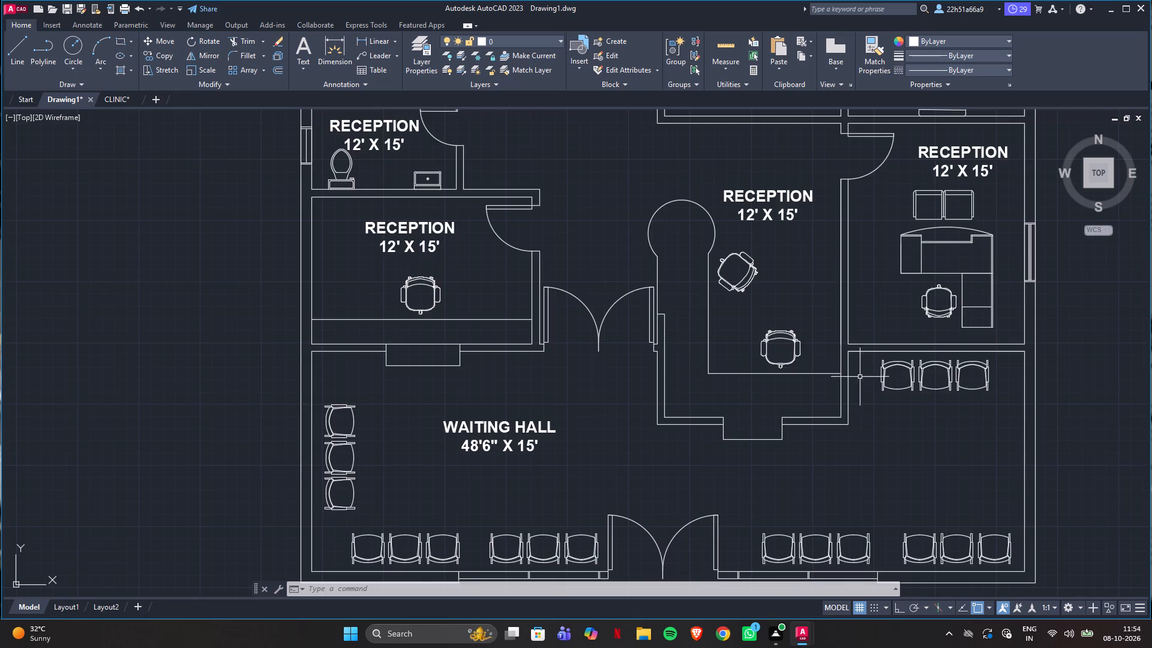
Examine the room names and sizes around the reception in the CLINIC reference drawing, then return to Drawing1.
{"action": "scroll", "coordinate": [871, 397], "scroll_direction": "down", "scroll_amount": 2}
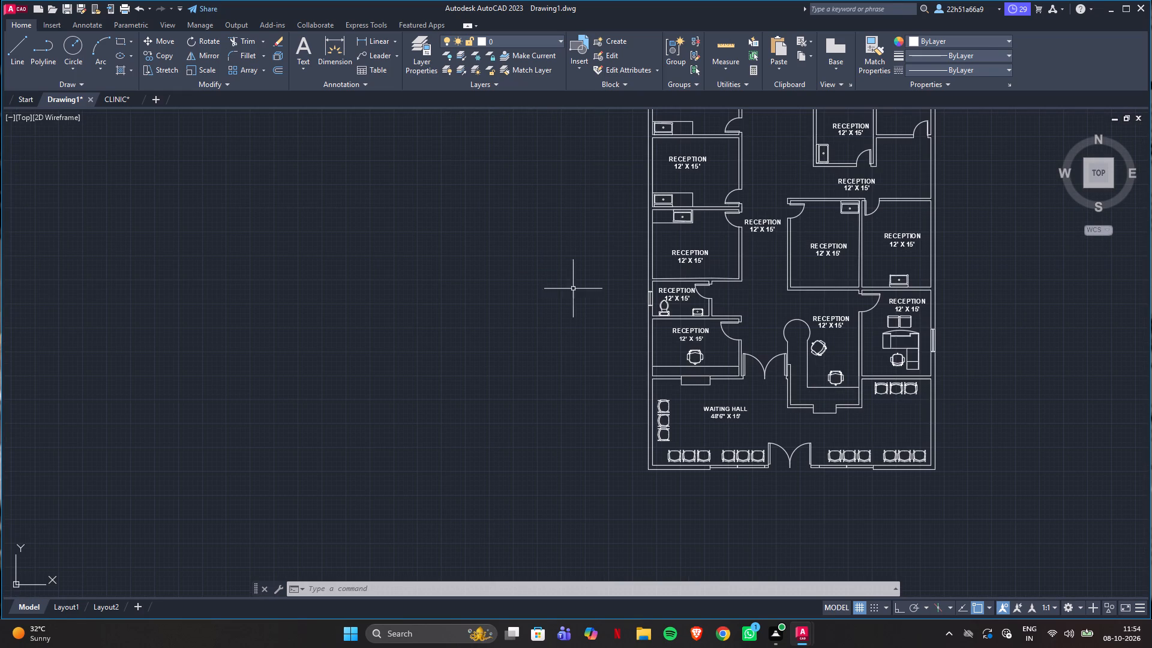
{"action": "scroll", "coordinate": [690, 361], "scroll_direction": "up", "scroll_amount": 3}
{"action": "scroll", "coordinate": [645, 340], "scroll_direction": "down", "scroll_amount": 3}
{"action": "scroll", "coordinate": [631, 283], "scroll_direction": "up", "scroll_amount": 2}
{"action": "scroll", "coordinate": [696, 355], "scroll_direction": "down", "scroll_amount": 1}
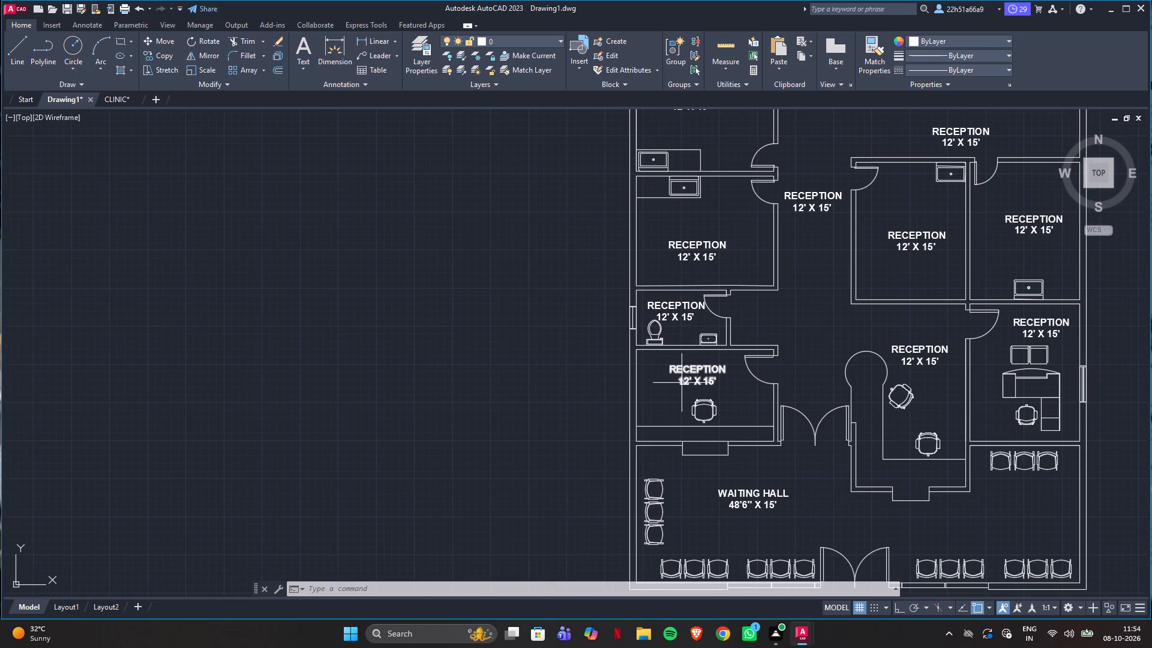
{"action": "left_click", "coordinate": [112, 100]}
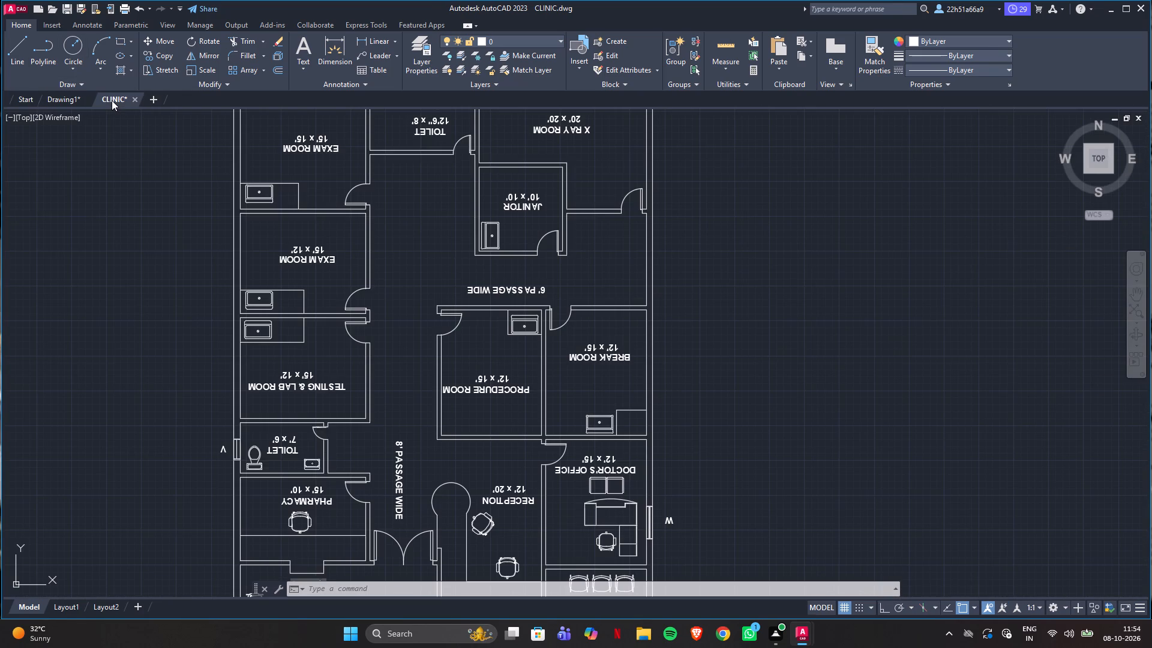
{"action": "scroll", "coordinate": [388, 359], "scroll_direction": "down", "scroll_amount": 2}
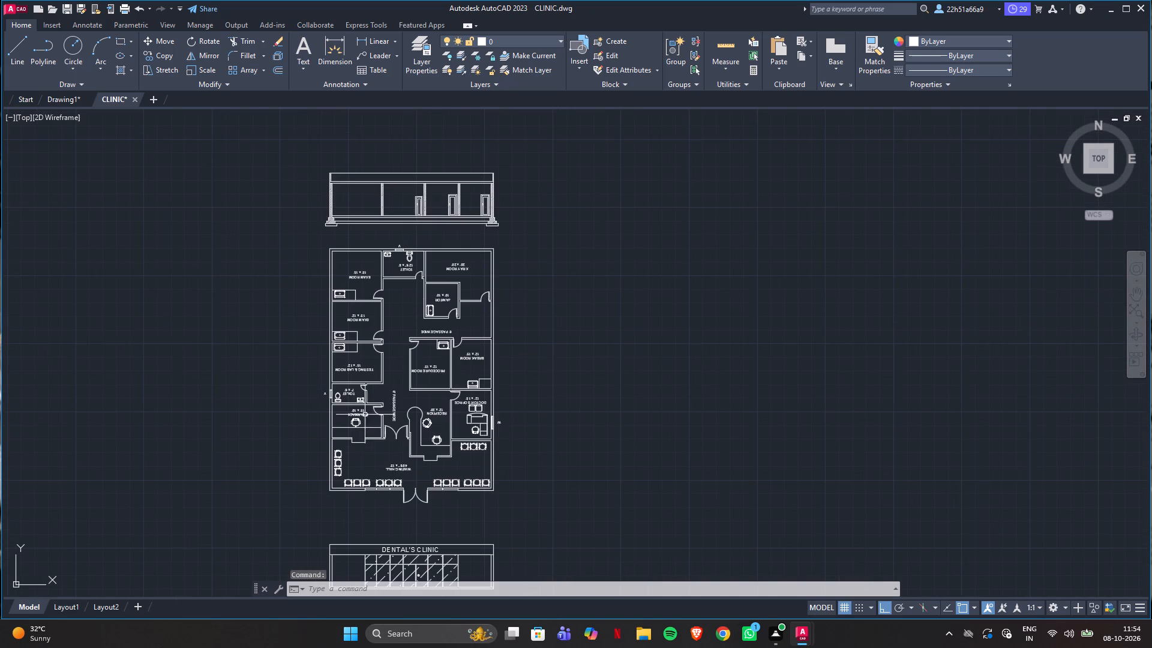
{"action": "scroll", "coordinate": [350, 431], "scroll_direction": "up", "scroll_amount": 3}
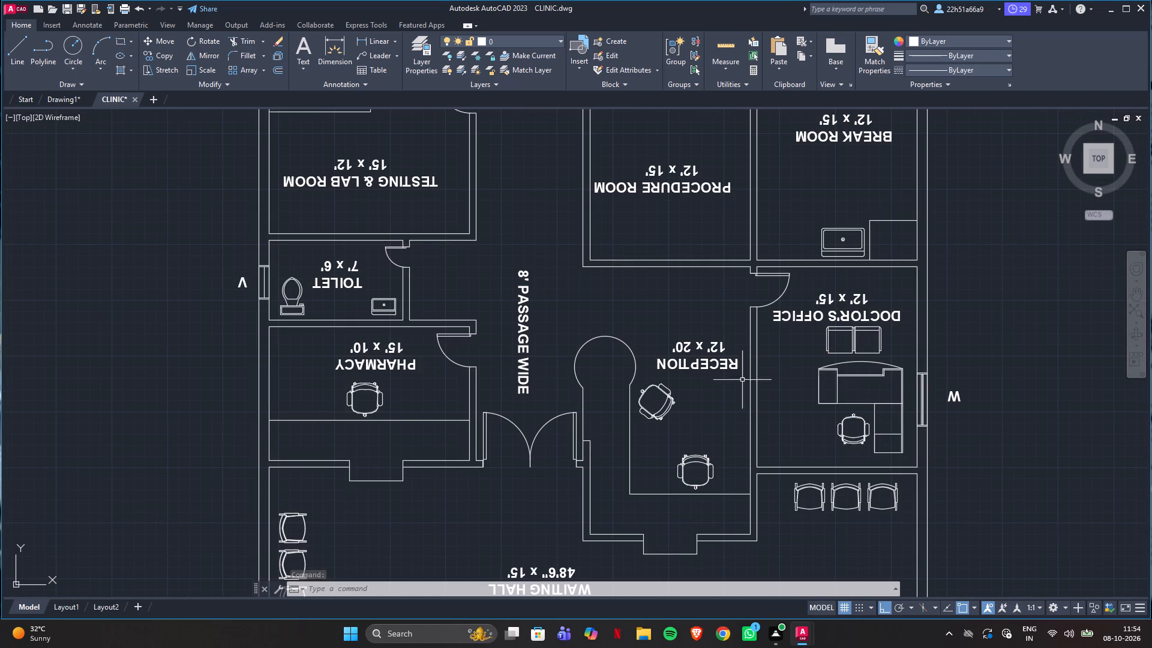
{"action": "left_click", "coordinate": [52, 95]}
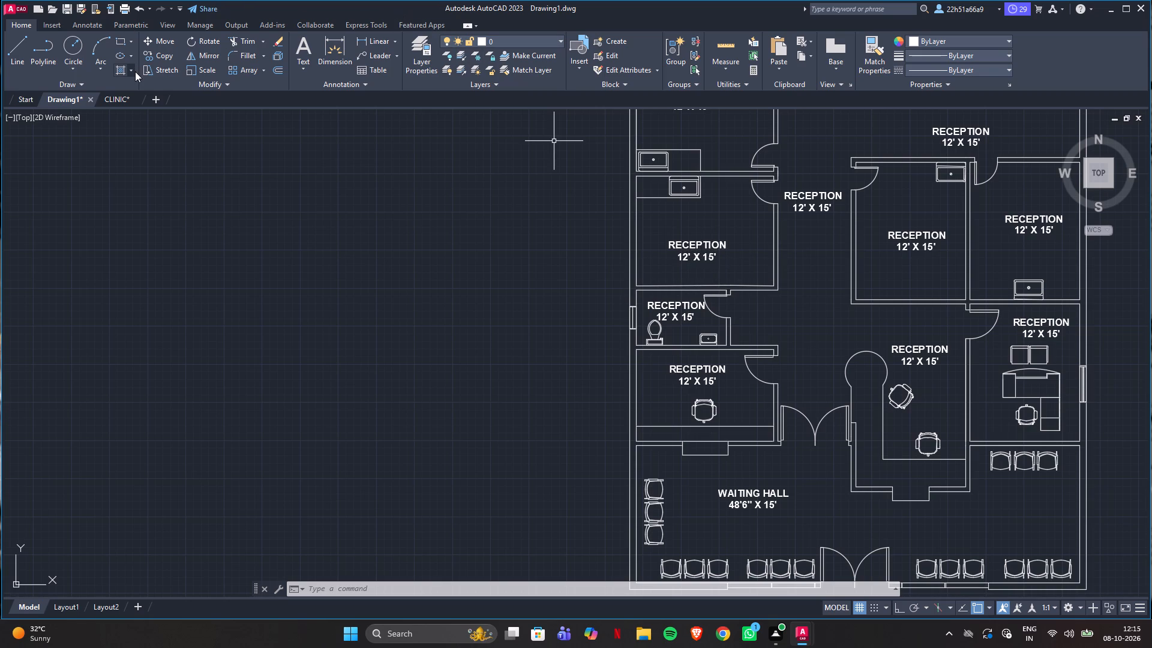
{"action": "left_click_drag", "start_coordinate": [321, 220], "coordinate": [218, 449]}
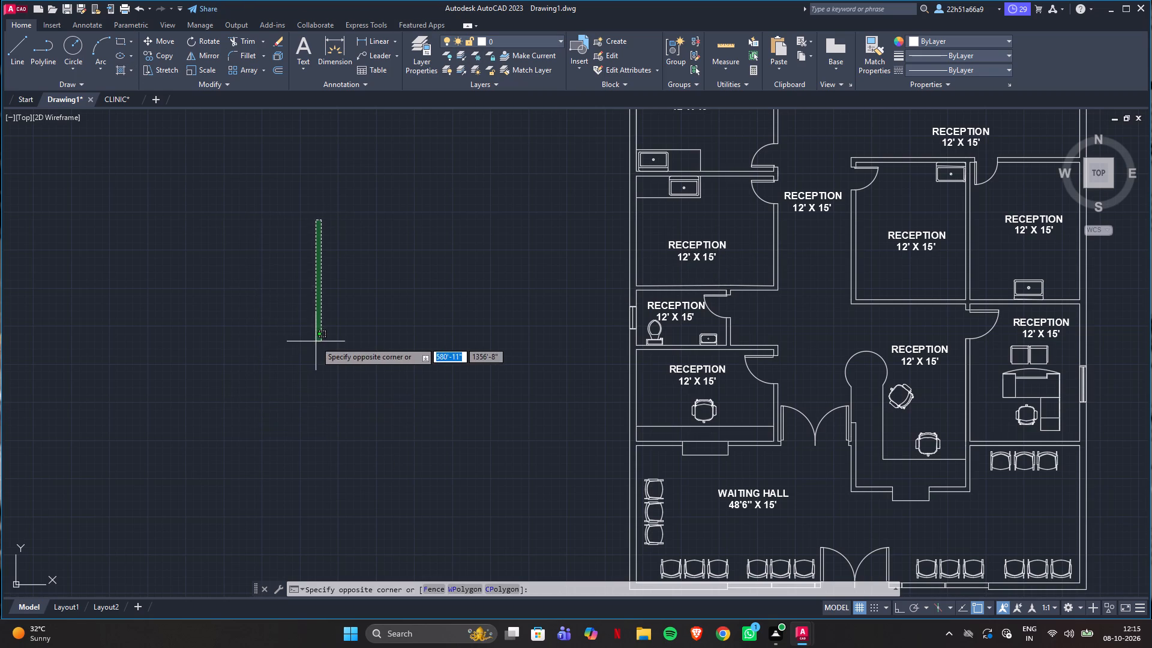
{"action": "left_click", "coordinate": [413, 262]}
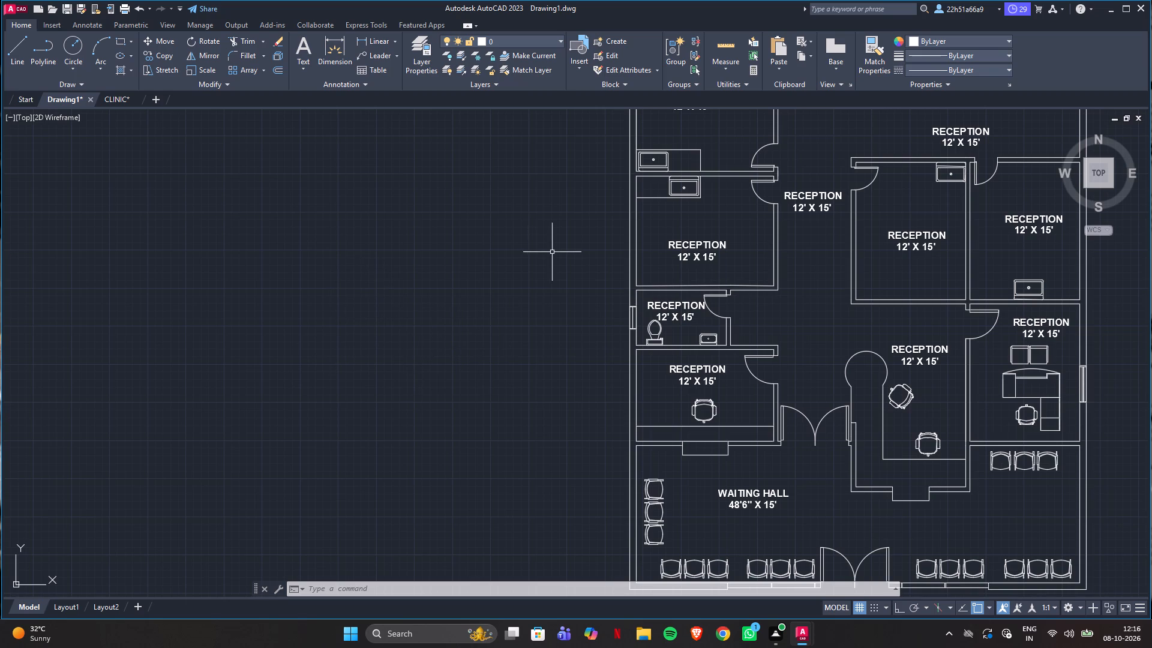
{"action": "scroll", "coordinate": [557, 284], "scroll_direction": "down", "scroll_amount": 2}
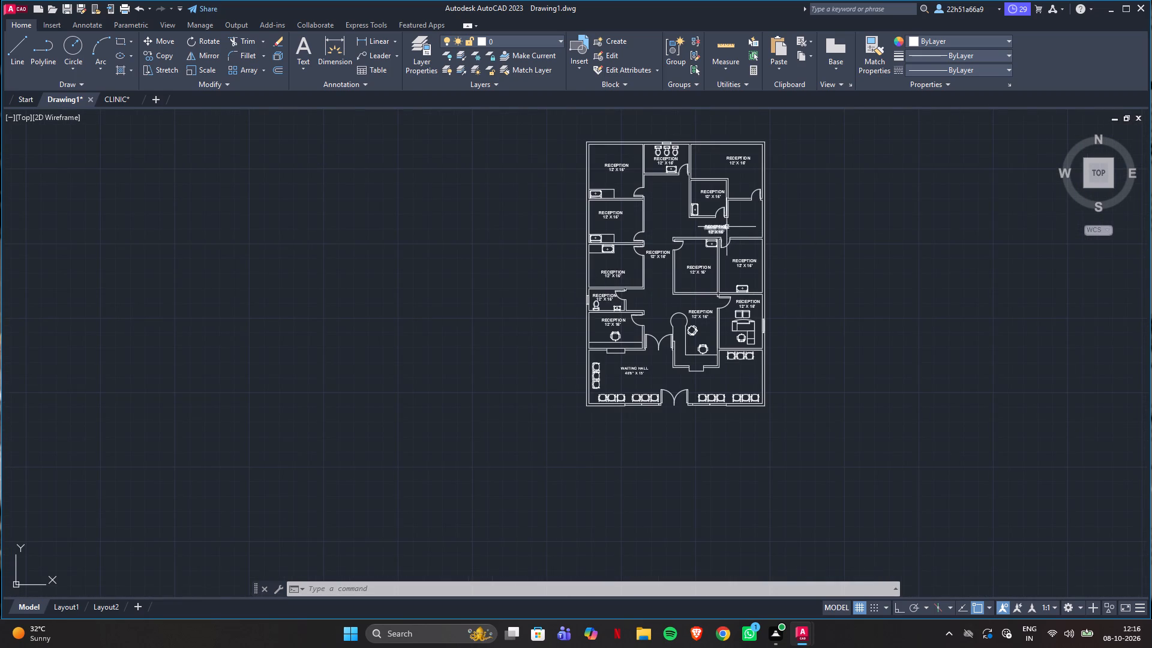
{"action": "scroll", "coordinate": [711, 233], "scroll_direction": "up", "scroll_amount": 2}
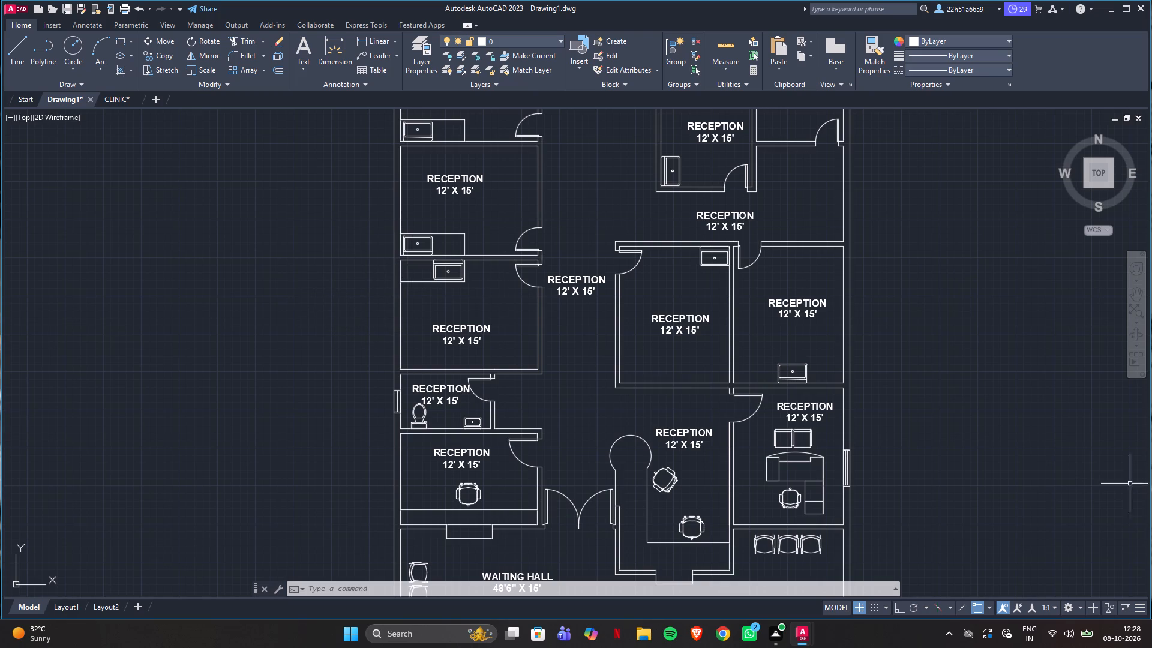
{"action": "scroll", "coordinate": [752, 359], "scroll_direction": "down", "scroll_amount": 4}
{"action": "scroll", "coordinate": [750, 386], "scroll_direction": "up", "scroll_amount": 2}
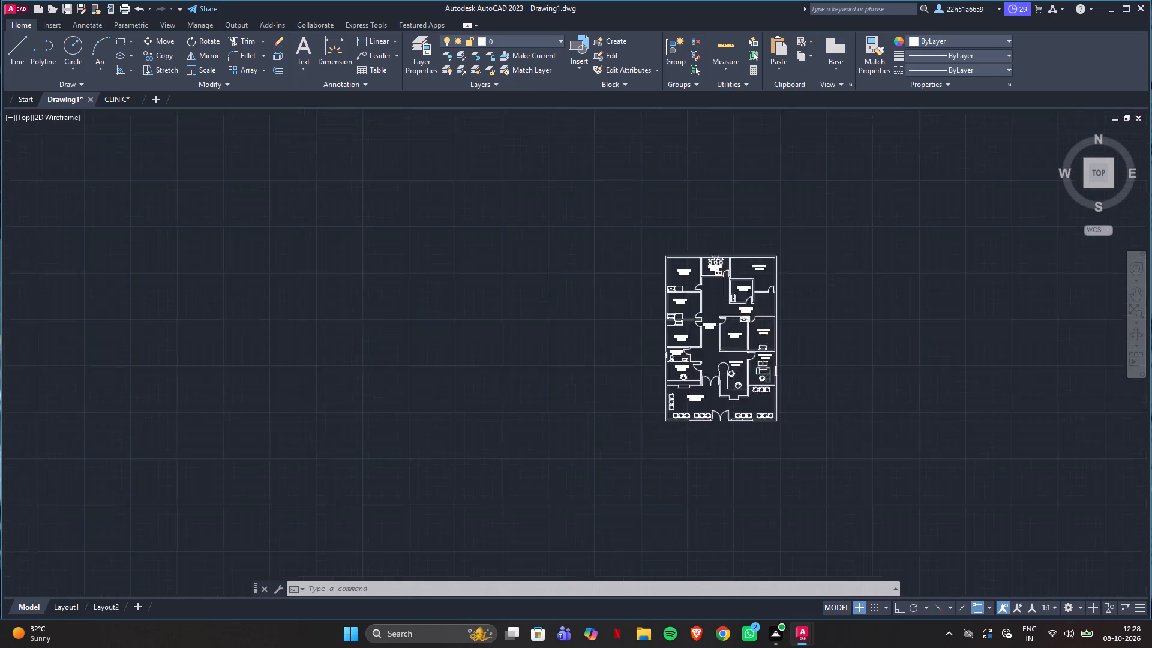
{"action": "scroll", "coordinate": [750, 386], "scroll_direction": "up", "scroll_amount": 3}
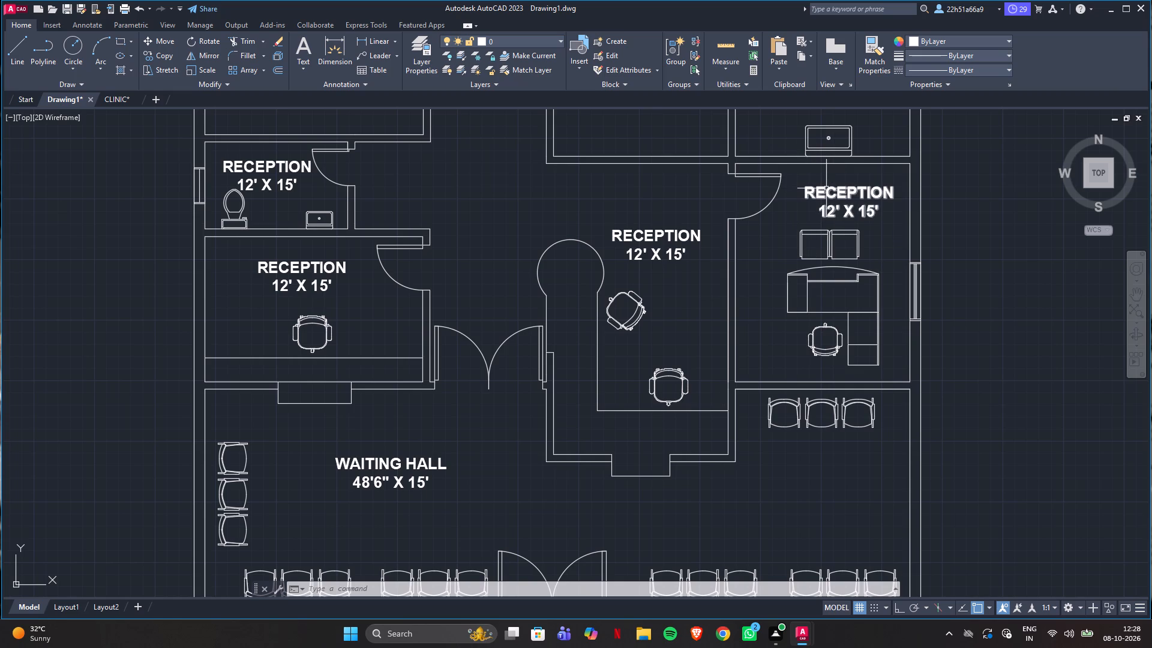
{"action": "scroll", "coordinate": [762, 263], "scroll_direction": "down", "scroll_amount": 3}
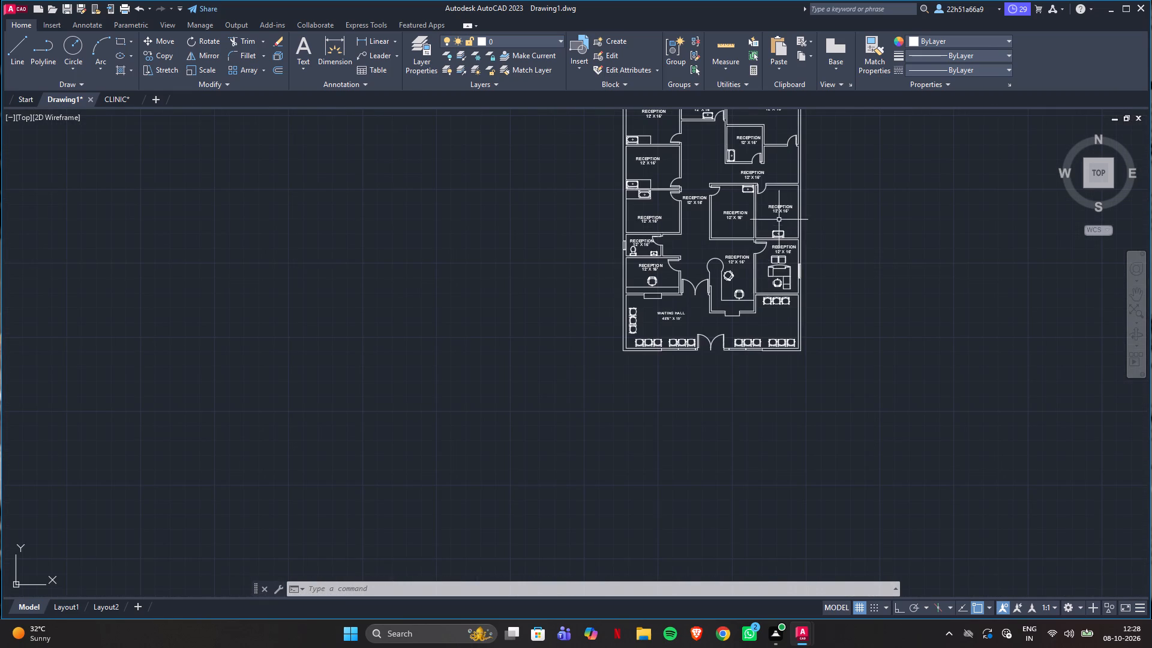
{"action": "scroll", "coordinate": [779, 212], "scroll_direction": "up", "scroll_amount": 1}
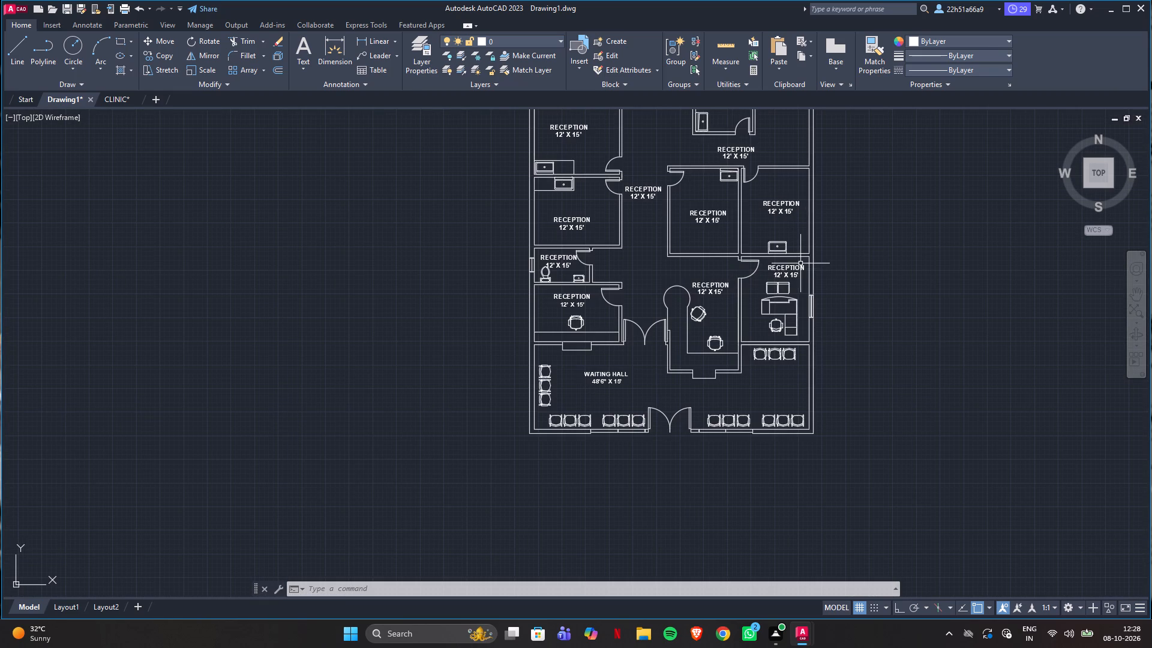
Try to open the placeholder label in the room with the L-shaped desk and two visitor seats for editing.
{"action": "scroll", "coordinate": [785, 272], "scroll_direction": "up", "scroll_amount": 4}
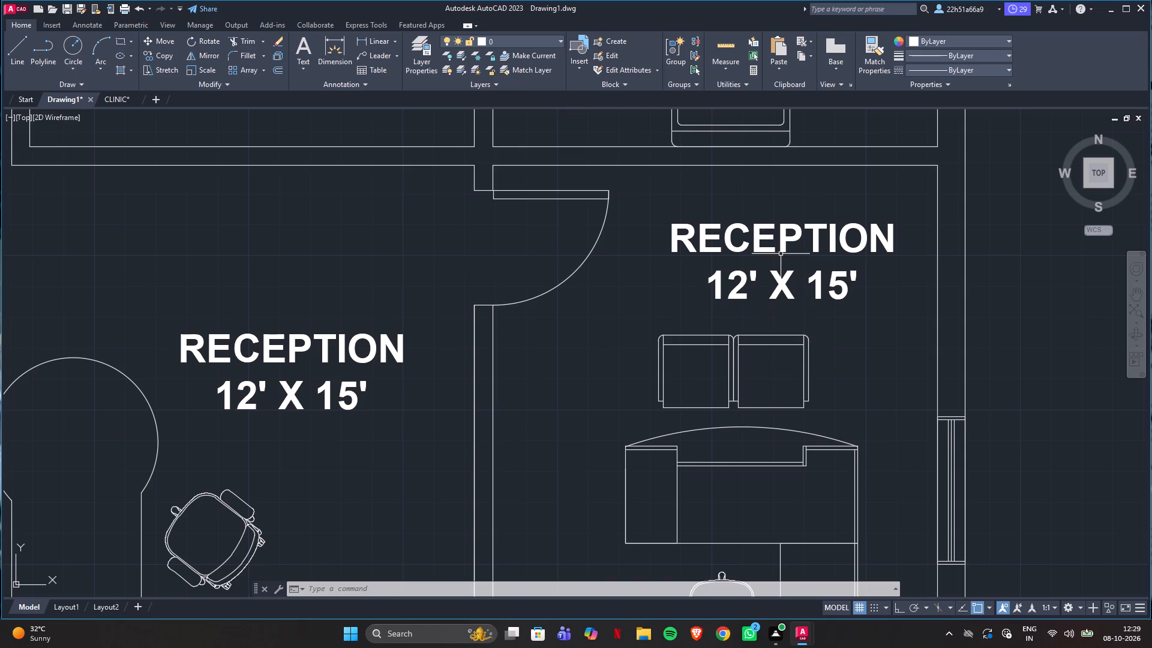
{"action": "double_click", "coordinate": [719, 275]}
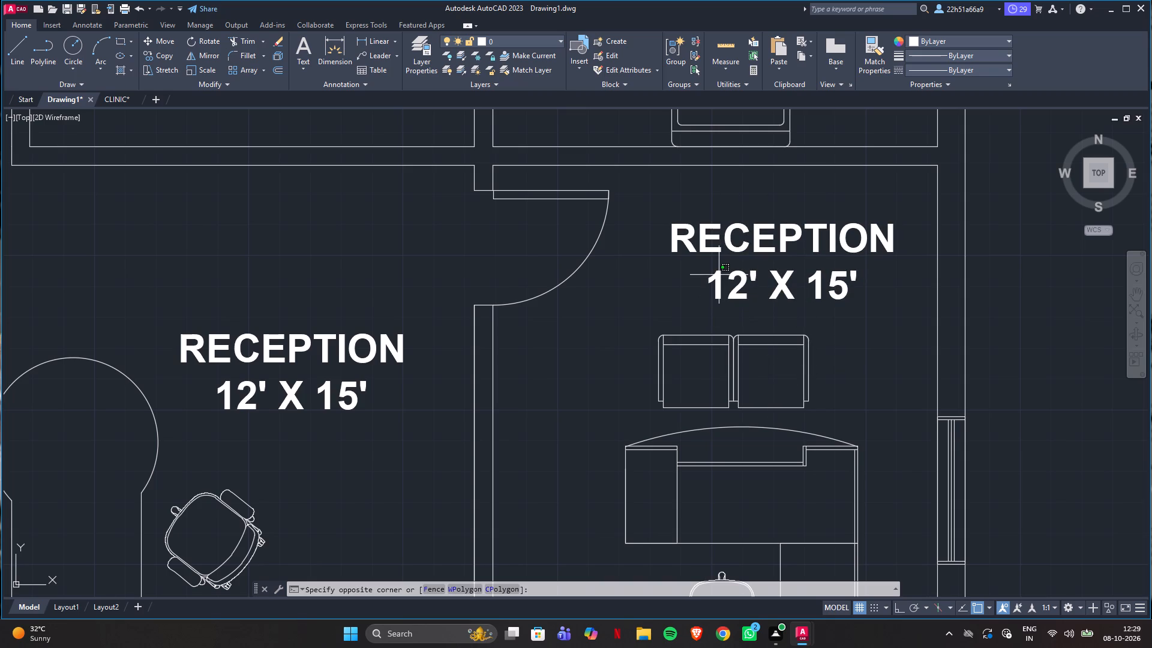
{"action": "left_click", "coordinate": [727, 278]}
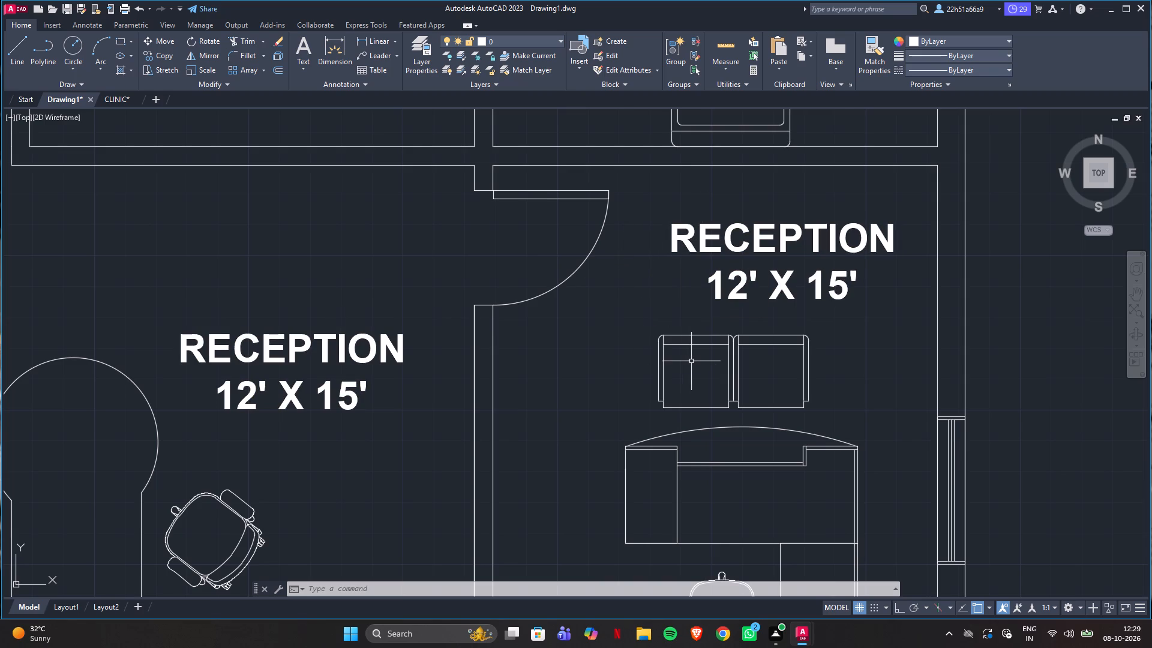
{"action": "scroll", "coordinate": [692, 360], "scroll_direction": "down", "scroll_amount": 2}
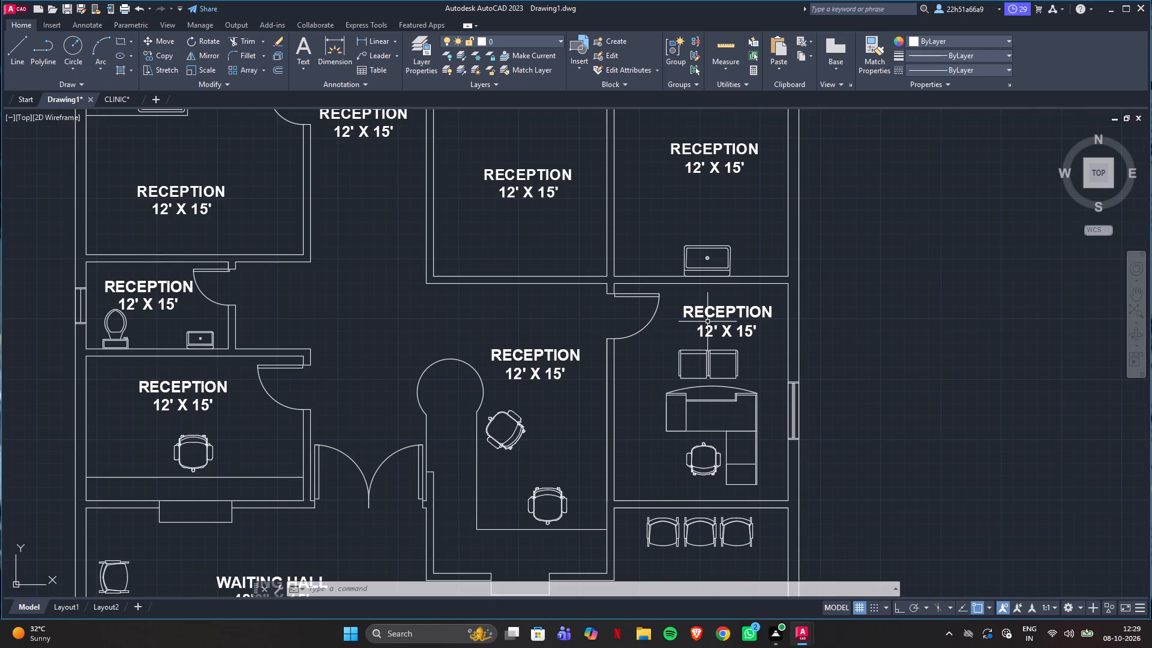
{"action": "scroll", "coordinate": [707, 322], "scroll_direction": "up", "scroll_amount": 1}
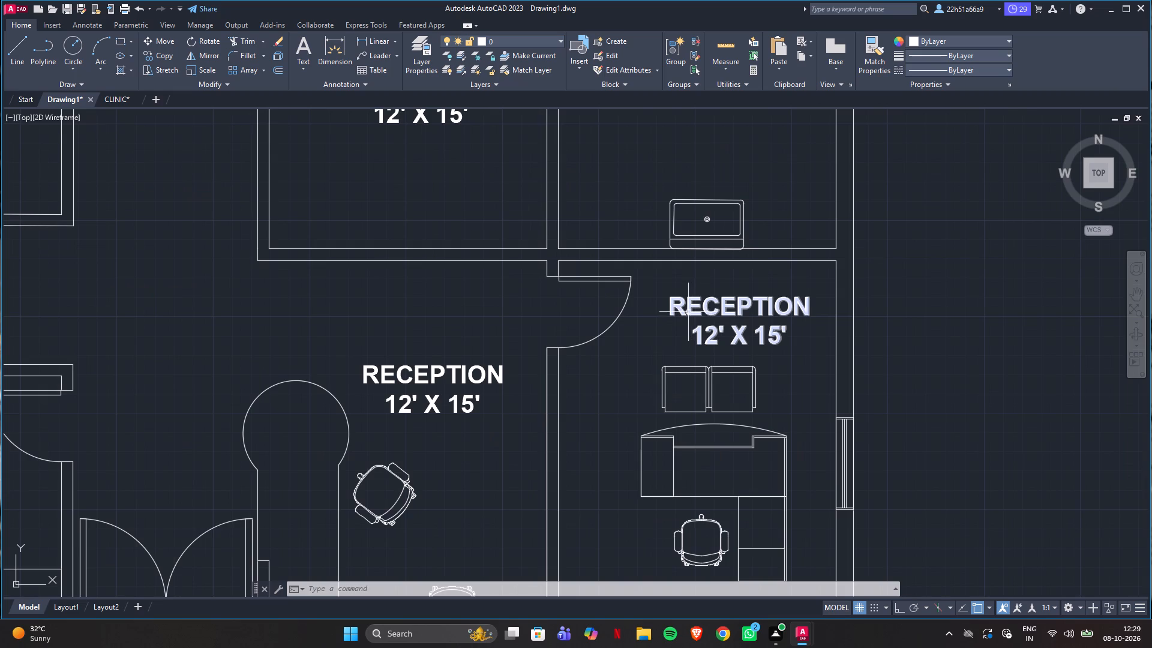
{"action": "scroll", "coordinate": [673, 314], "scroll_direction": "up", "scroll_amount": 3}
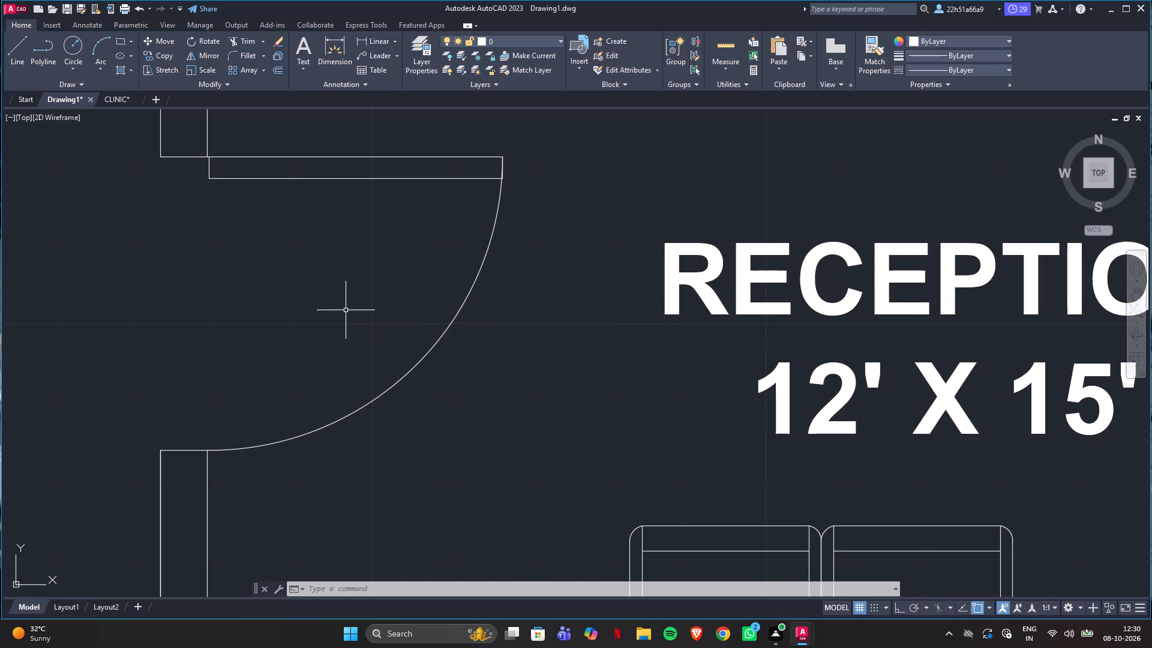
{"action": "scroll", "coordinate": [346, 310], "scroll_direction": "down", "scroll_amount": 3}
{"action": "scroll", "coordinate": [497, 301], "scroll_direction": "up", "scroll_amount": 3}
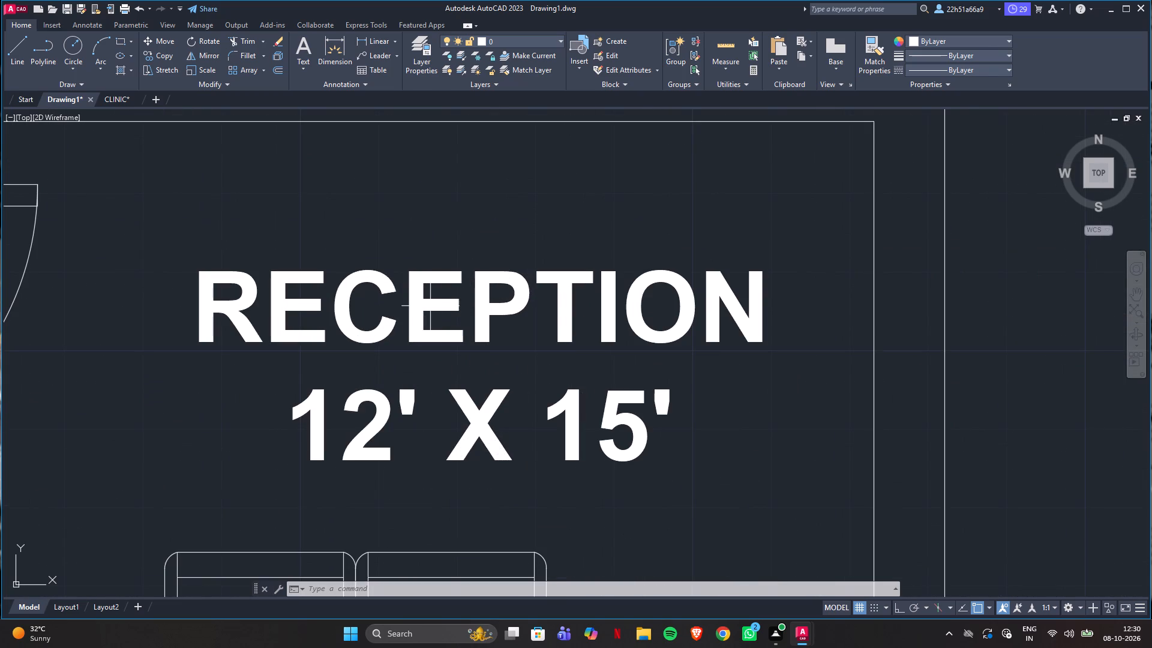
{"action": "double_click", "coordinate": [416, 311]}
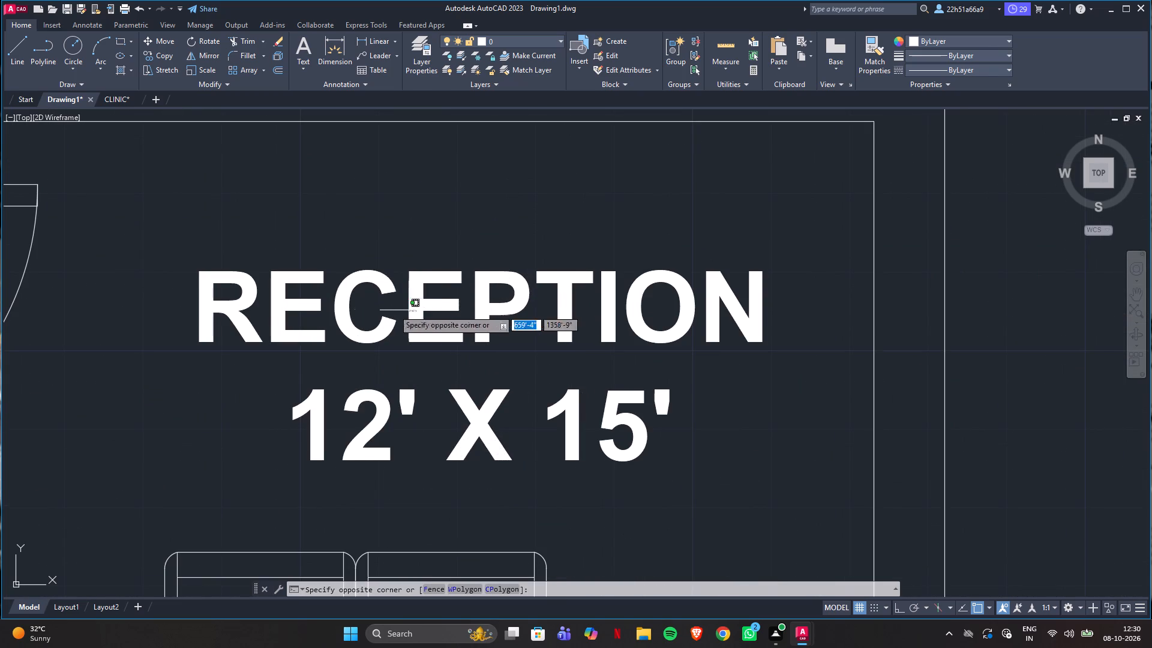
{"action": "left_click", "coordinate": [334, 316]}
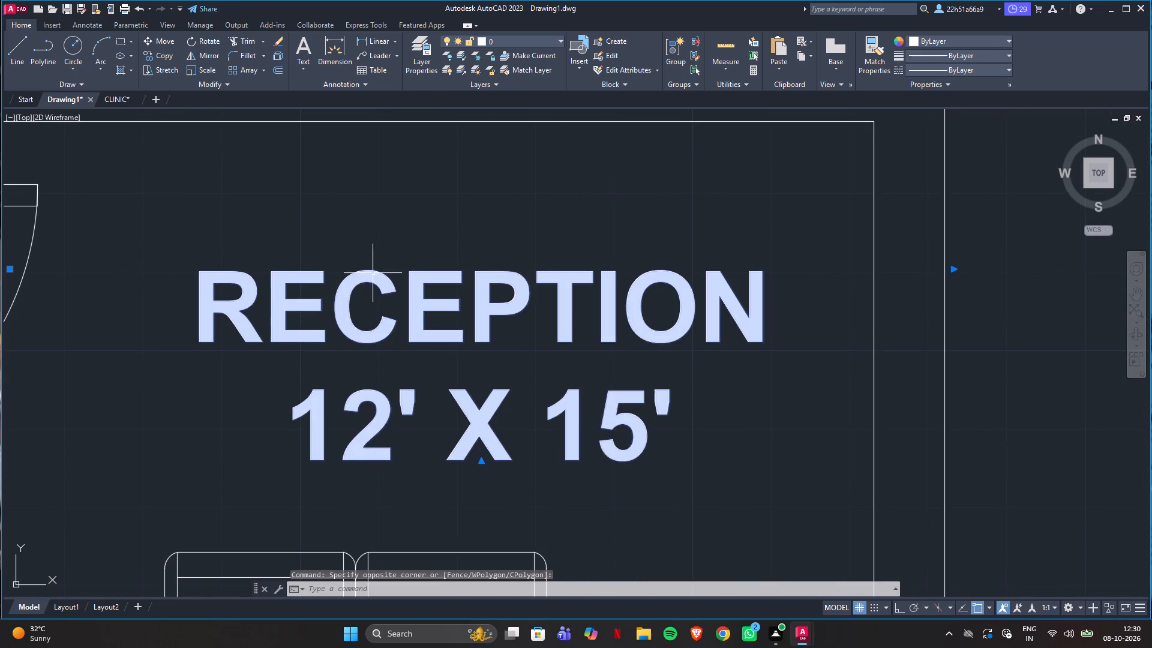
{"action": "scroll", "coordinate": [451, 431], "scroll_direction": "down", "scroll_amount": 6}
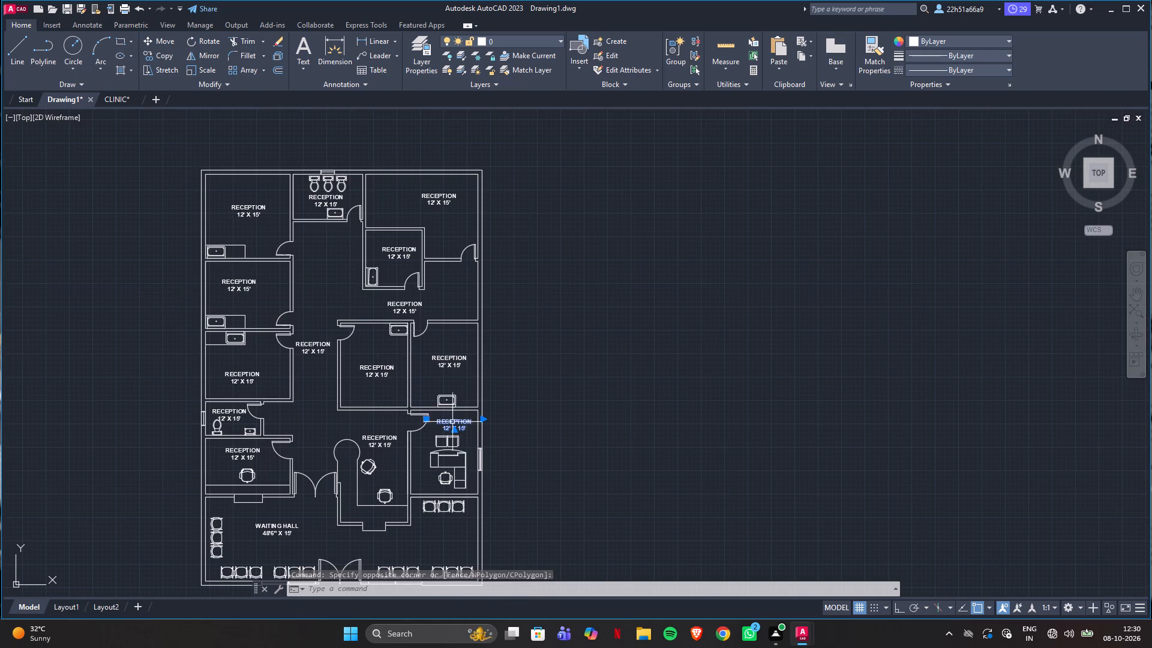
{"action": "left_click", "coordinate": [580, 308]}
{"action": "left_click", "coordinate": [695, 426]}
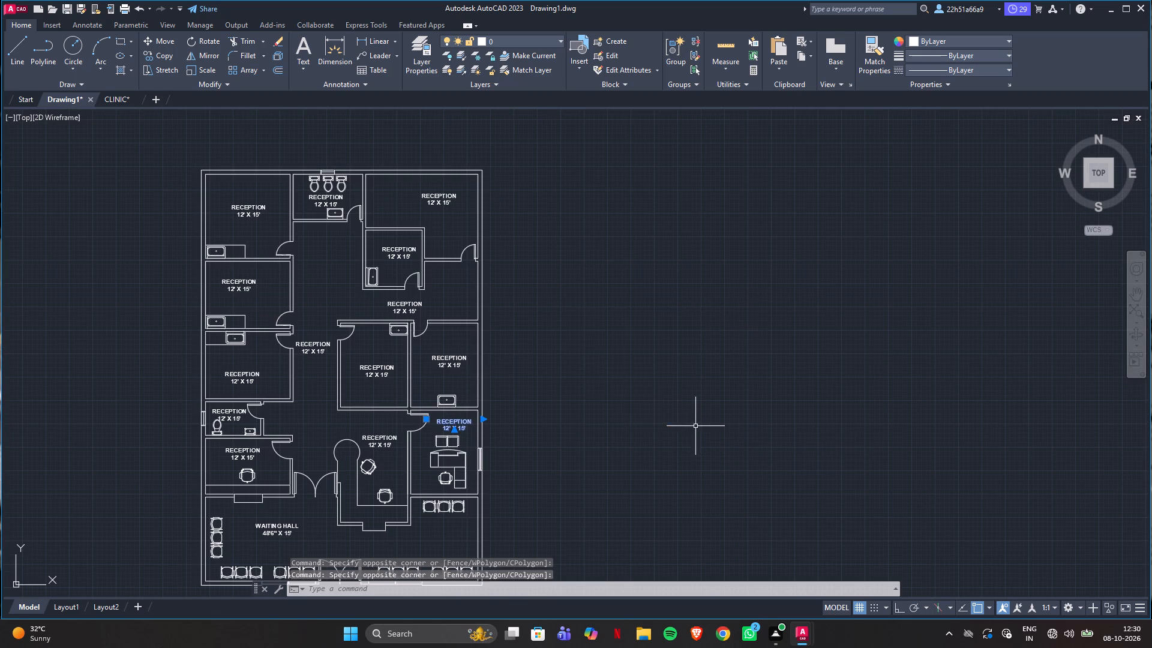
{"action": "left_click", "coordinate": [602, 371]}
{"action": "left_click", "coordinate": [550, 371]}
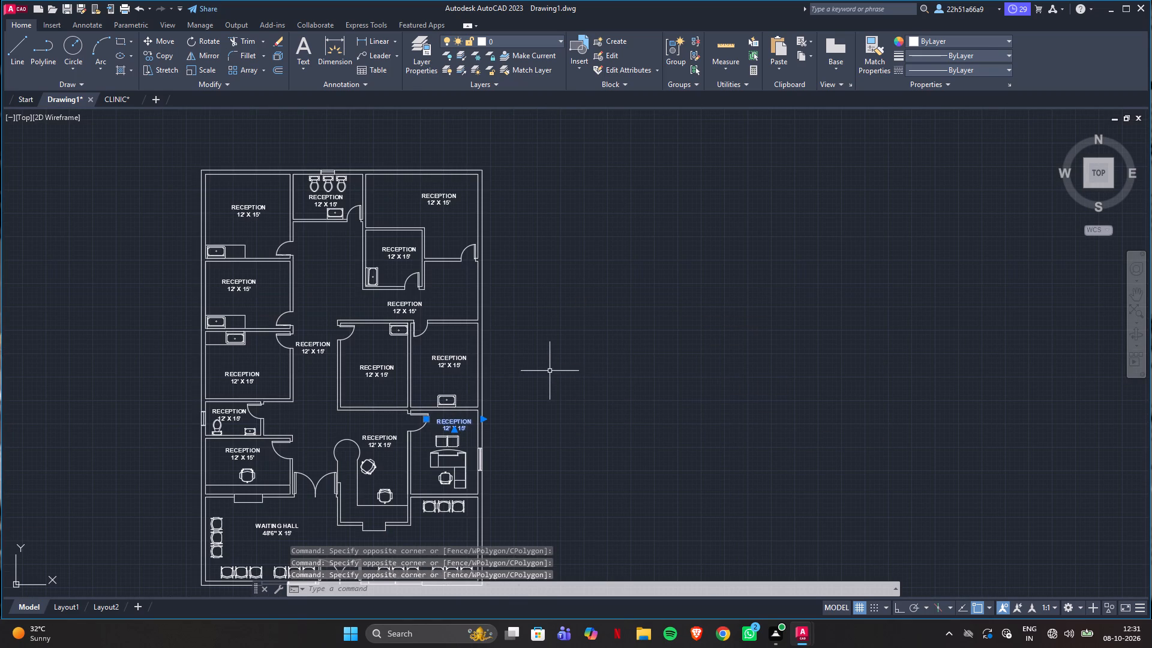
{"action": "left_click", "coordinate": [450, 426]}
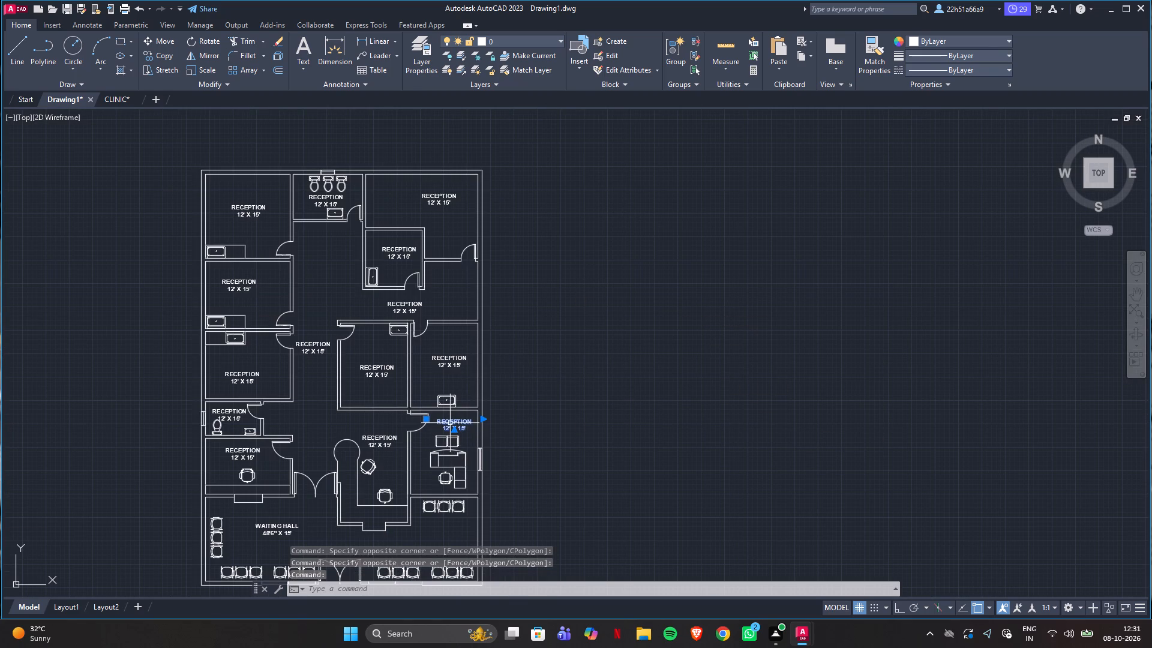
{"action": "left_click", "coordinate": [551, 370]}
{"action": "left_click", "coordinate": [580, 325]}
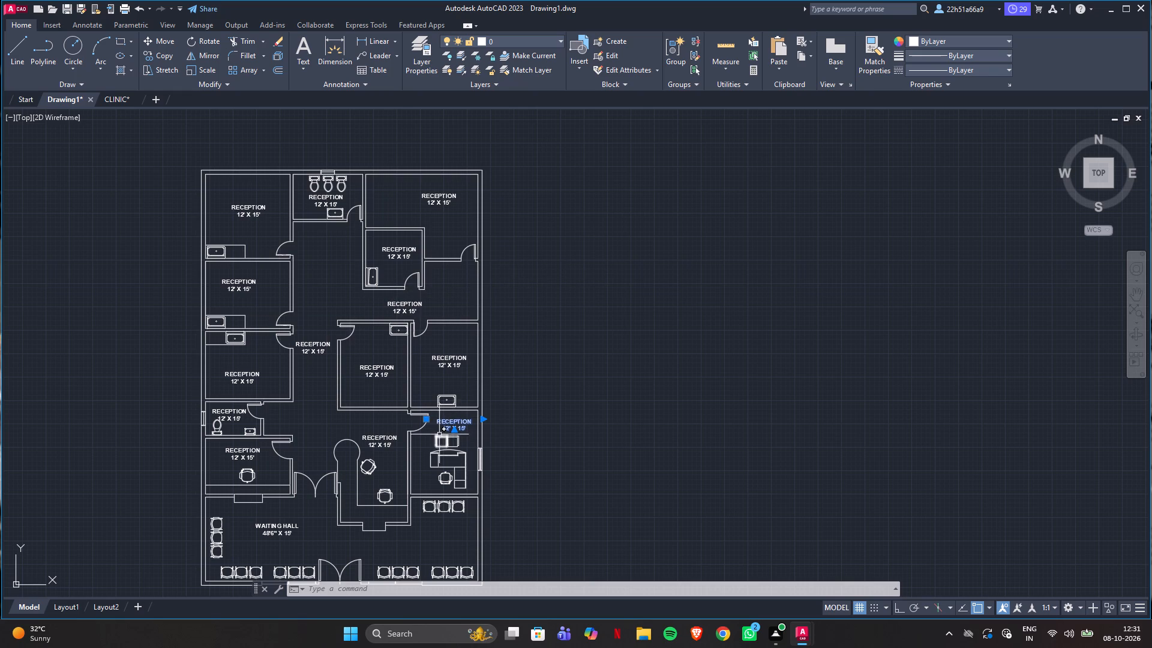
Replace both lines of the placeholder label in the room with the L-shaped desk with the name DOCTOR'S CABIN.
{"action": "scroll", "coordinate": [439, 433], "scroll_direction": "up", "scroll_amount": 4}
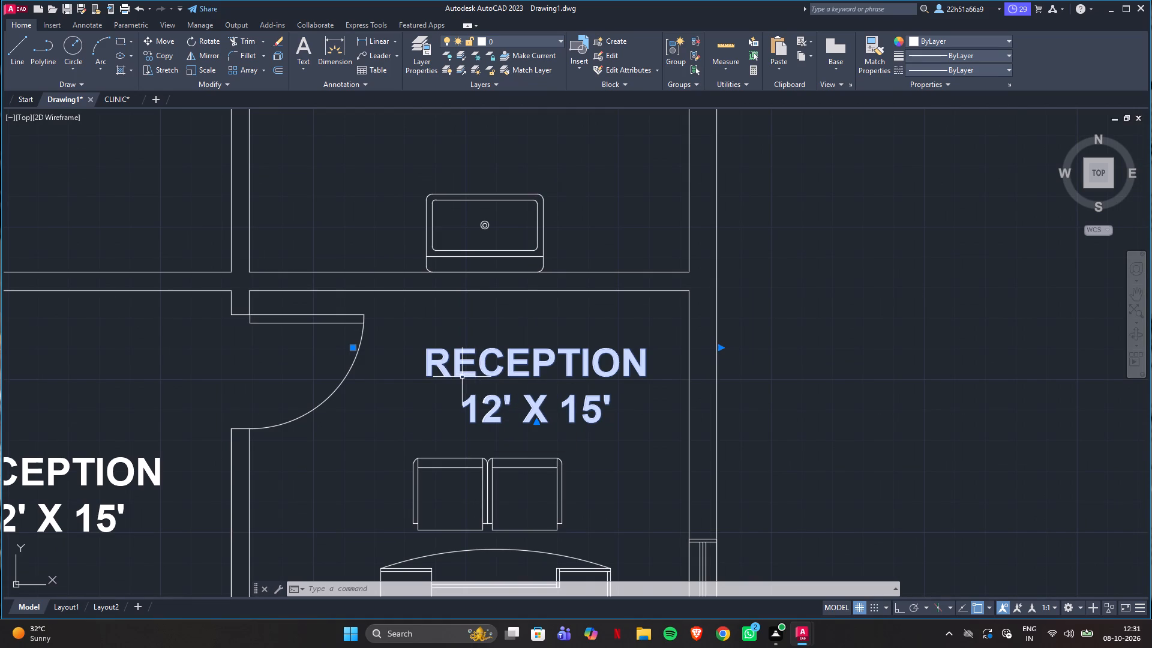
{"action": "left_click", "coordinate": [462, 377]}
{"action": "triple_click", "coordinate": [462, 377]}
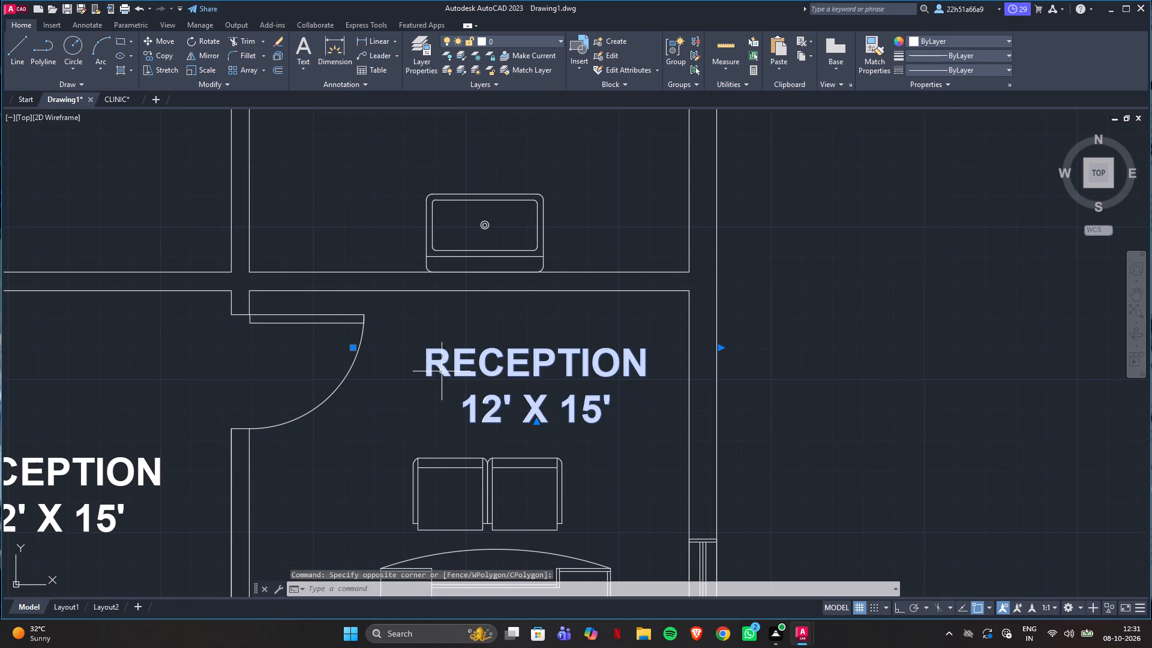
{"action": "double_click", "coordinate": [433, 371]}
{"action": "double_click", "coordinate": [428, 367]}
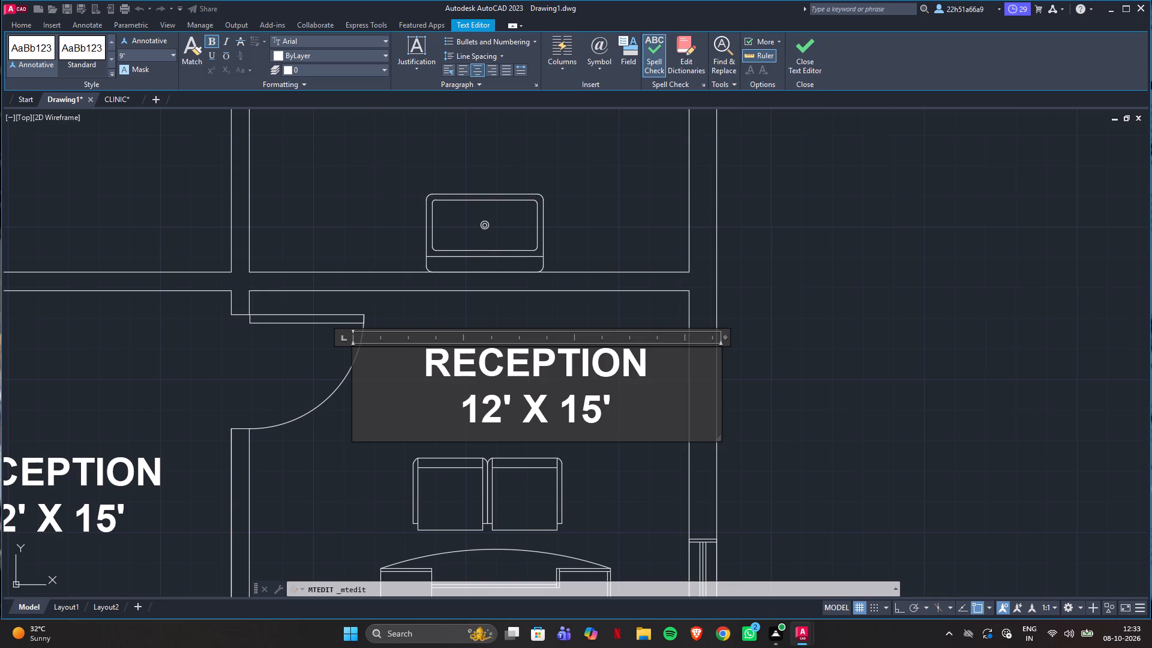
{"action": "left_click_drag", "start_coordinate": [626, 416], "coordinate": [611, 406]}
{"action": "left_click_drag", "start_coordinate": [611, 406], "coordinate": [335, 346]}
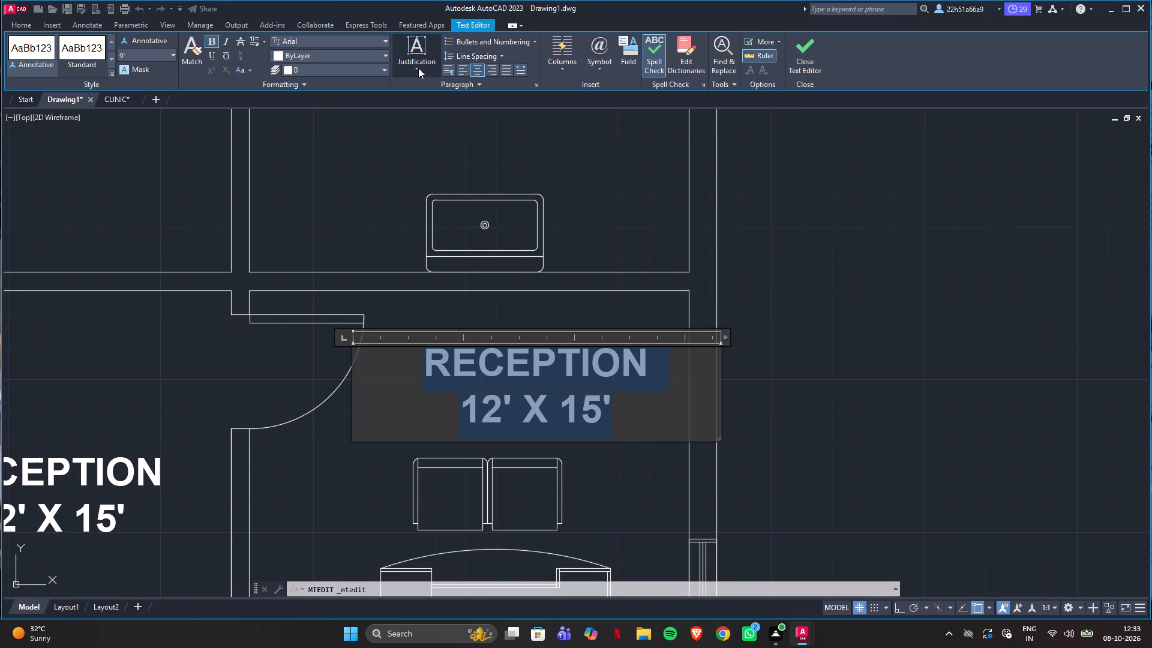
{"action": "key", "text": "d"}
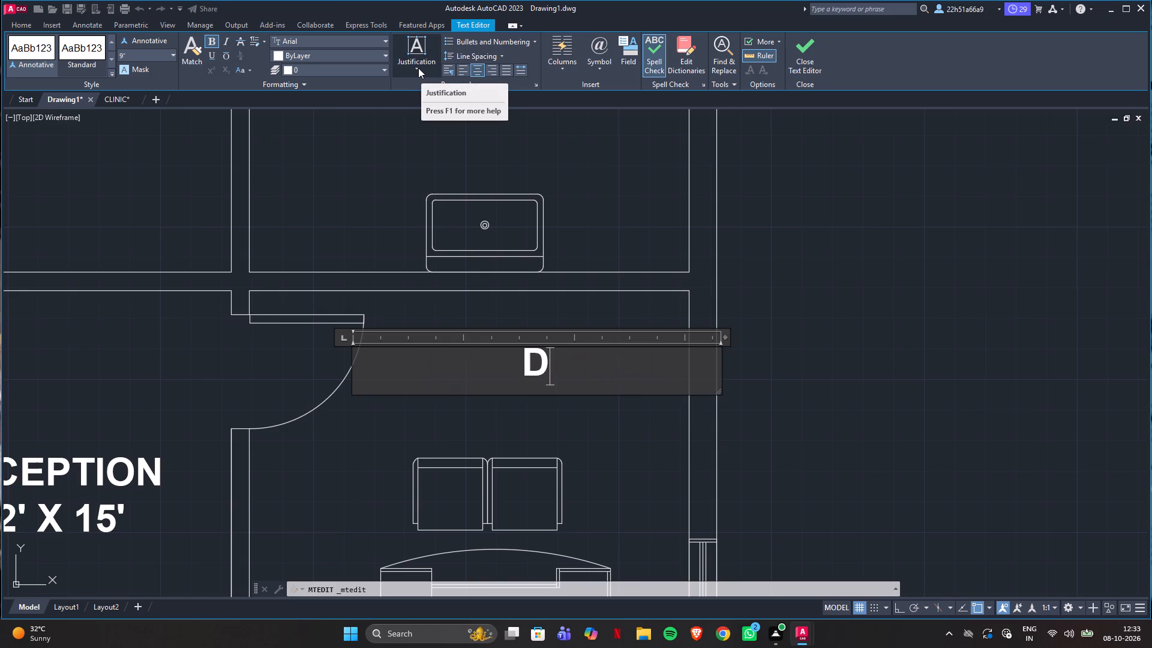
{"action": "type", "text": "OCTOR'S CABIN"}
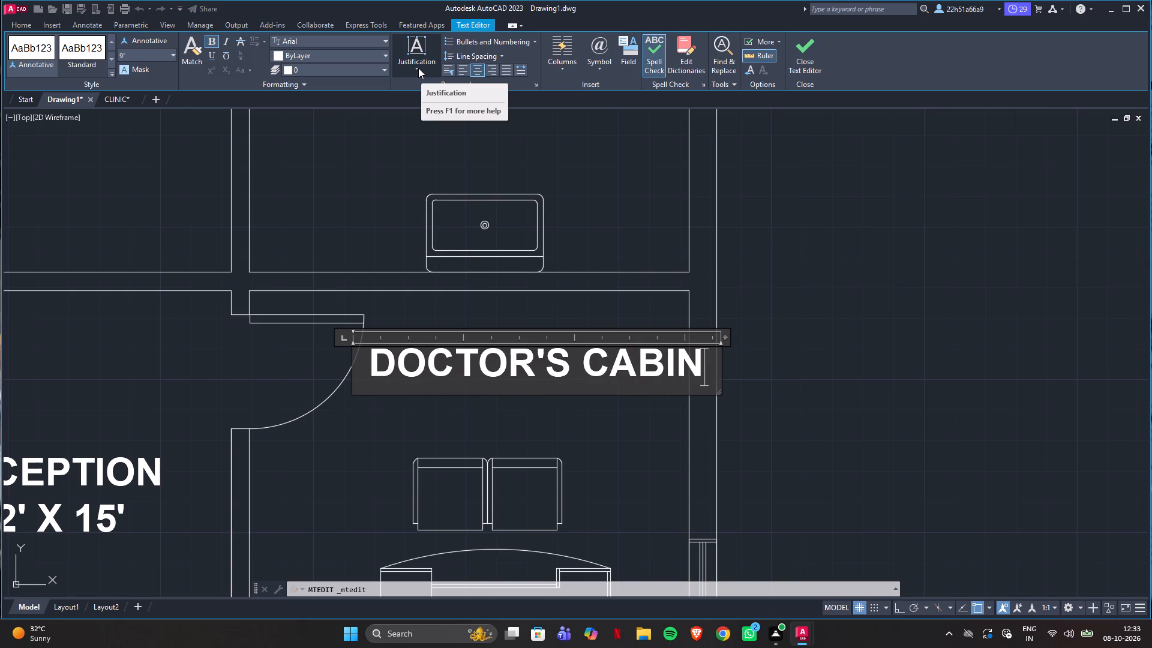
Add the size 12' X 15' on a second line under DOCTOR'S CABIN and finish editing the label.
{"action": "key", "text": "shift+Return"}
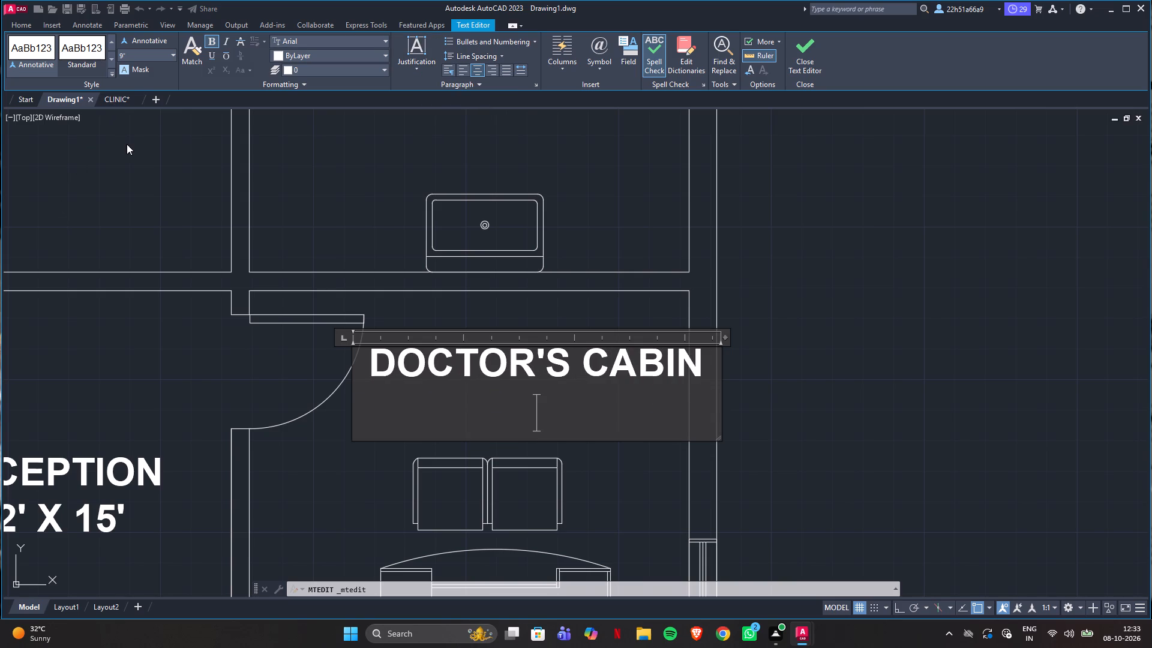
{"action": "type", "text": "12' X 15'"}
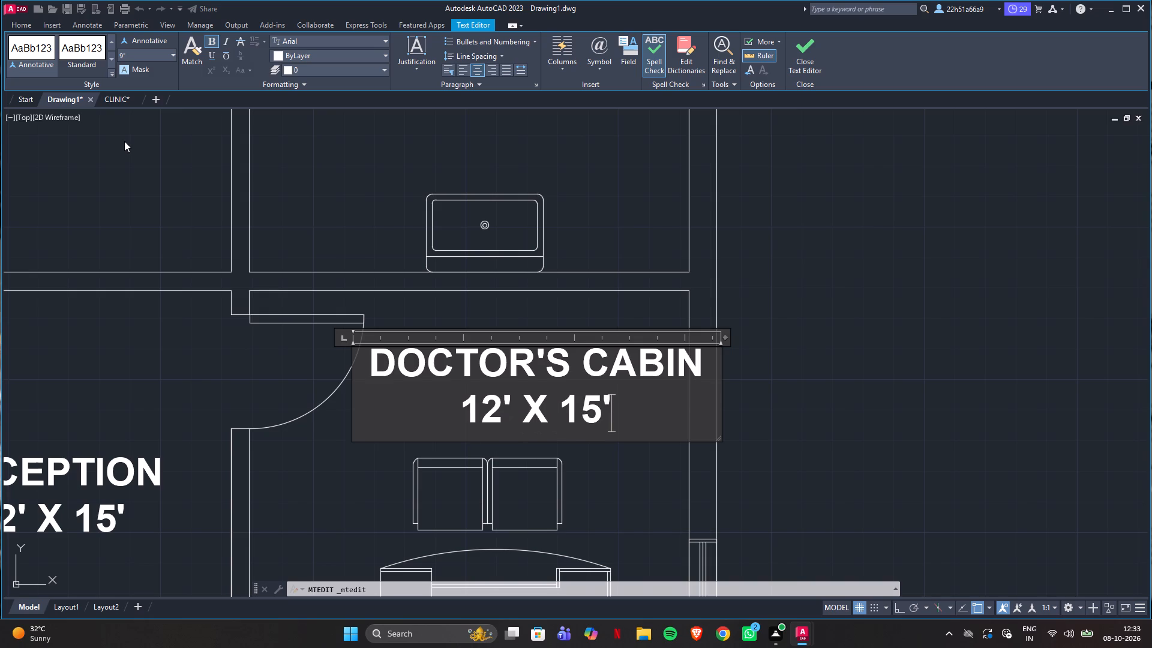
{"action": "left_click", "coordinate": [809, 50]}
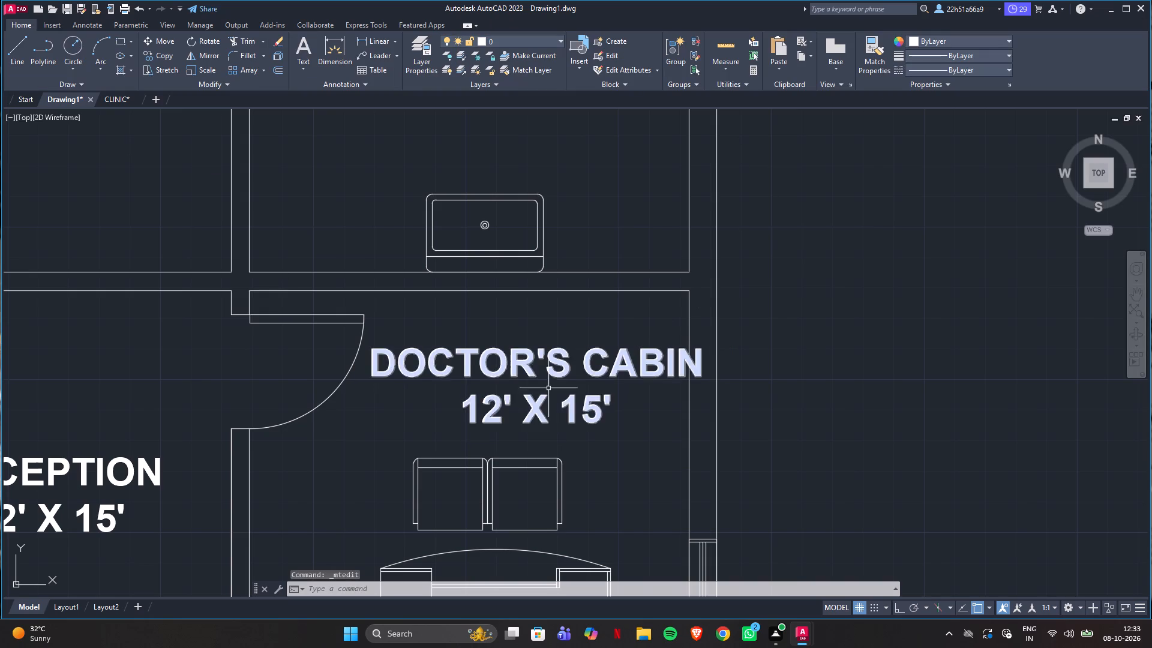
Move the DOCTOR'S CABIN label about 9" diagonally down and left, clear of the outer wall and just above the visitor seats.
{"action": "left_click", "coordinate": [526, 368]}
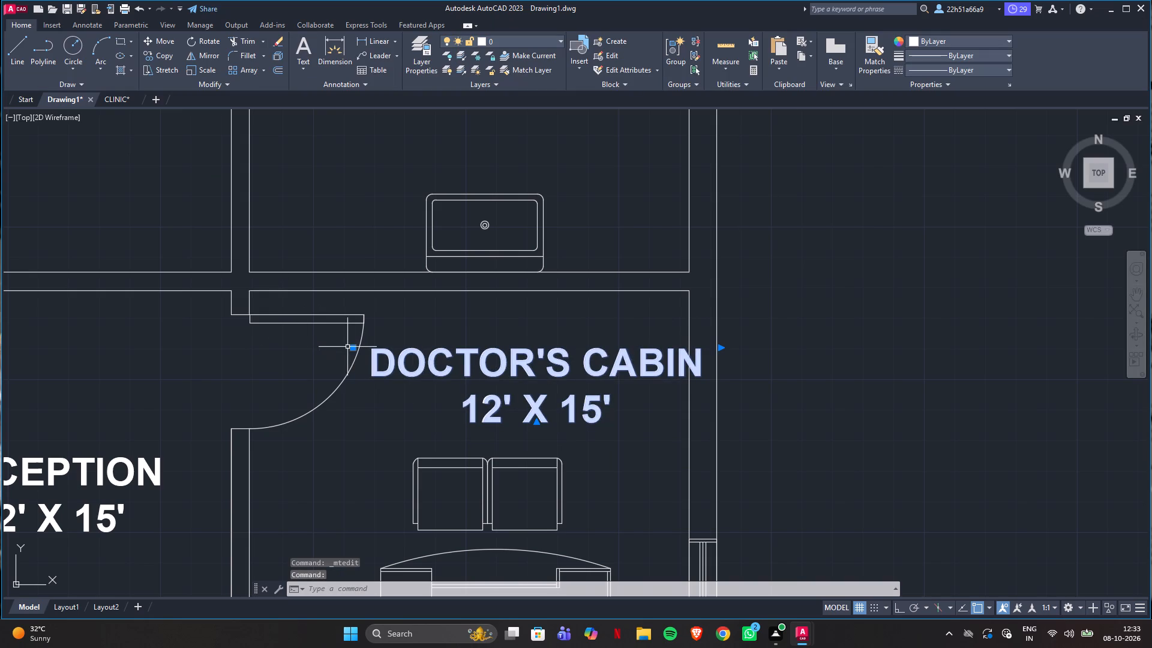
{"action": "left_click", "coordinate": [350, 347]}
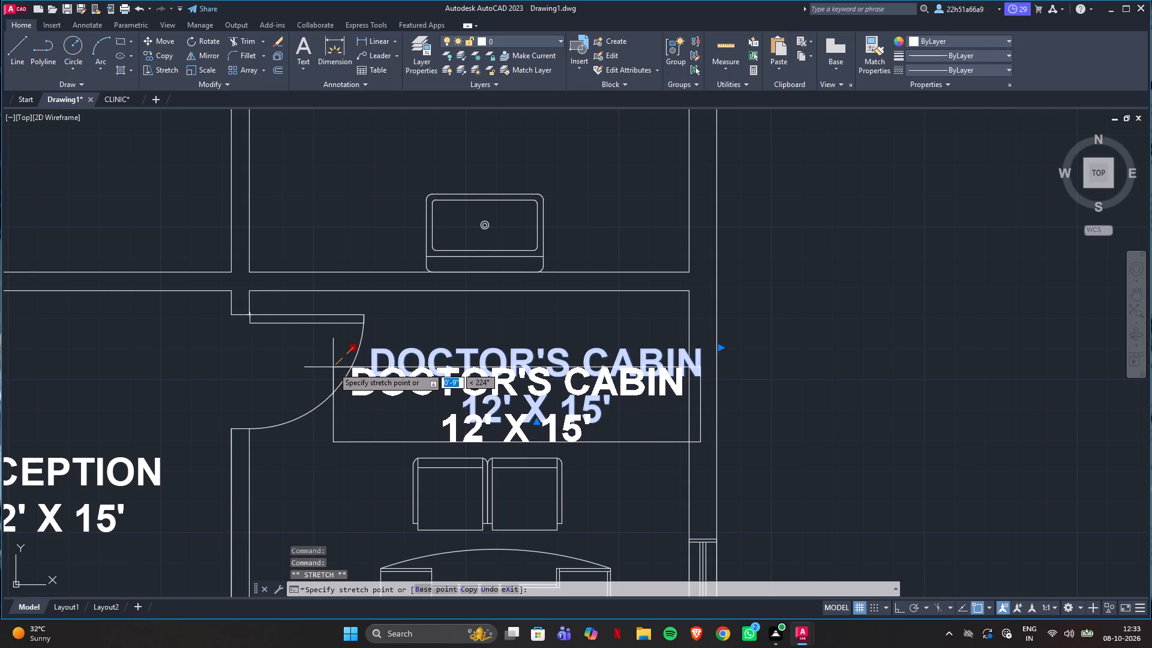
{"action": "left_click", "coordinate": [333, 367]}
{"action": "key", "text": "Escape"}
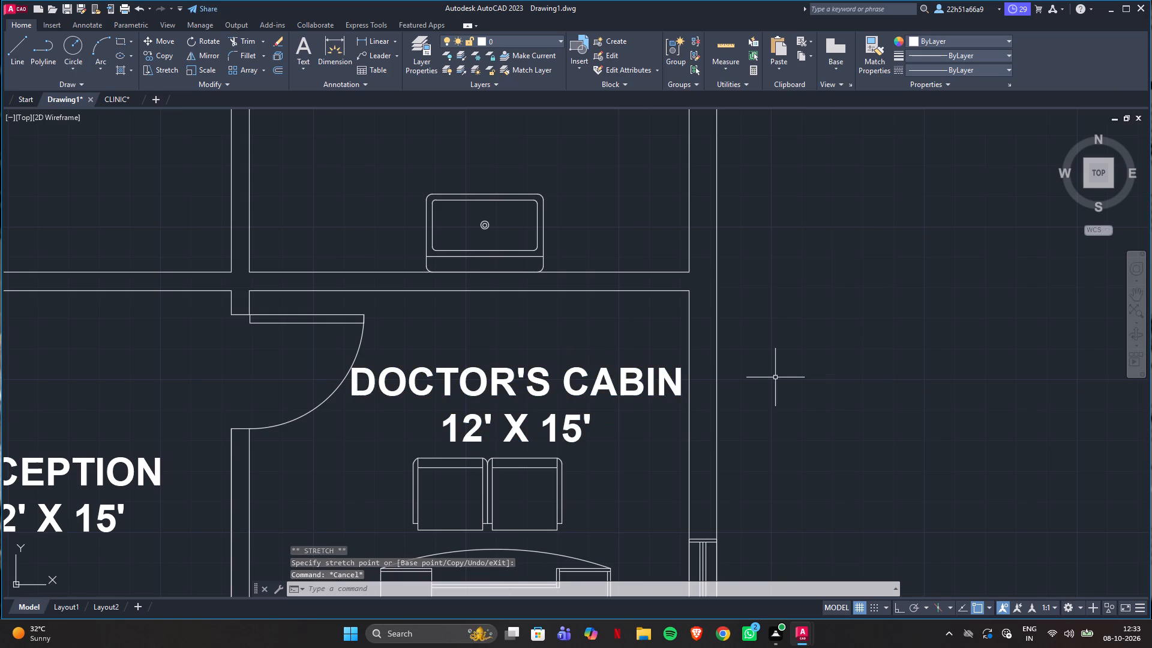
Using CLINIC as reference, replace the placeholder label in the single-chair room below the toilet with PHARMACY and 10' X 15' beneath it.
{"action": "scroll", "coordinate": [874, 358], "scroll_direction": "down", "scroll_amount": 2}
{"action": "scroll", "coordinate": [638, 335], "scroll_direction": "down", "scroll_amount": 4}
{"action": "scroll", "coordinate": [637, 331], "scroll_direction": "up", "scroll_amount": 3}
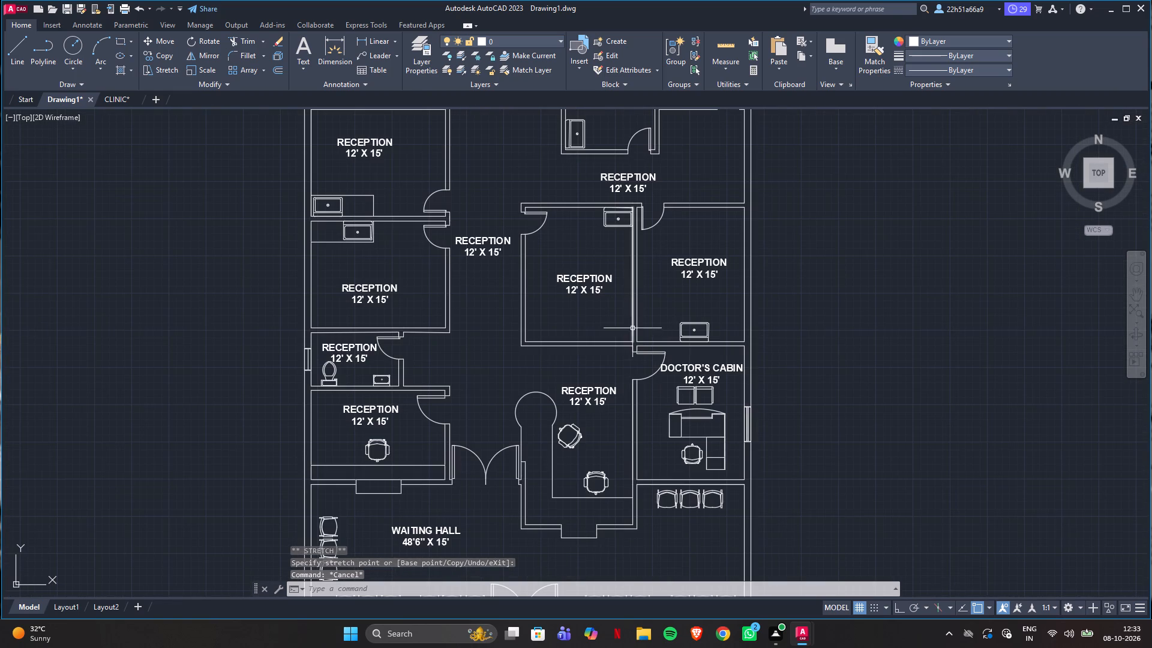
{"action": "double_click", "coordinate": [376, 416]}
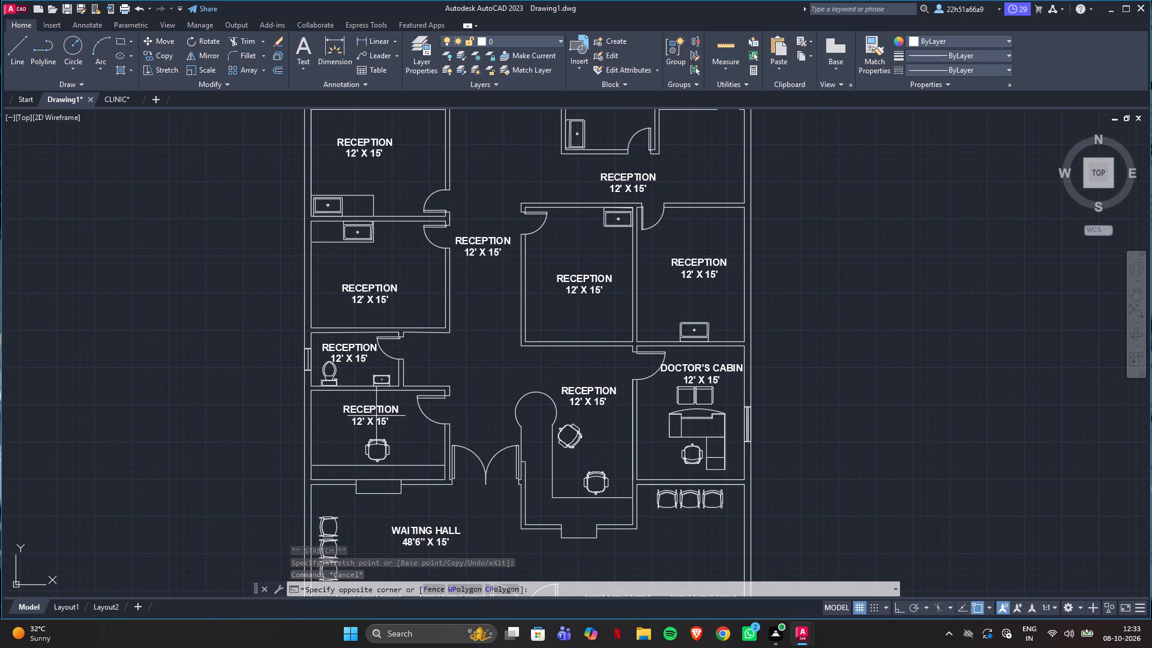
{"action": "left_click", "coordinate": [359, 409]}
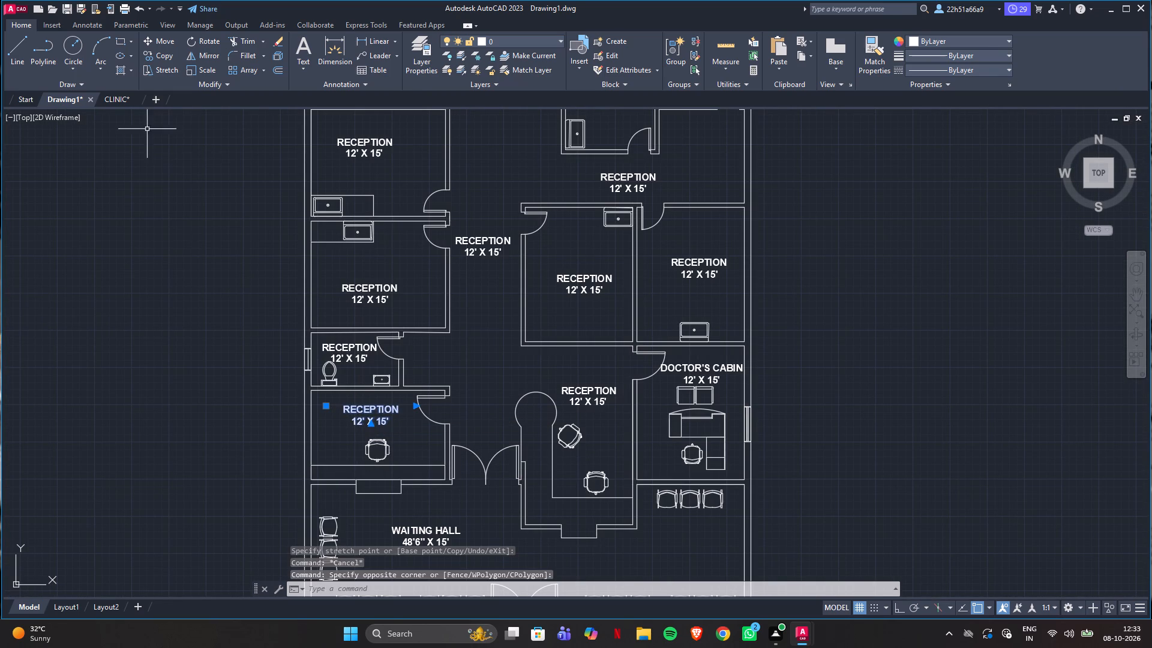
{"action": "left_click", "coordinate": [119, 101]}
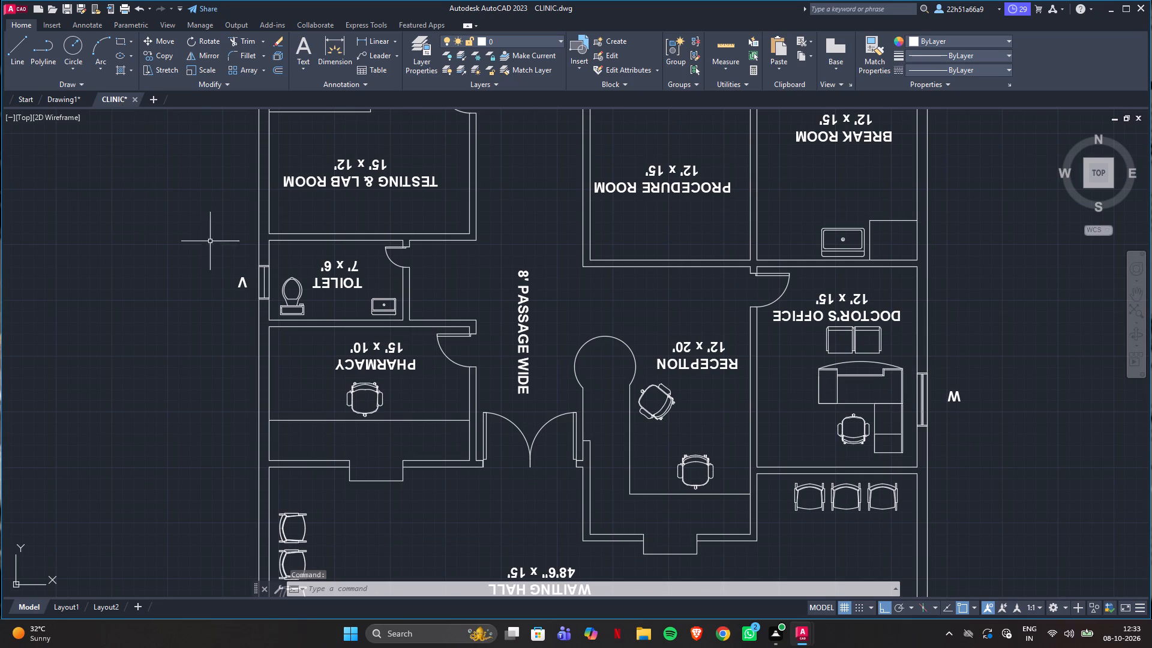
{"action": "left_click", "coordinate": [46, 101]}
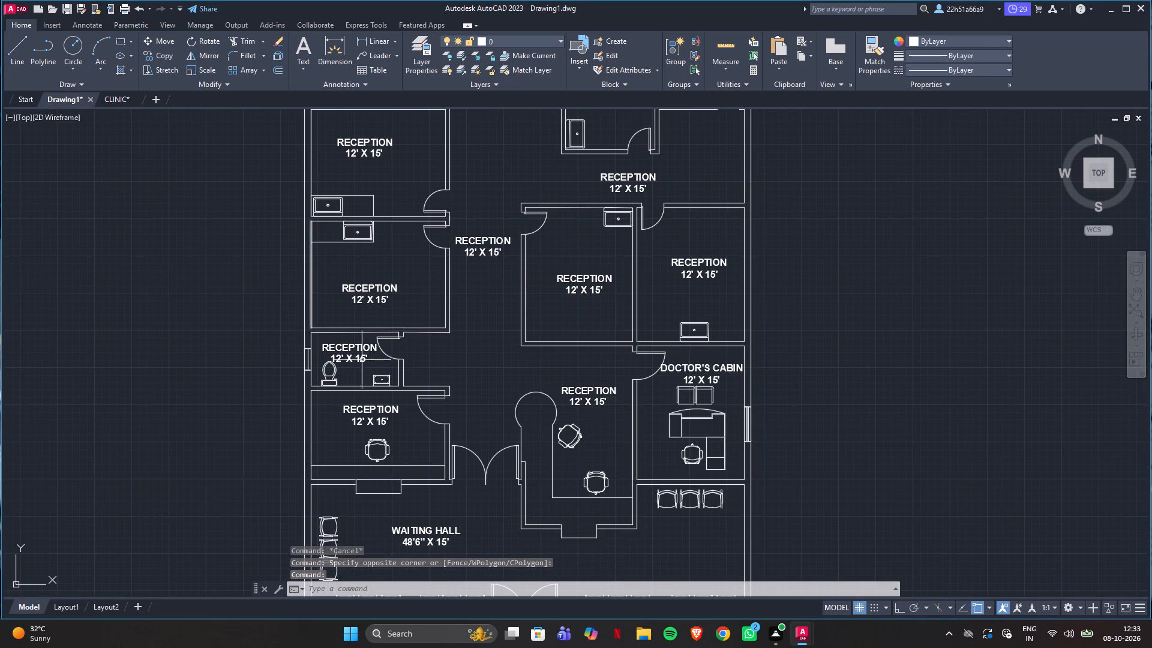
{"action": "triple_click", "coordinate": [367, 410]}
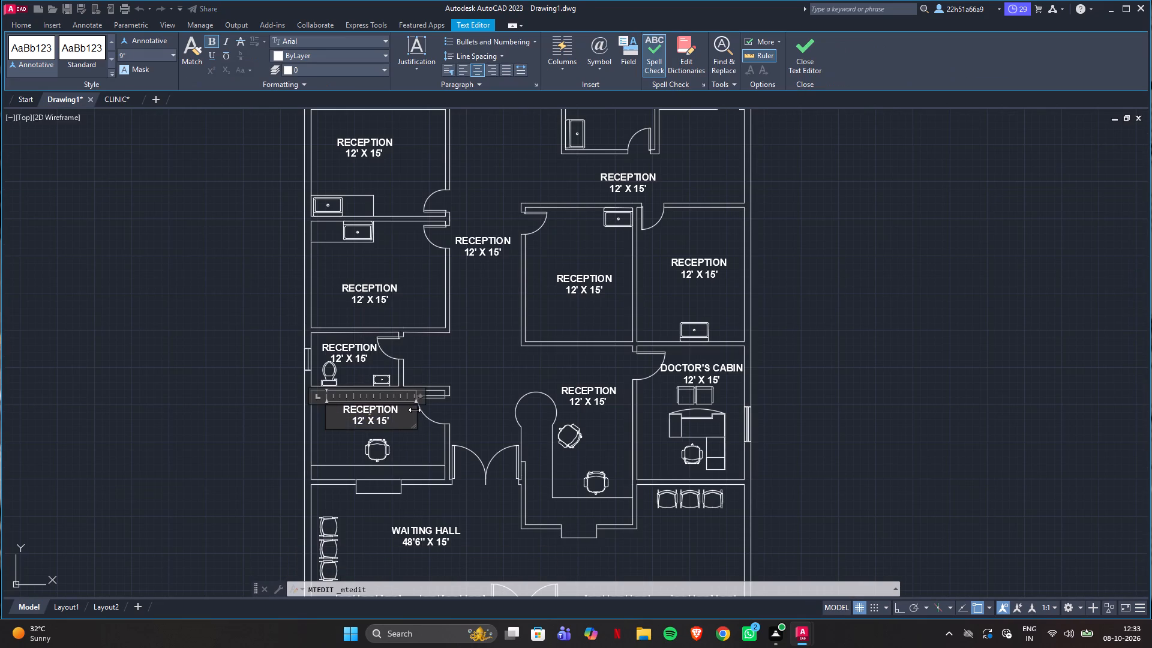
{"action": "key", "text": "ctrl+a"}
{"action": "type", "text": "PHAR"}
{"action": "type", "text": "MACY"}
{"action": "key", "text": "shift+Return"}
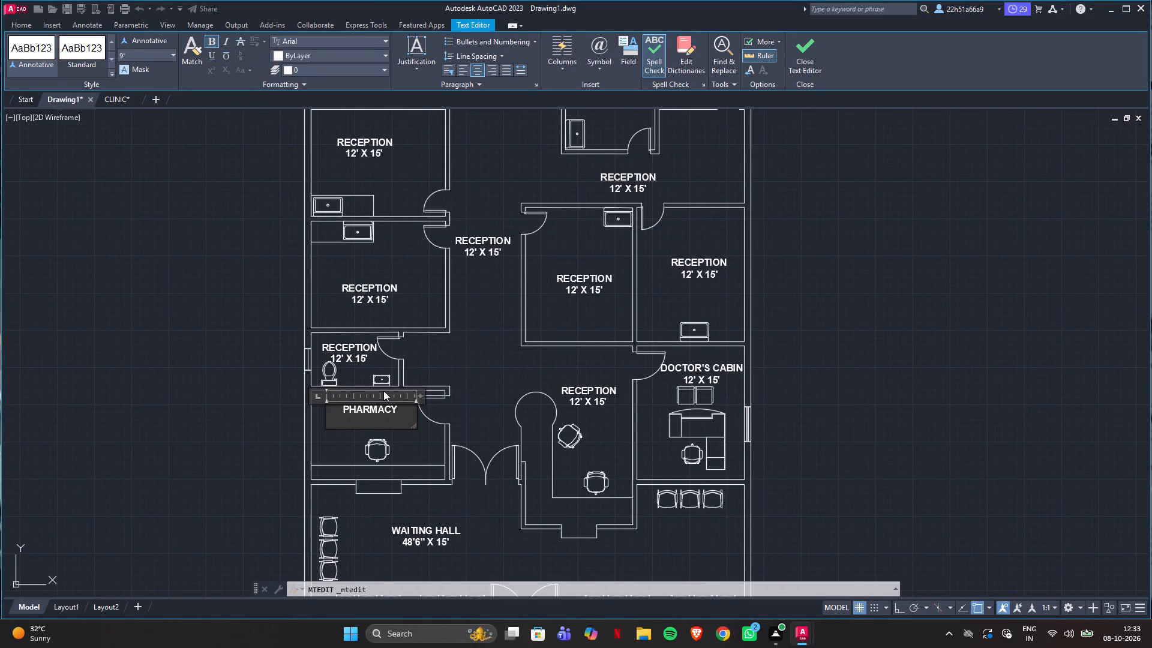
{"action": "type", "text": "10' X 1"}
{"action": "key", "text": "5"}
{"action": "key", "text": "apostrophe"}
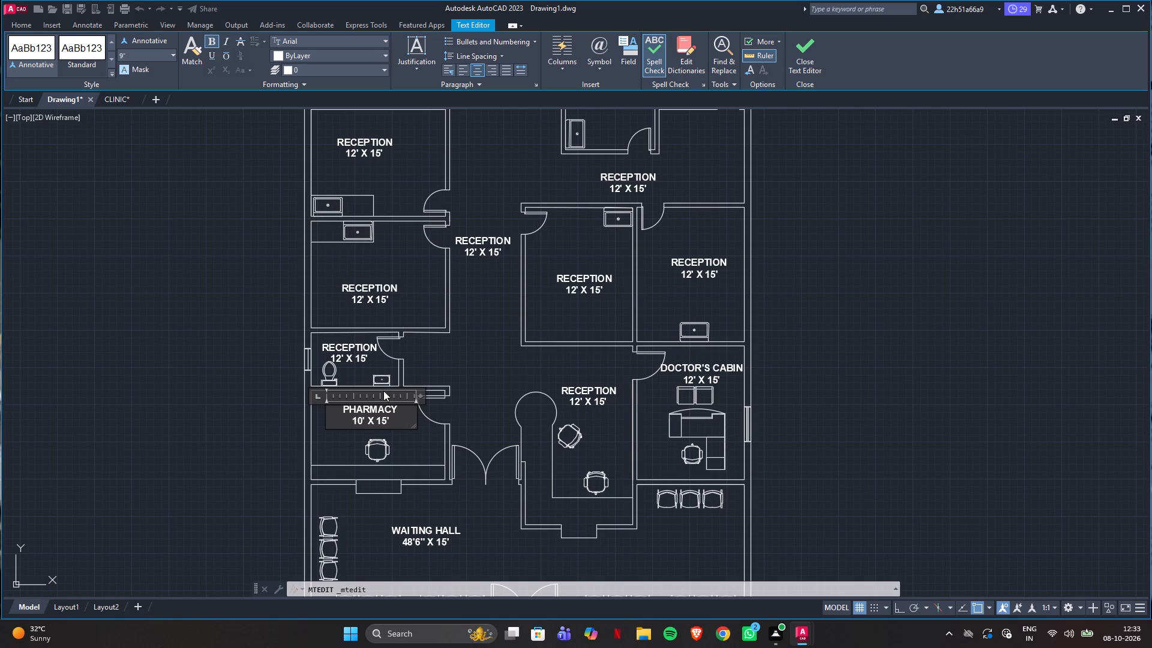
{"action": "left_click", "coordinate": [798, 50]}
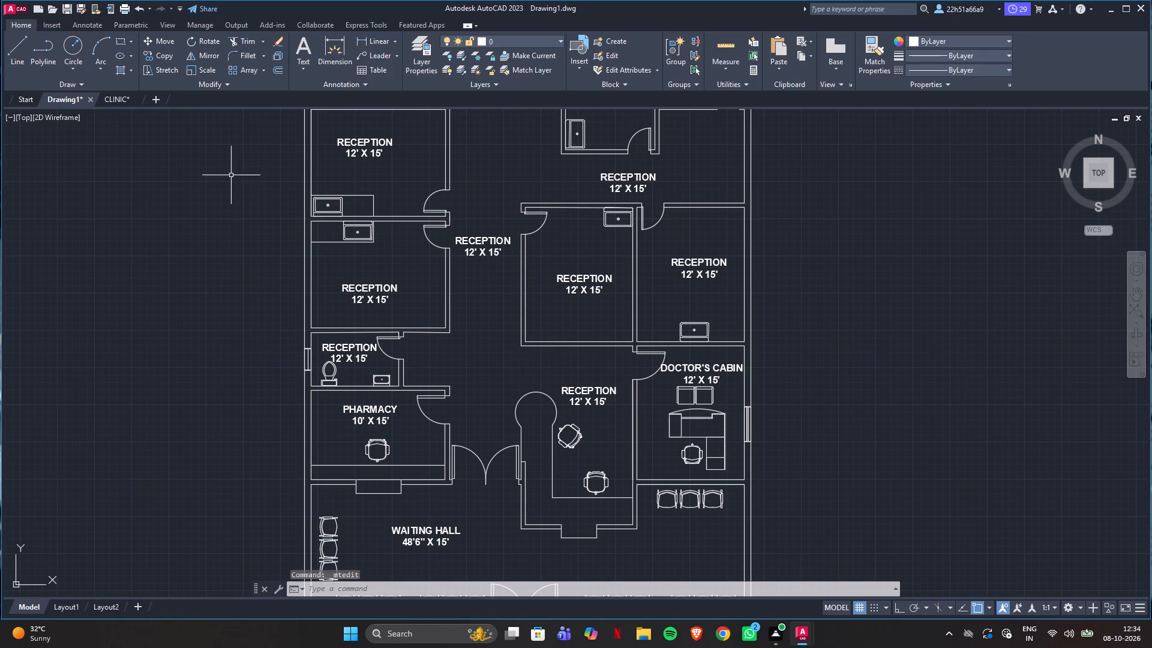
Measure the inside width and depth of the toilet room with Quick Measure and check its label in the CLINIC drawing.
{"action": "scroll", "coordinate": [252, 361], "scroll_direction": "up", "scroll_amount": 1}
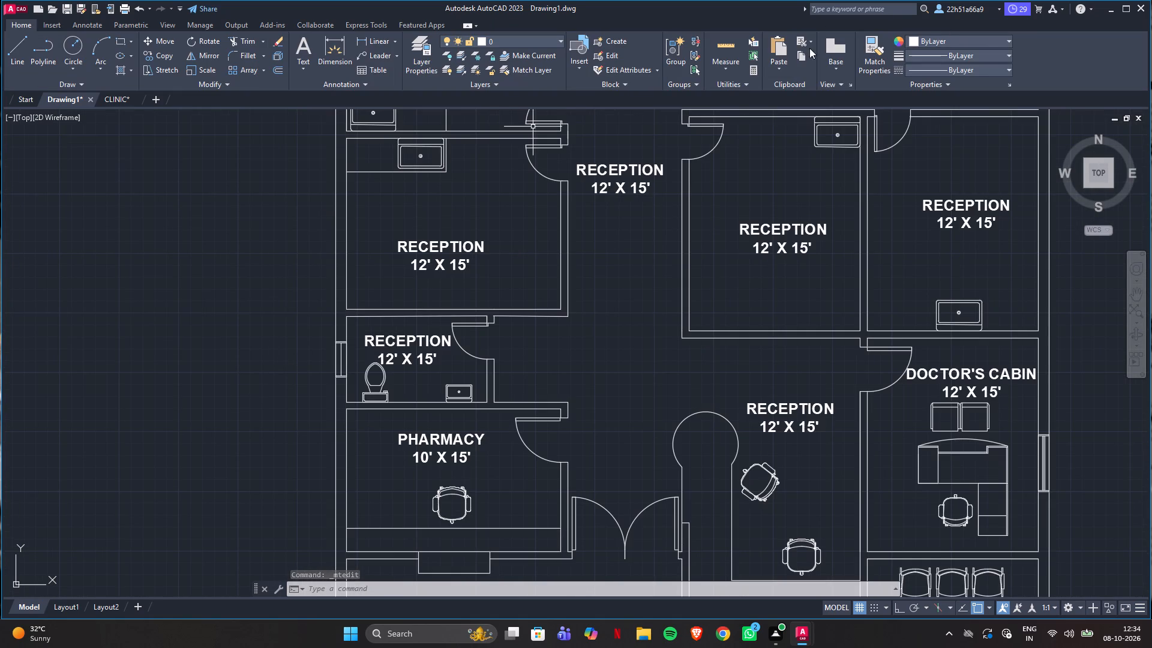
{"action": "left_click", "coordinate": [718, 41]}
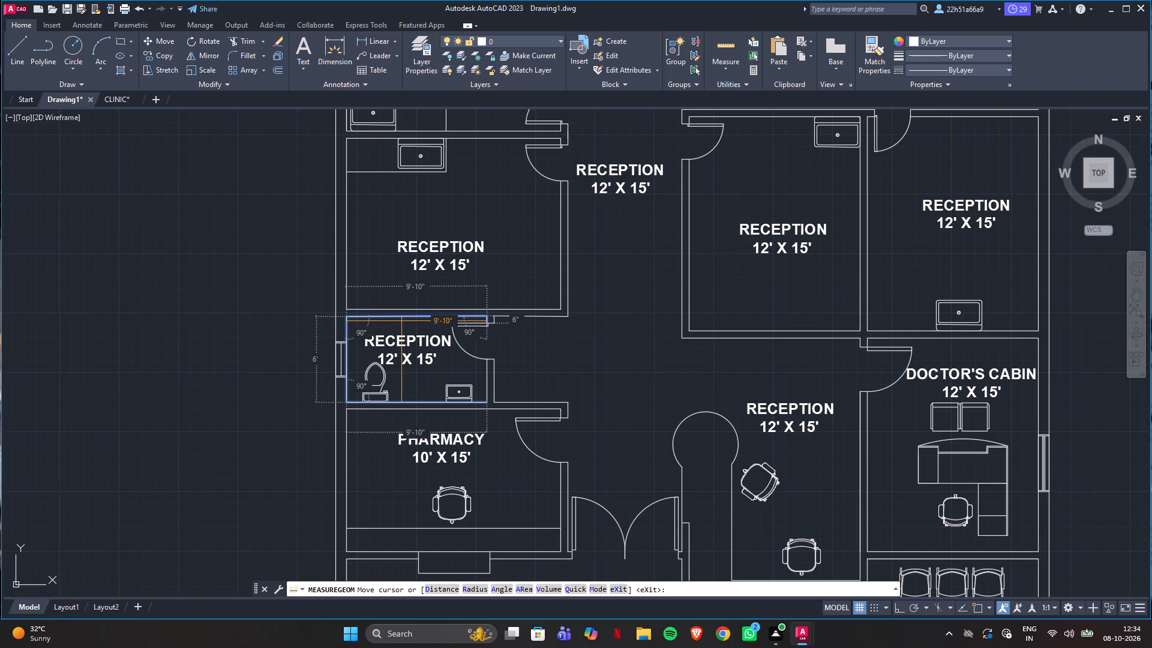
{"action": "key", "text": "Escape"}
{"action": "left_click", "coordinate": [116, 98]}
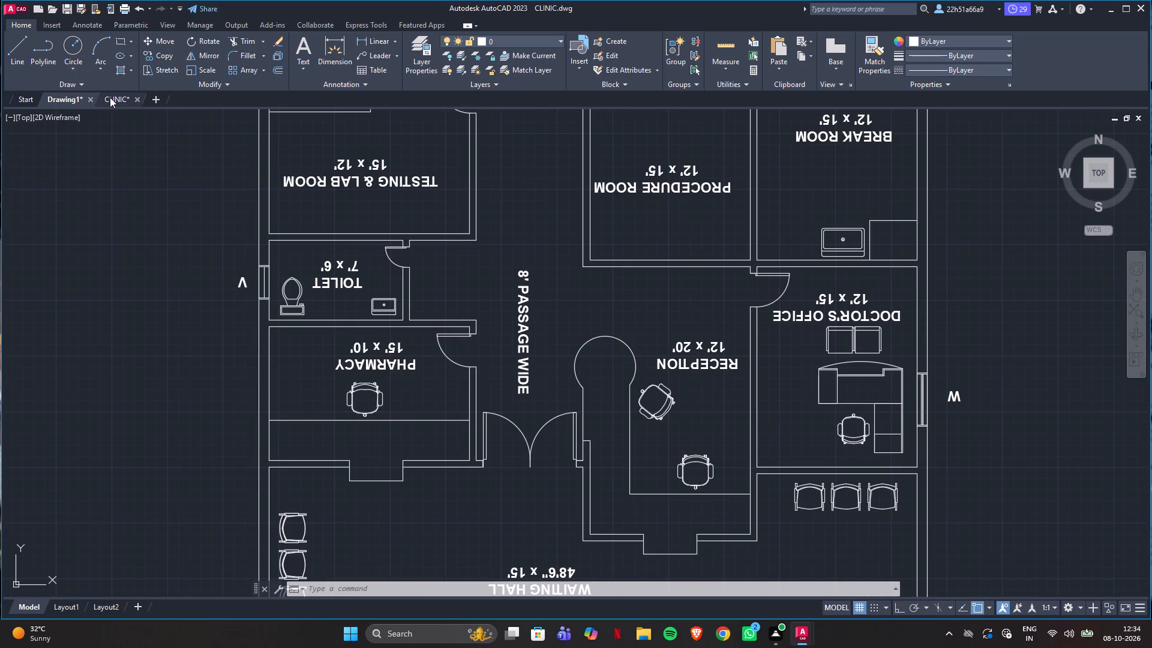
{"action": "left_click", "coordinate": [65, 97]}
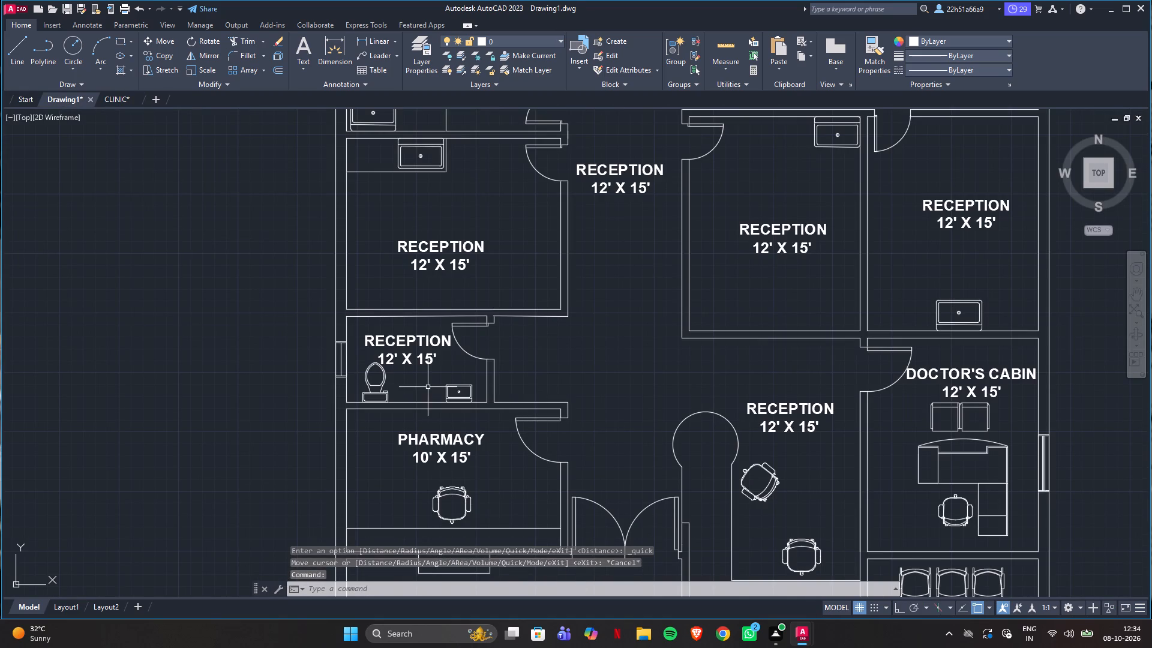
{"action": "scroll", "coordinate": [425, 387], "scroll_direction": "up", "scroll_amount": 1}
{"action": "scroll", "coordinate": [427, 352], "scroll_direction": "down", "scroll_amount": 1}
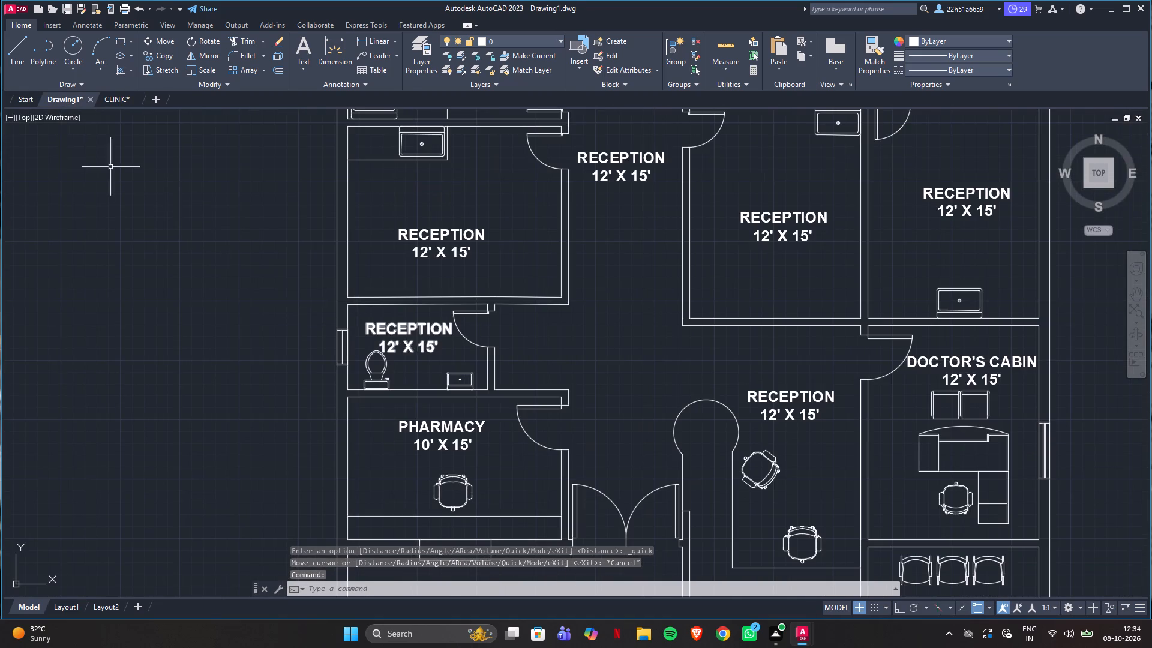
{"action": "left_click", "coordinate": [715, 42]}
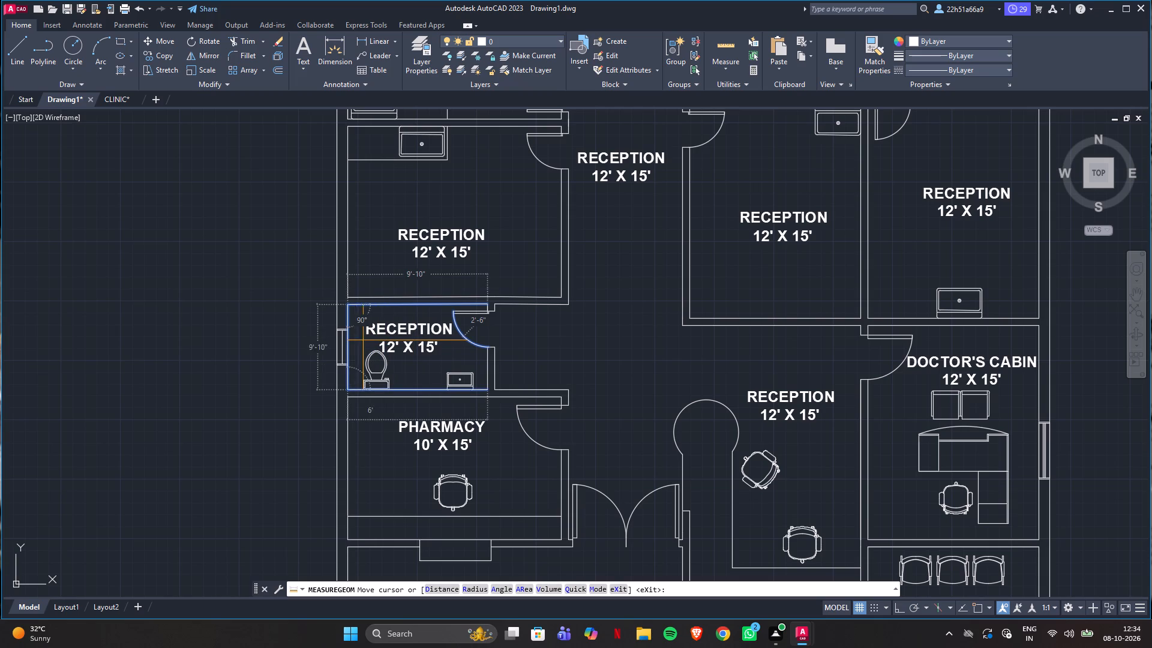
{"action": "key", "text": "Escape"}
{"action": "key", "text": "Escape"}
Replace the placeholder label in the toilet room with TOILET 1 and the size 10' X 6' on a second line.
{"action": "double_click", "coordinate": [428, 329]}
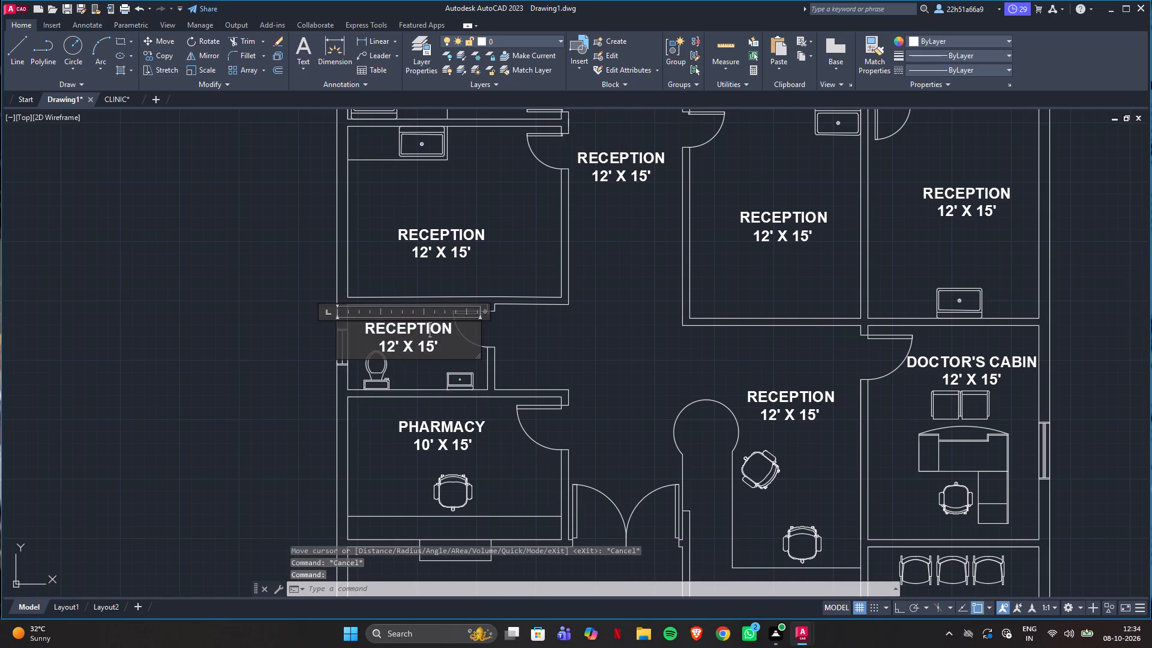
{"action": "key", "text": "ctrl+a"}
{"action": "type", "text": "TOIL"}
{"action": "type", "text": "ET"}
{"action": "key", "text": "space"}
{"action": "type", "text": "1"}
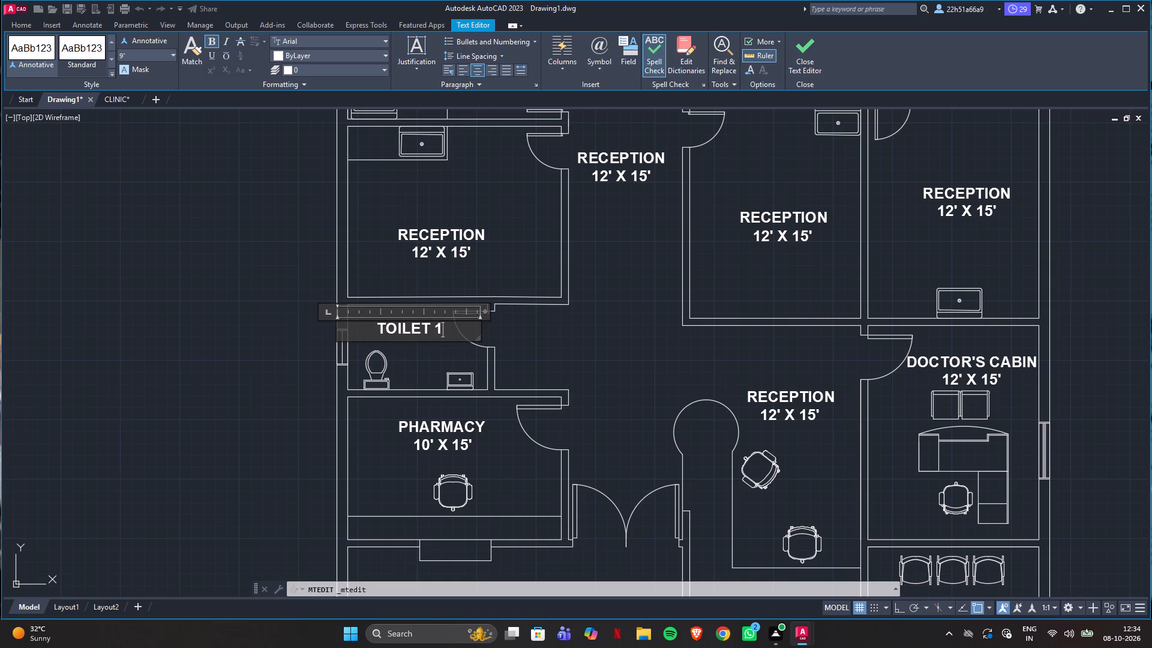
{"action": "key", "text": "shift+Return"}
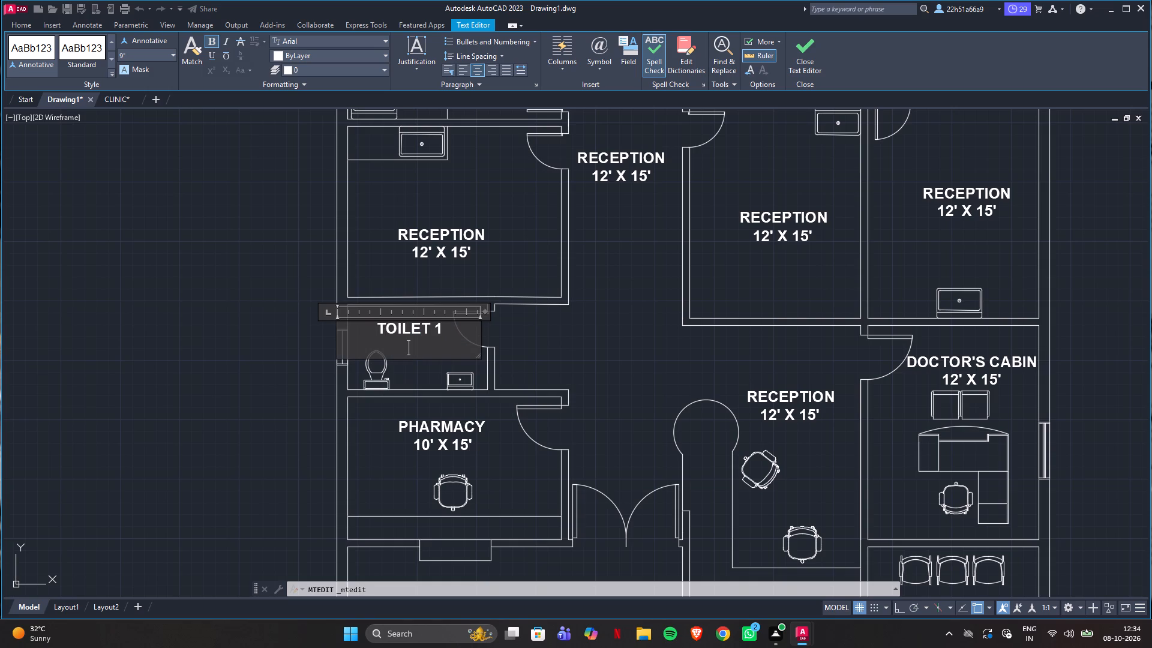
{"action": "type", "text": "10"}
{"action": "type", "text": "' X"}
{"action": "key", "text": "space"}
{"action": "key", "text": "6"}
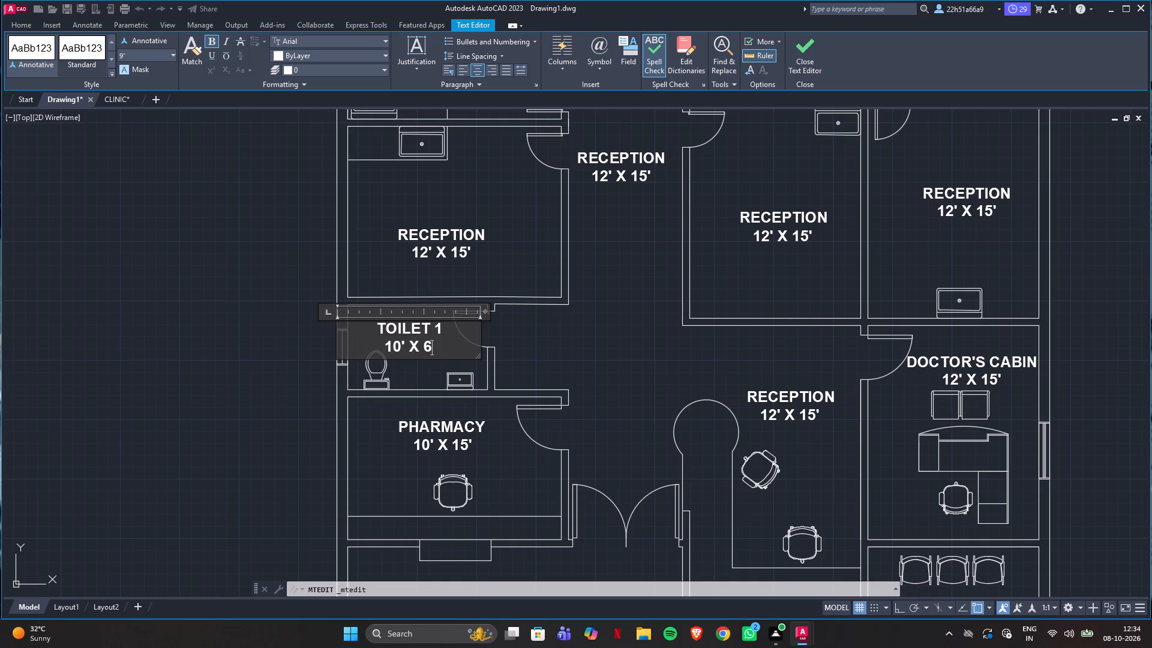
{"action": "key", "text": "apostrophe"}
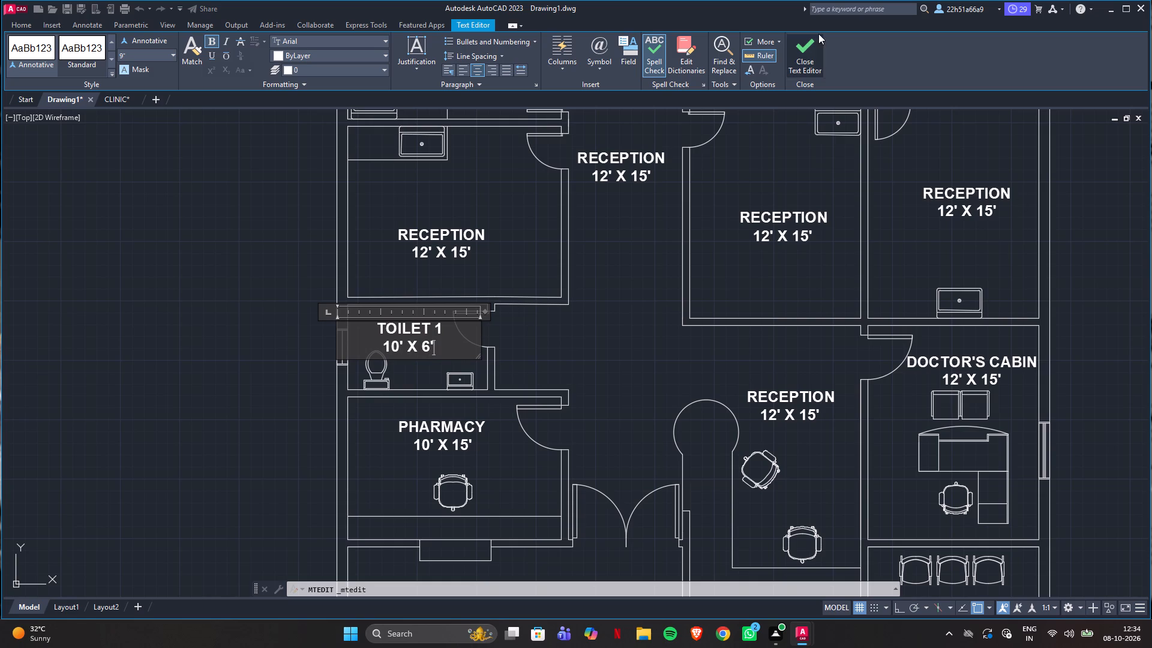
{"action": "left_click", "coordinate": [809, 47]}
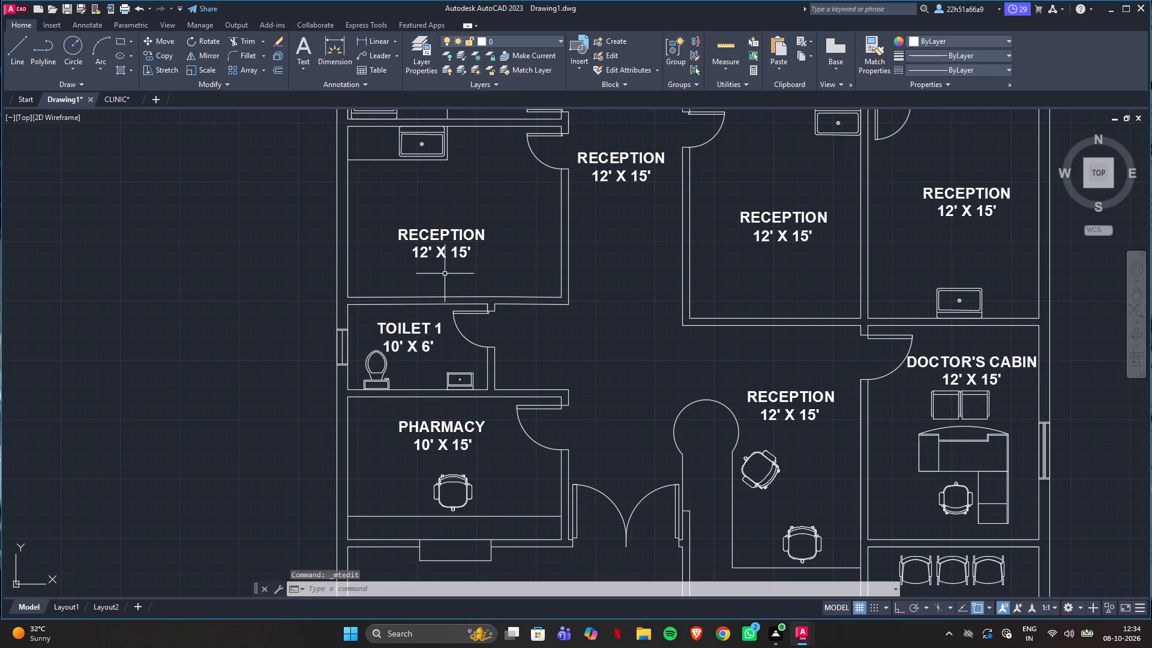
Examine the names and sizes of the rooms above the toilet in the CLINIC reference drawing, then return to Drawing1.
{"action": "scroll", "coordinate": [479, 261], "scroll_direction": "down", "scroll_amount": 1}
{"action": "scroll", "coordinate": [538, 309], "scroll_direction": "down", "scroll_amount": 1}
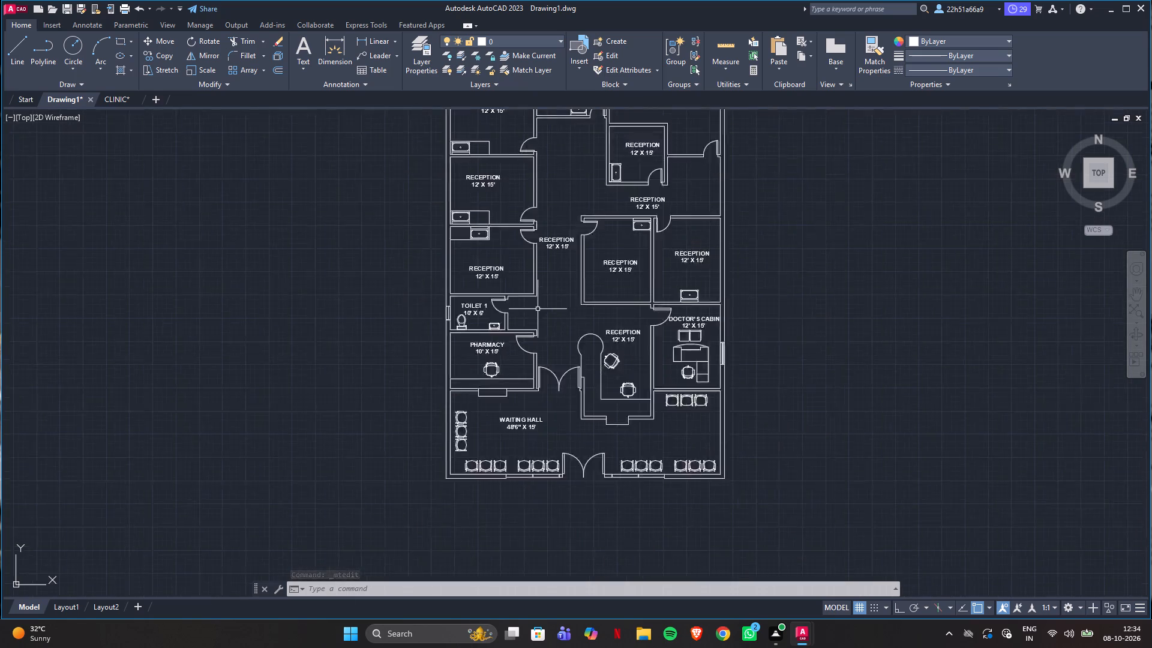
{"action": "scroll", "coordinate": [538, 309], "scroll_direction": "down", "scroll_amount": 1}
{"action": "scroll", "coordinate": [514, 279], "scroll_direction": "up", "scroll_amount": 3}
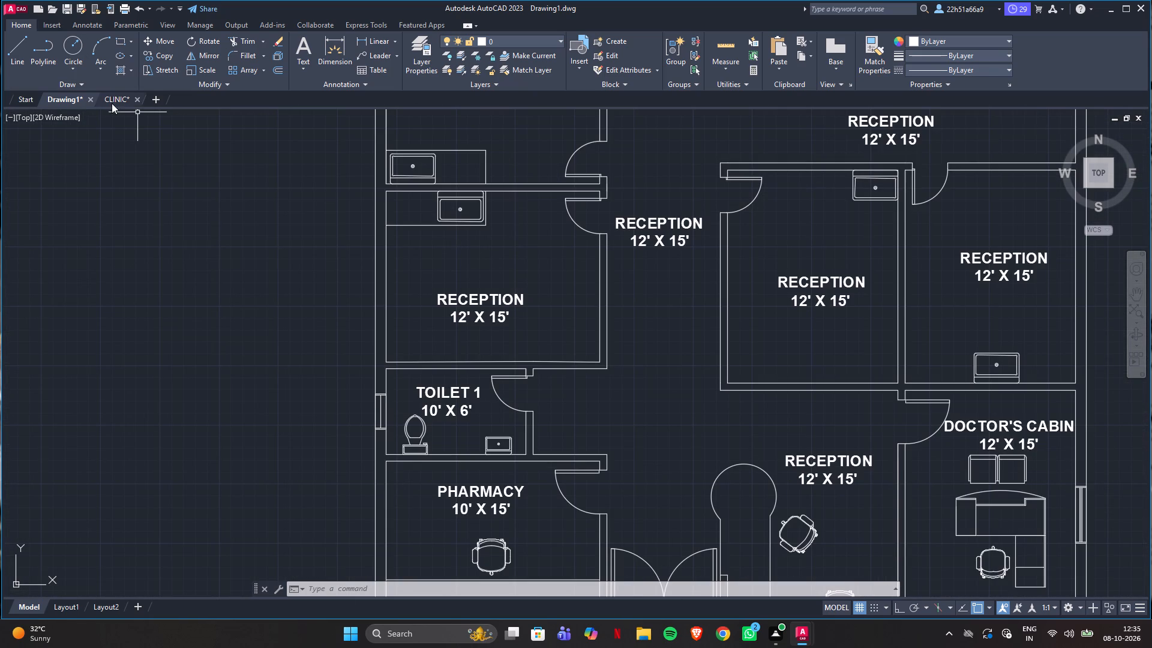
{"action": "left_click", "coordinate": [109, 100]}
{"action": "scroll", "coordinate": [301, 309], "scroll_direction": "down", "scroll_amount": 1}
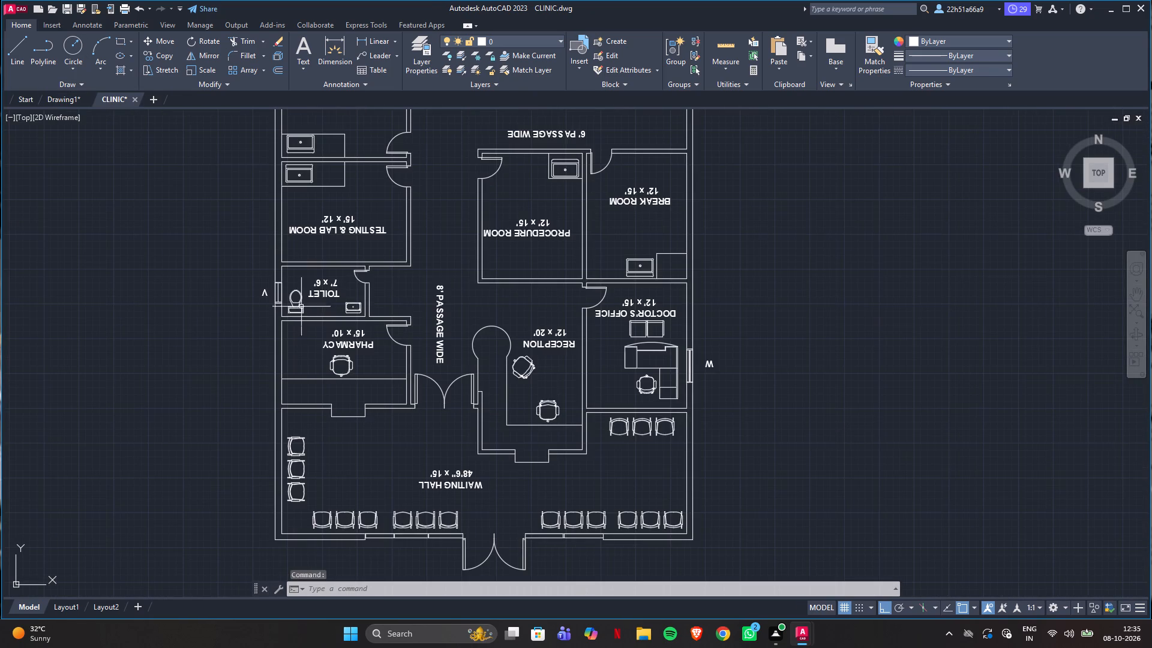
{"action": "scroll", "coordinate": [319, 235], "scroll_direction": "up", "scroll_amount": 2}
{"action": "scroll", "coordinate": [344, 400], "scroll_direction": "down", "scroll_amount": 2}
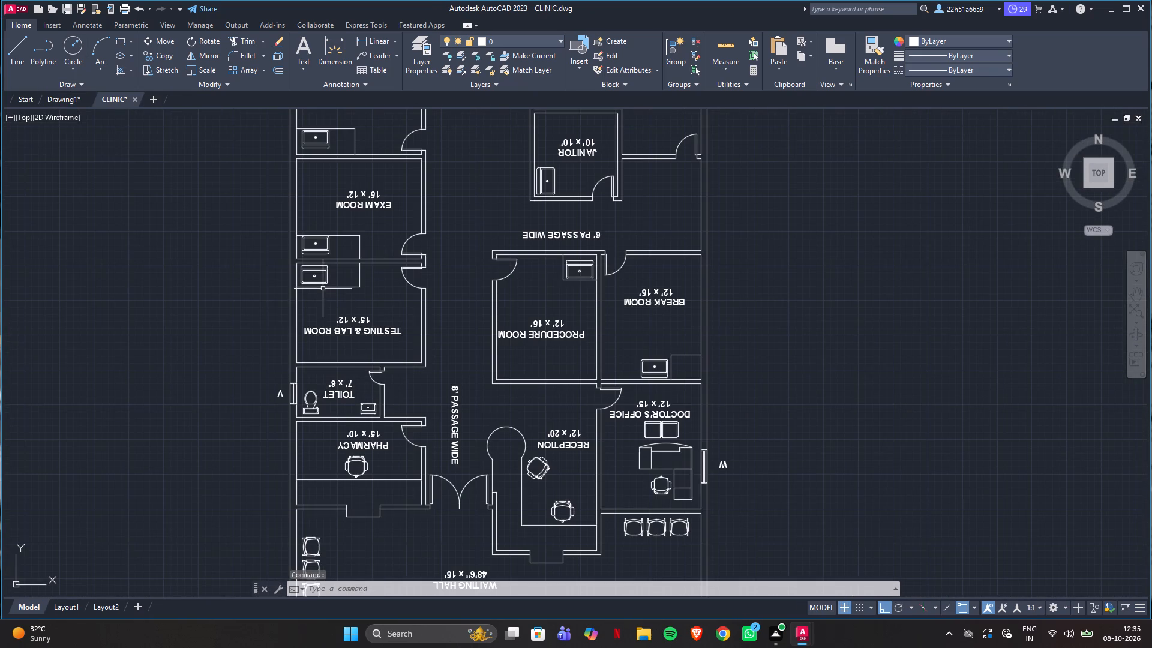
{"action": "scroll", "coordinate": [323, 289], "scroll_direction": "up", "scroll_amount": 1}
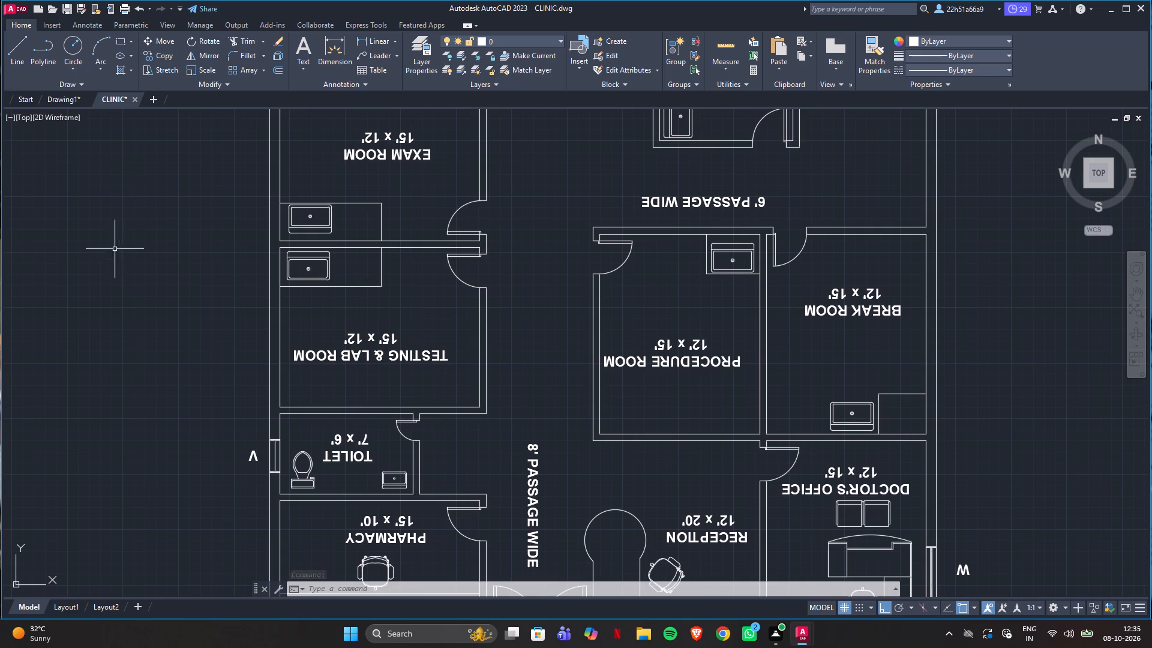
{"action": "left_click", "coordinate": [56, 97]}
Replace the placeholder label in the room directly above TOILET 1 with TESTING AND LAB ROOM and 12' X 15' beneath it.
{"action": "double_click", "coordinate": [500, 297]}
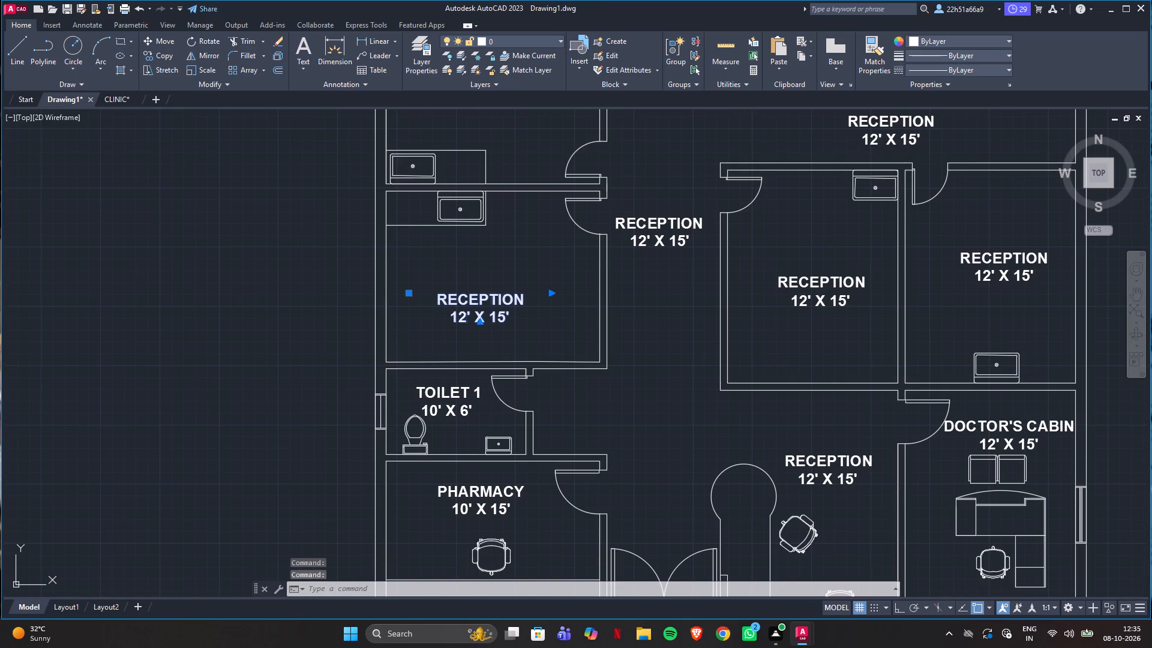
{"action": "key", "text": "ctrl+a"}
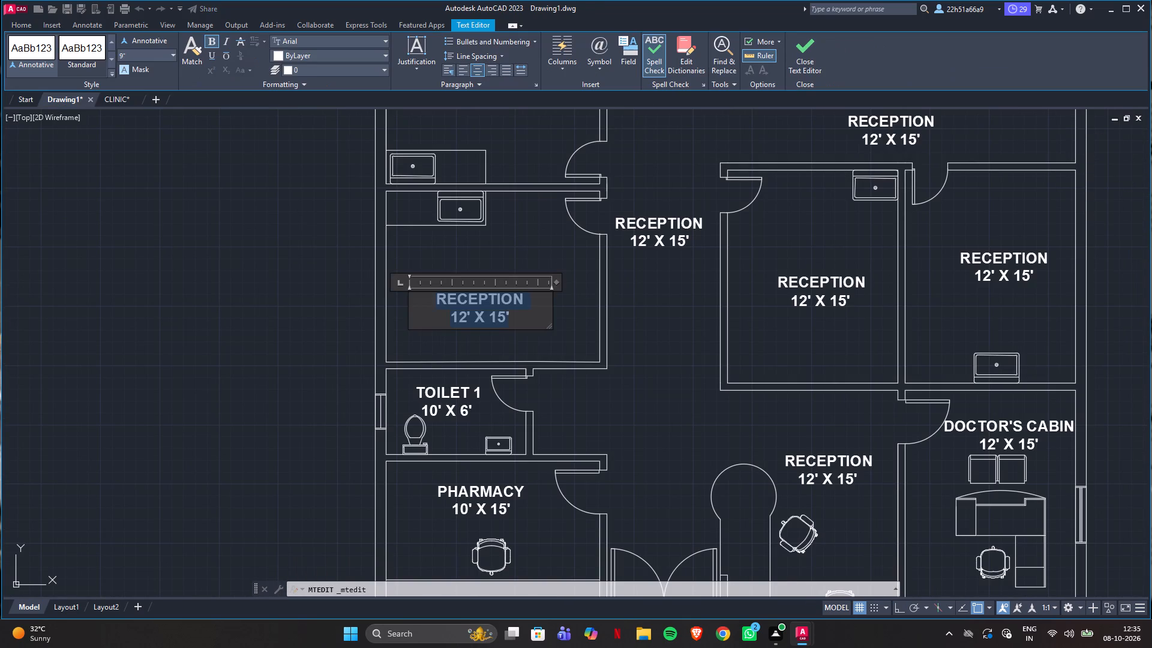
{"action": "type", "text": "TESTING"}
{"action": "key", "text": "space"}
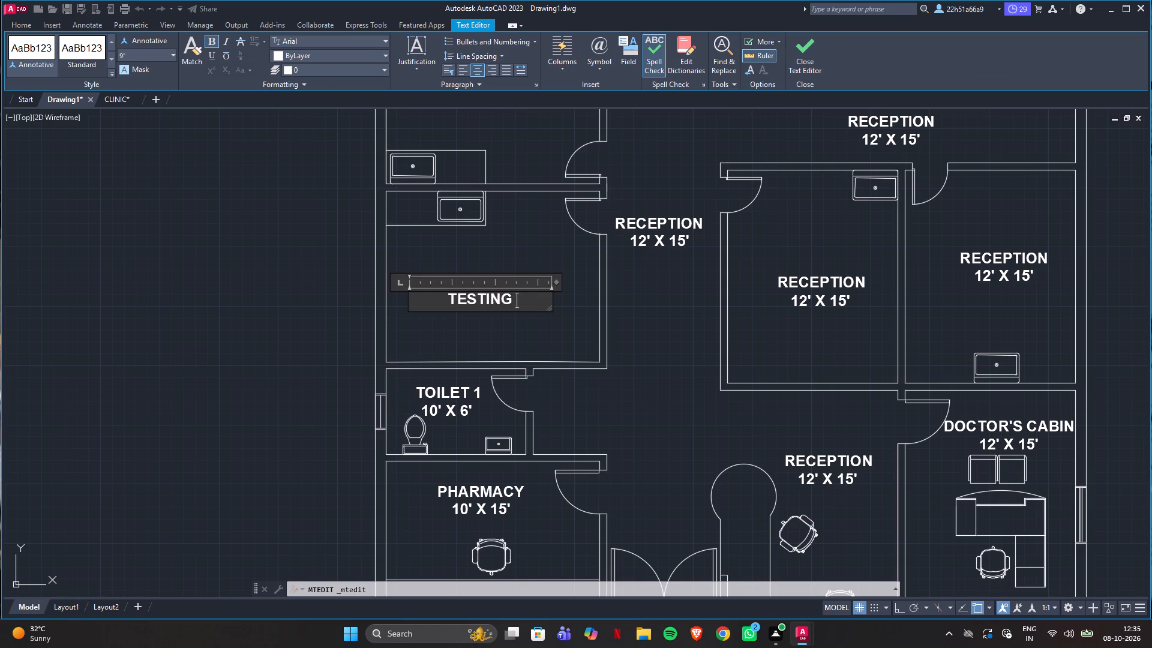
{"action": "type", "text": "AND LAB ROOM"}
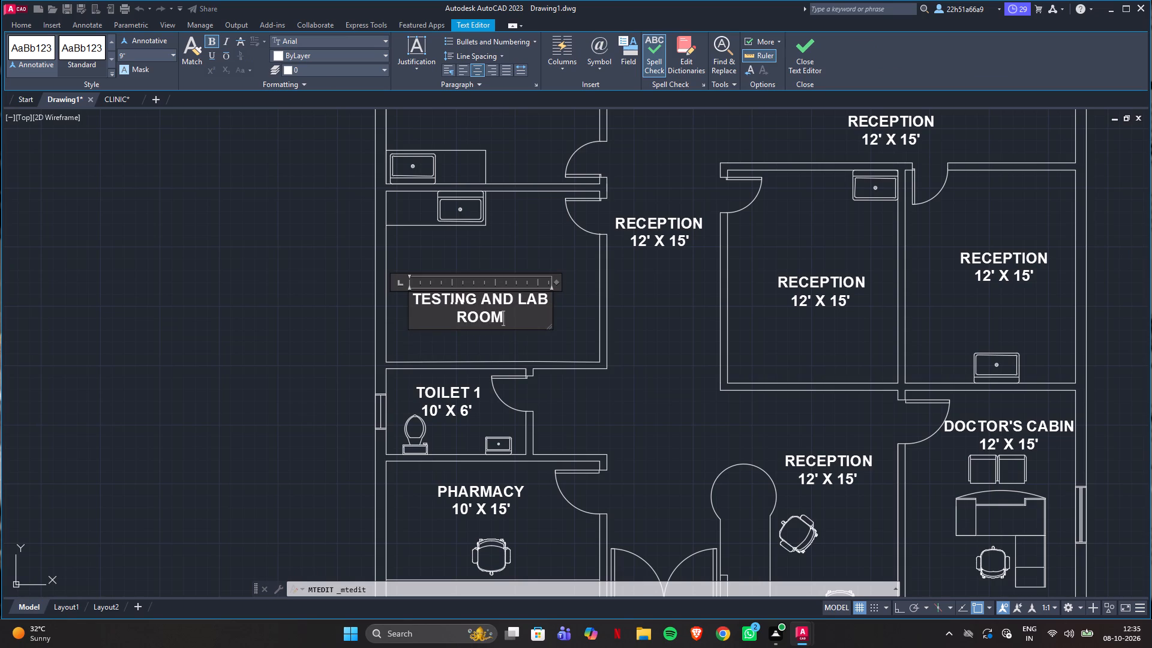
{"action": "key", "text": "shift+Return"}
{"action": "type", "text": "12' X 15"}
{"action": "key", "text": "apostrophe"}
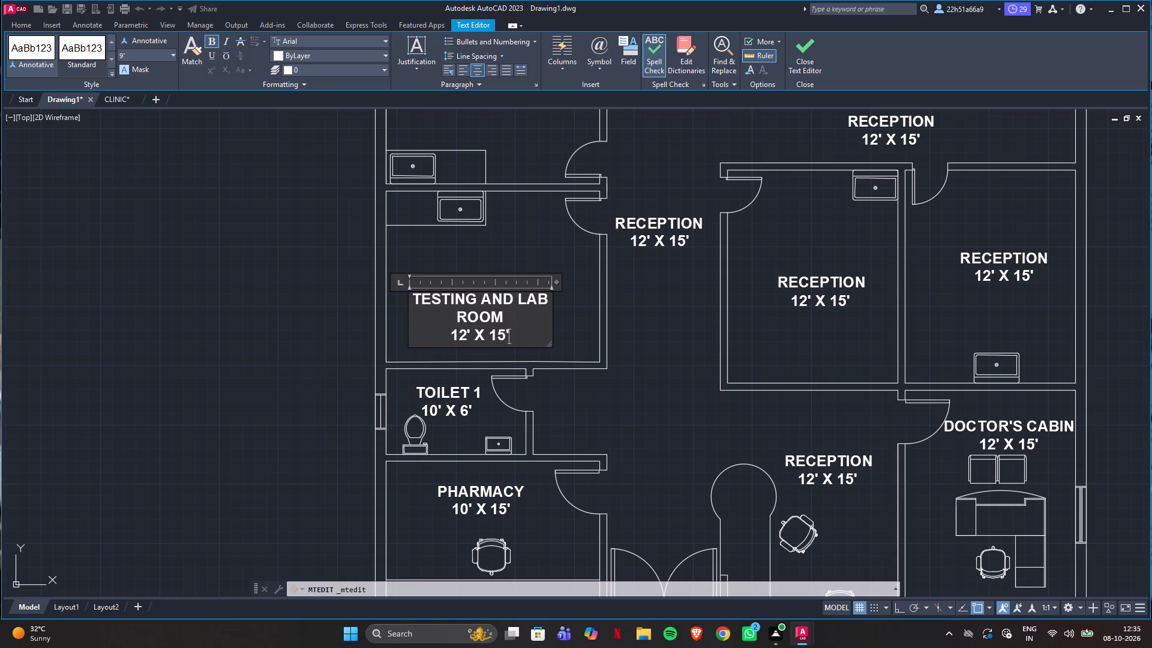
{"action": "left_click", "coordinate": [812, 43]}
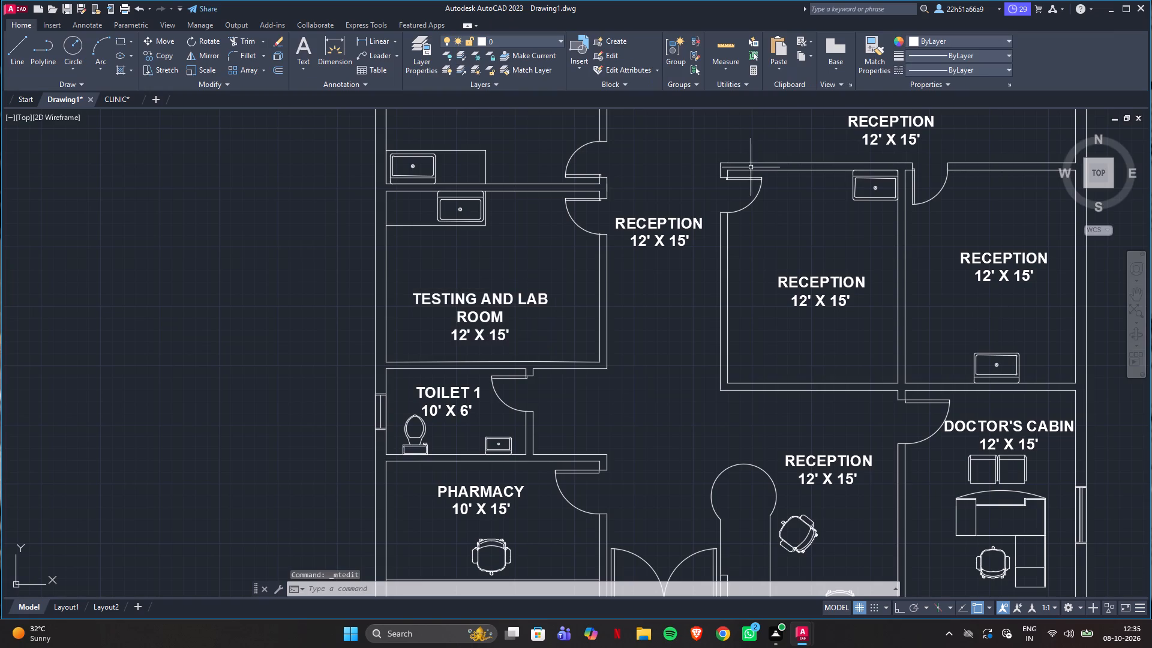
Using CLINIC as reference, replace the placeholder label in the room above the testing and lab room with EXAM ROOM and 12' X 15' beneath it.
{"action": "scroll", "coordinate": [584, 283], "scroll_direction": "down", "scroll_amount": 2}
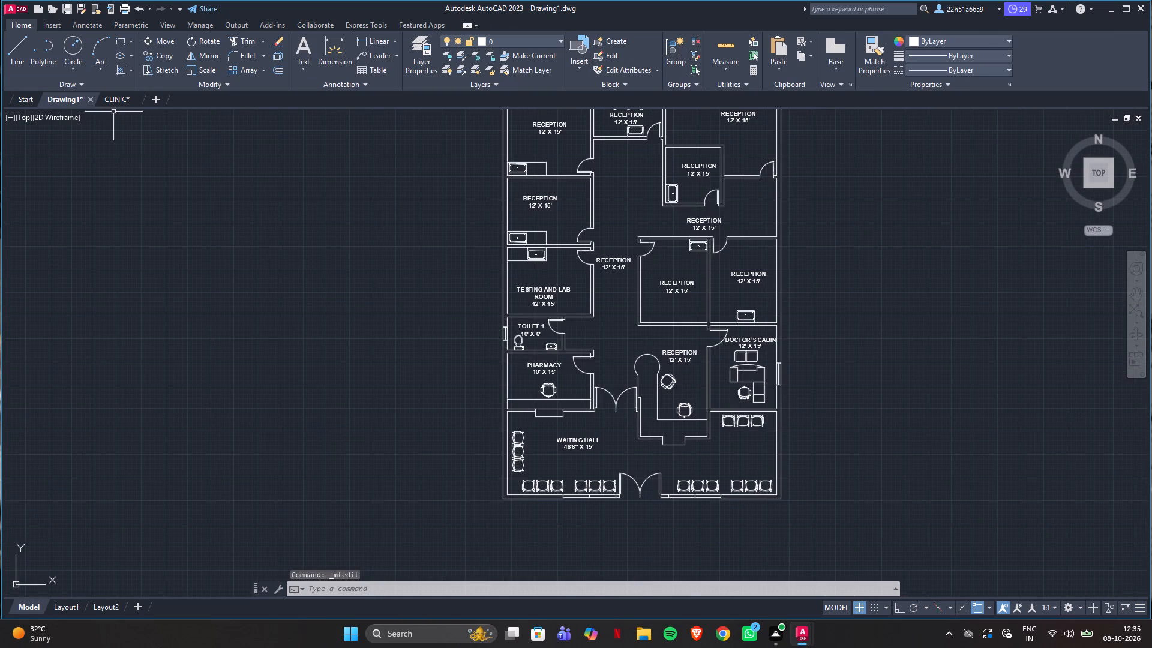
{"action": "left_click", "coordinate": [115, 100]}
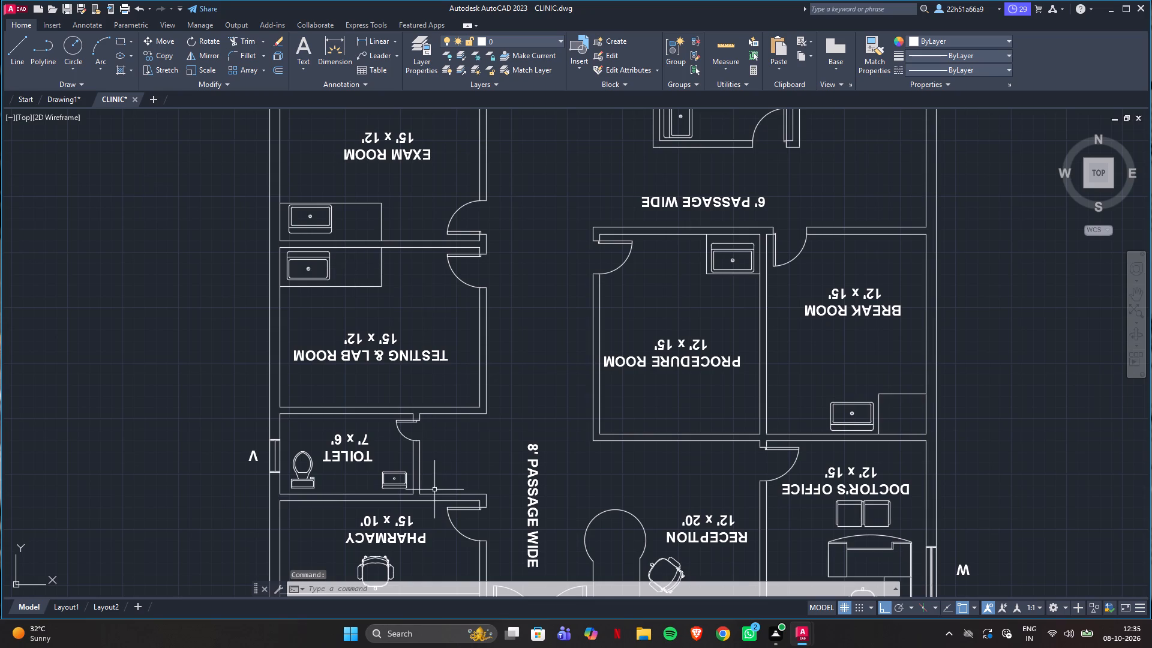
{"action": "scroll", "coordinate": [434, 485], "scroll_direction": "down", "scroll_amount": 1}
{"action": "scroll", "coordinate": [400, 332], "scroll_direction": "down", "scroll_amount": 1}
{"action": "scroll", "coordinate": [405, 280], "scroll_direction": "up", "scroll_amount": 3}
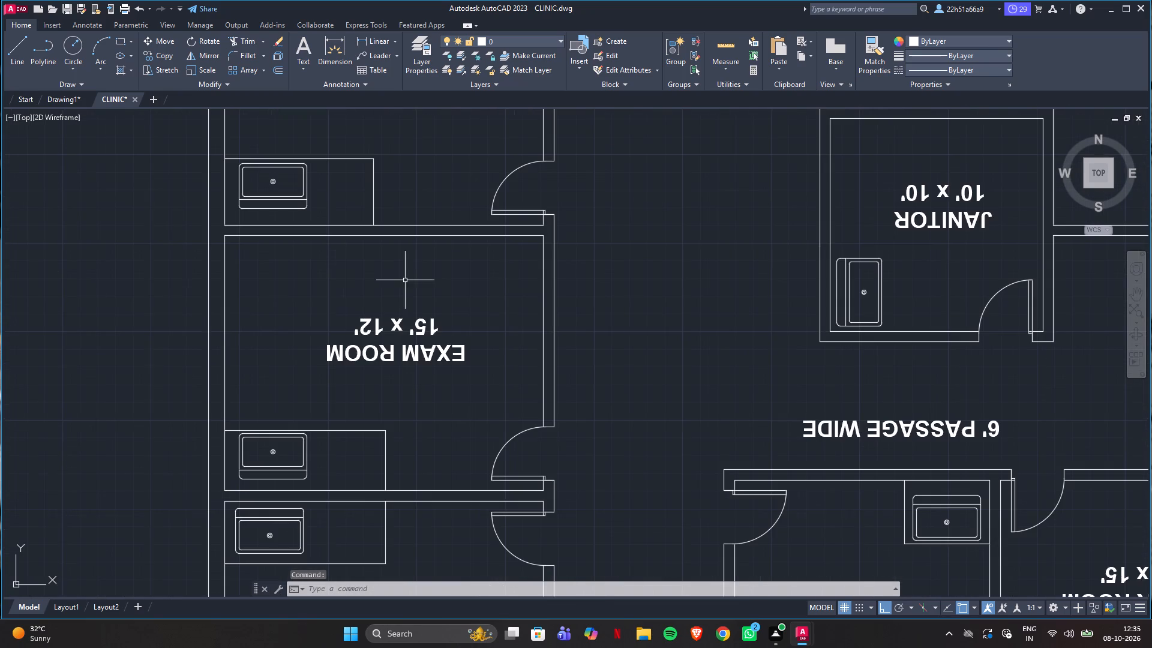
{"action": "left_click", "coordinate": [61, 94]}
{"action": "scroll", "coordinate": [538, 198], "scroll_direction": "up", "scroll_amount": 3}
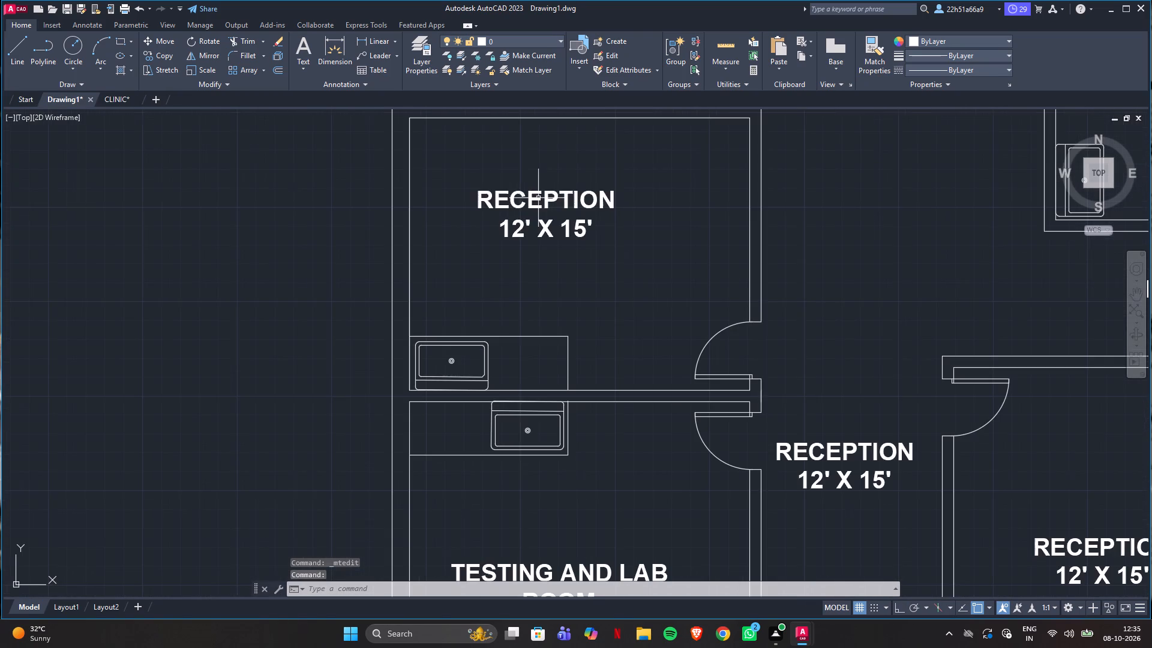
{"action": "double_click", "coordinate": [535, 196]}
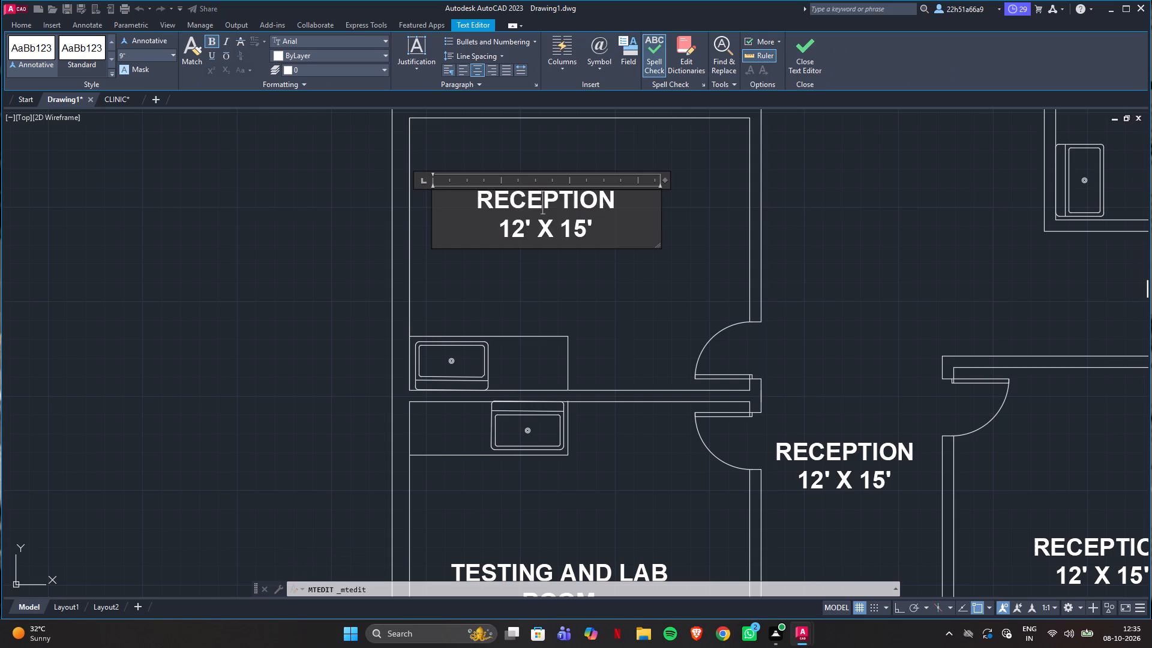
{"action": "key", "text": "ctrl+a"}
{"action": "type", "text": "EXAM ROOM"}
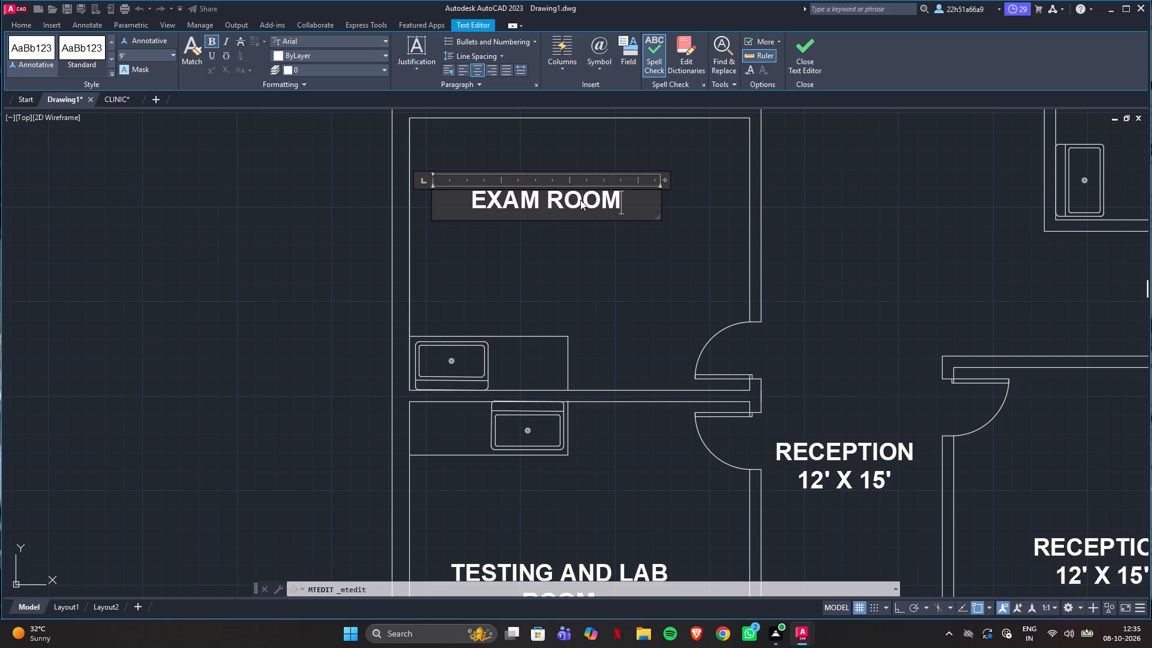
{"action": "key", "text": "shift+Return"}
{"action": "type", "text": "12' X 1"}
{"action": "type", "text": "5'"}
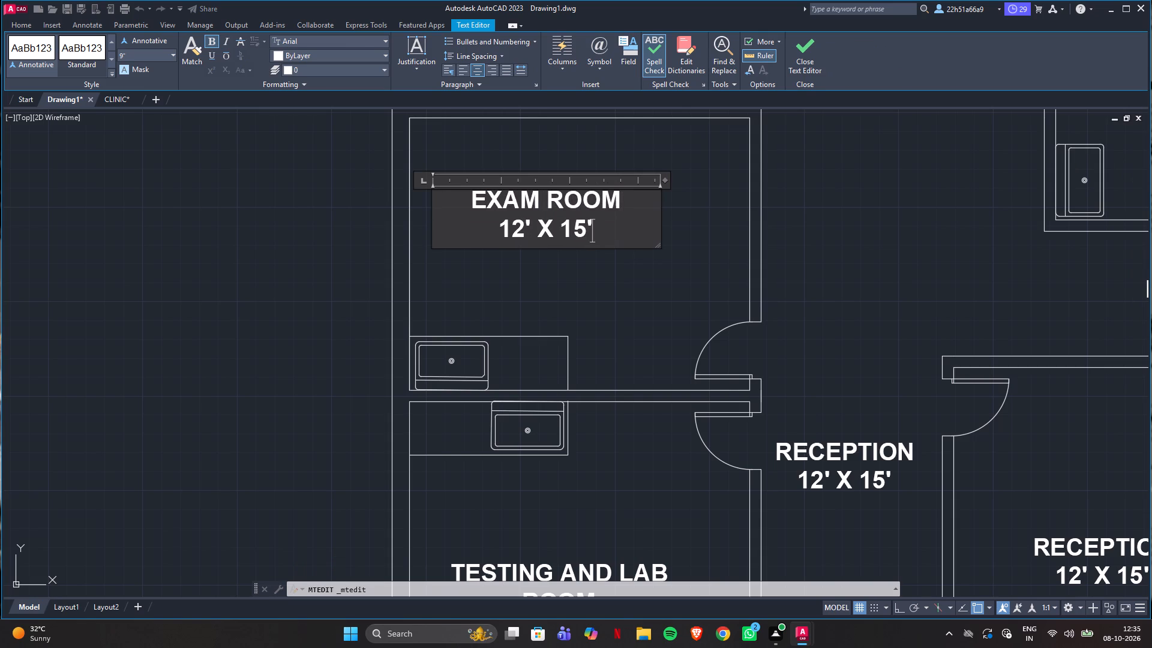
{"action": "left_click", "coordinate": [805, 48]}
After checking CLINIC, replace the placeholder label in the corner room above EXAM ROOM with EXAM ROOM 2 and 12' X 15' beneath it.
{"action": "scroll", "coordinate": [513, 490], "scroll_direction": "down", "scroll_amount": 3}
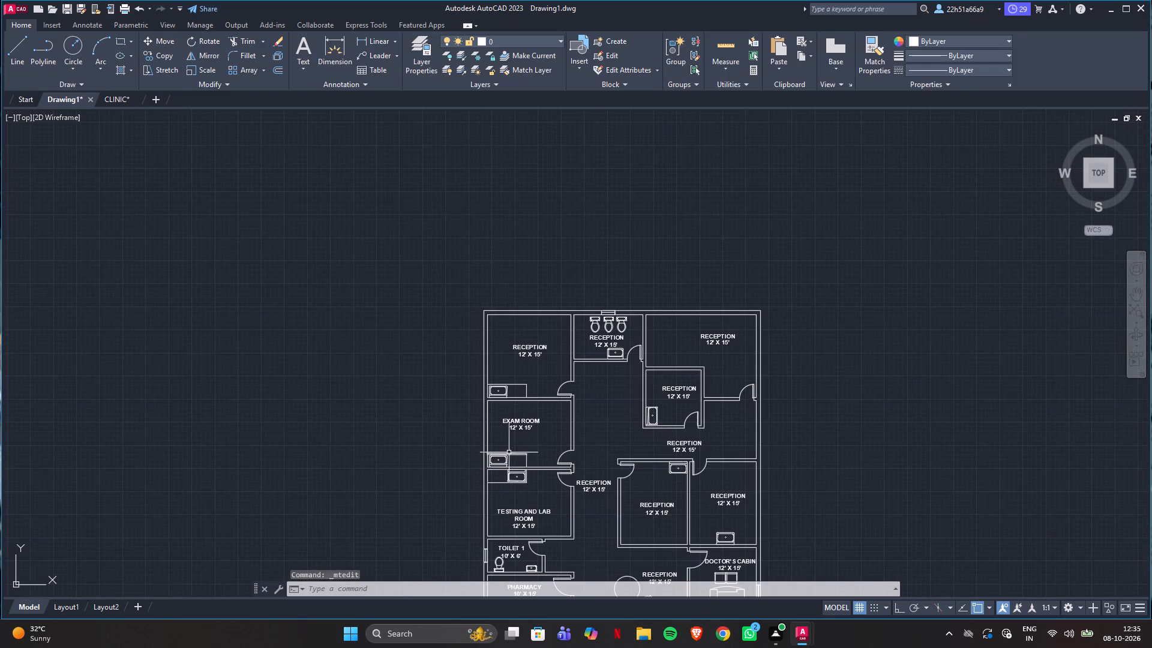
{"action": "scroll", "coordinate": [515, 379], "scroll_direction": "up", "scroll_amount": 1}
{"action": "left_click", "coordinate": [116, 98]}
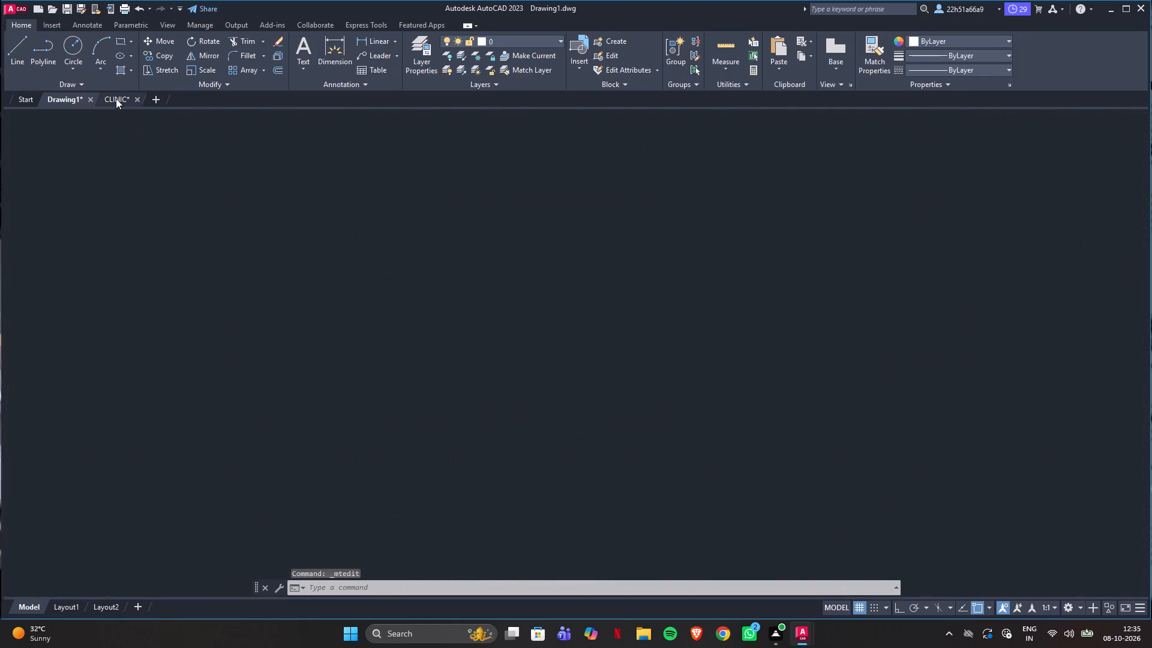
{"action": "scroll", "coordinate": [328, 533], "scroll_direction": "down", "scroll_amount": 2}
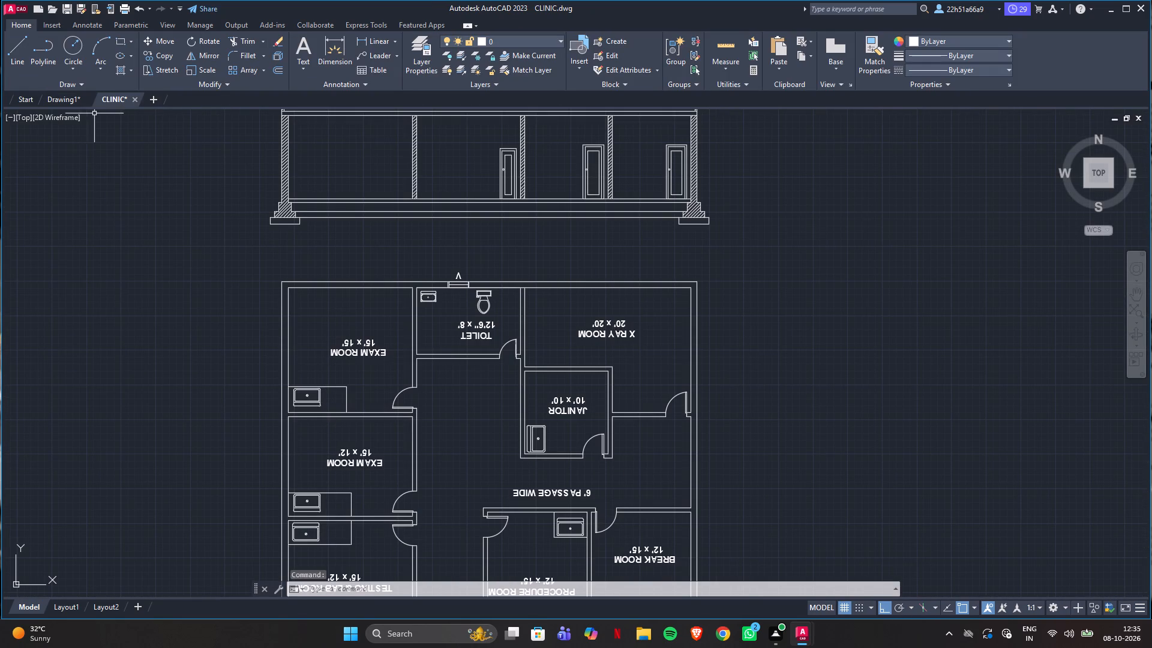
{"action": "left_click", "coordinate": [50, 101]}
{"action": "scroll", "coordinate": [552, 365], "scroll_direction": "up", "scroll_amount": 1}
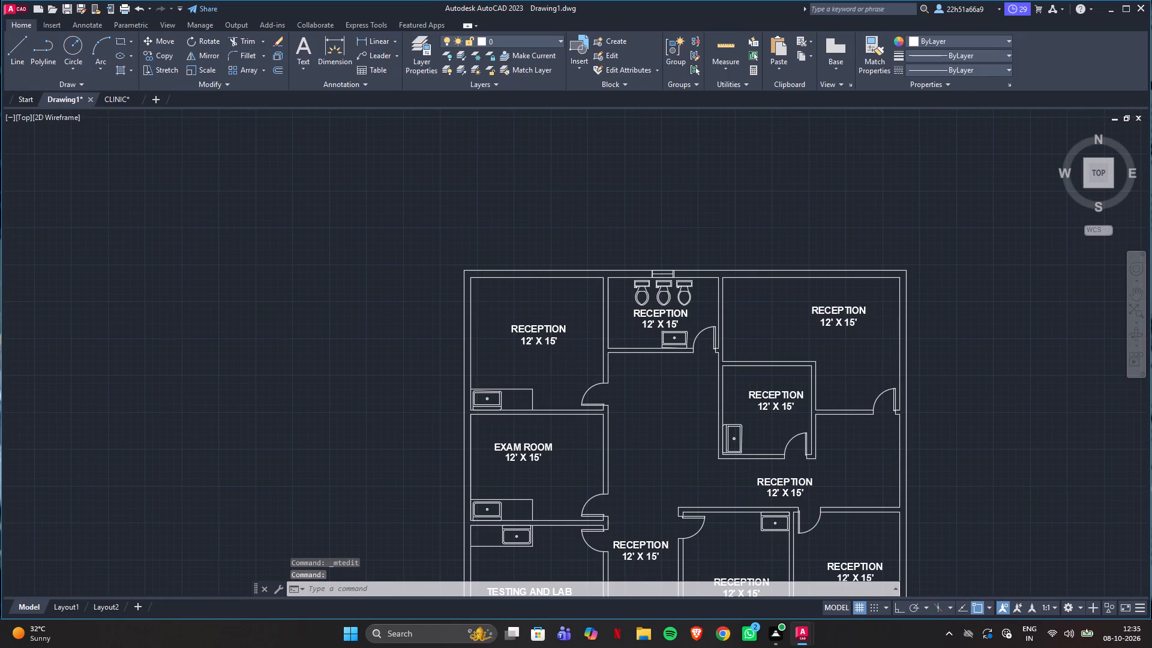
{"action": "double_click", "coordinate": [522, 307]}
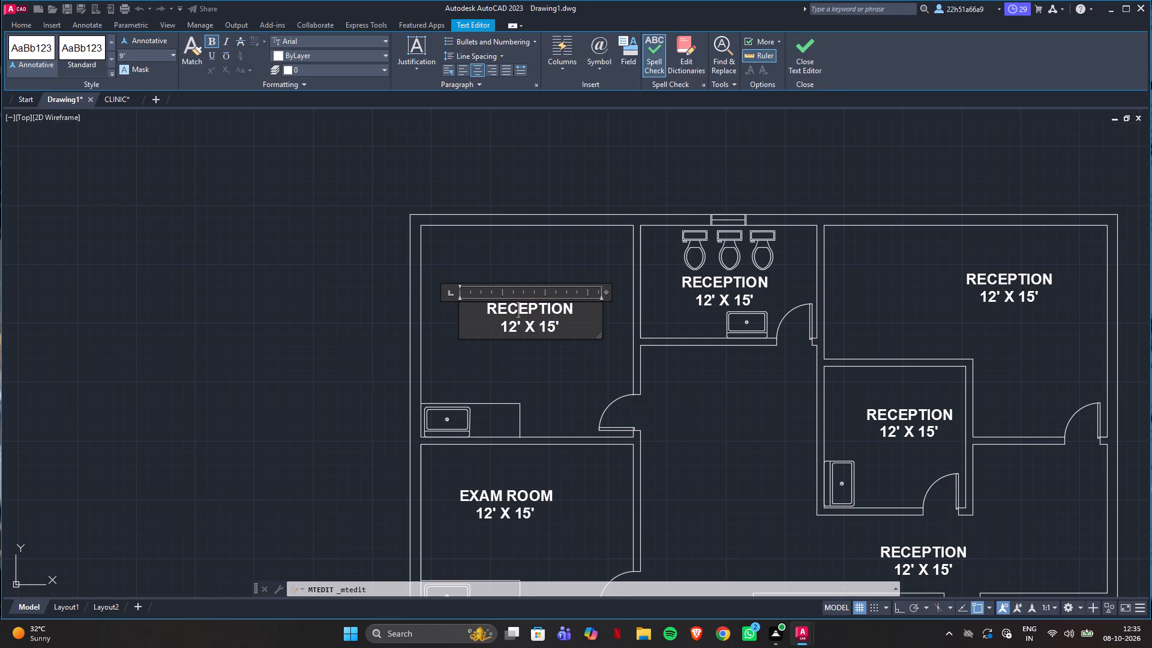
{"action": "key", "text": "ctrl+a"}
{"action": "type", "text": "EXAM ROOM 2"}
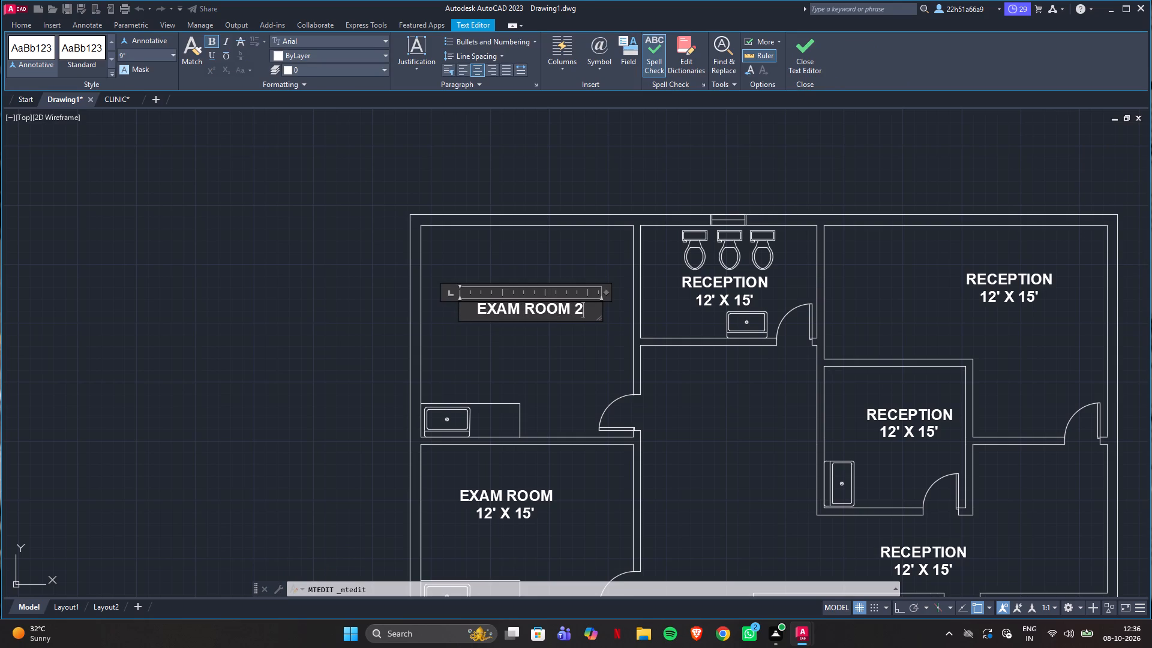
{"action": "key", "text": "shift+Return"}
{"action": "type", "text": "12' X 14"}
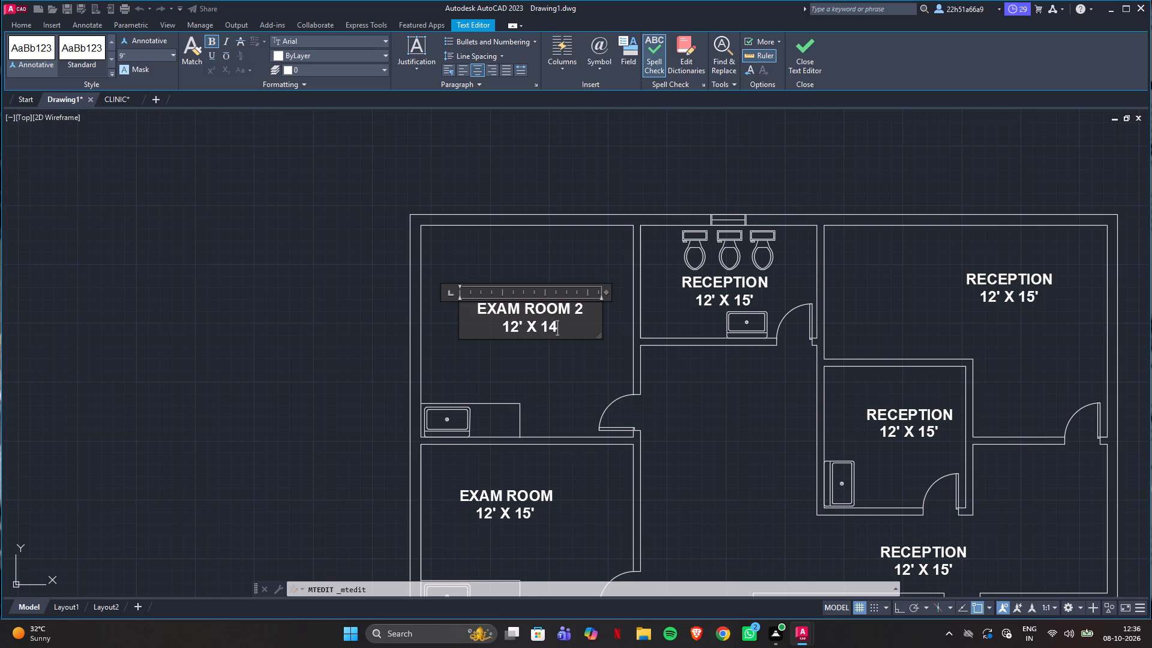
{"action": "key", "text": "BackSpace"}
{"action": "type", "text": "5'"}
{"action": "left_click", "coordinate": [797, 60]}
Replace the placeholder label in the room with three toilets with TOILET 2.
{"action": "double_click", "coordinate": [756, 287]}
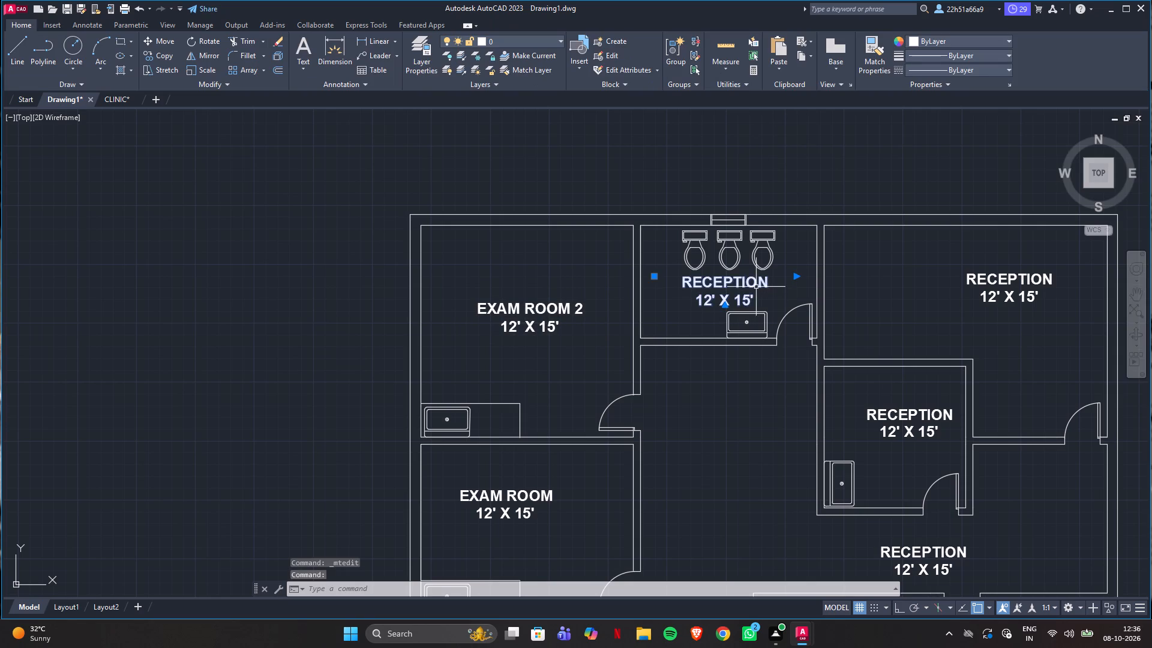
{"action": "key", "text": "ctrl+a"}
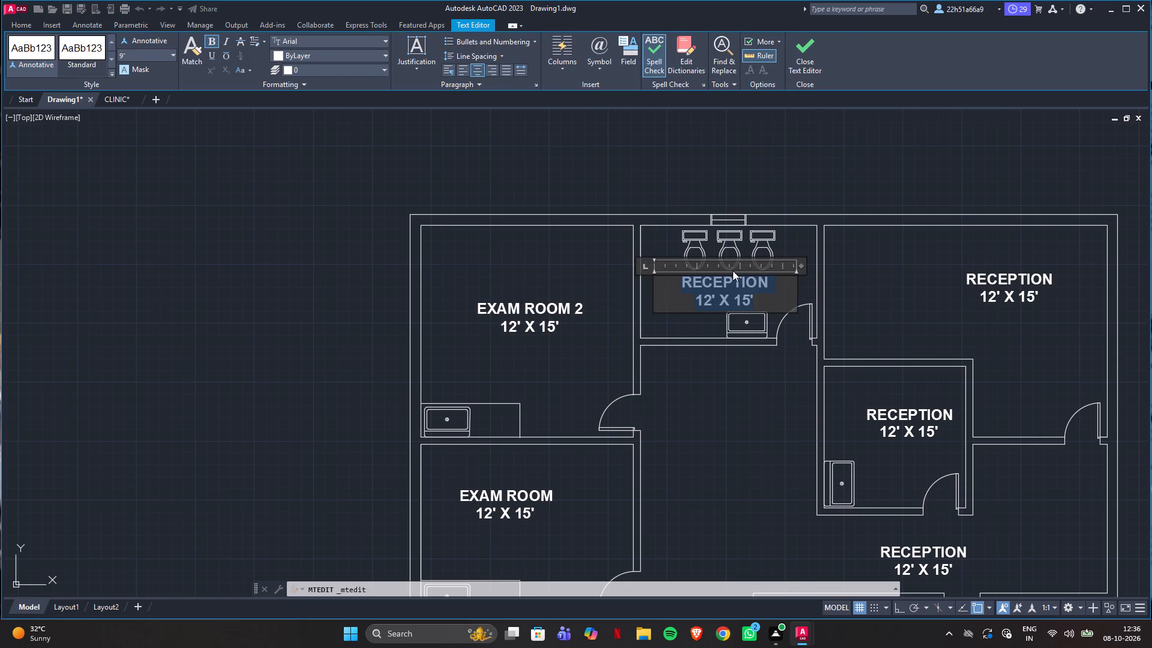
{"action": "type", "text": "TOILET"}
{"action": "key", "text": "space"}
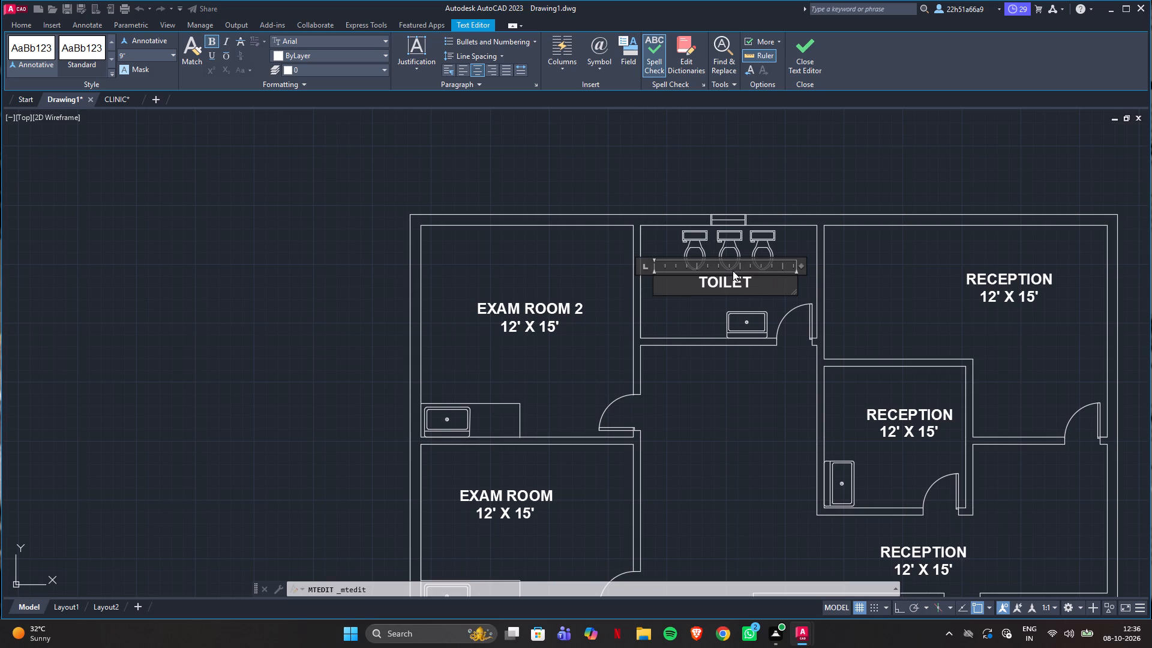
{"action": "key", "text": "2"}
{"action": "left_click", "coordinate": [817, 49]}
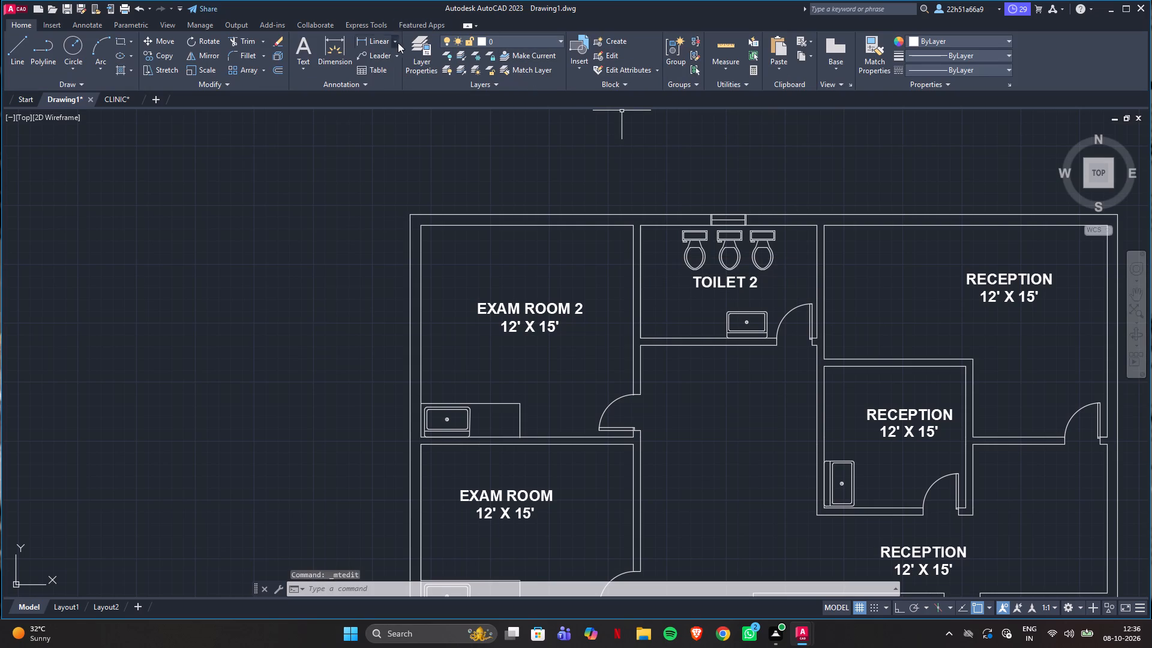
Check the three-toilet room's dimensions with Quick Measure and add 12' X 8' on a second line of its TOILET 2 label.
{"action": "left_click", "coordinate": [728, 47]}
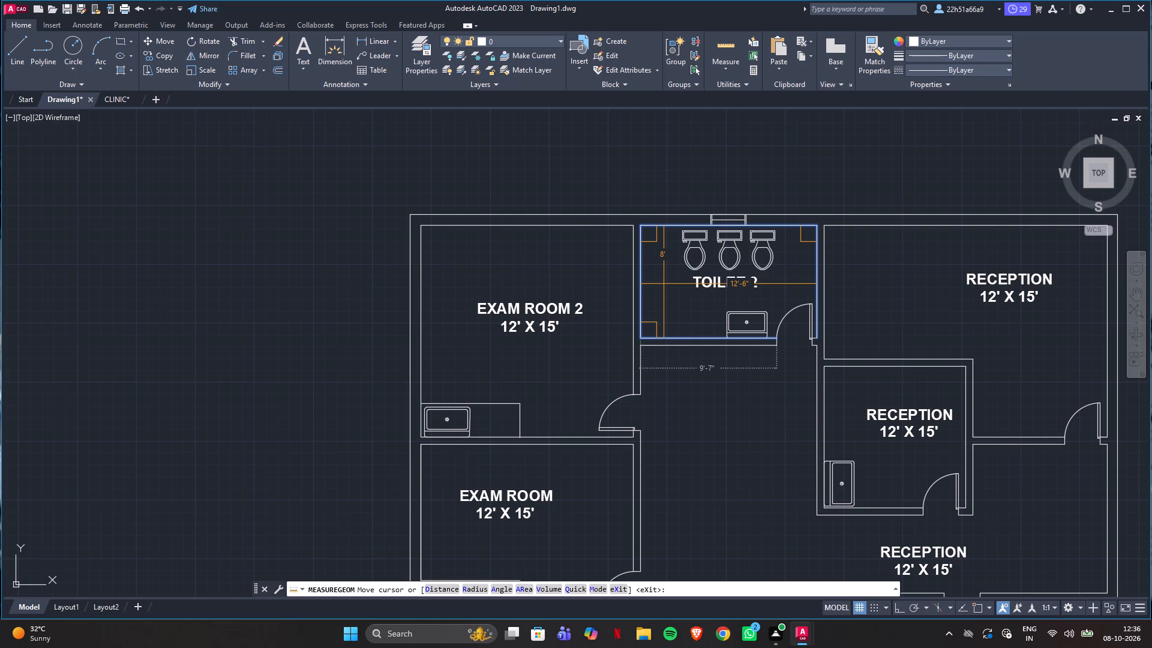
{"action": "key", "text": "Escape"}
{"action": "double_click", "coordinate": [715, 278]}
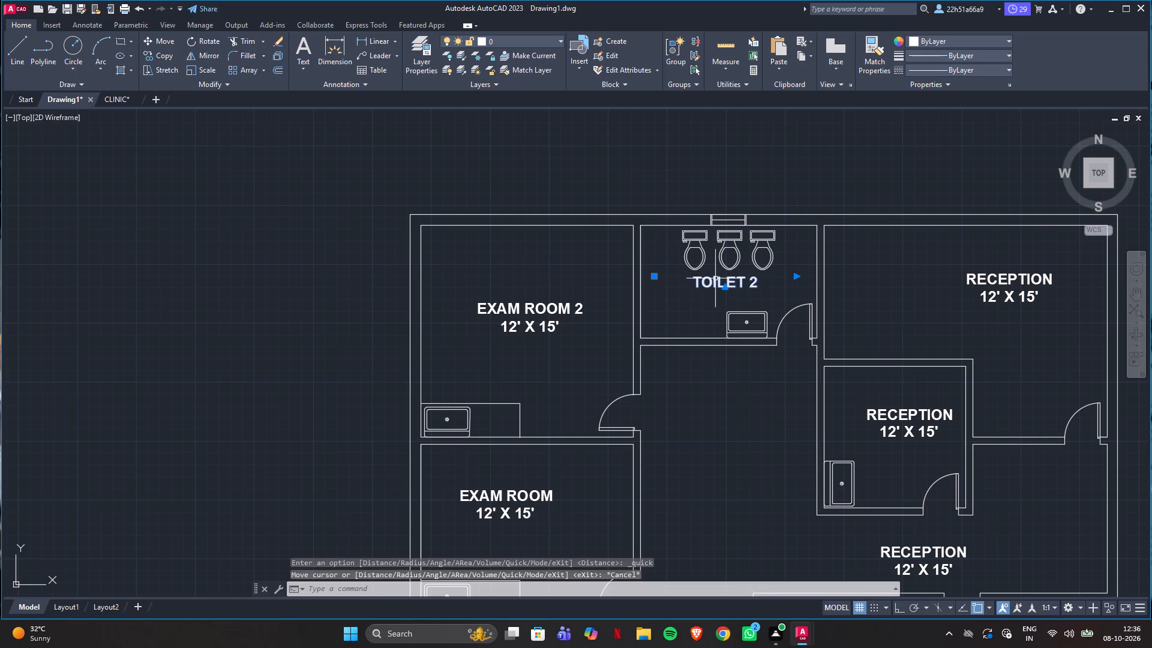
{"action": "left_click", "coordinate": [769, 279]}
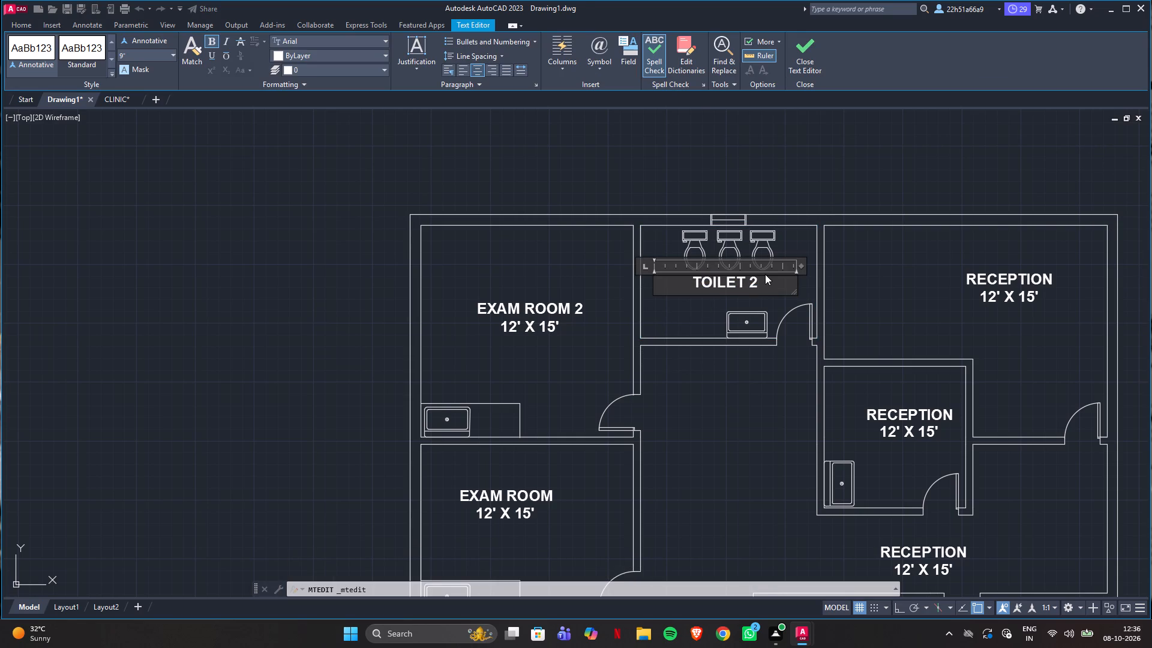
{"action": "key", "text": "shift+Return"}
{"action": "type", "text": "12' X"}
{"action": "key", "text": "space"}
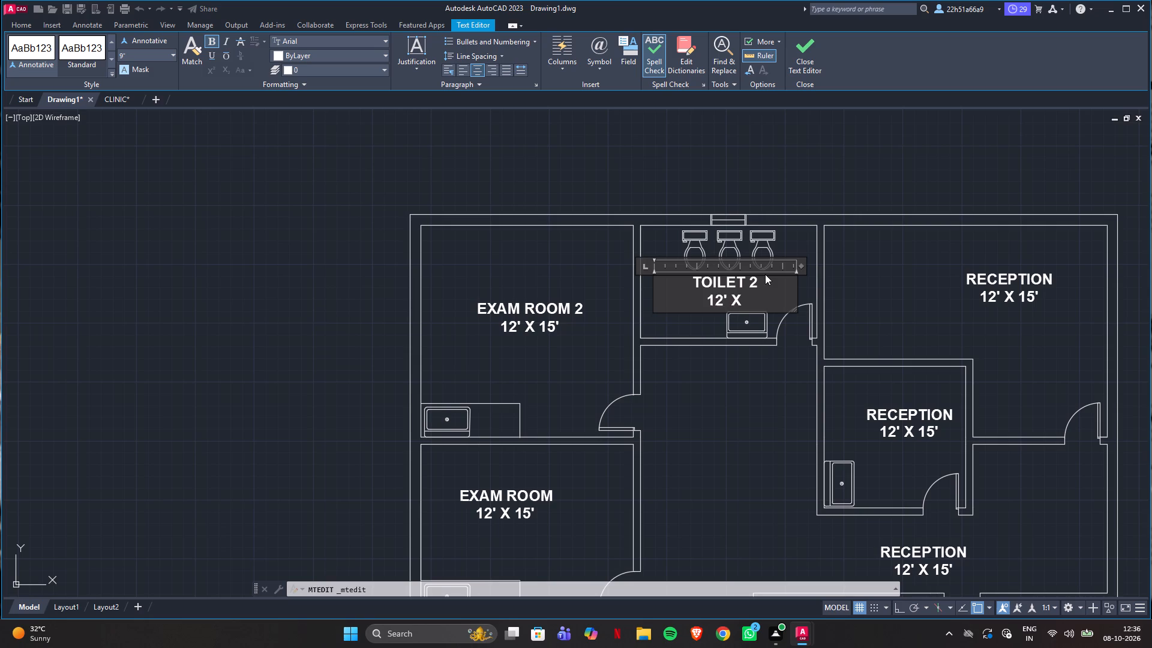
{"action": "type", "text": "8'"}
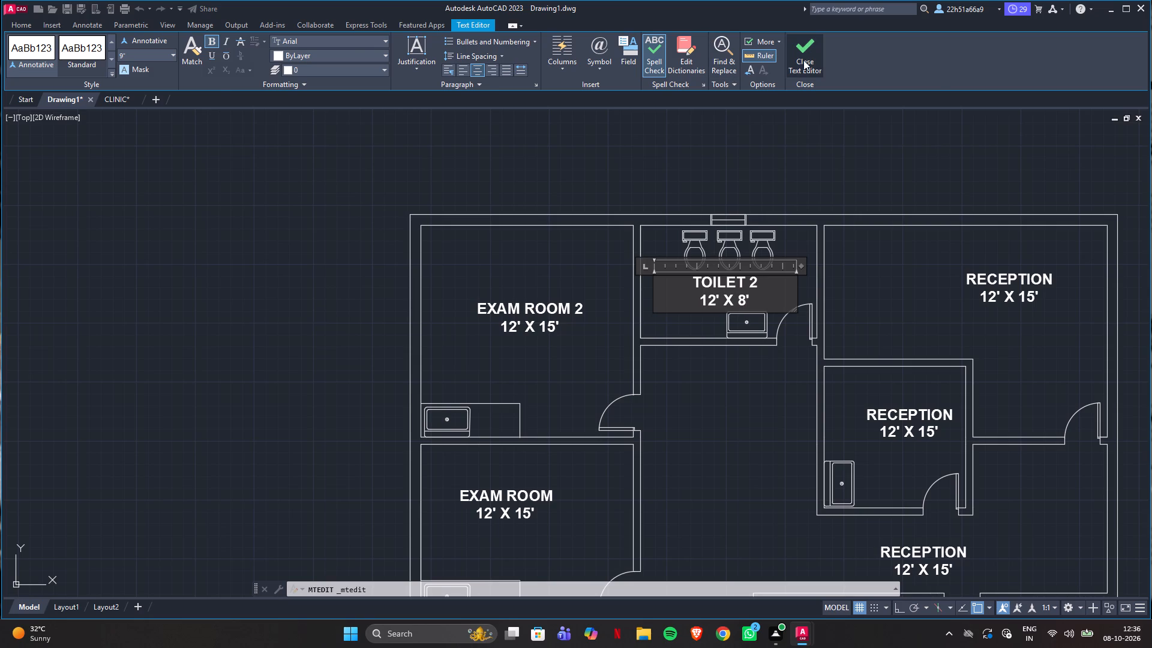
{"action": "left_click", "coordinate": [803, 60]}
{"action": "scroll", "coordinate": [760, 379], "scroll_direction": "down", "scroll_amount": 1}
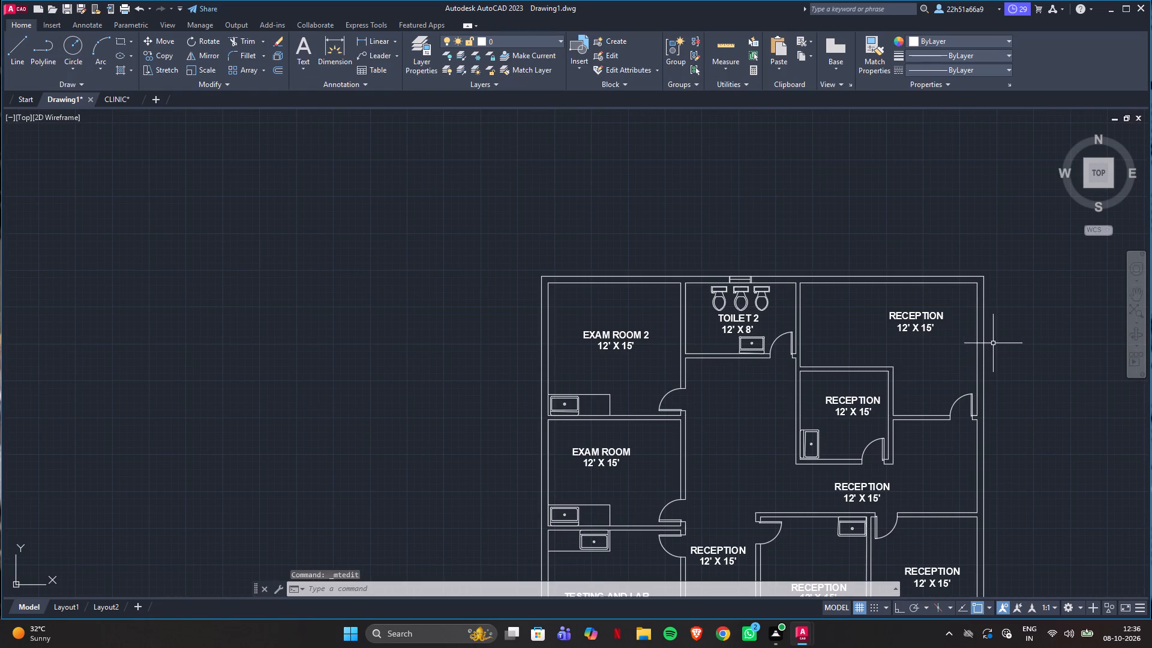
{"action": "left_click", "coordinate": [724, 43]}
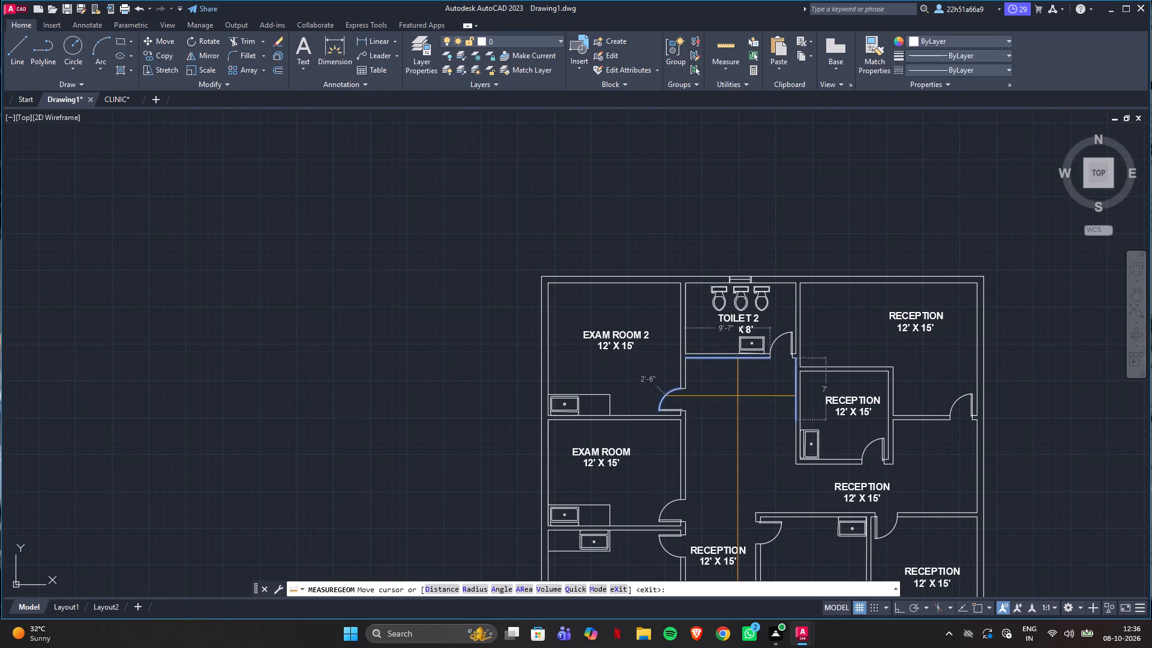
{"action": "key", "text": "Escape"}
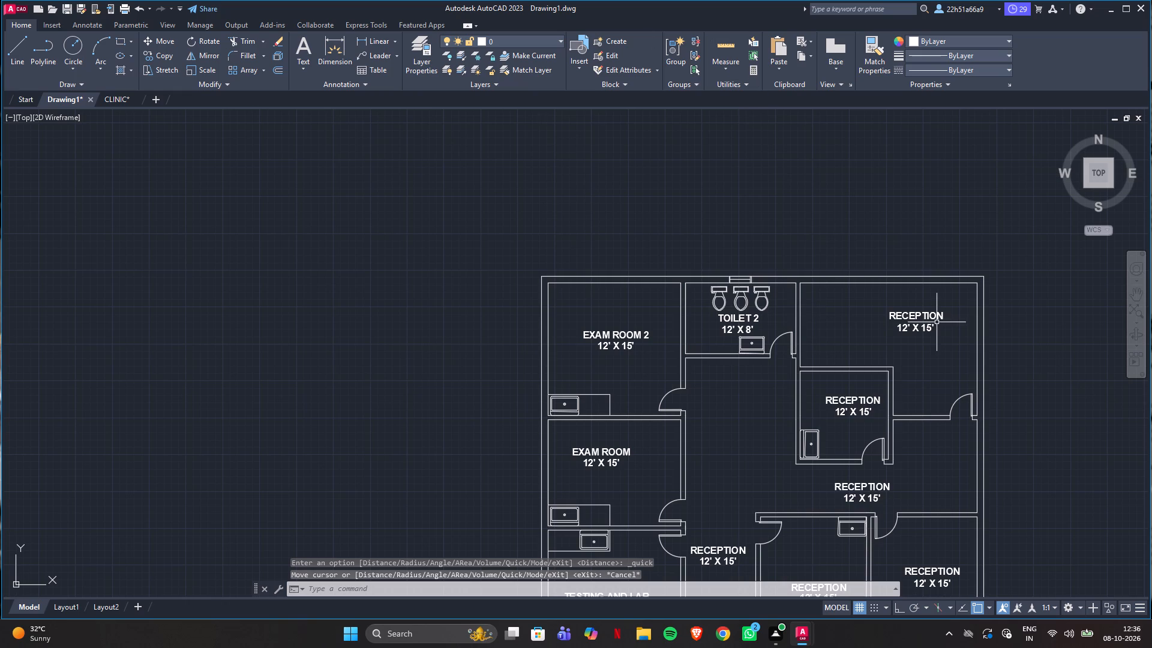
Using CLINIC as reference, replace the placeholder label in the large corner room beside TOILET 2 with X RAY ROOM and 20' X 20' beneath it.
{"action": "left_click", "coordinate": [117, 98]}
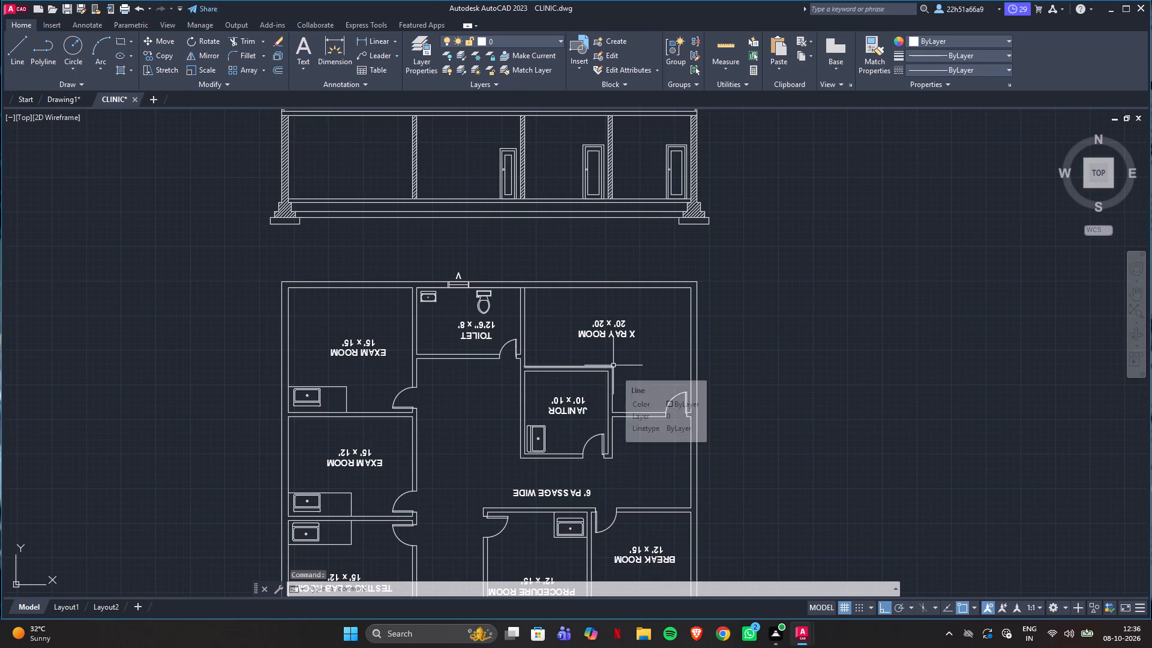
{"action": "scroll", "coordinate": [613, 362], "scroll_direction": "down", "scroll_amount": 1}
{"action": "scroll", "coordinate": [593, 391], "scroll_direction": "up", "scroll_amount": 2}
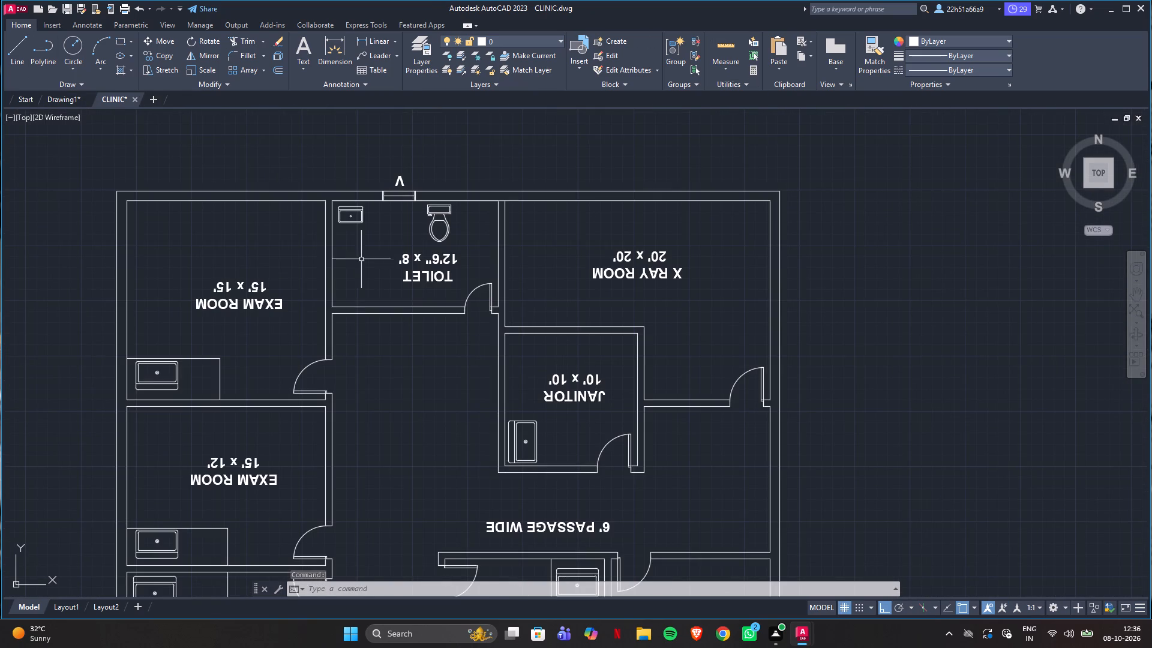
{"action": "left_click", "coordinate": [63, 100]}
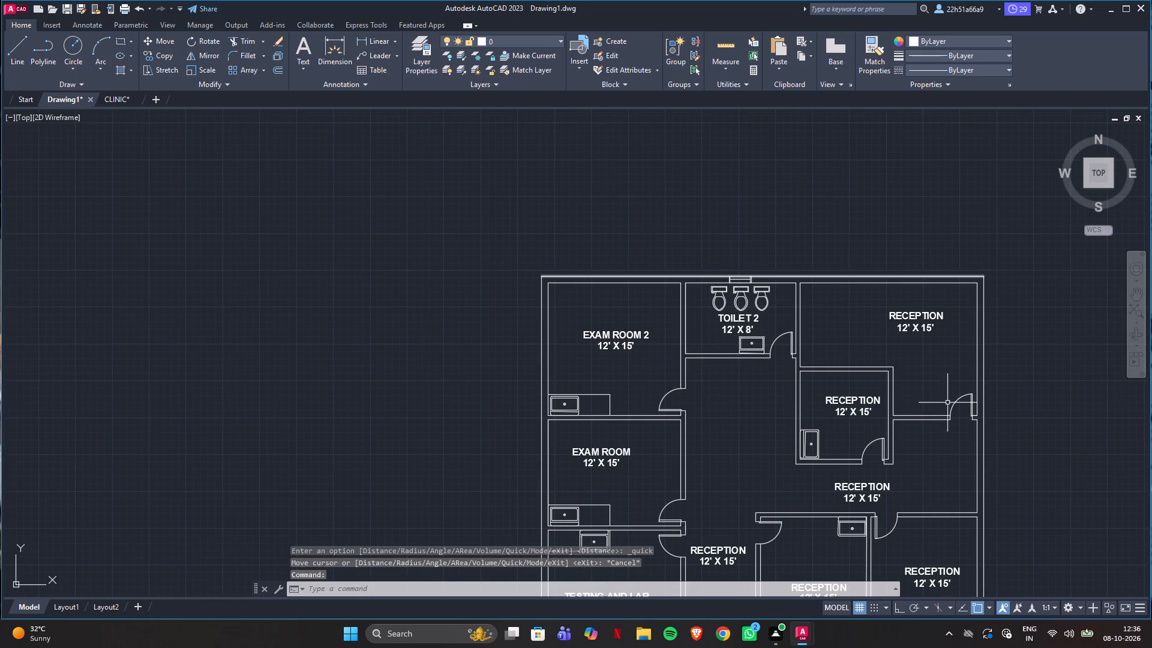
{"action": "double_click", "coordinate": [914, 322]}
{"action": "double_click", "coordinate": [917, 314]}
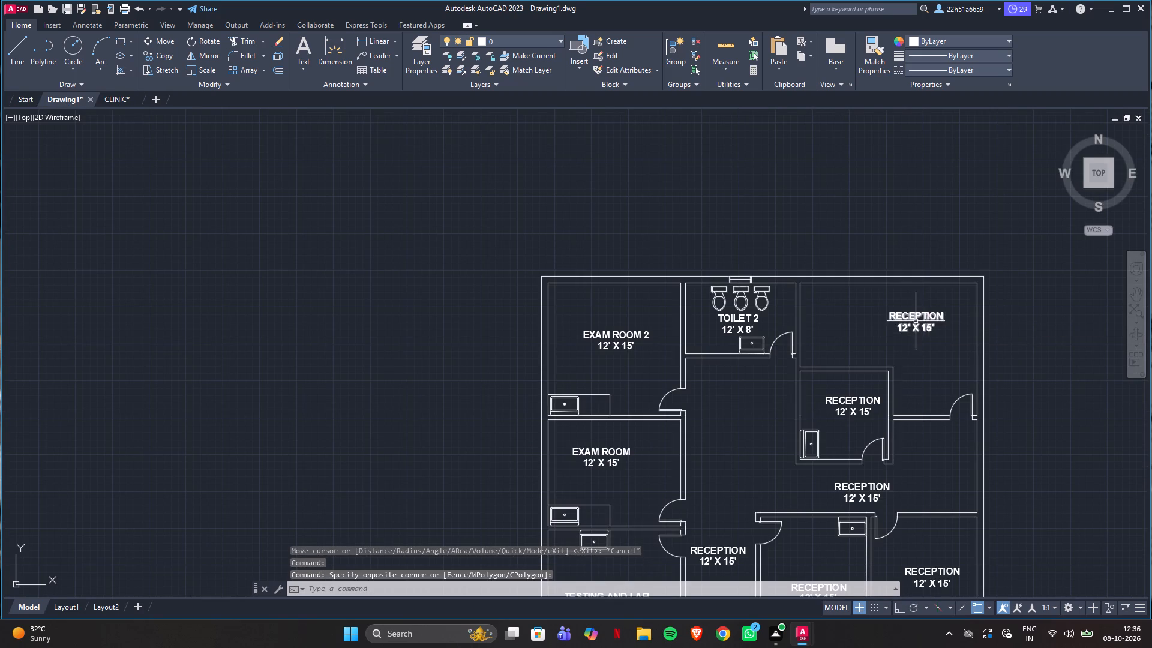
{"action": "double_click", "coordinate": [902, 315]}
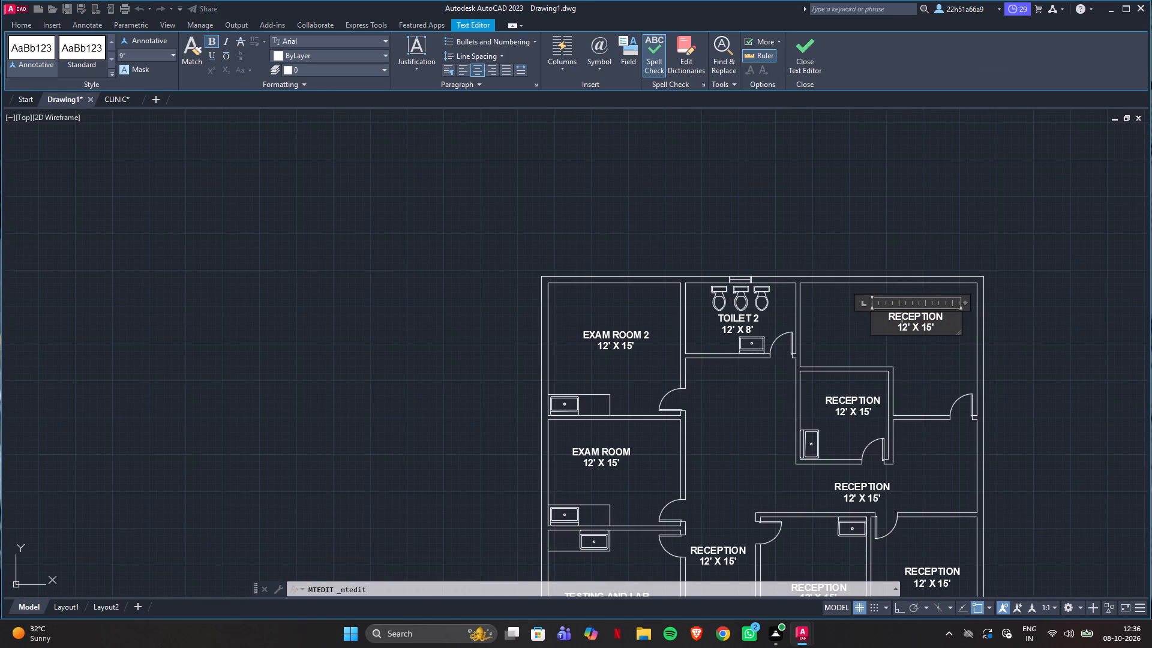
{"action": "key", "text": "ctrl+a"}
{"action": "type", "text": "X"}
{"action": "key", "text": "space"}
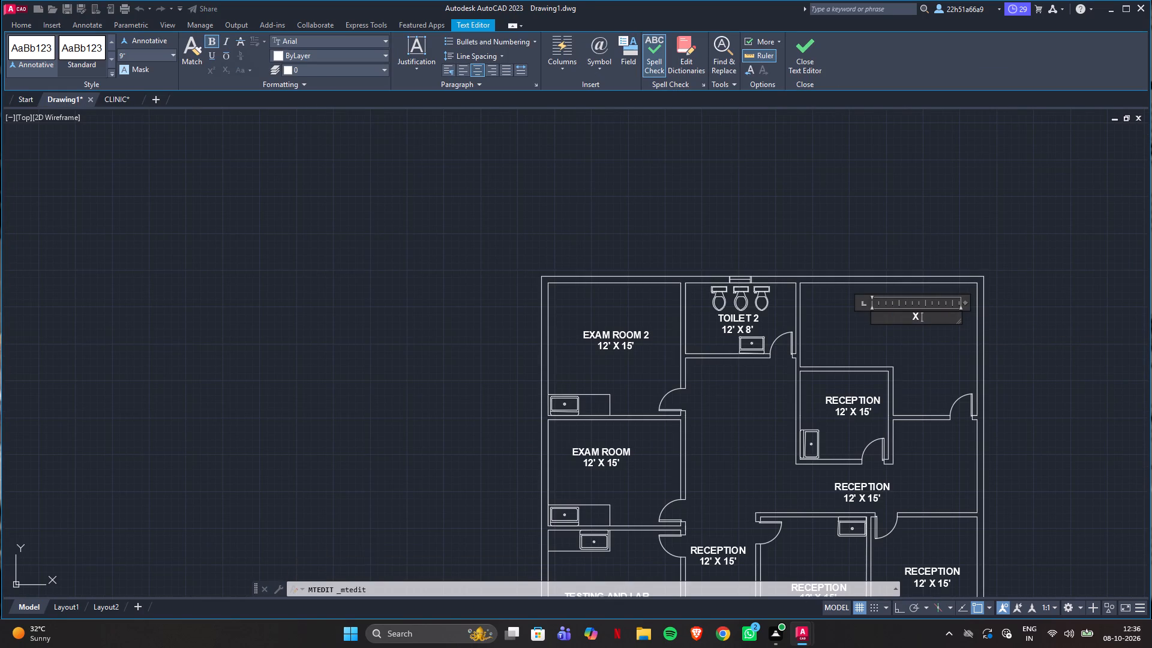
{"action": "type", "text": "RAY ROOM"}
{"action": "key", "text": "shift+Return"}
{"action": "type", "text": "20' X 29"}
{"action": "key", "text": "BackSpace"}
{"action": "type", "text": "0'"}
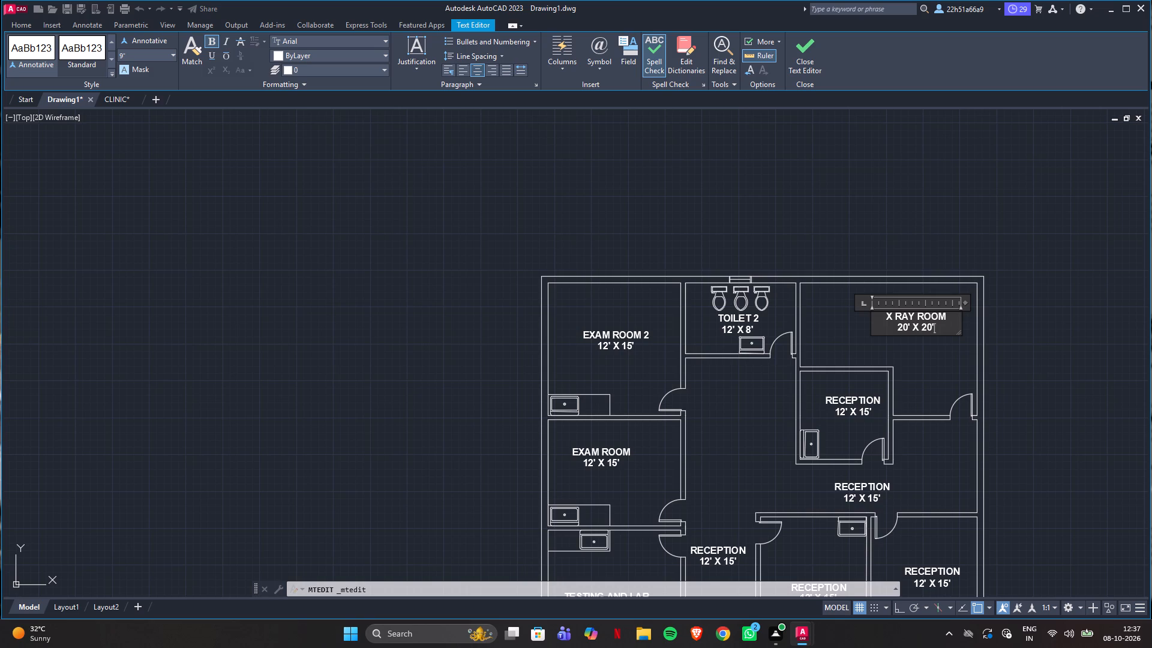
{"action": "left_click", "coordinate": [806, 61]}
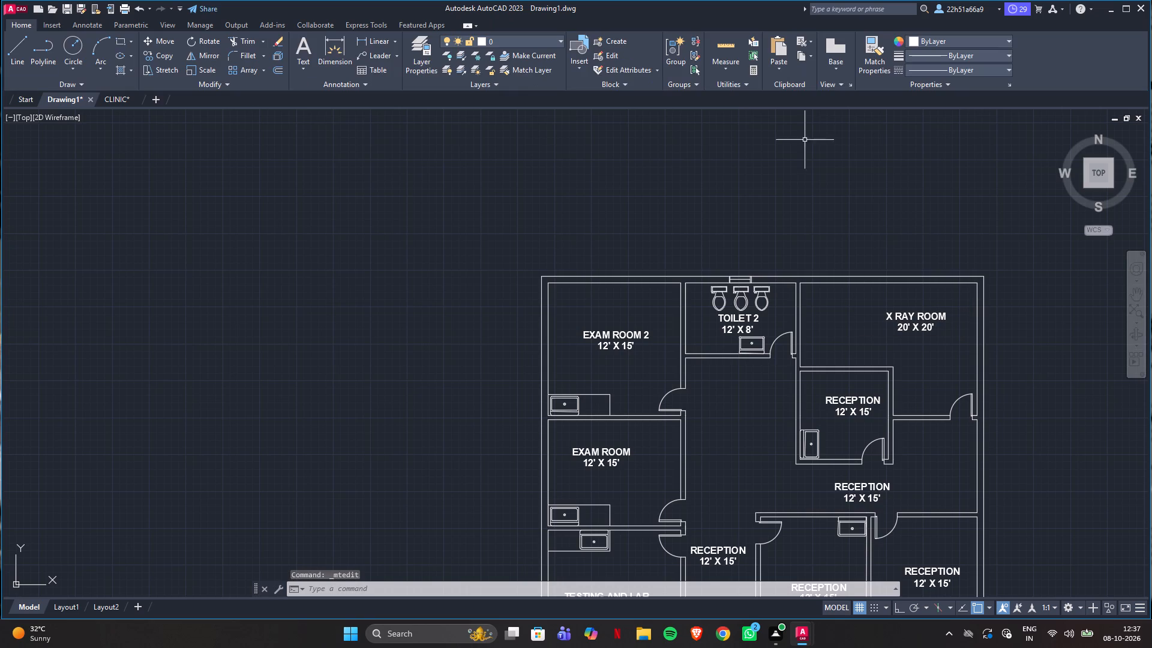
Rename the EXAM ROOM label below EXAM ROOM 2 as EXAM ROOM 1.
{"action": "double_click", "coordinate": [585, 450]}
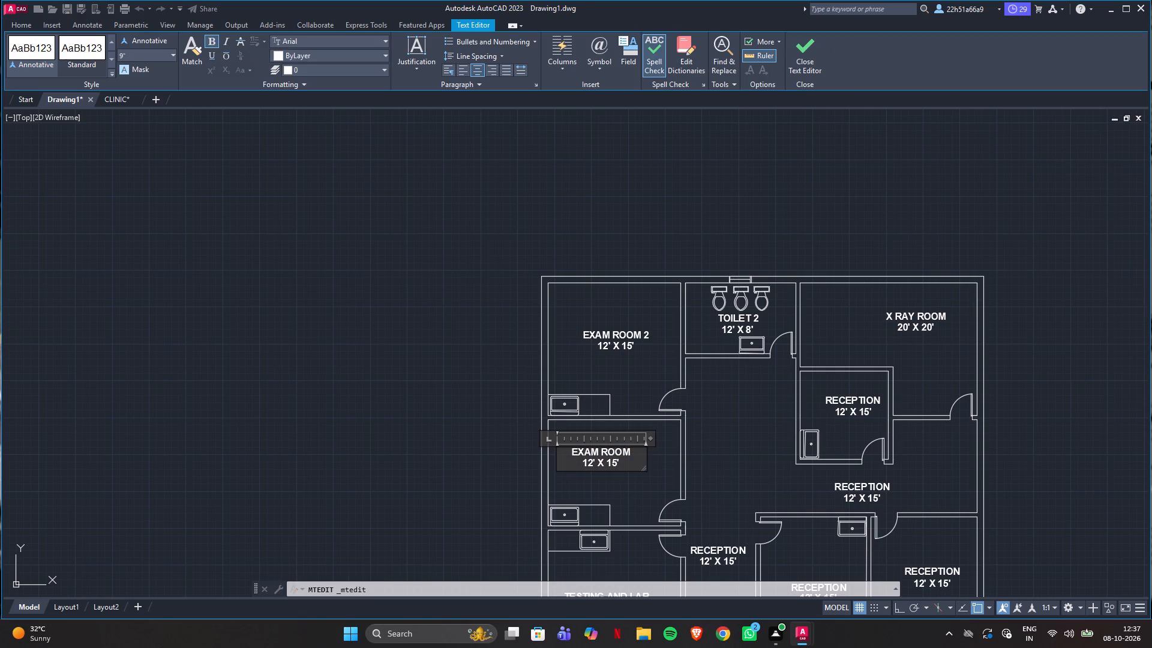
{"action": "left_click", "coordinate": [635, 454]}
{"action": "key", "text": "space"}
{"action": "type", "text": "1"}
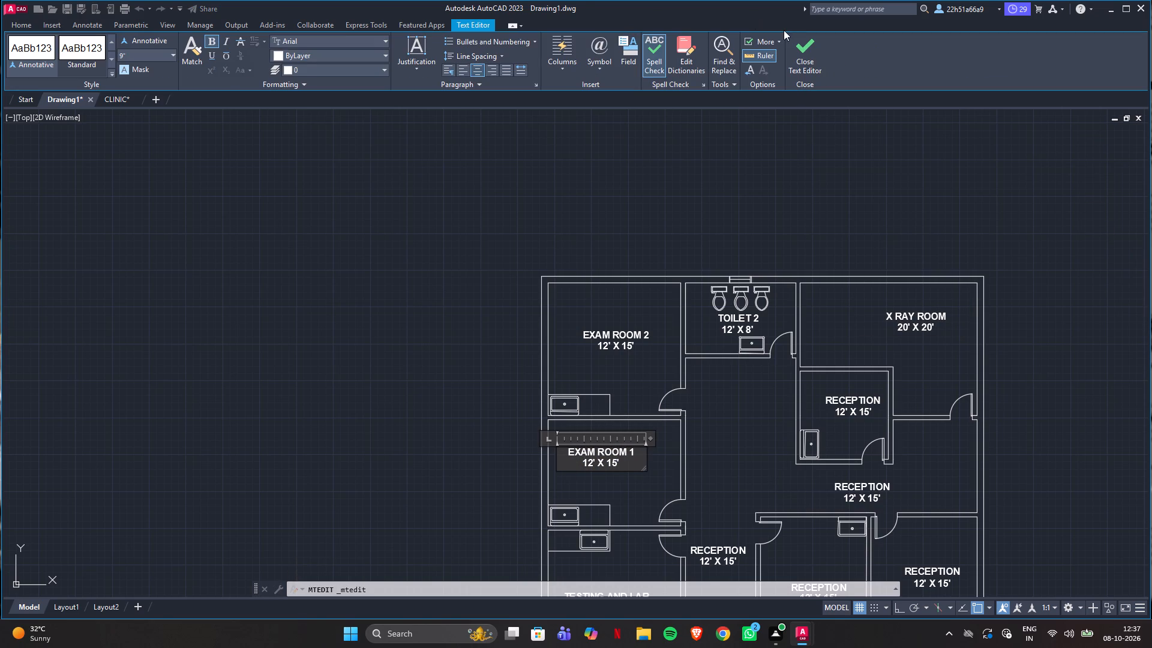
{"action": "left_click", "coordinate": [807, 45]}
Replace the placeholder label in the small room with a sink below X RAY ROOM with JANITOR and 10' X 10' beneath it.
{"action": "scroll", "coordinate": [841, 442], "scroll_direction": "down", "scroll_amount": 2}
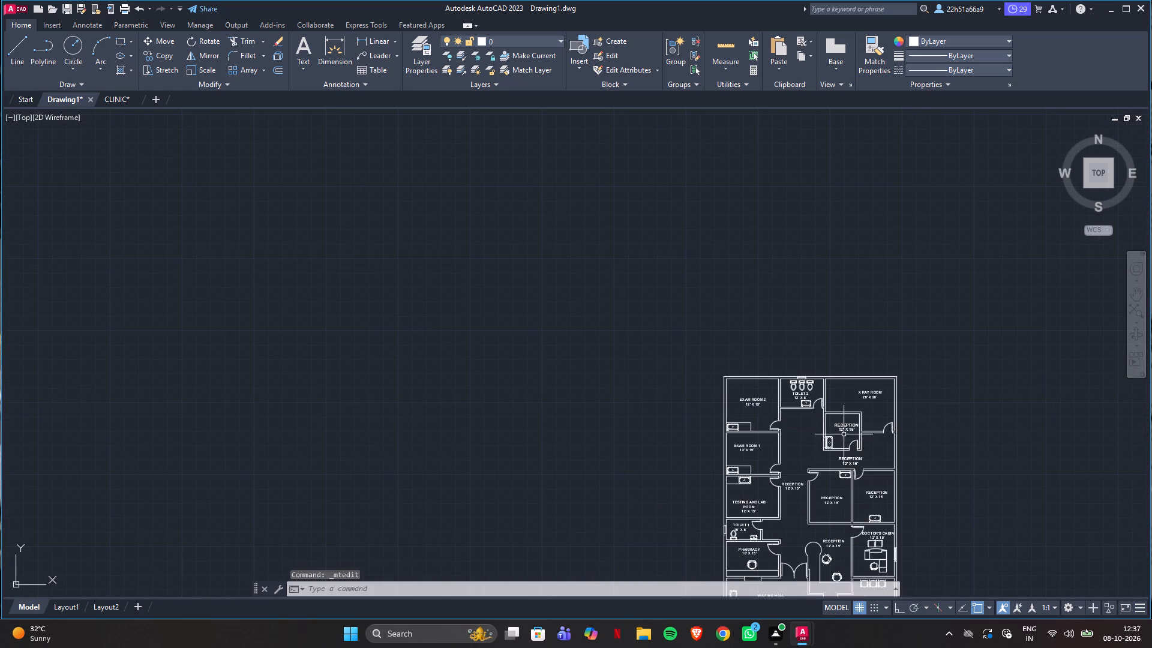
{"action": "scroll", "coordinate": [855, 493], "scroll_direction": "up", "scroll_amount": 1}
{"action": "double_click", "coordinate": [846, 389]}
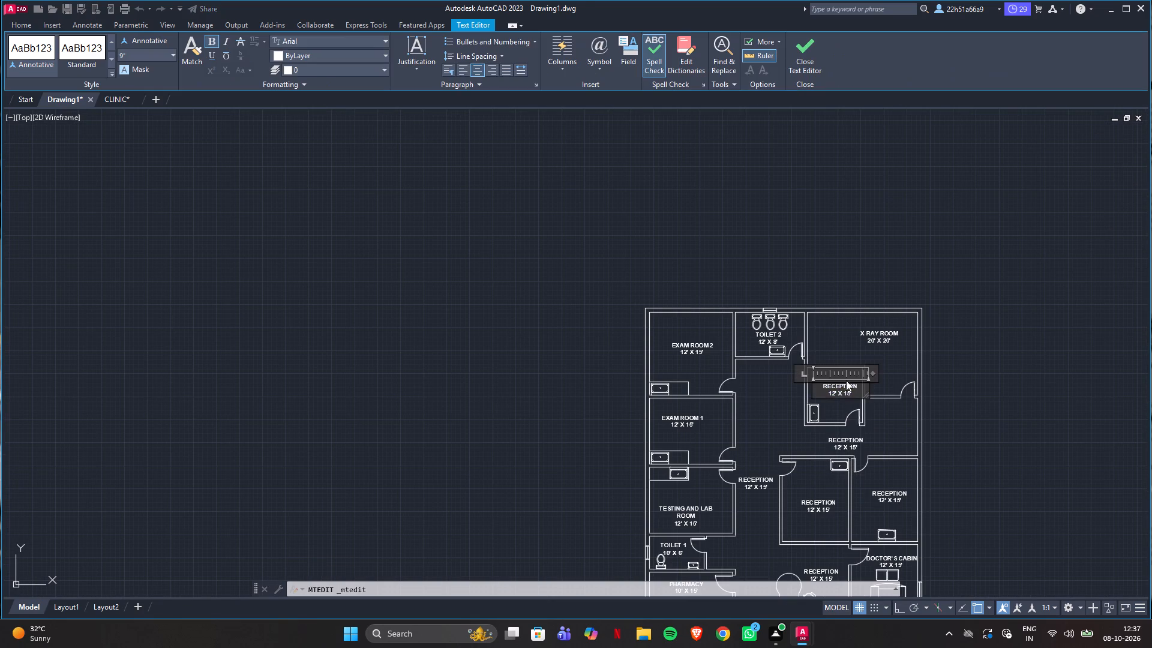
{"action": "key", "text": "ctrl+a"}
{"action": "type", "text": "JA"}
{"action": "type", "text": "NITOR"}
{"action": "key", "text": "shift+Return"}
{"action": "type", "text": "10' X"}
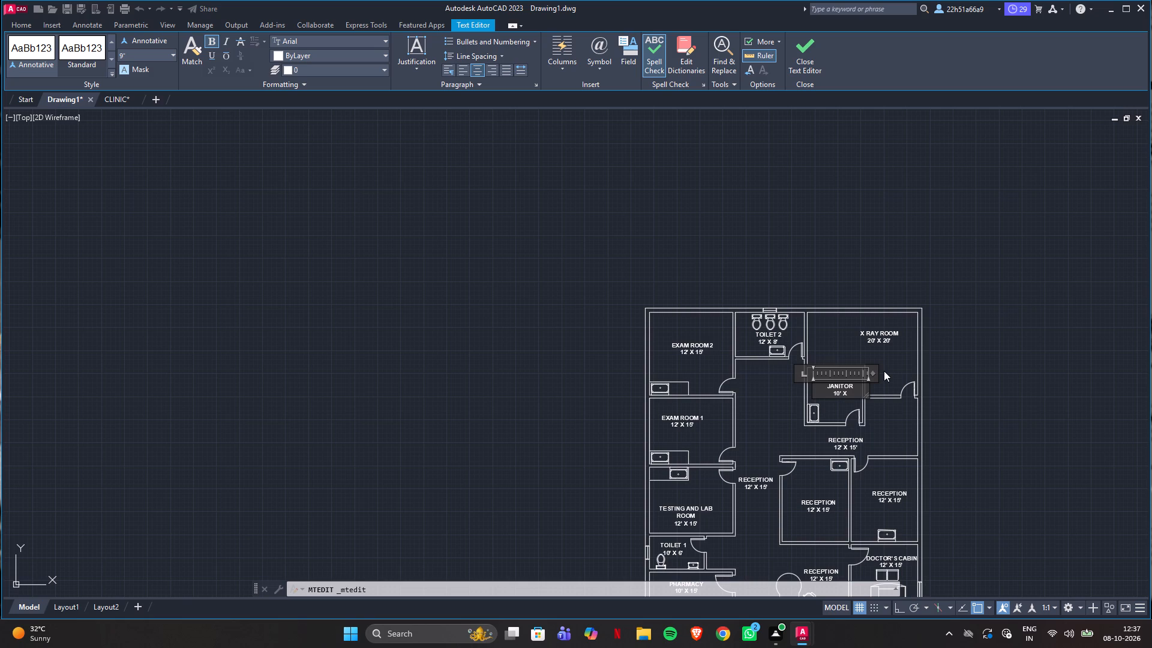
{"action": "key", "text": "space"}
{"action": "type", "text": "1"}
{"action": "key", "text": "9"}
{"action": "key", "text": "BackSpace"}
{"action": "key", "text": "0"}
{"action": "key", "text": "apostrophe"}
{"action": "left_click", "coordinate": [802, 58]}
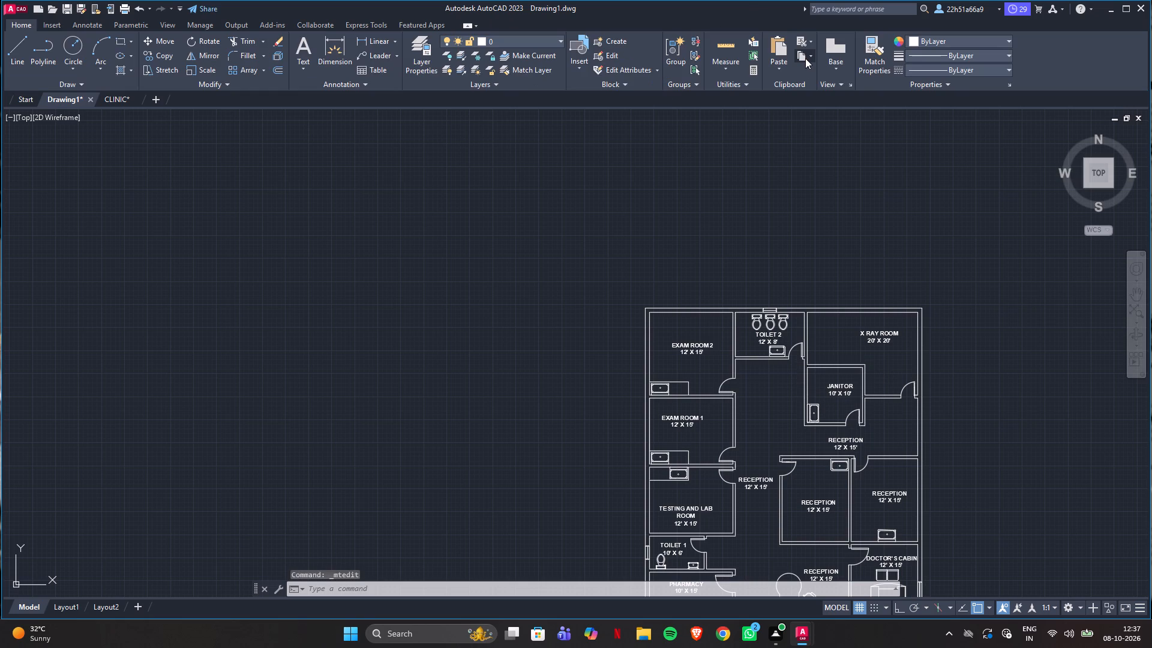
After checking CLINIC, replace the placeholder label in the room above DOCTOR'S CABIN with BREAK ROOM and 12' X 15' beneath it.
{"action": "scroll", "coordinate": [791, 442], "scroll_direction": "down", "scroll_amount": 1}
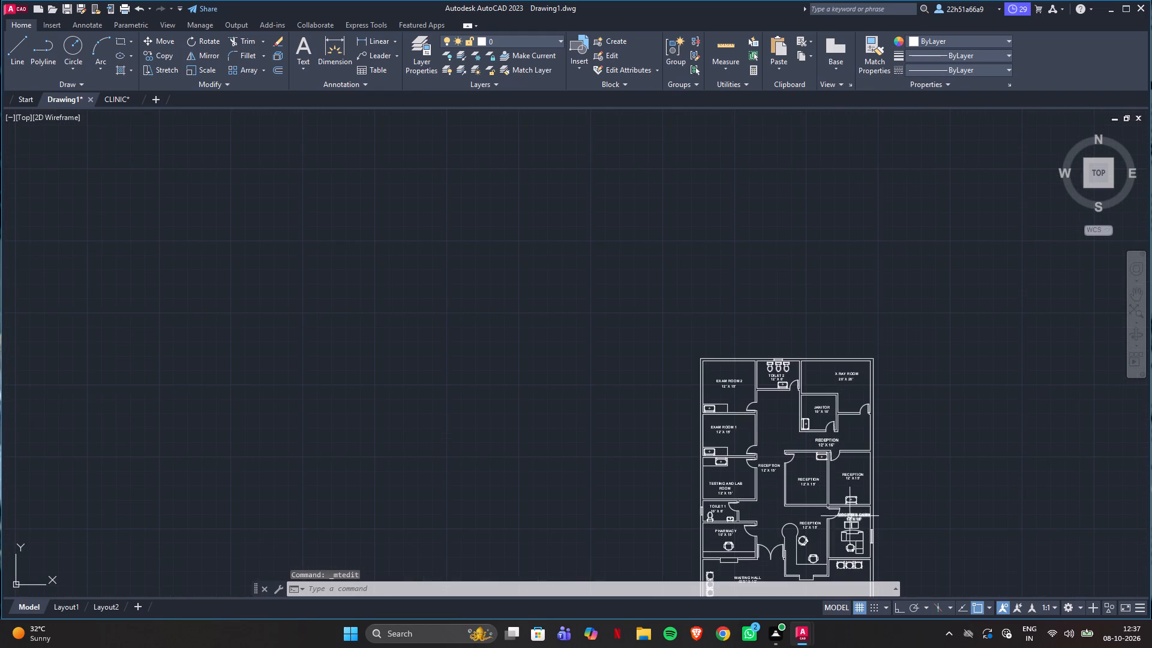
{"action": "scroll", "coordinate": [850, 516], "scroll_direction": "up", "scroll_amount": 2}
{"action": "scroll", "coordinate": [767, 365], "scroll_direction": "down", "scroll_amount": 2}
{"action": "scroll", "coordinate": [769, 484], "scroll_direction": "up", "scroll_amount": 2}
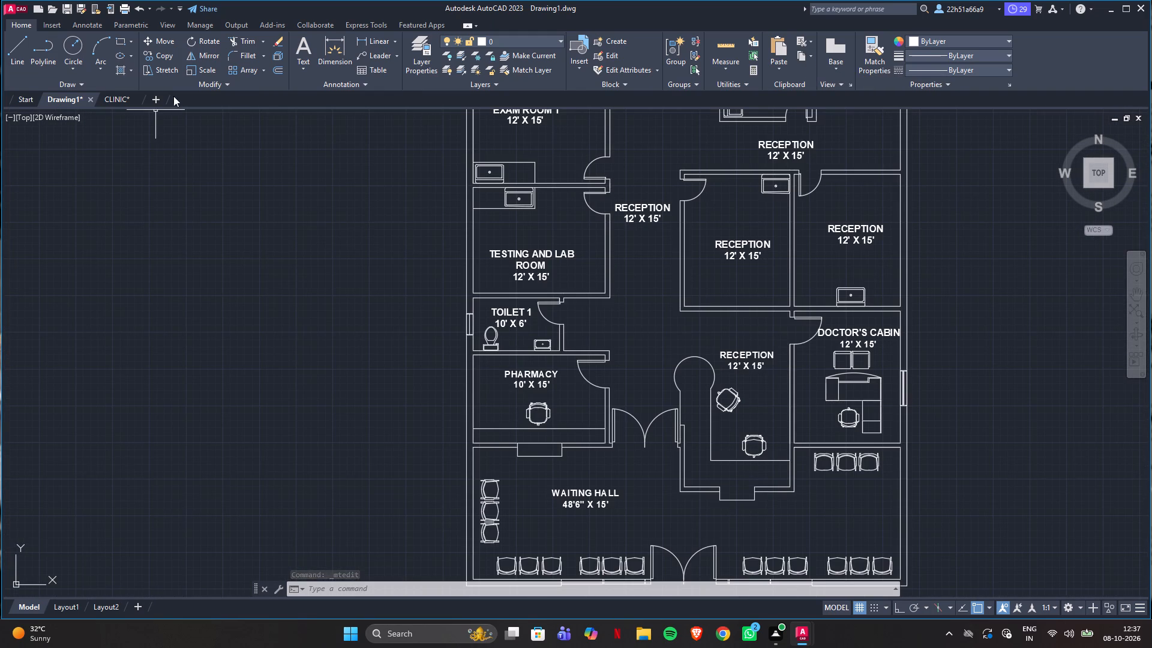
{"action": "left_click", "coordinate": [113, 96]}
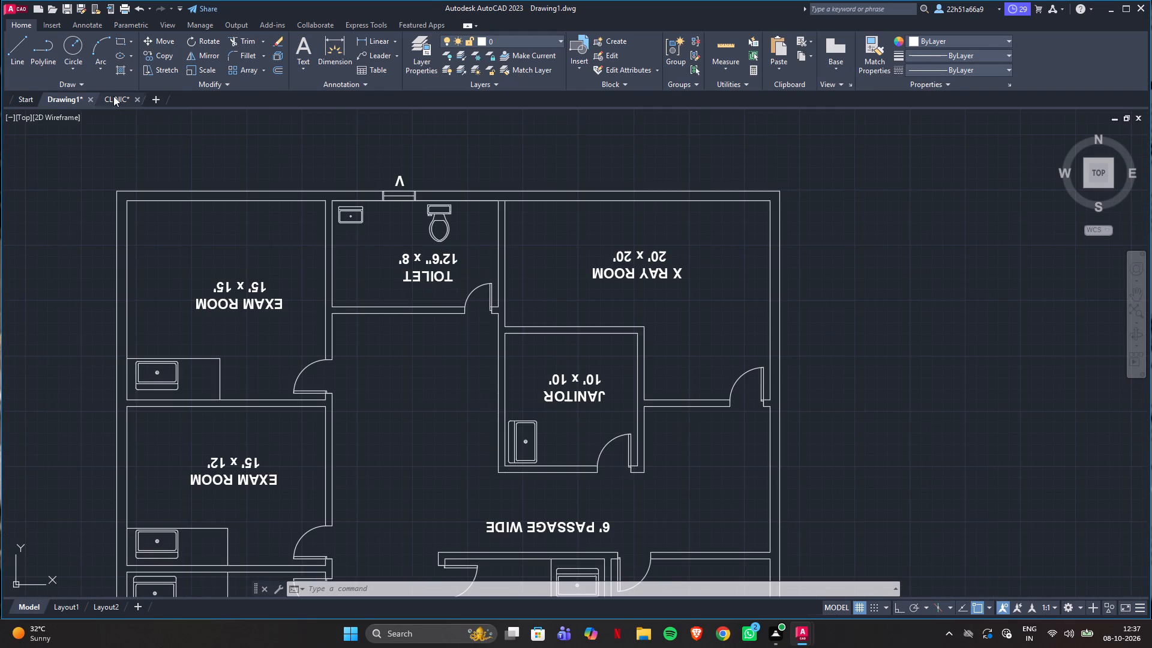
{"action": "scroll", "coordinate": [407, 271], "scroll_direction": "down", "scroll_amount": 4}
{"action": "scroll", "coordinate": [424, 349], "scroll_direction": "up", "scroll_amount": 3}
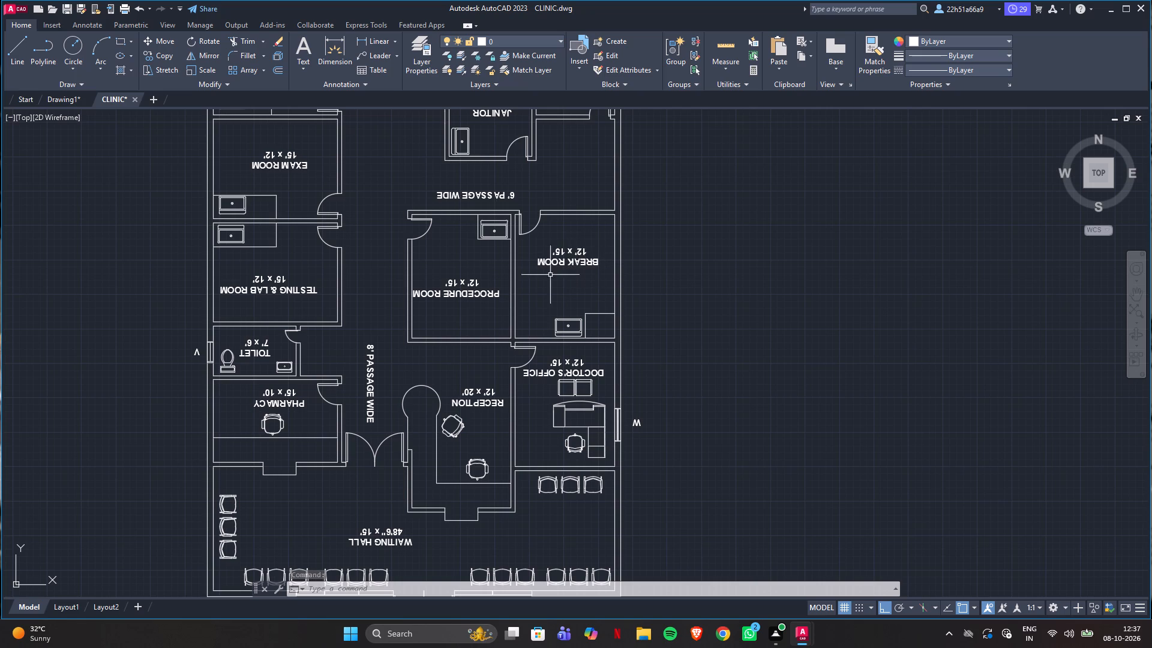
{"action": "left_click", "coordinate": [65, 101]}
{"action": "double_click", "coordinate": [855, 233]}
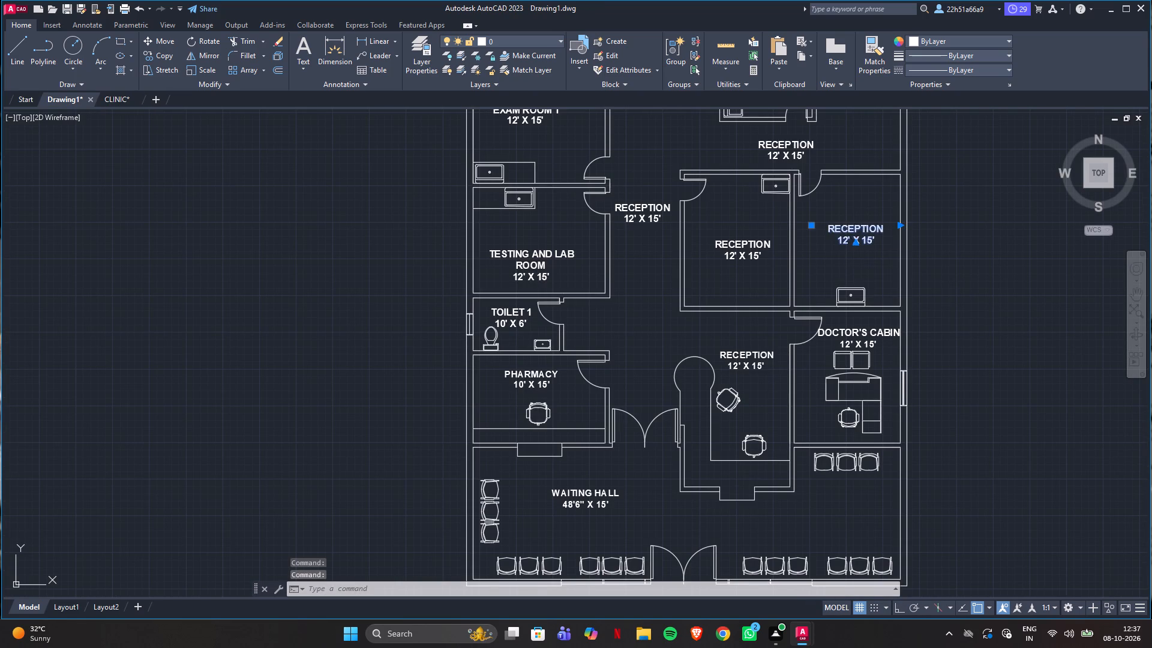
{"action": "key", "text": "ctrl+a"}
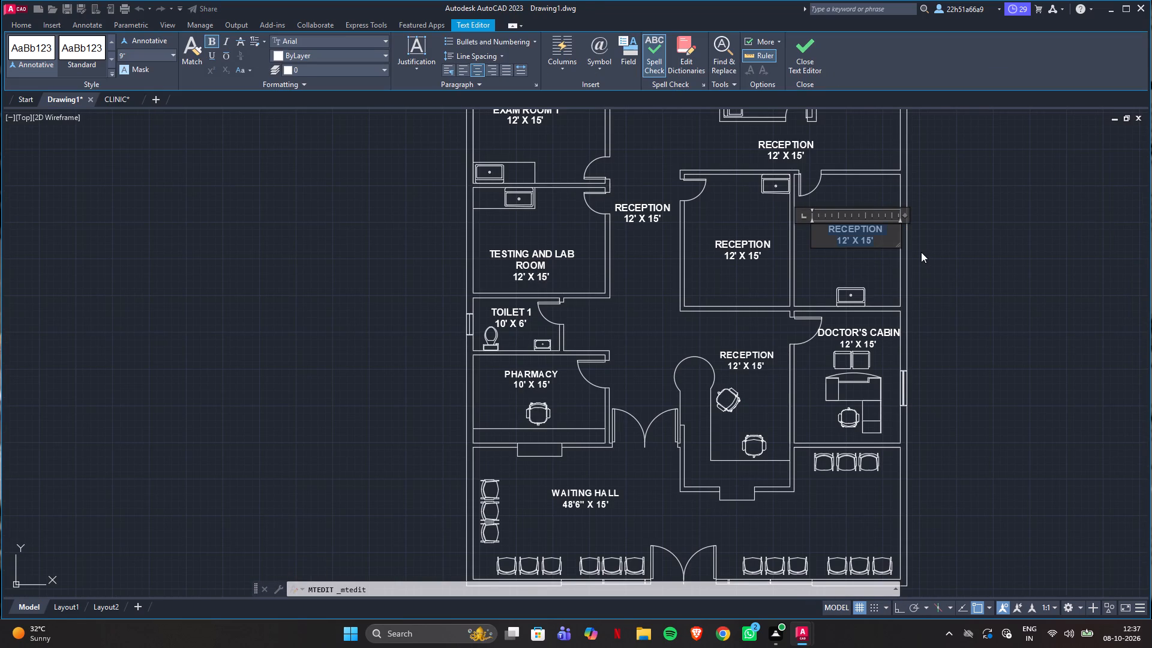
{"action": "type", "text": "BREAK O"}
{"action": "key", "text": "BackSpace"}
{"action": "type", "text": "ROOM"}
{"action": "key", "text": "shift+Return"}
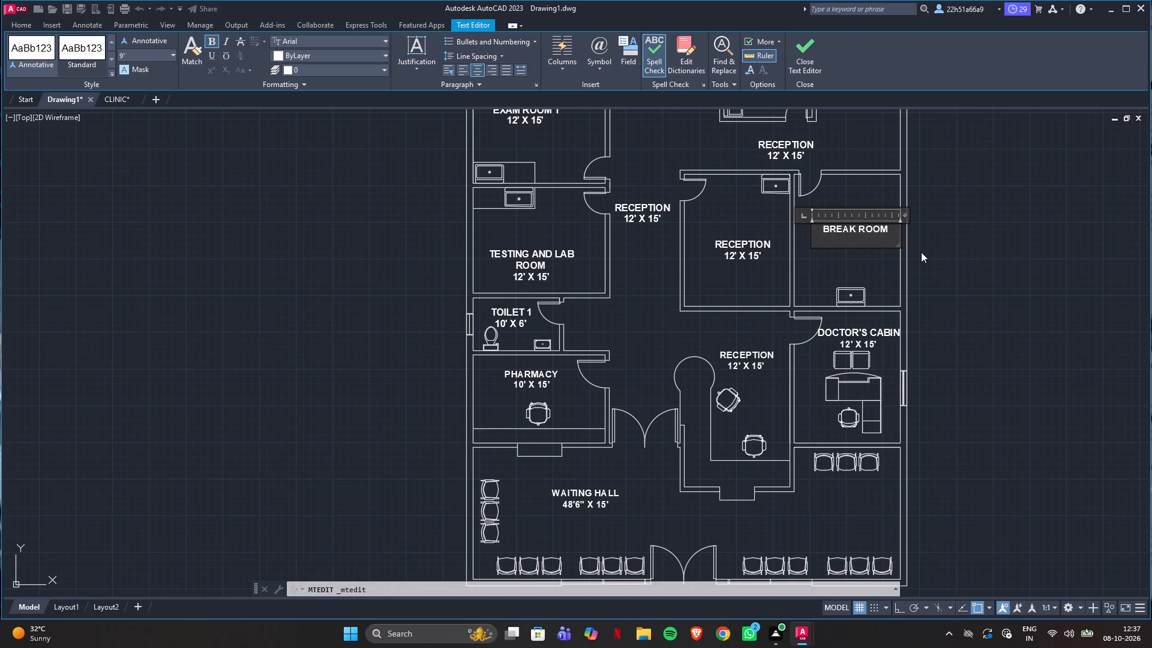
{"action": "type", "text": "12' X 15"}
{"action": "key", "text": "apostrophe"}
{"action": "left_click", "coordinate": [814, 52]}
Replace the placeholder label in the room adjoining BREAK ROOM with PROCEDURE ROOM and 12' X 15' beneath it.
{"action": "double_click", "coordinate": [748, 254]}
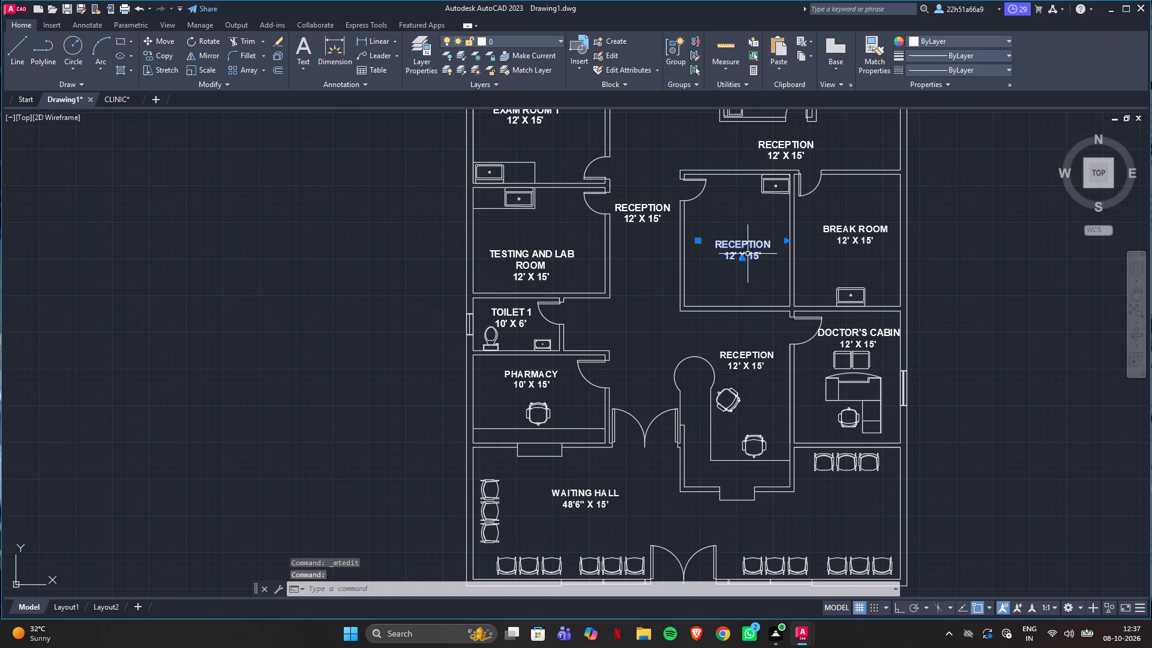
{"action": "key", "text": "ctrl+a"}
{"action": "type", "text": "PROCEDURE ROOM"}
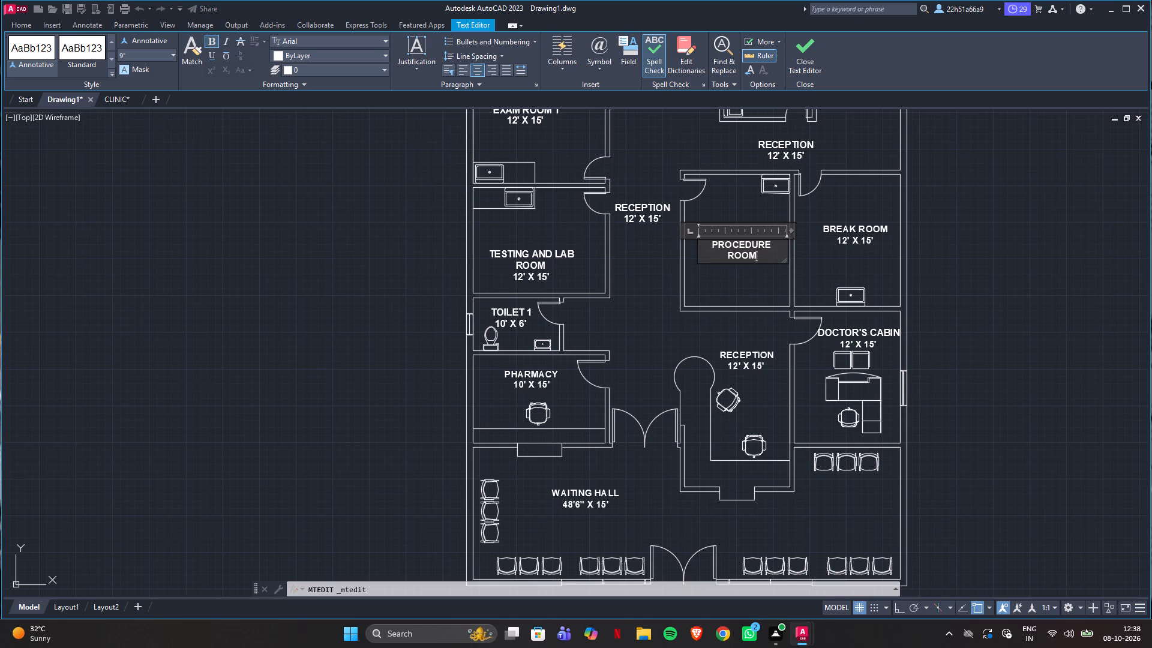
{"action": "key", "text": "shift+Return"}
{"action": "type", "text": "12' X 15"}
{"action": "key", "text": "apostrophe"}
{"action": "left_click", "coordinate": [803, 39]}
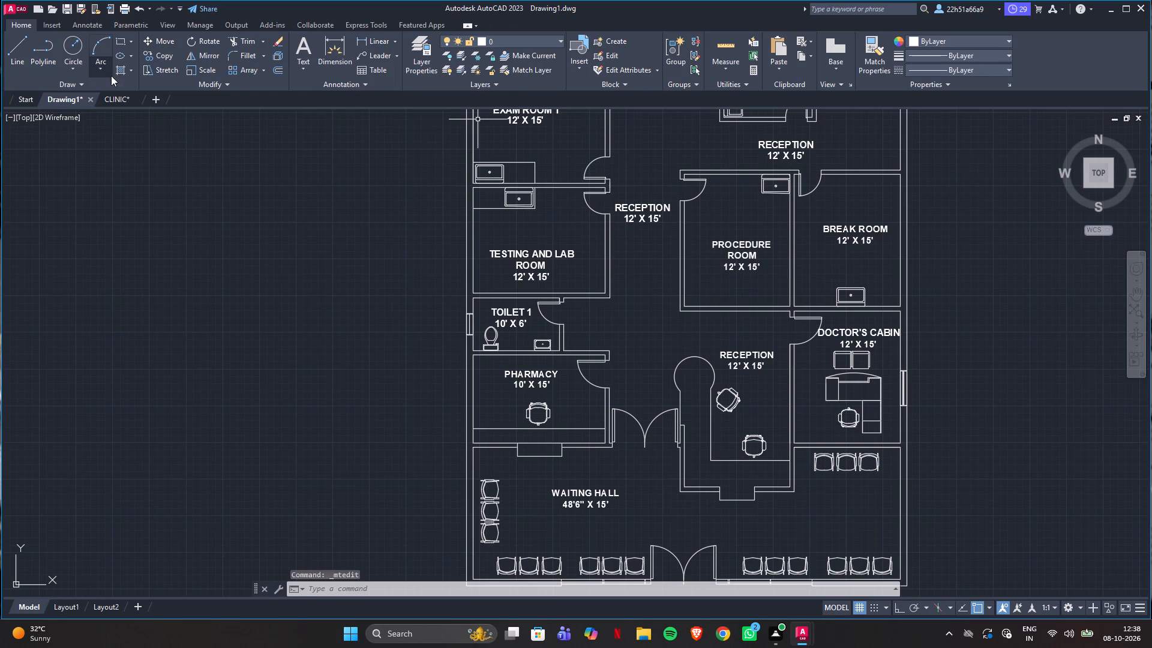
After checking CLINIC, replace the placeholder label in the corridor between TESTING AND LAB ROOM and PROCEDURE ROOM with 8' PASSAGE WIDE.
{"action": "left_click", "coordinate": [119, 101]}
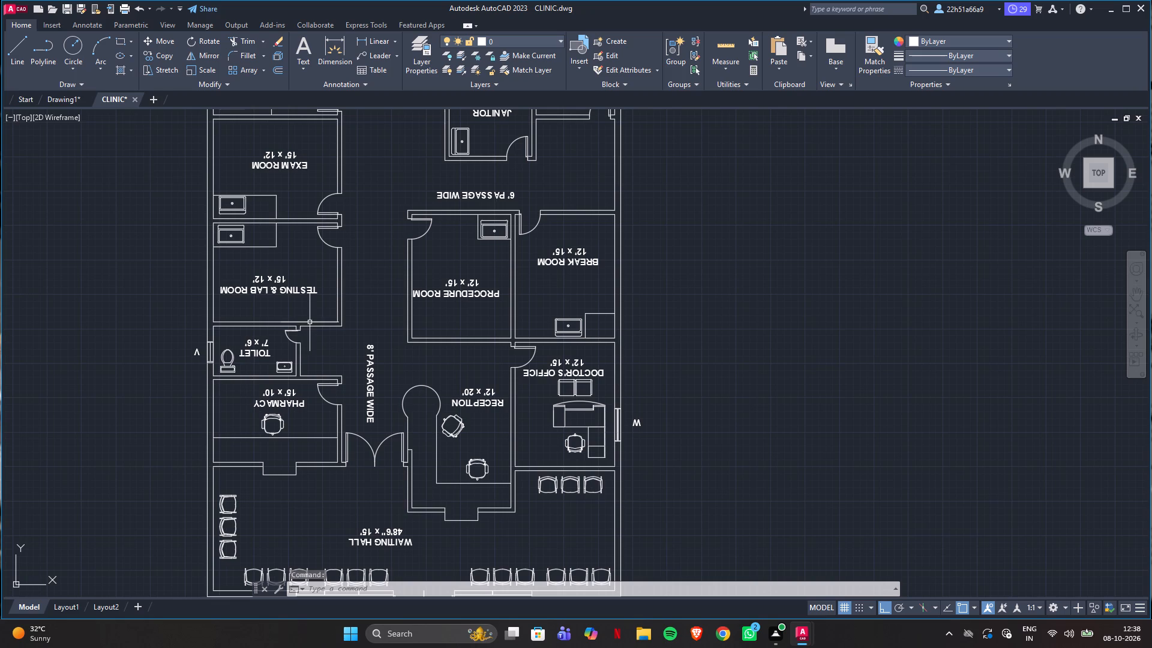
{"action": "left_click", "coordinate": [57, 94]}
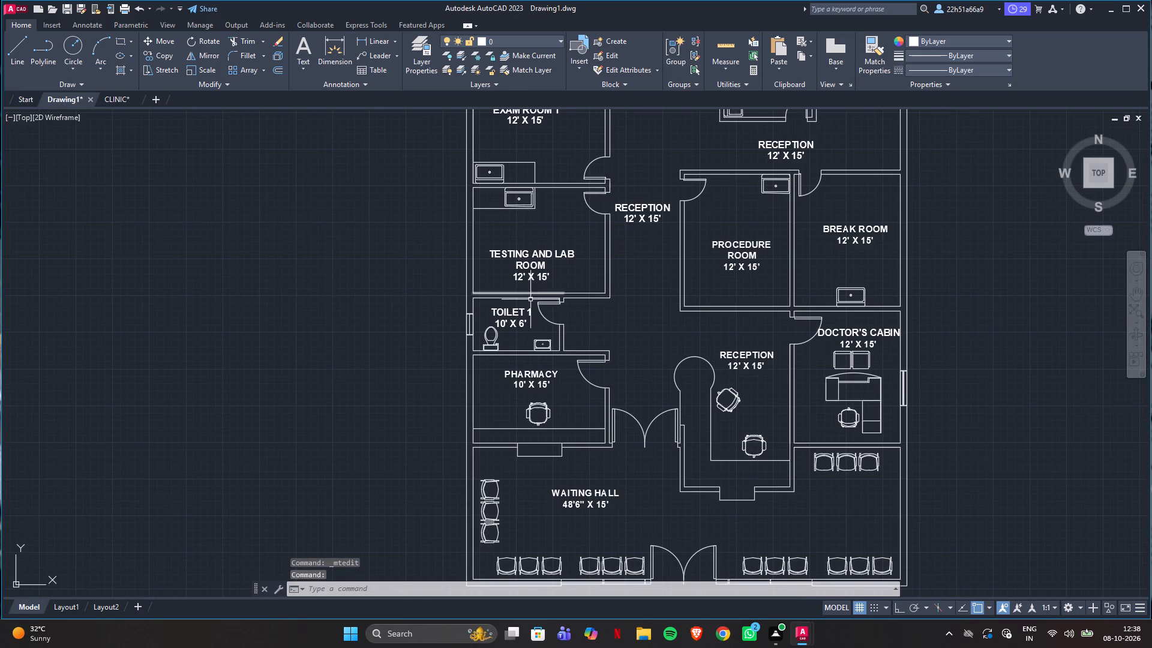
{"action": "double_click", "coordinate": [649, 211]}
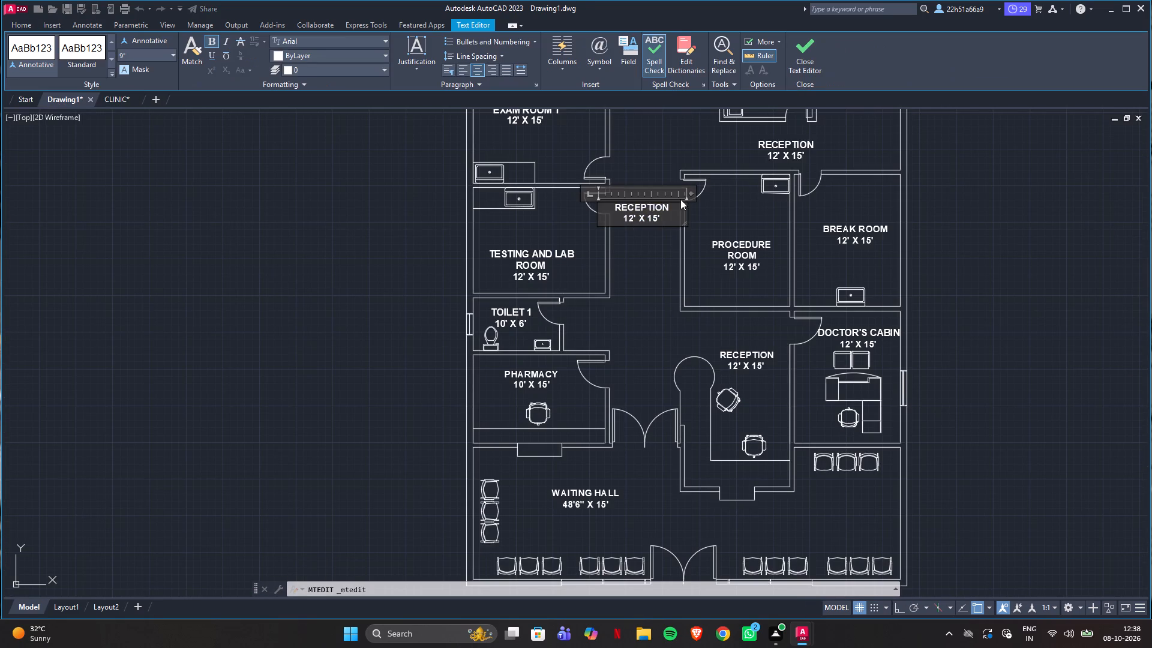
{"action": "key", "text": "ctrl+a"}
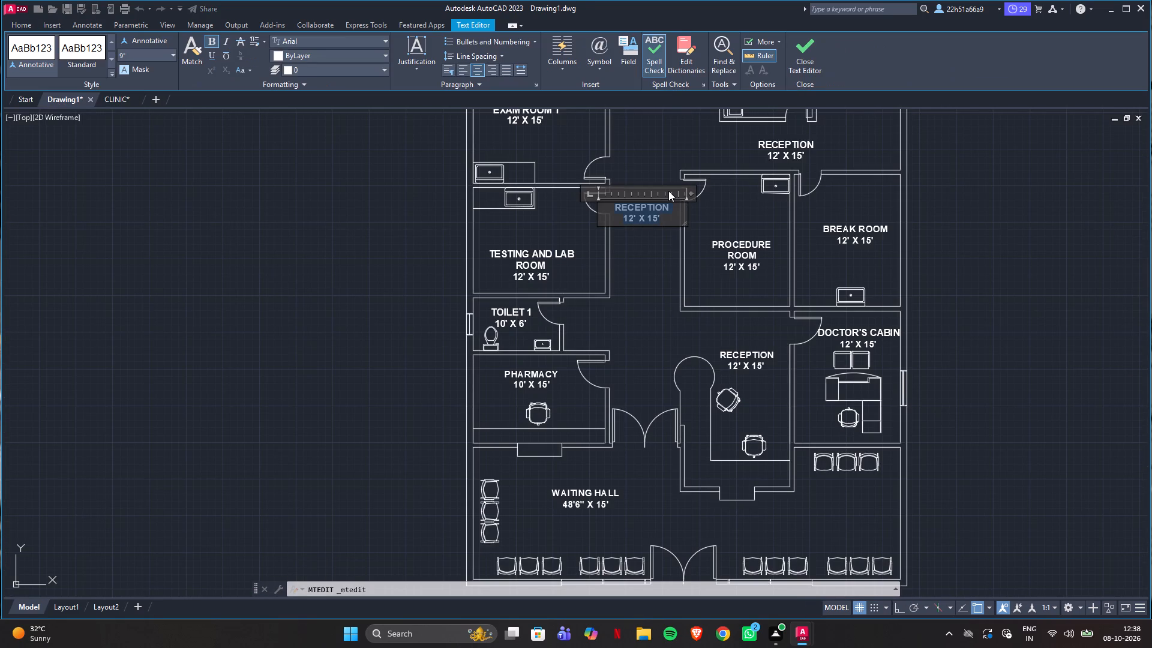
{"action": "key", "text": "8"}
{"action": "type", "text": "' PASSAGE WIDE"}
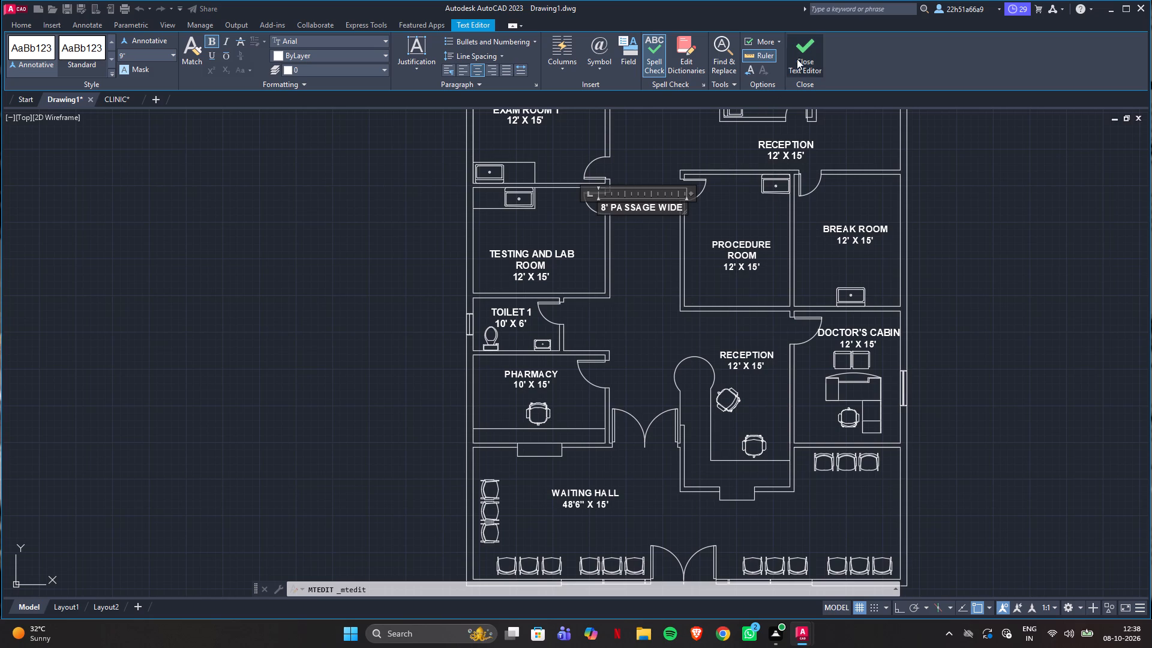
{"action": "left_click", "coordinate": [805, 53]}
Move the 8' PASSAGE WIDE label about 13' down the corridor, between TOILET 1 and RECEPTION.
{"action": "left_click", "coordinate": [651, 206]}
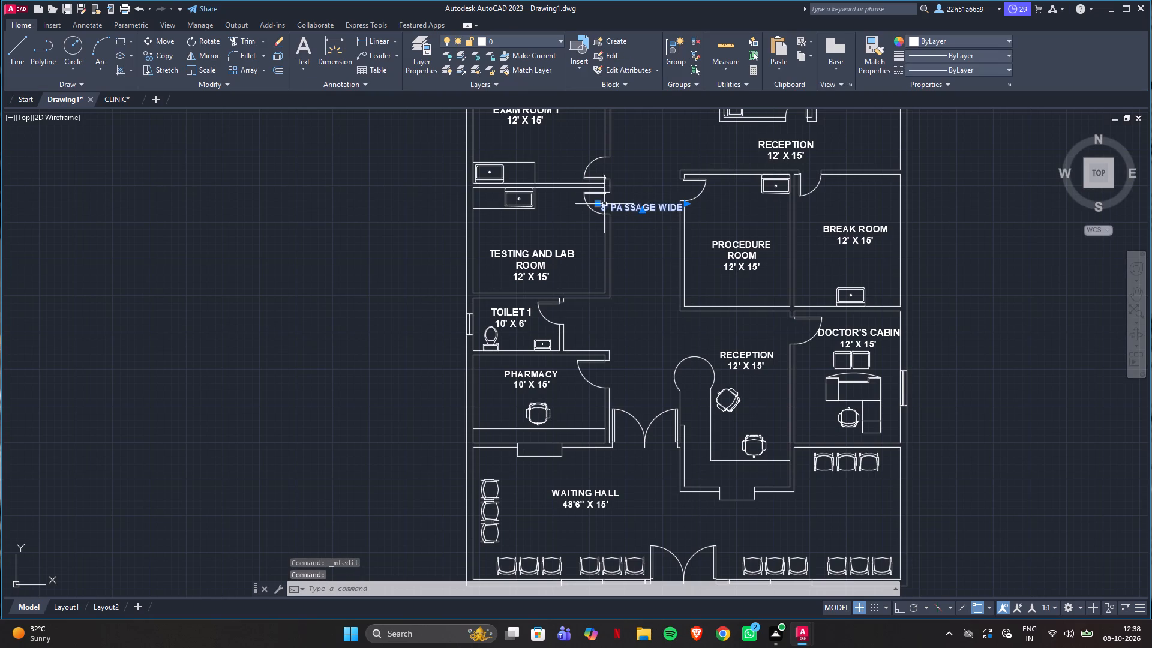
{"action": "left_click", "coordinate": [596, 203]}
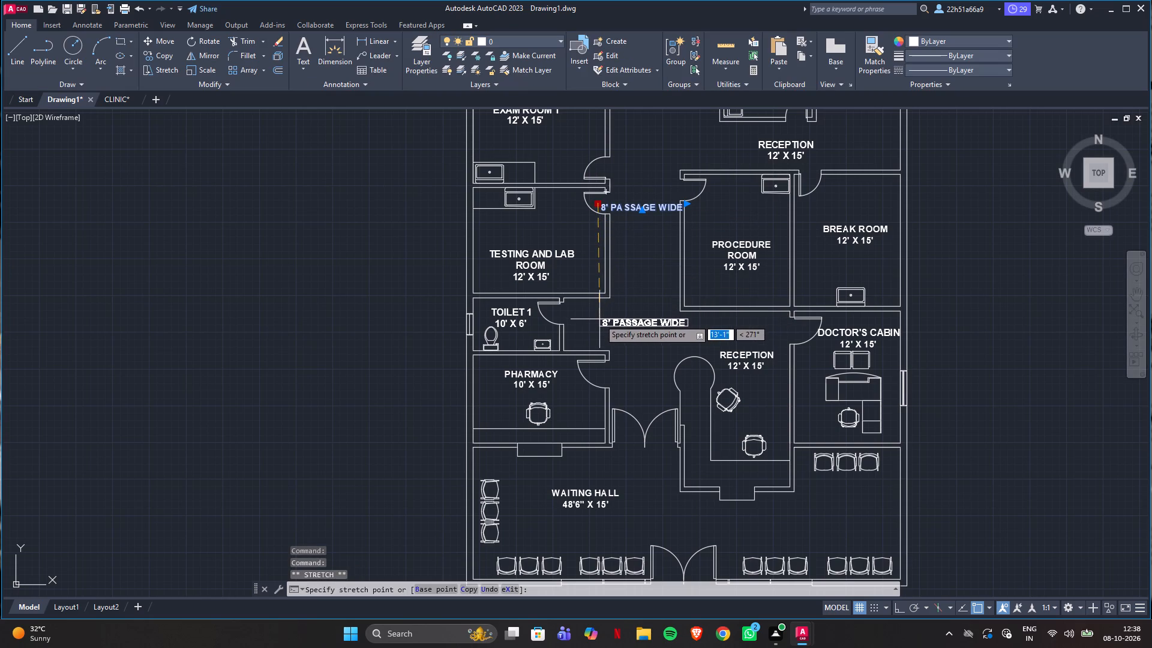
{"action": "left_click", "coordinate": [599, 320]}
{"action": "key", "text": "Escape"}
Replace the placeholder label in the passage between JANITOR and PROCEDURE ROOM with 6' PASSAGE WIDE.
{"action": "scroll", "coordinate": [709, 473], "scroll_direction": "down", "scroll_amount": 1}
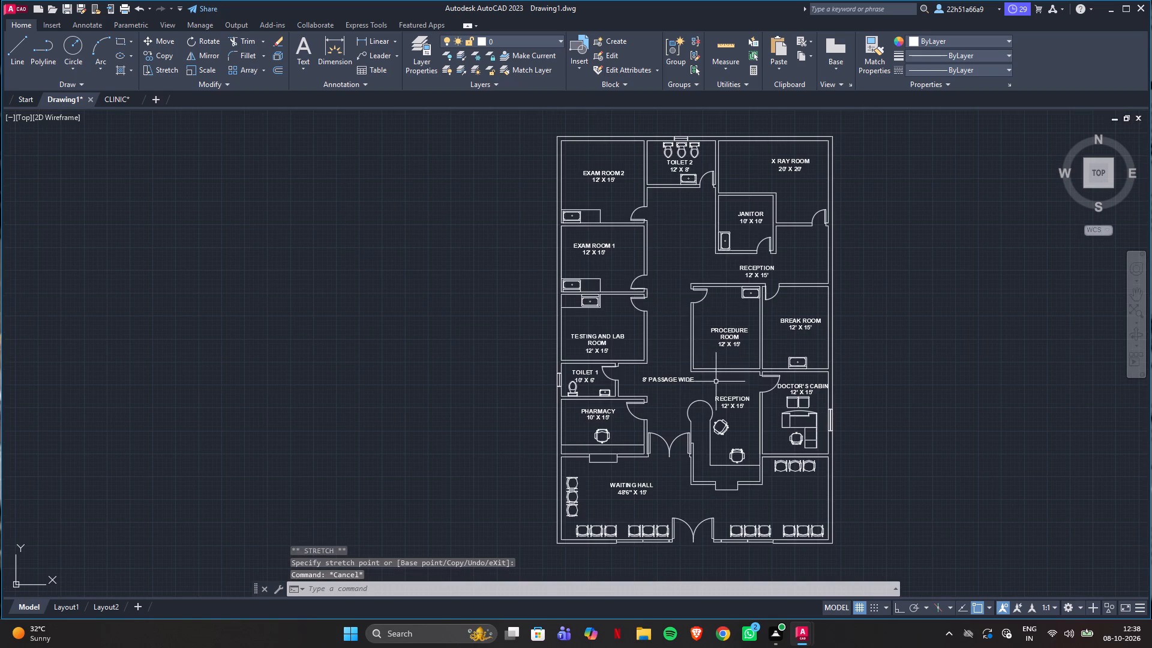
{"action": "double_click", "coordinate": [752, 267]}
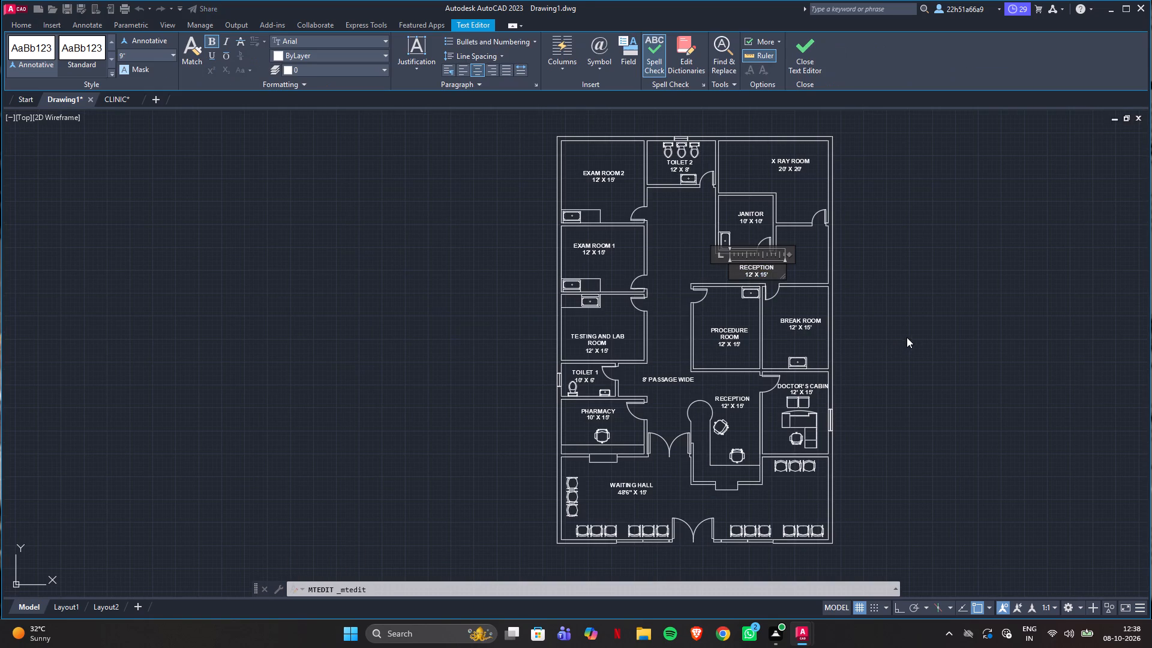
{"action": "key", "text": "ctrl+a"}
{"action": "key", "text": "6"}
{"action": "type", "text": "' PASSAGE W"}
{"action": "type", "text": "IDE"}
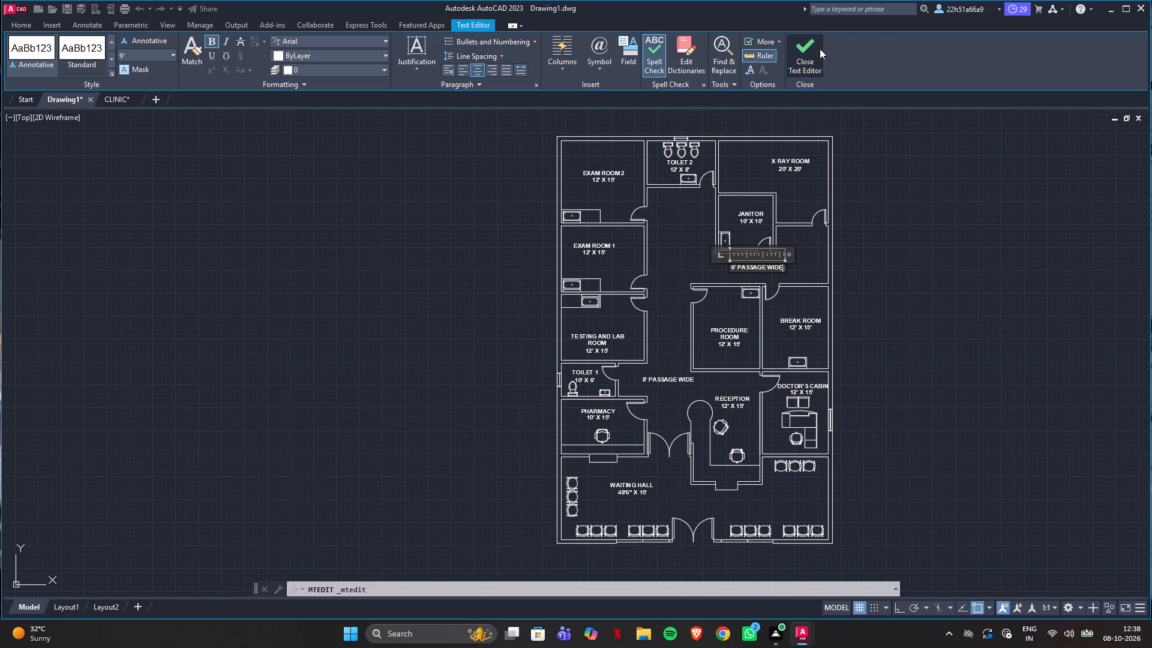
{"action": "left_click", "coordinate": [820, 49]}
Draw a vertical line below the floor plan, starting in line with the outer wall on the PHARMACY side.
{"action": "scroll", "coordinate": [679, 227], "scroll_direction": "down", "scroll_amount": 1}
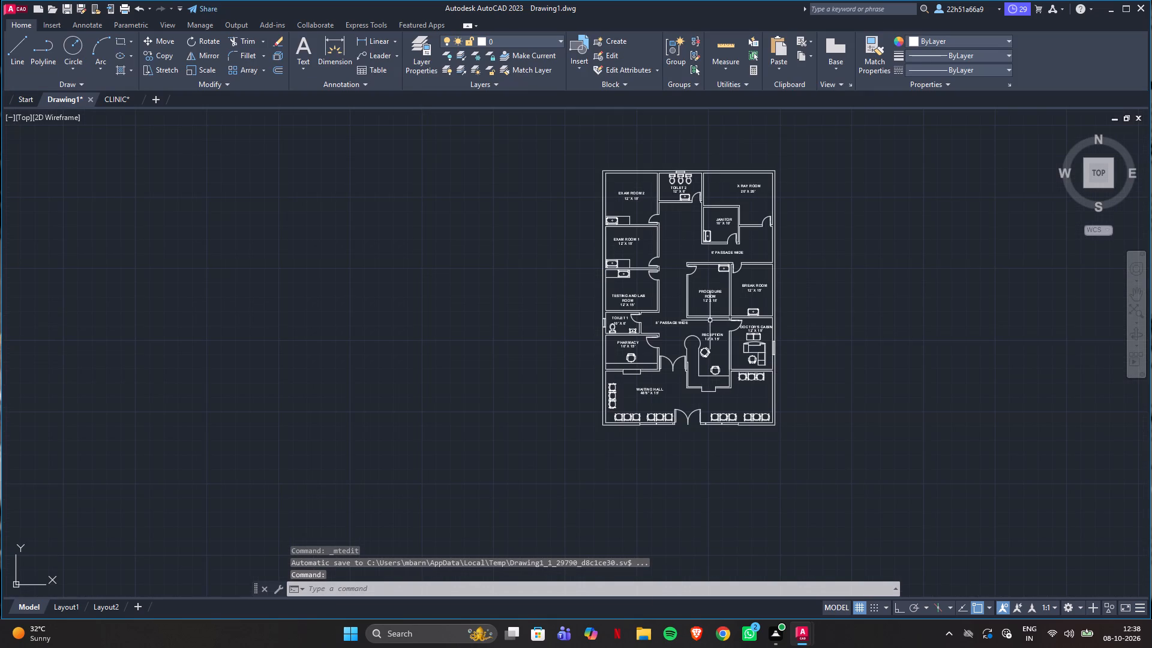
{"action": "scroll", "coordinate": [704, 397], "scroll_direction": "up", "scroll_amount": 2}
{"action": "scroll", "coordinate": [685, 391], "scroll_direction": "down", "scroll_amount": 1}
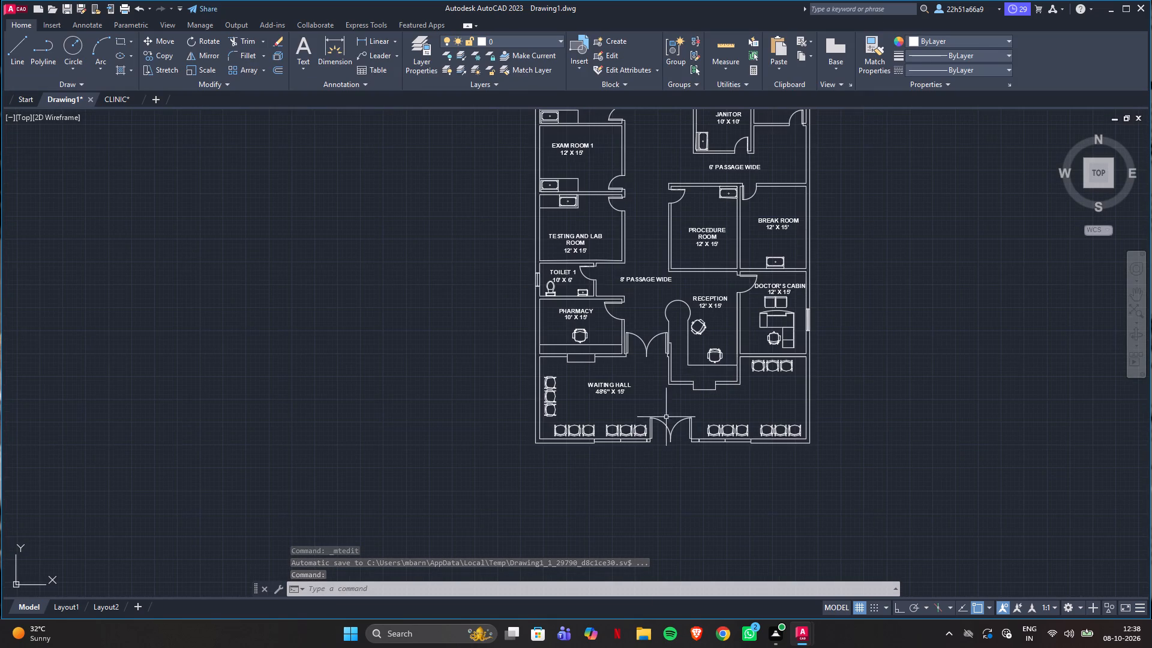
{"action": "left_click", "coordinate": [14, 43]}
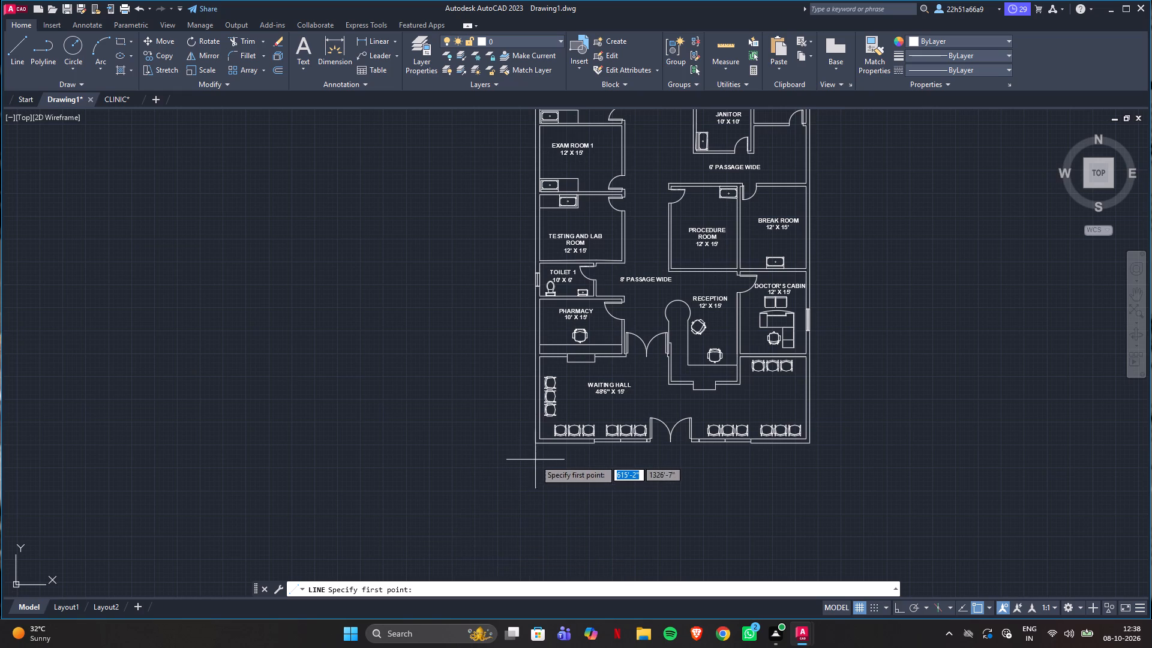
{"action": "left_click", "coordinate": [535, 521]}
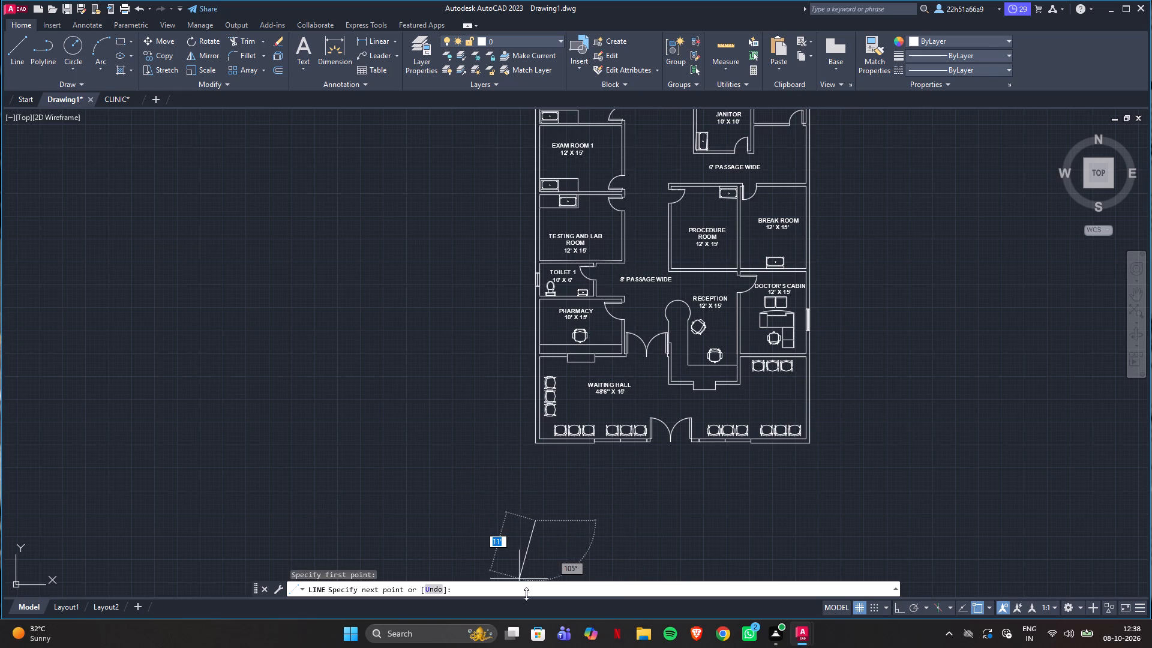
{"action": "scroll", "coordinate": [574, 373], "scroll_direction": "down", "scroll_amount": 2}
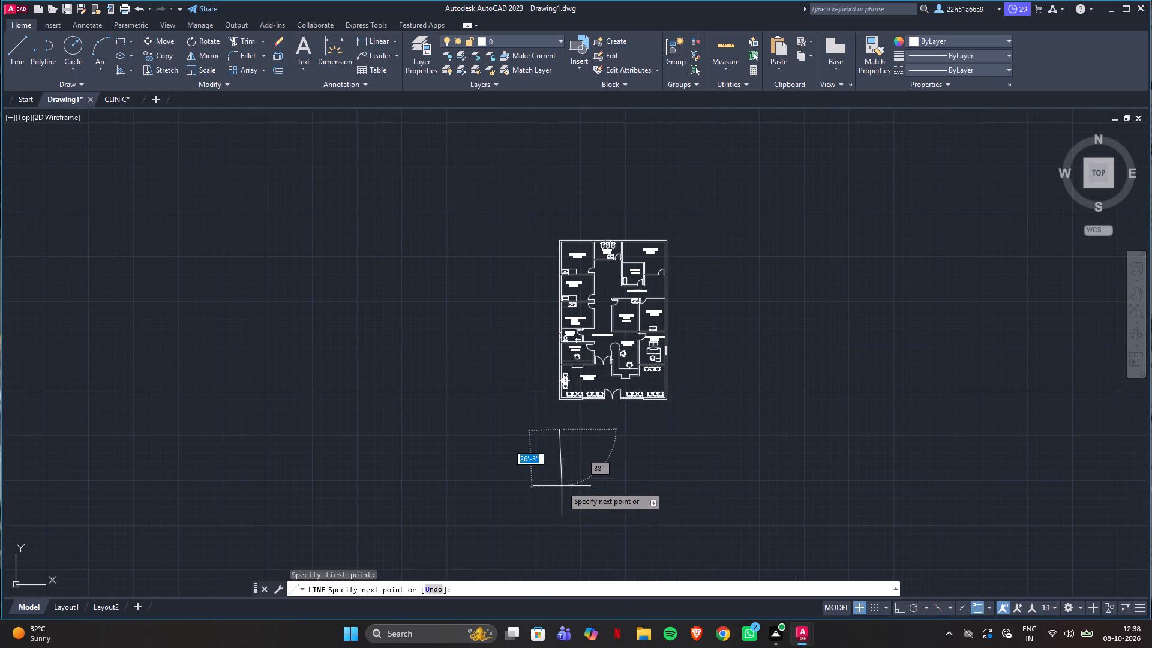
{"action": "scroll", "coordinate": [560, 484], "scroll_direction": "up", "scroll_amount": 2}
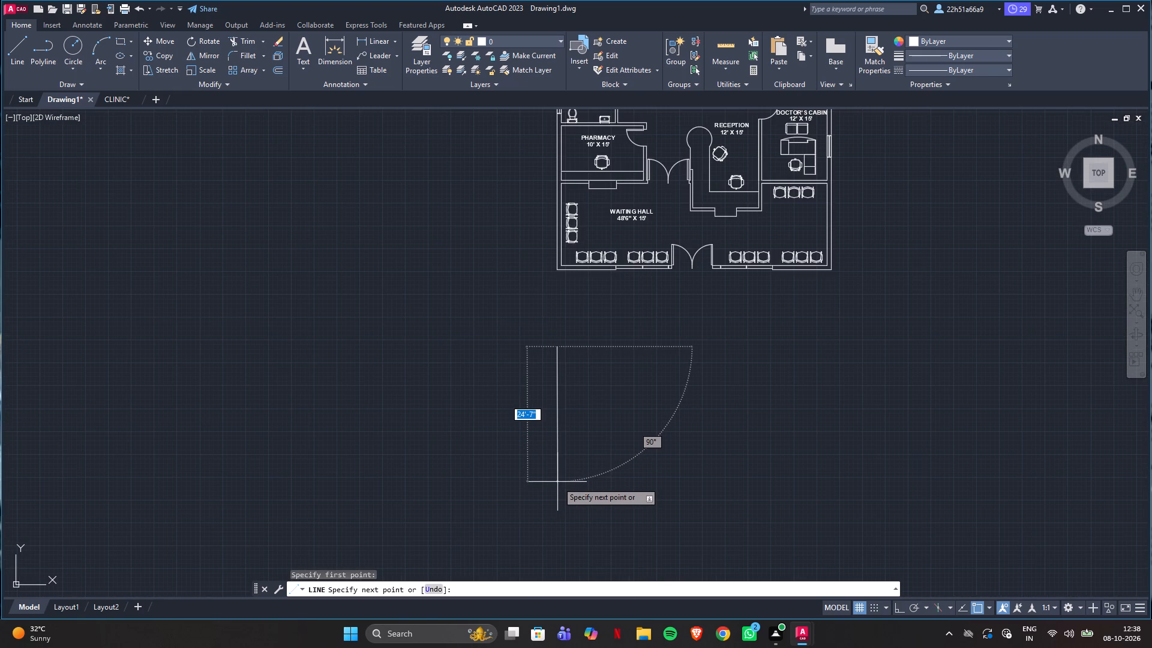
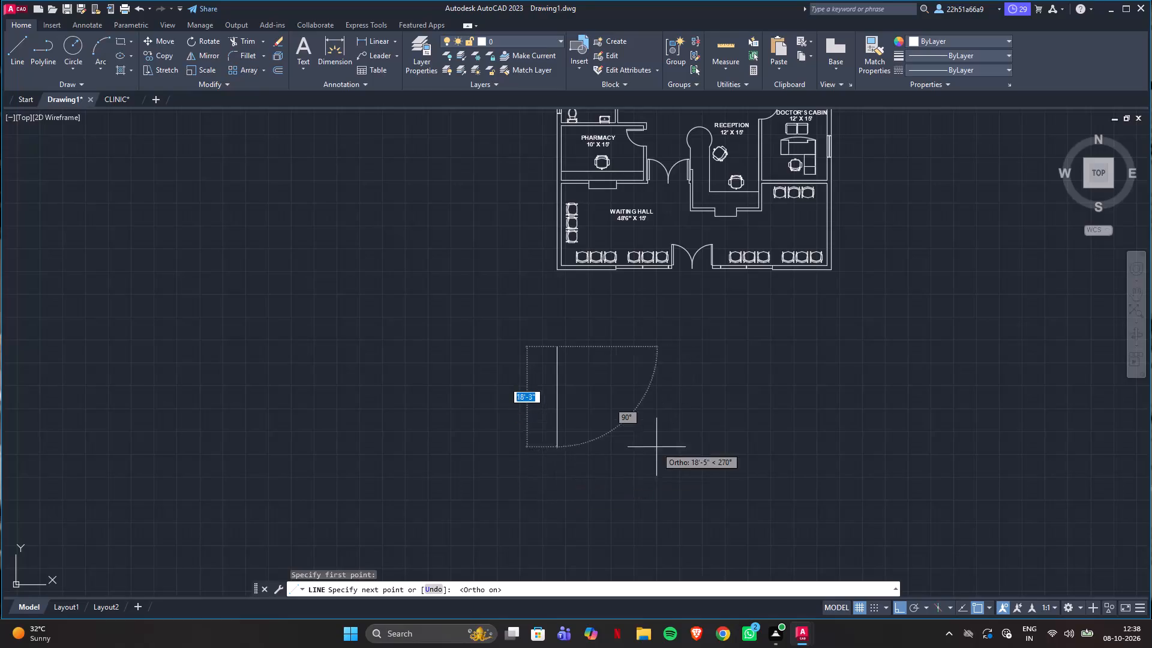
Complete a closed rectangle below the floor plan, 10' high and spanning the 50' width between the outer walls.
{"action": "type", "text": "10'"}
{"action": "key", "text": "Return"}
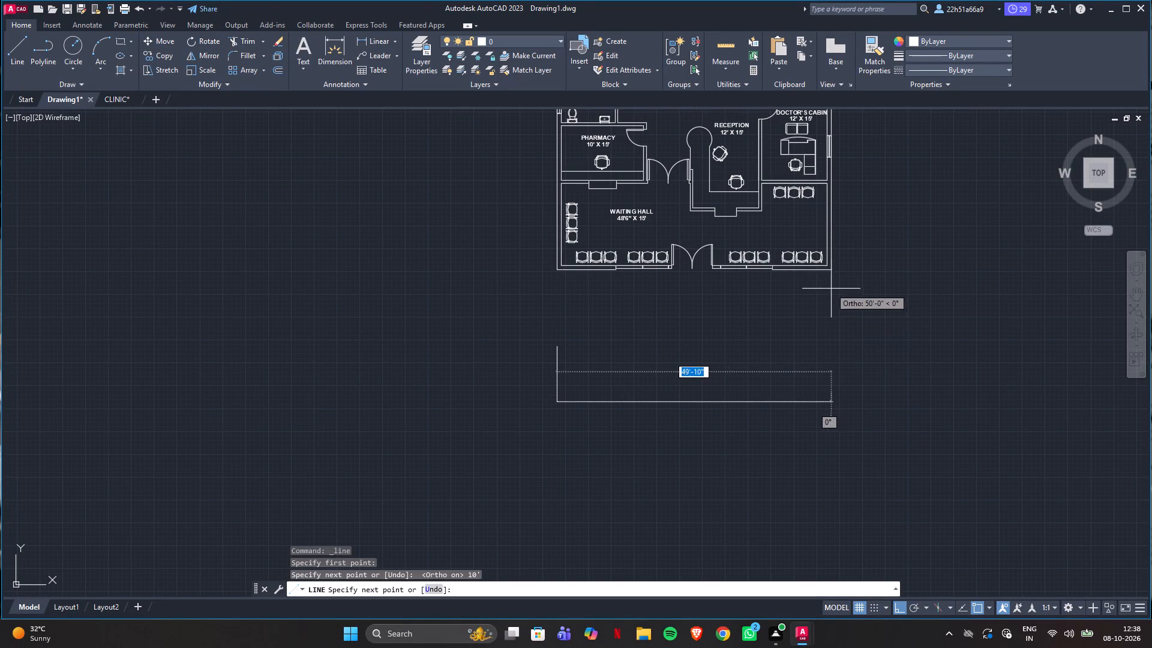
{"action": "left_click", "coordinate": [833, 401]}
{"action": "type", "text": "10'"}
{"action": "key", "text": "Return"}
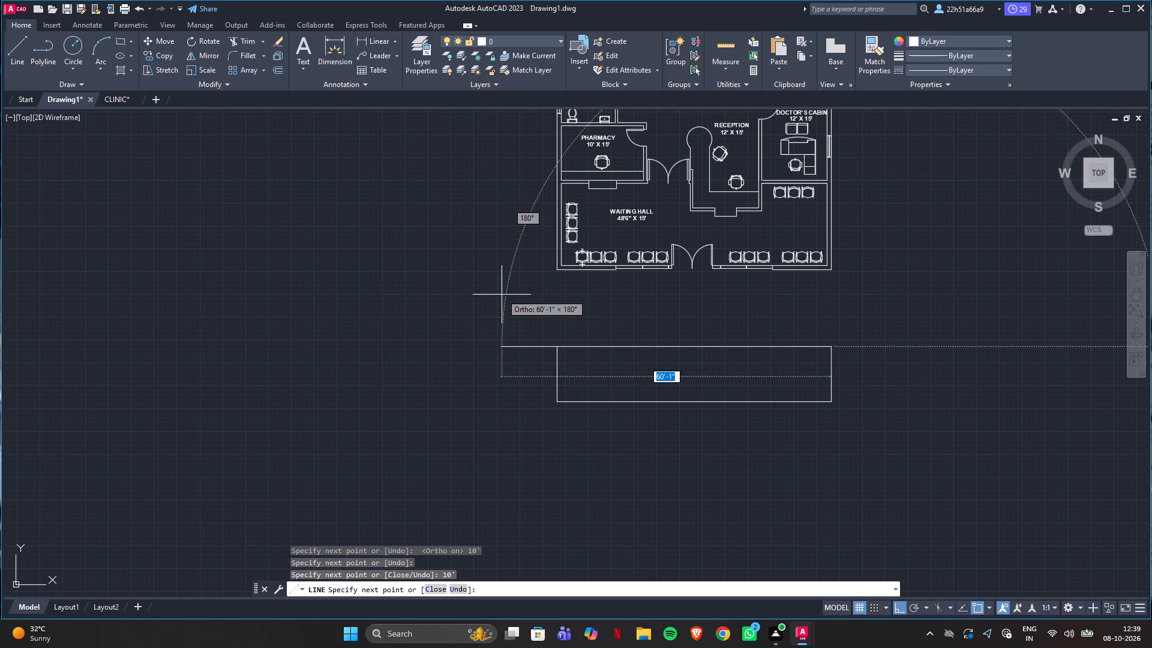
{"action": "left_click", "coordinate": [560, 348]}
{"action": "key", "text": "Escape"}
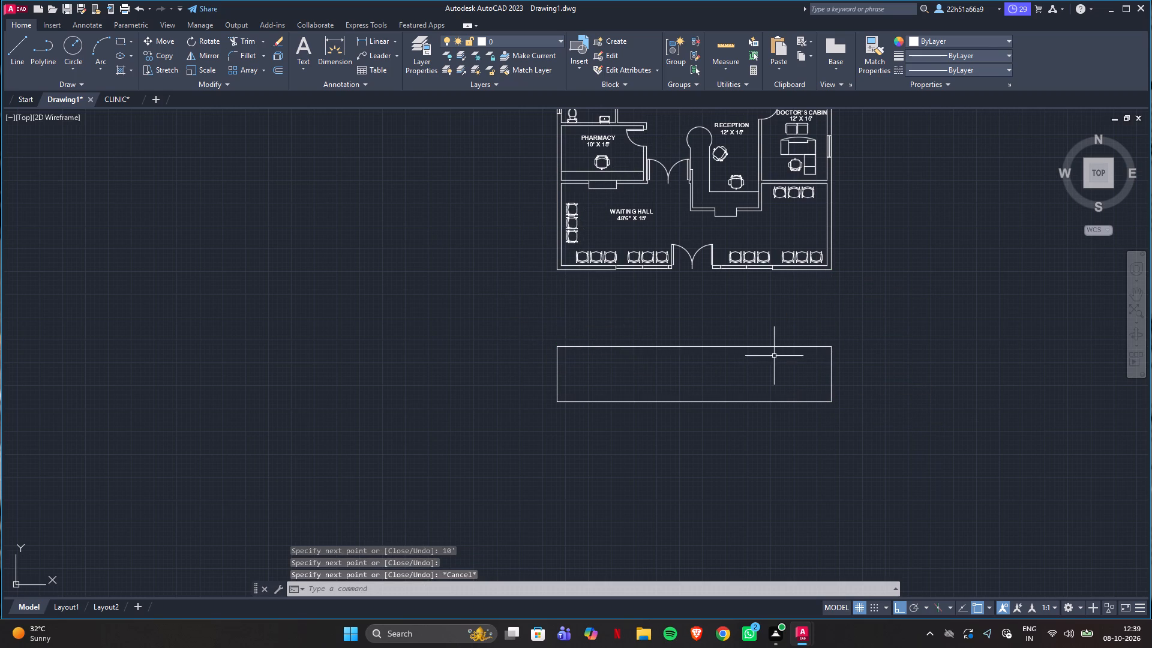
After measuring the front elevation in CLINIC, add a 3' high band across the full top of the rectangle in Drawing1.
{"action": "left_click", "coordinate": [120, 100]}
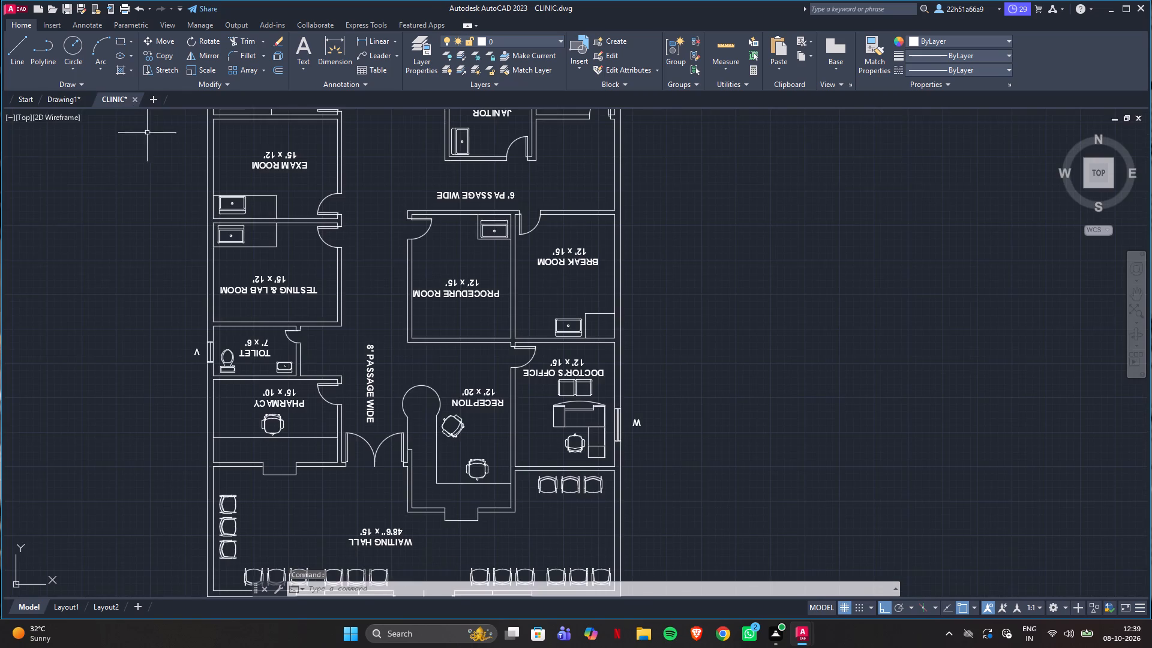
{"action": "scroll", "coordinate": [545, 290], "scroll_direction": "down", "scroll_amount": 2}
{"action": "scroll", "coordinate": [500, 491], "scroll_direction": "up", "scroll_amount": 1}
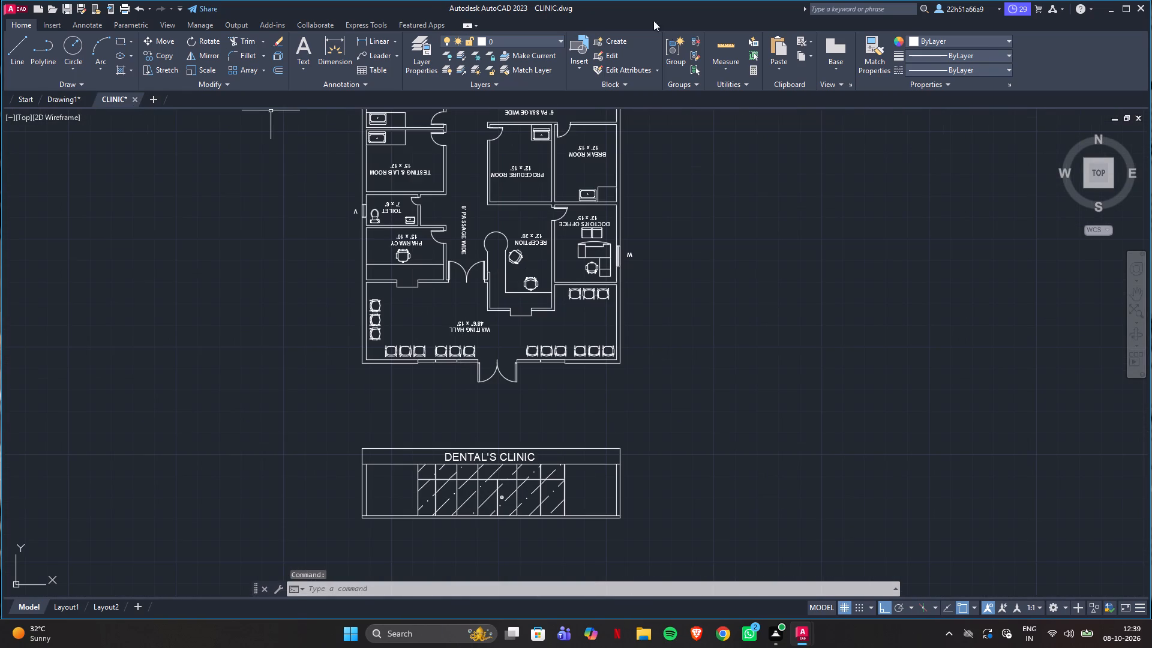
{"action": "left_click", "coordinate": [719, 47]}
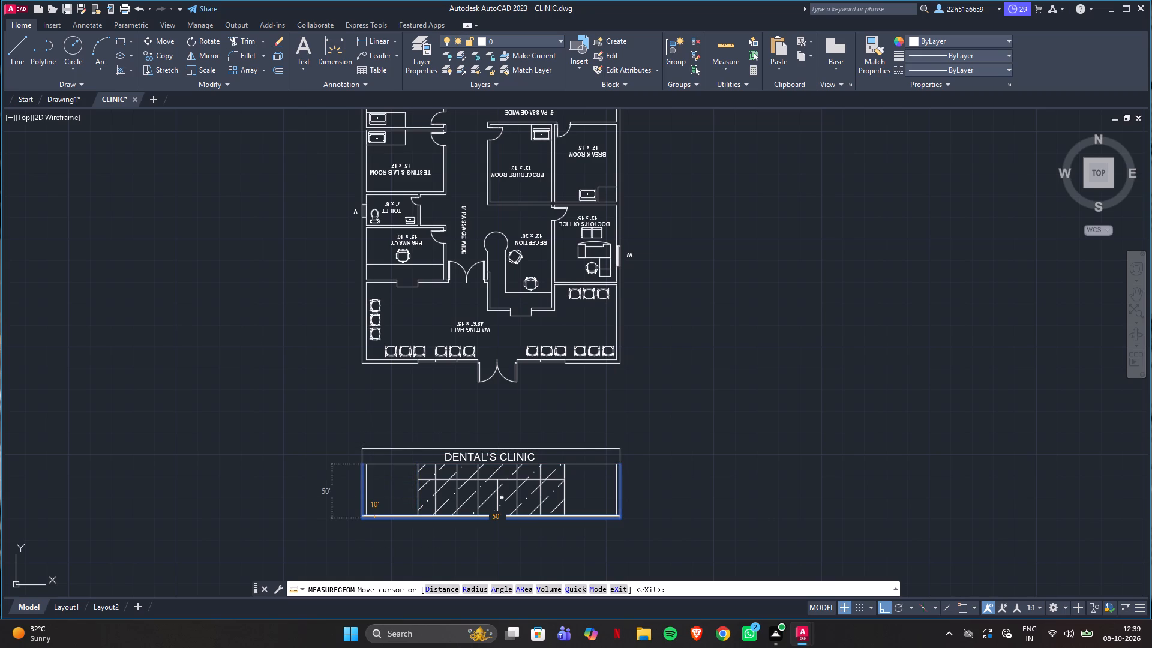
{"action": "key", "text": "Escape"}
{"action": "left_click", "coordinate": [53, 100]}
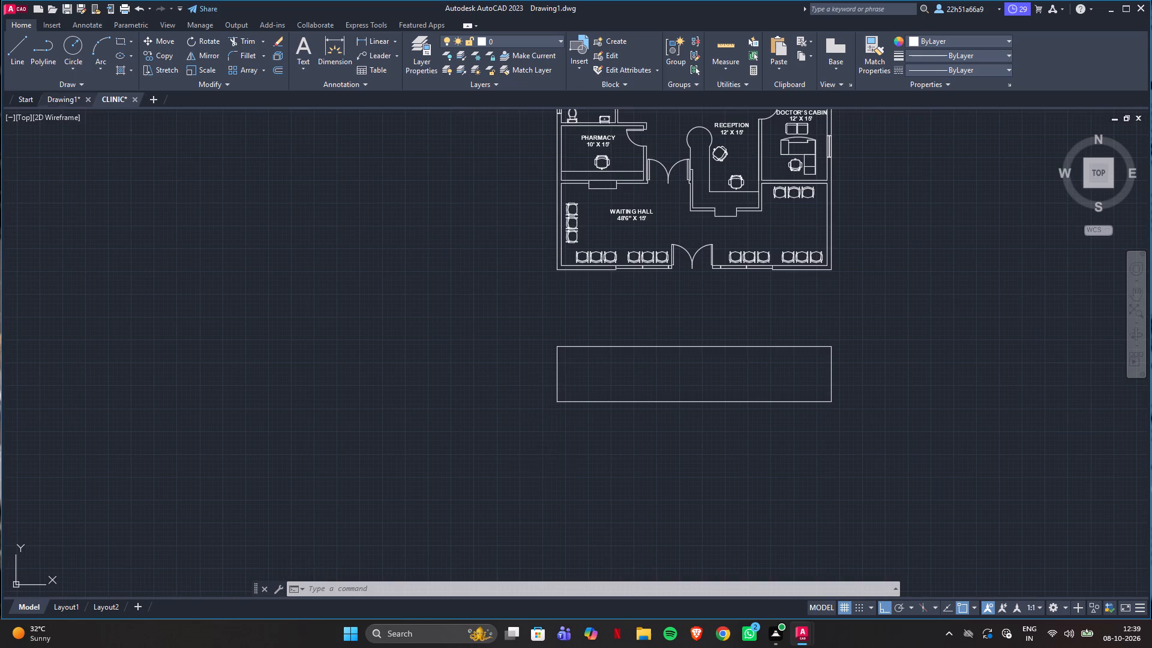
{"action": "left_click", "coordinate": [13, 47]}
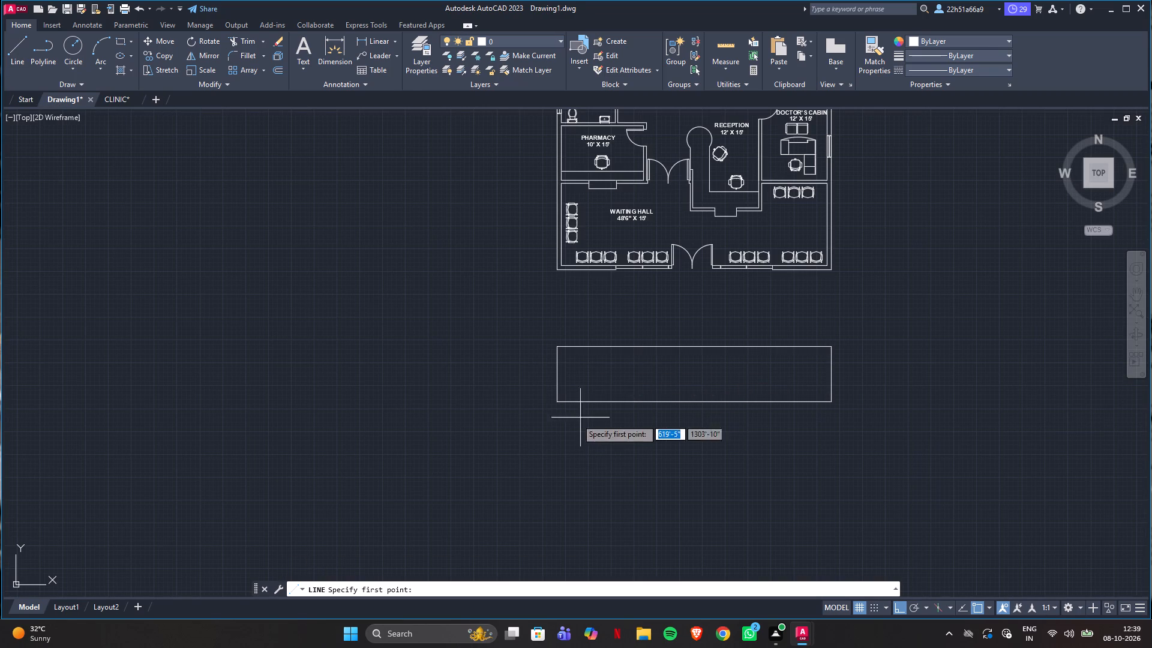
{"action": "left_click", "coordinate": [556, 347]}
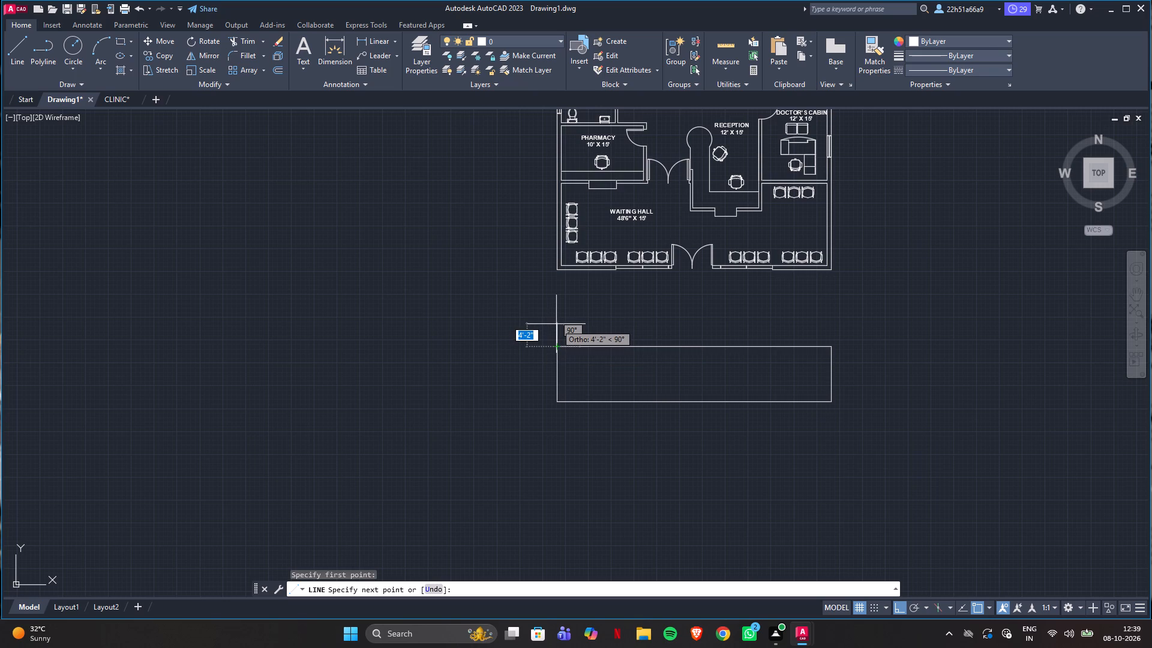
{"action": "type", "text": "3'"}
{"action": "key", "text": "Return"}
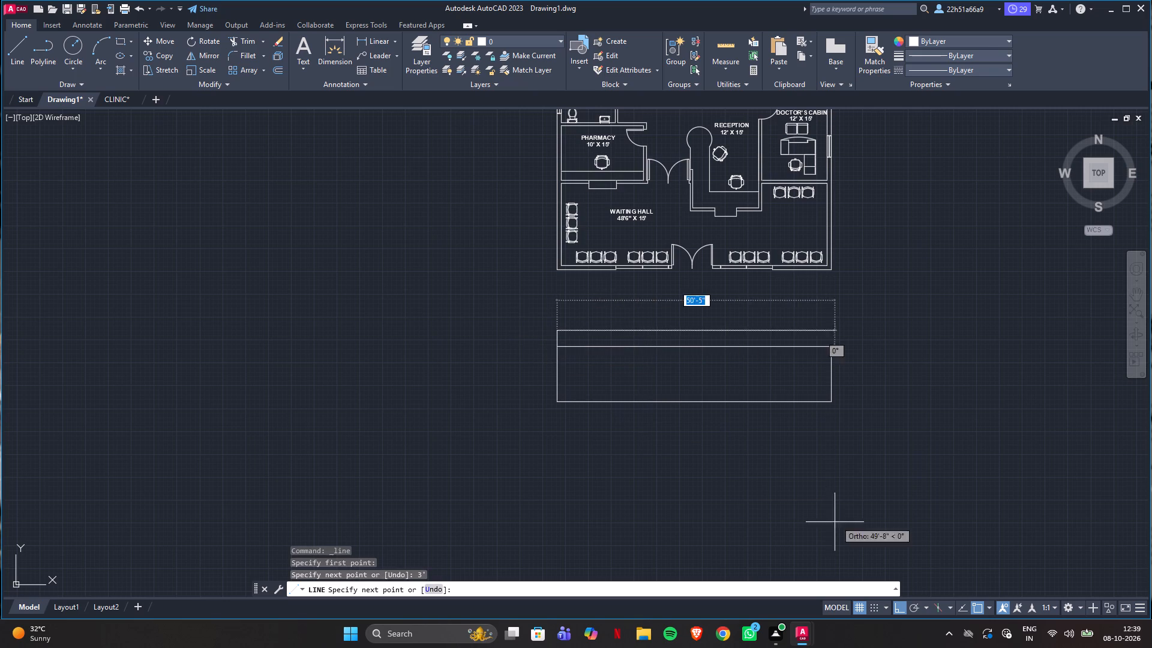
{"action": "left_click", "coordinate": [832, 332]}
{"action": "scroll", "coordinate": [833, 355], "scroll_direction": "up", "scroll_amount": 3}
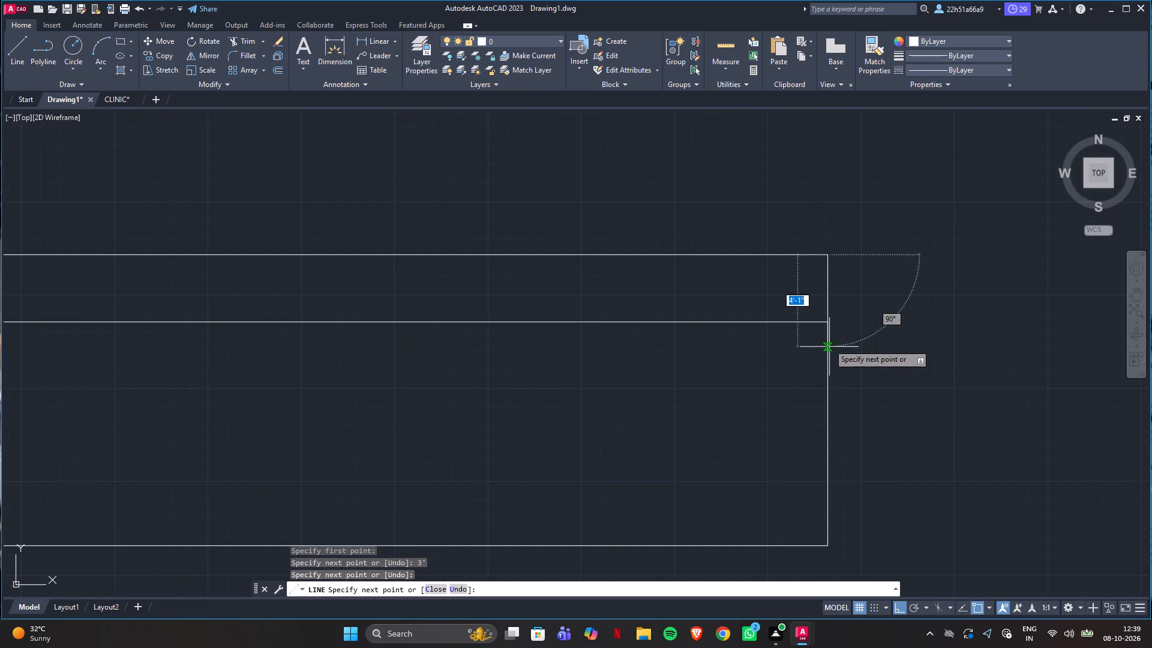
{"action": "left_click", "coordinate": [827, 320]}
{"action": "key", "text": "Escape"}
{"action": "scroll", "coordinate": [831, 383], "scroll_direction": "down", "scroll_amount": 2}
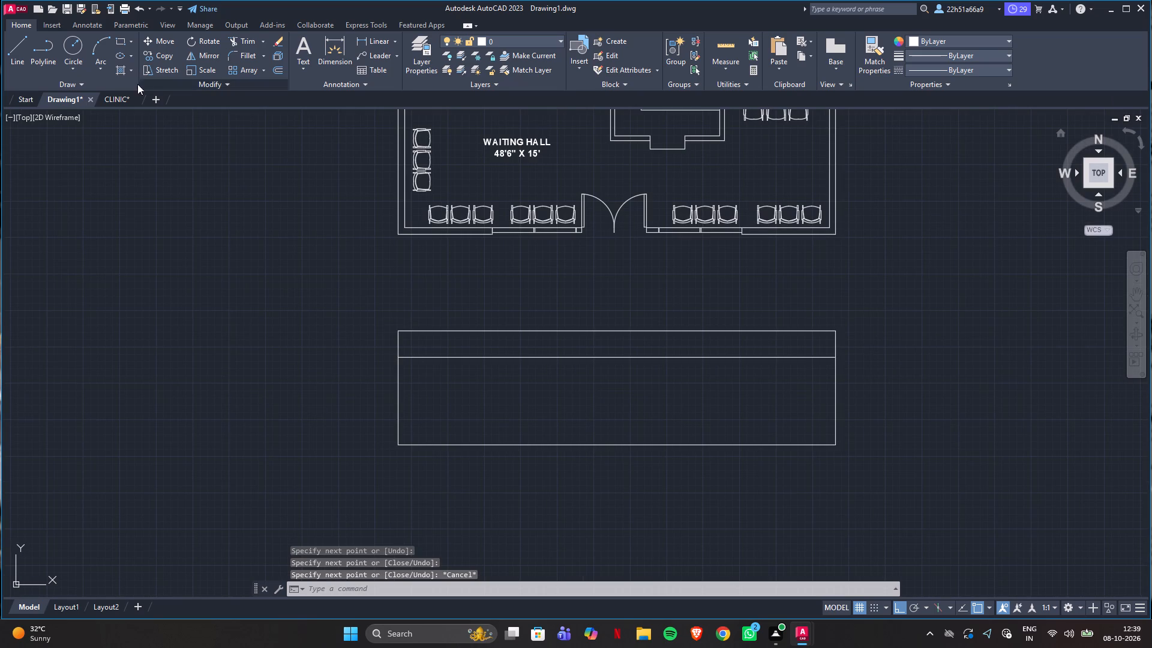
Draw a 6" deep strip beneath the rectangle's bottom edge, spanning its full width.
{"action": "left_click", "coordinate": [9, 49]}
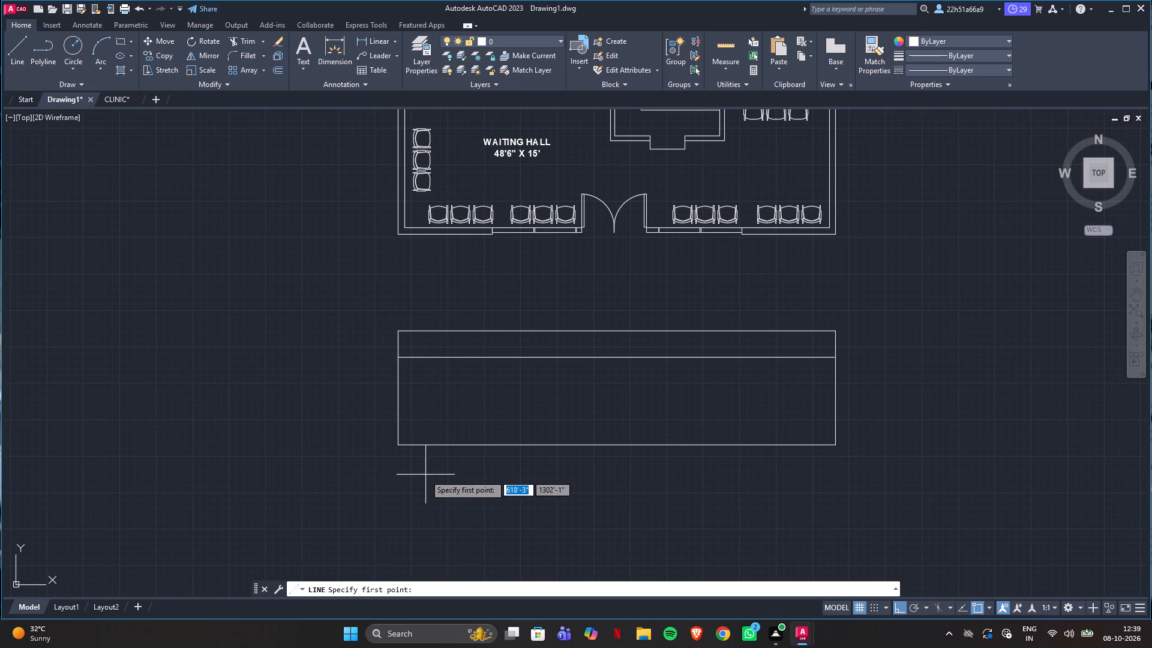
{"action": "left_click", "coordinate": [399, 445]}
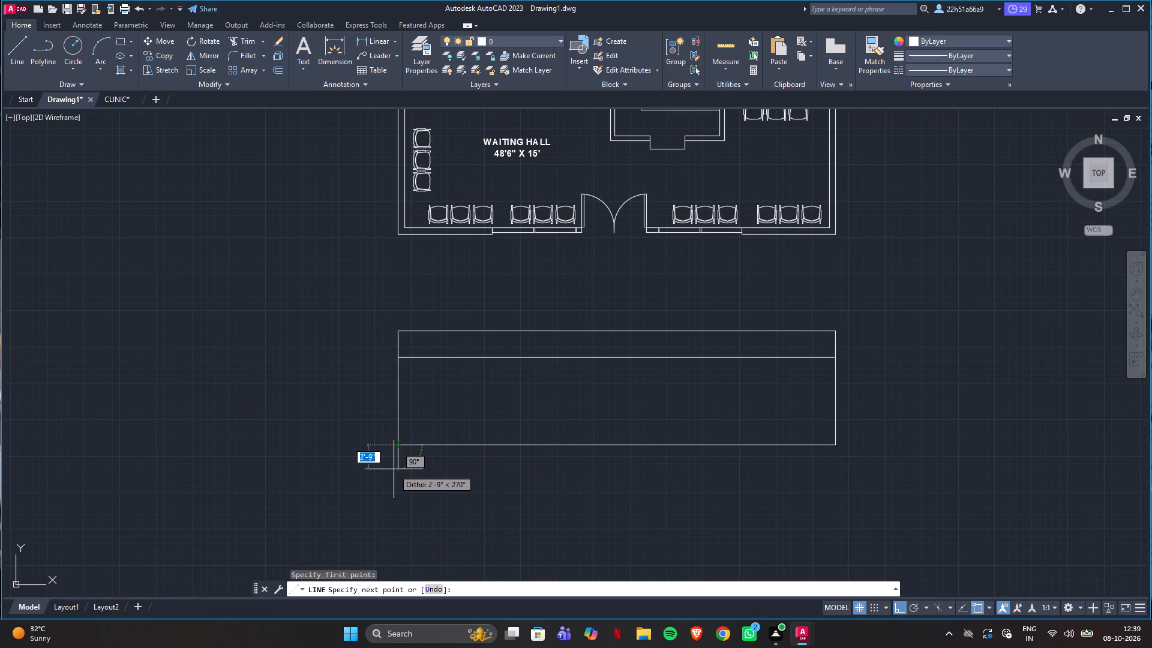
{"action": "key", "text": "6"}
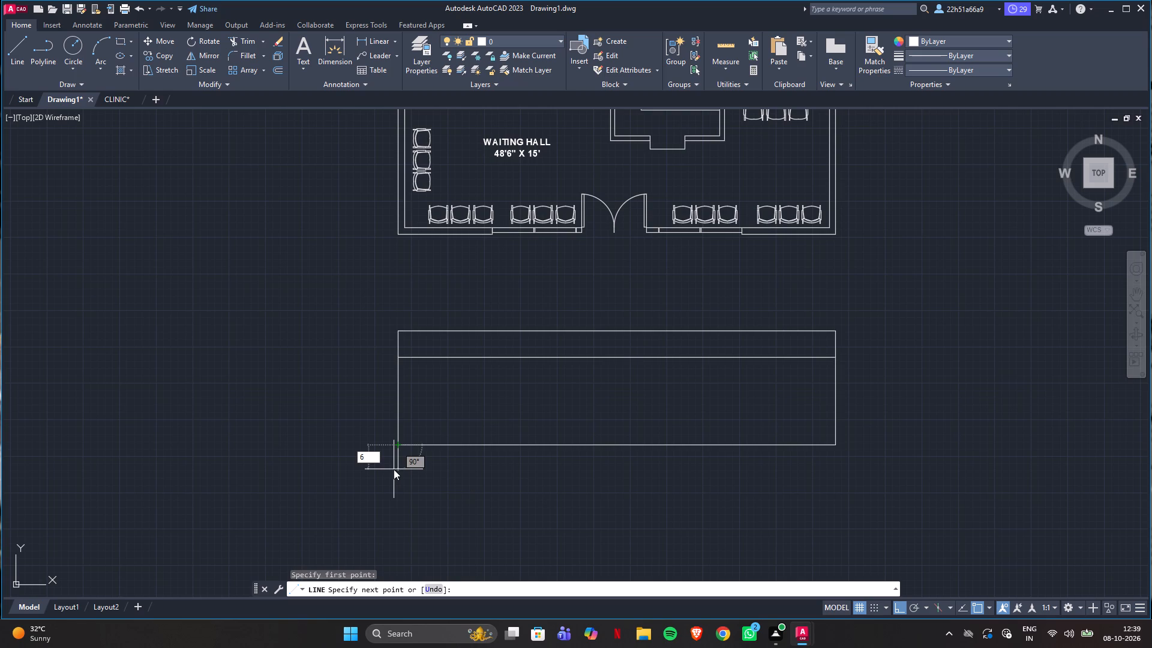
{"action": "key", "text": "shift+quotedbl"}
{"action": "key", "text": "Return"}
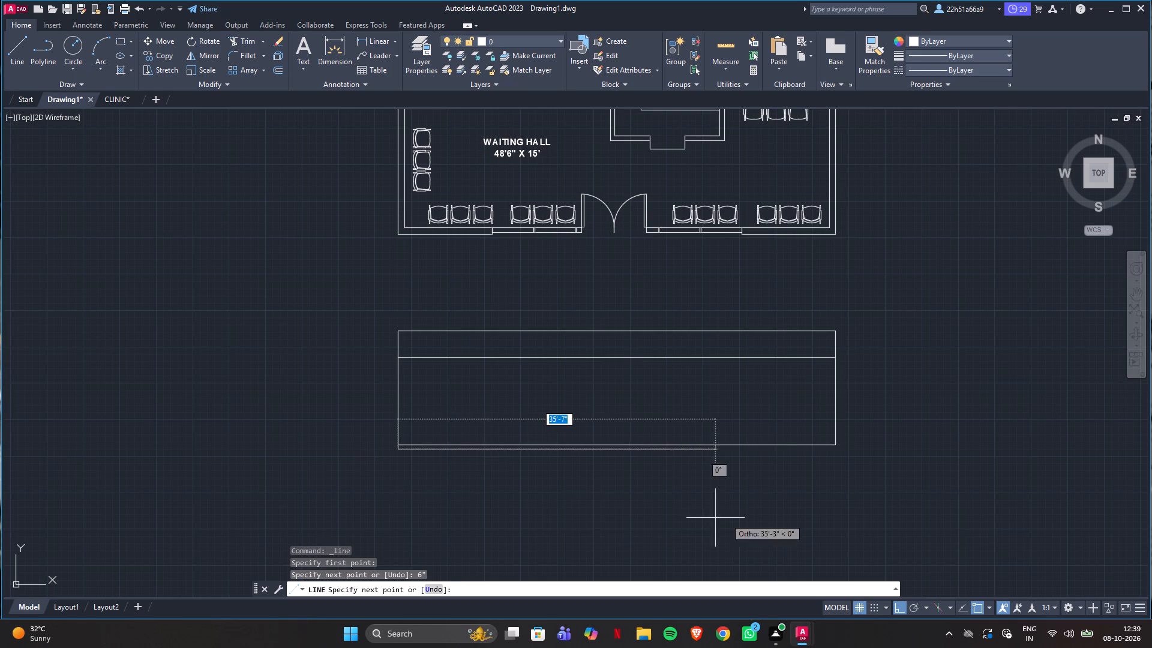
{"action": "scroll", "coordinate": [845, 459], "scroll_direction": "up", "scroll_amount": 3}
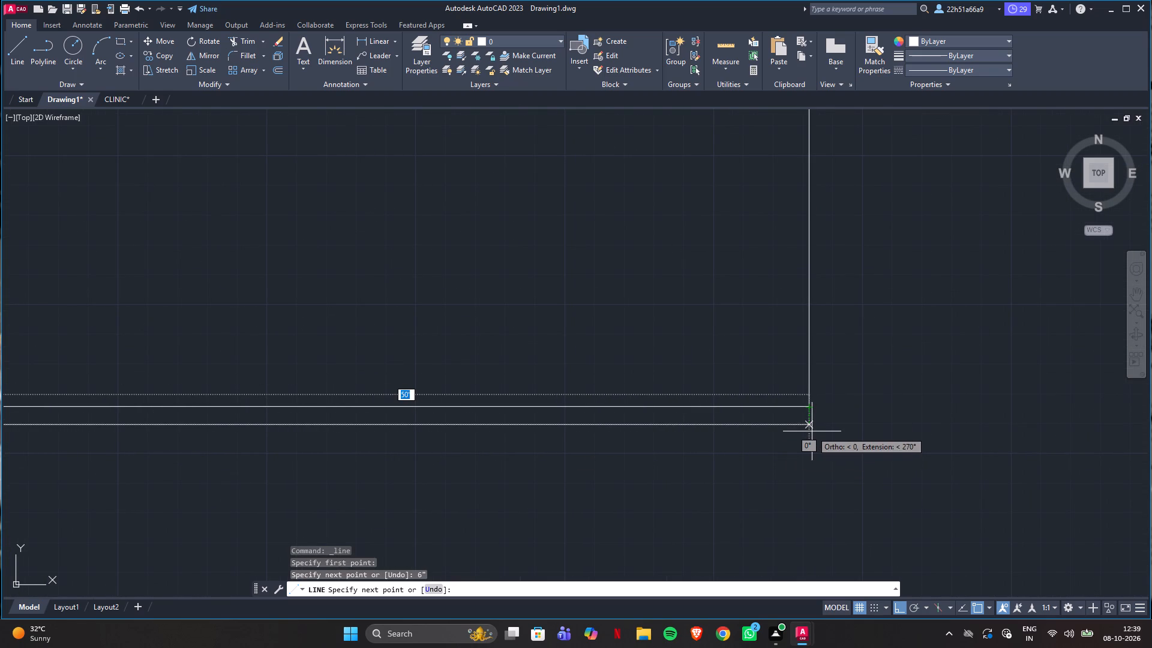
{"action": "left_click", "coordinate": [811, 430]}
{"action": "left_click", "coordinate": [810, 409]}
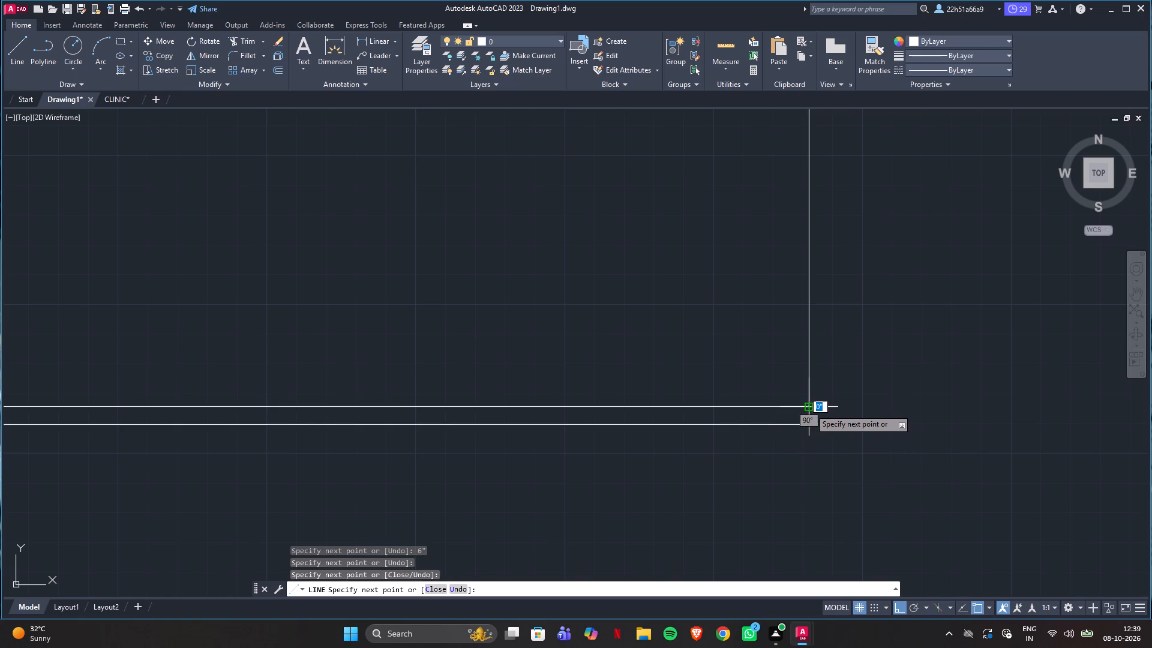
{"action": "key", "text": "Escape"}
{"action": "scroll", "coordinate": [781, 479], "scroll_direction": "down", "scroll_amount": 3}
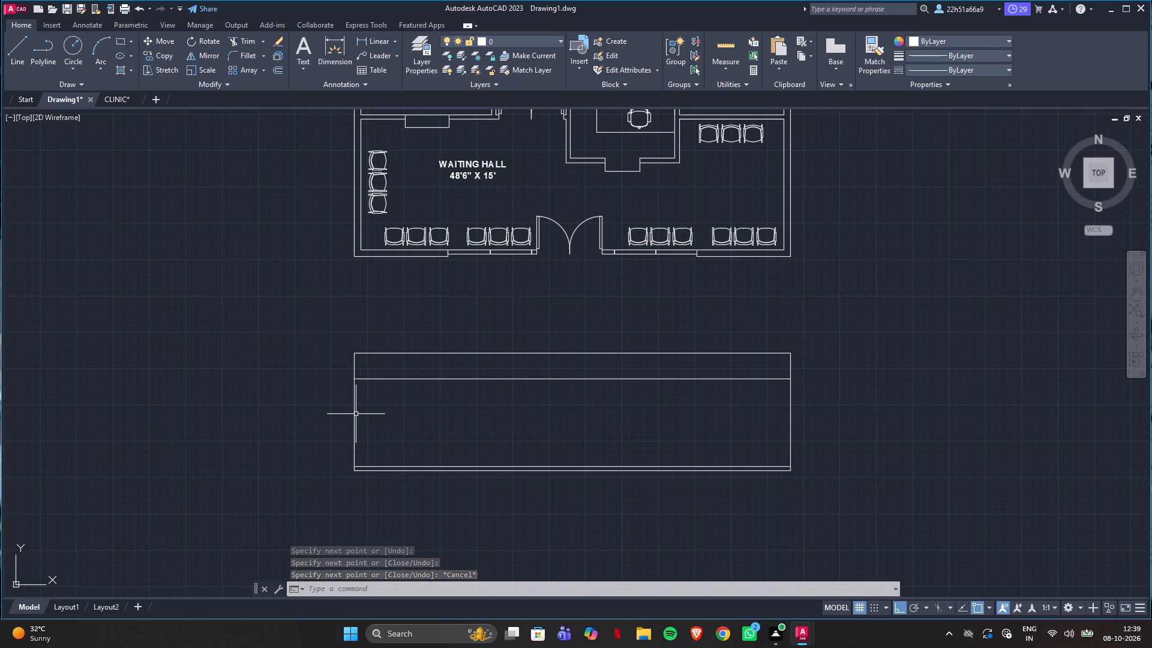
Offset both vertical side lines of the 10' high rectangle inward by 9".
{"action": "type", "text": "OF"}
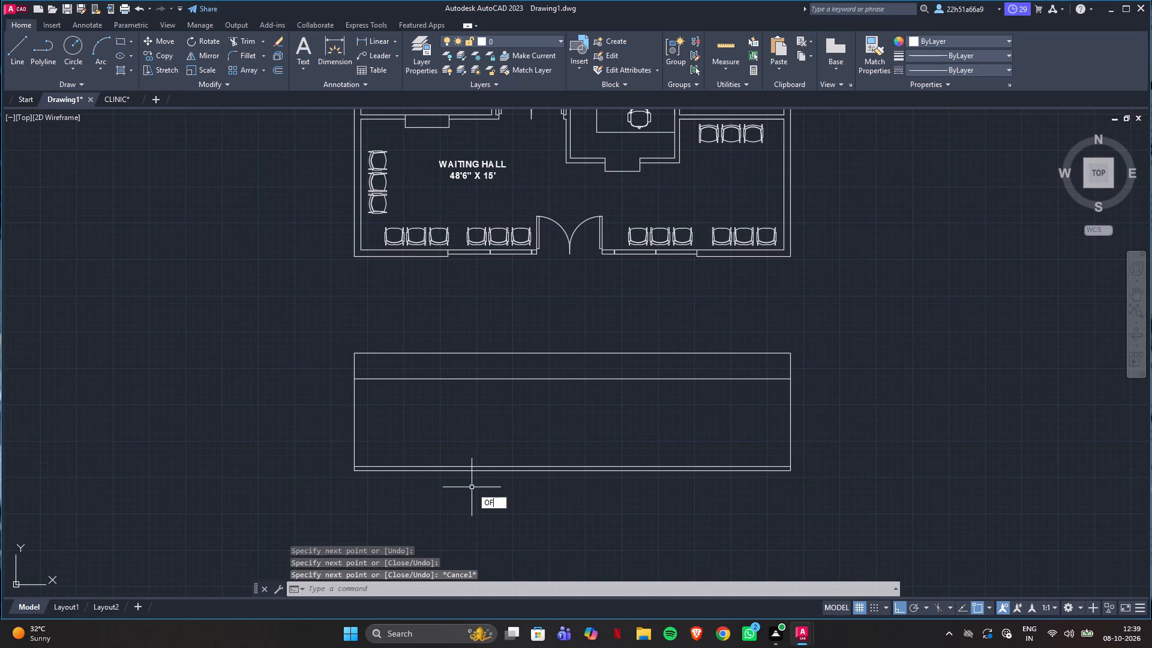
{"action": "key", "text": "Return"}
{"action": "key", "text": "9"}
{"action": "key", "text": "shift+quotedbl"}
{"action": "key", "text": "shift+Return"}
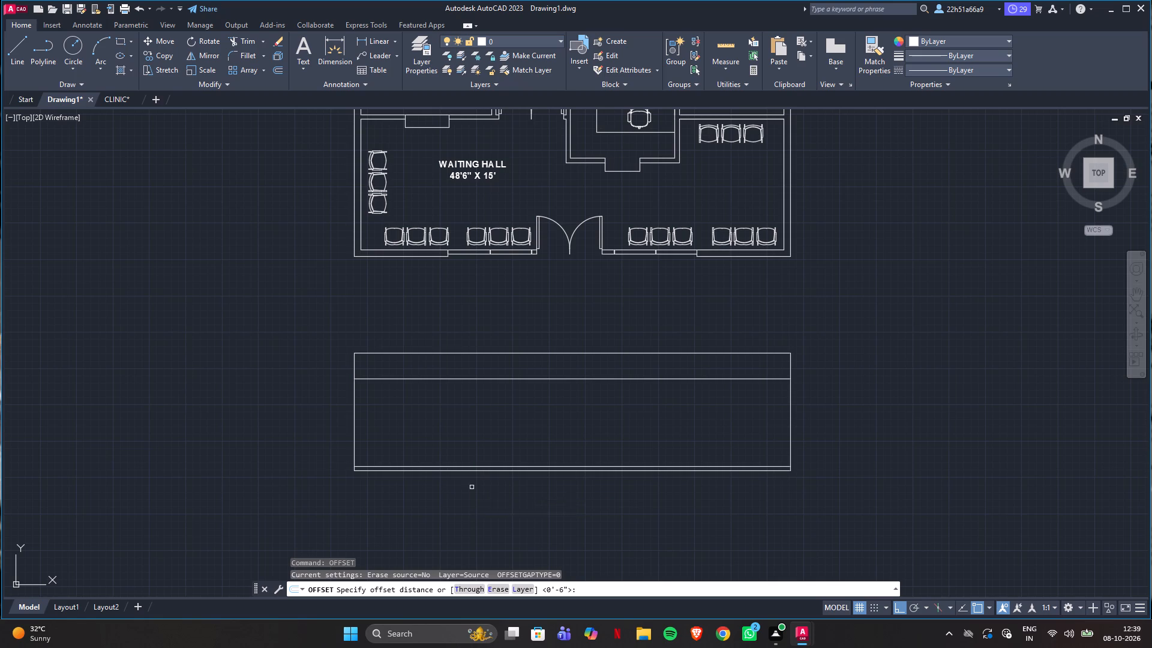
{"action": "left_click", "coordinate": [353, 428]}
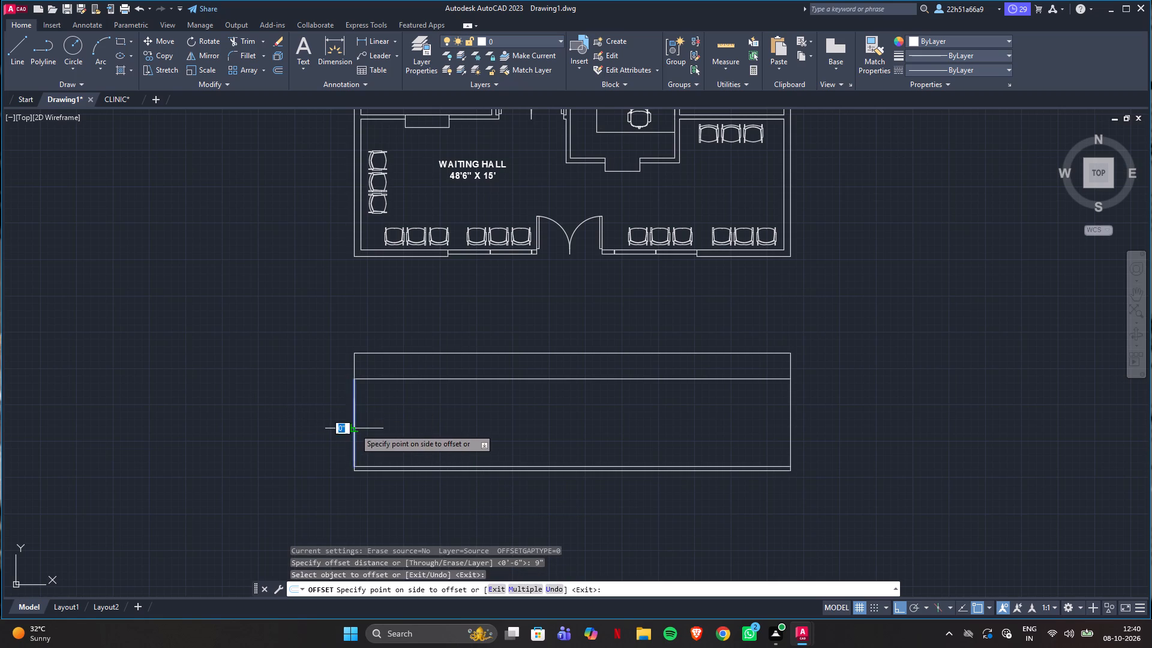
{"action": "left_click", "coordinate": [418, 427]}
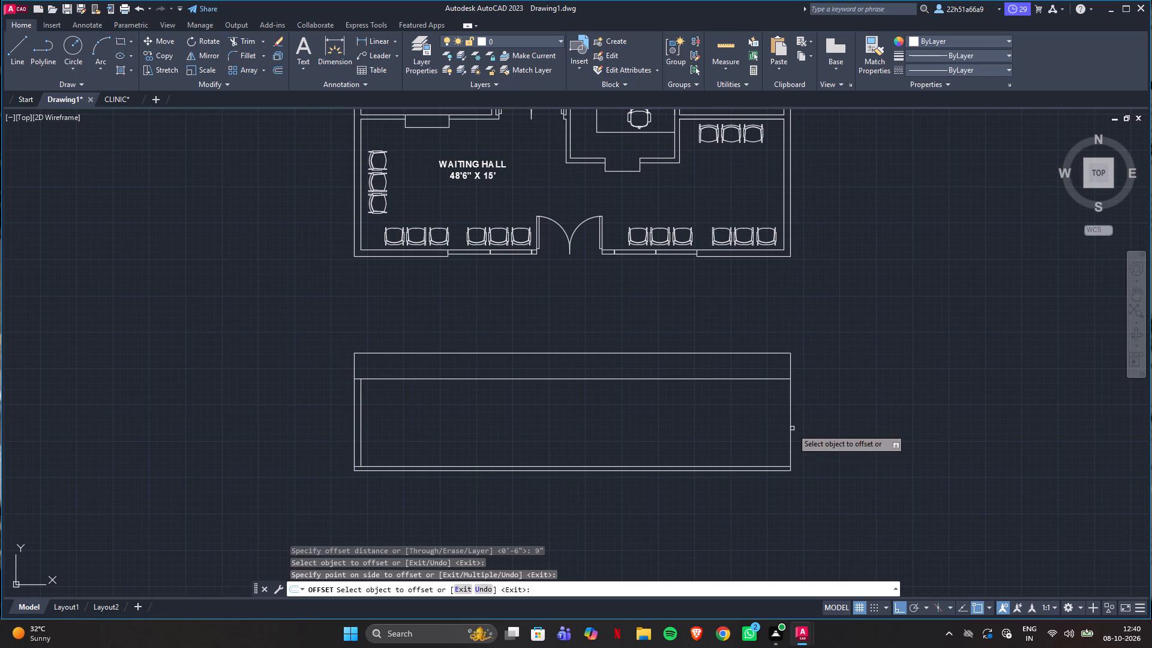
{"action": "left_click", "coordinate": [790, 428]}
{"action": "left_click", "coordinate": [727, 424]}
{"action": "key", "text": "Escape"}
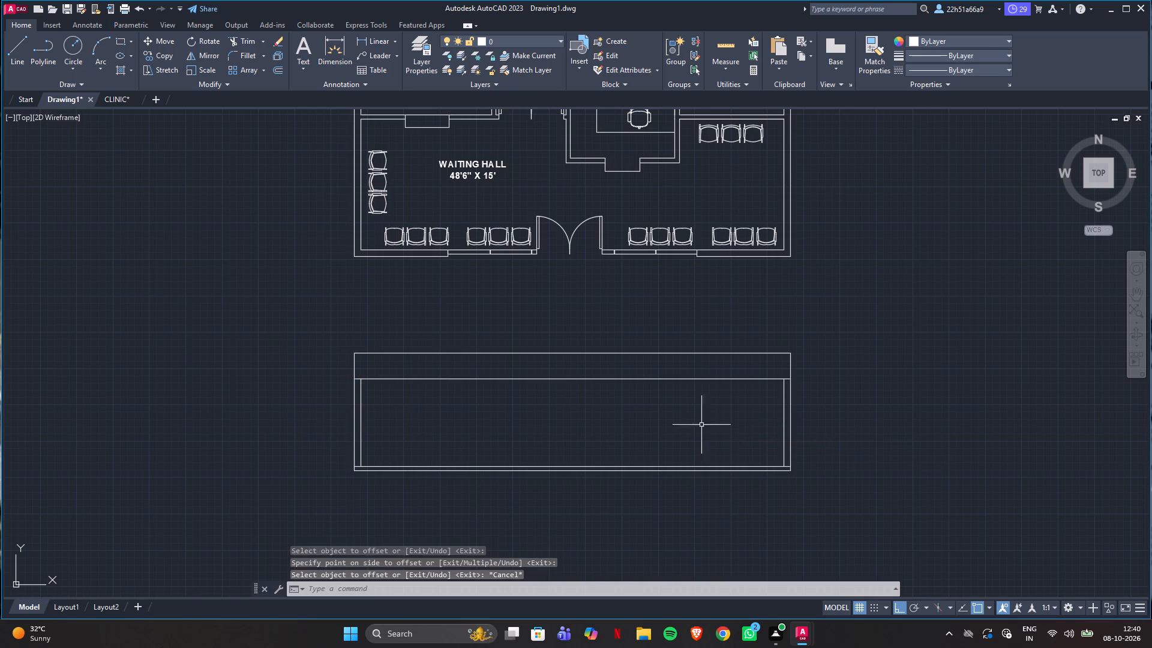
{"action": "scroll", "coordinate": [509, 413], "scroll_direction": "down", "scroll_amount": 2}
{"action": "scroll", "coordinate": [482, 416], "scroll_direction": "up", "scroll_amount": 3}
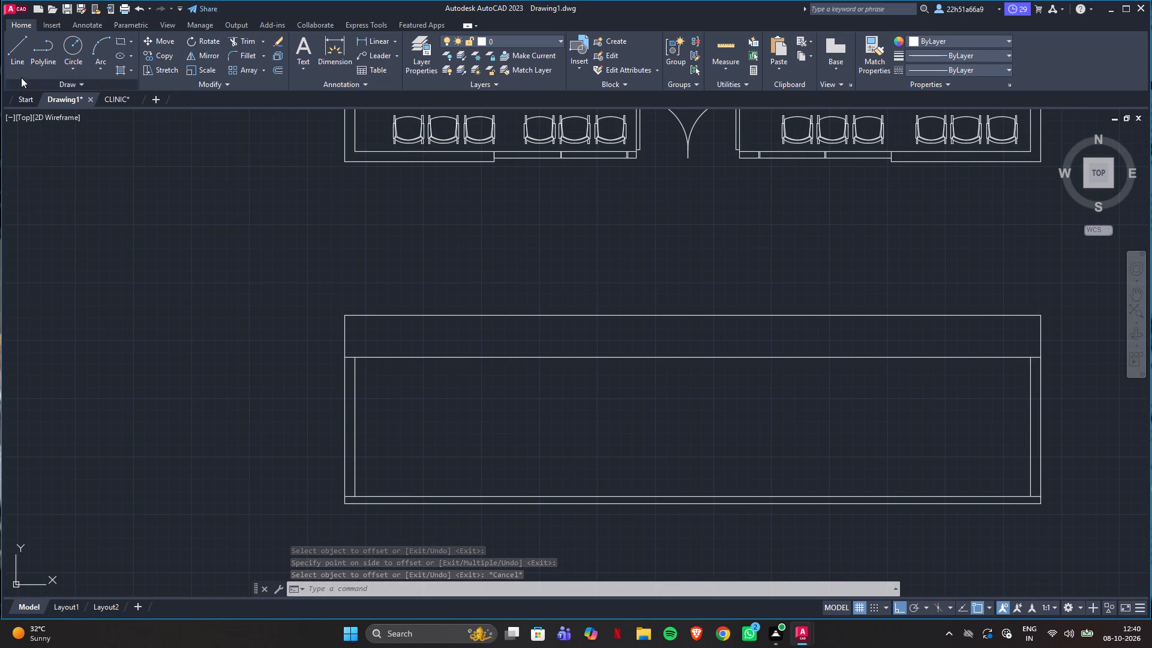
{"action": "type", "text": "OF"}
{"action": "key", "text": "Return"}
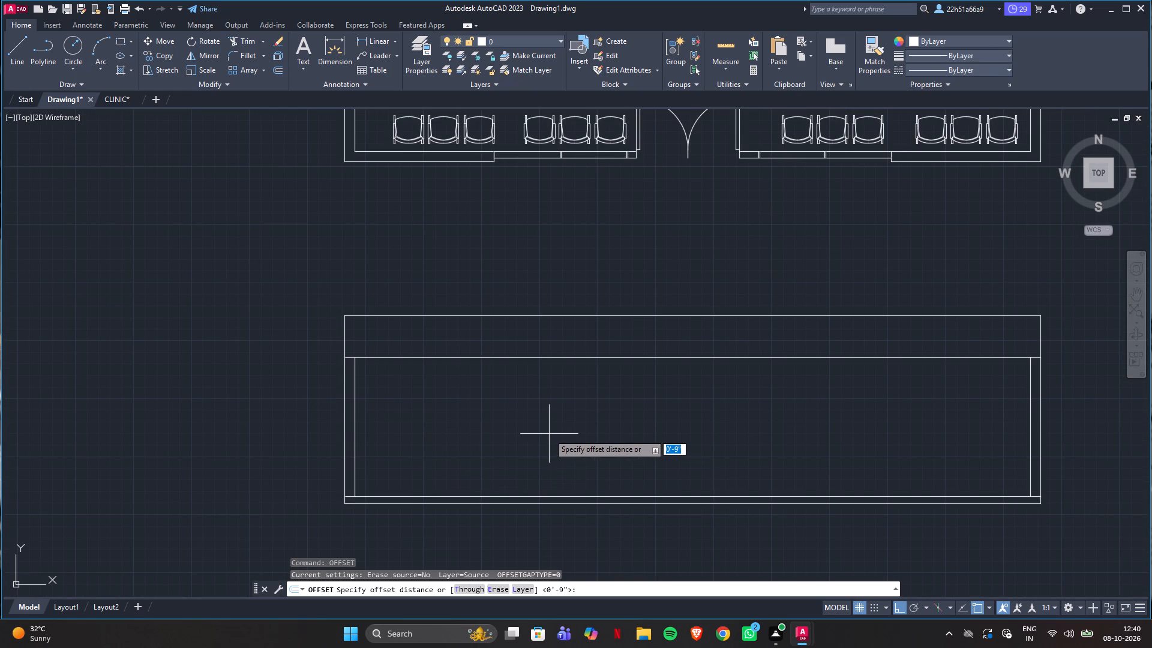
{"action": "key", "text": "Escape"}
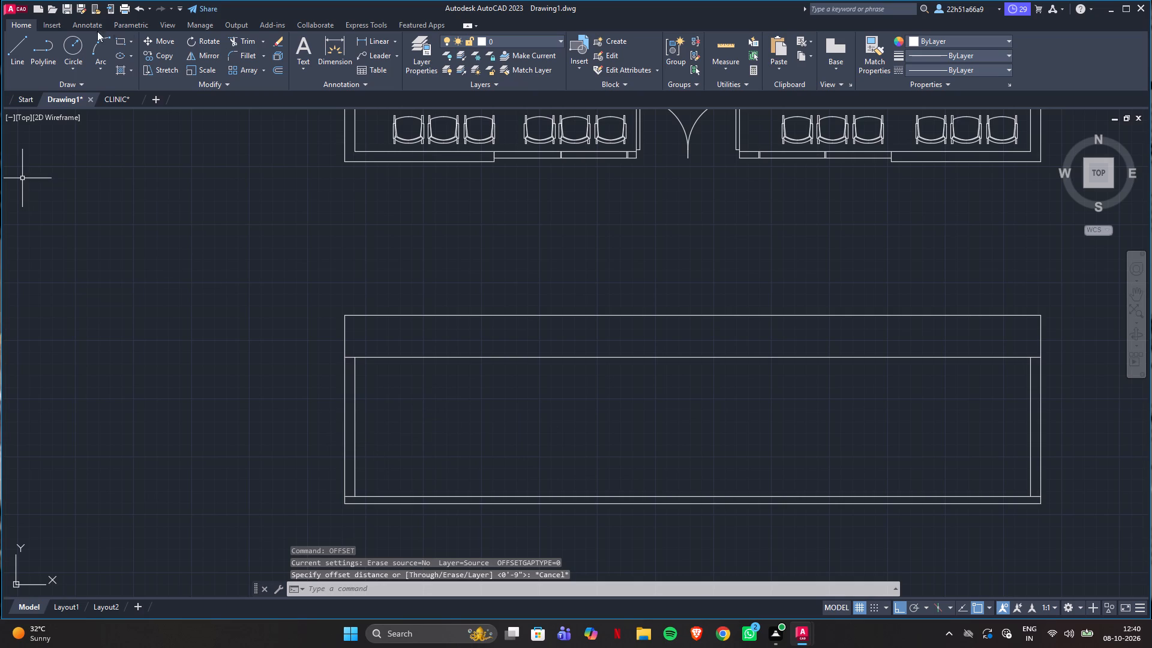
After measuring the plan's front wall beside the windows, offset both inner side lines of the elevation inward by 10'.
{"action": "left_click", "coordinate": [730, 41]}
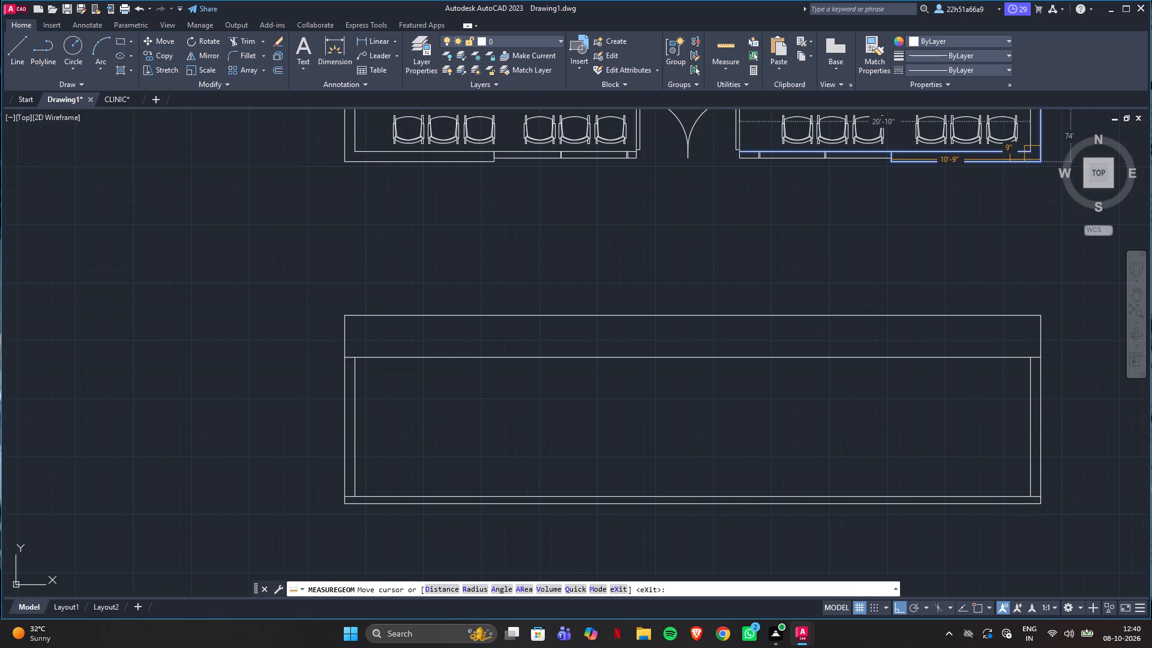
{"action": "key", "text": "Escape"}
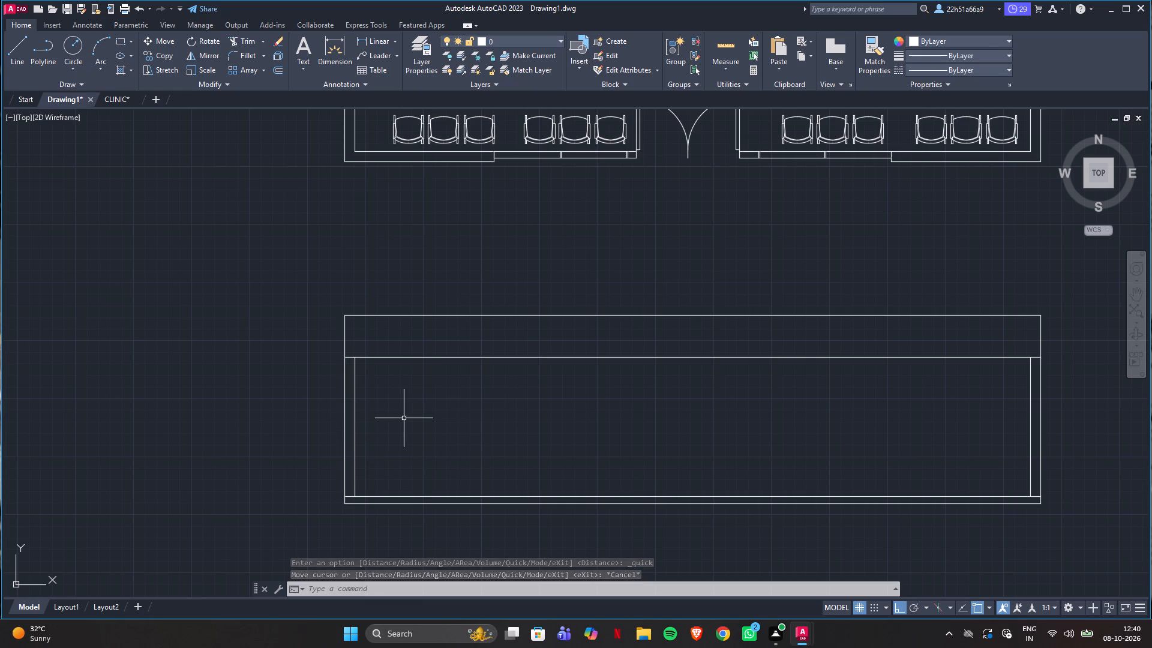
{"action": "type", "text": "OF"}
{"action": "key", "text": "Return"}
{"action": "type", "text": "10'"}
{"action": "key", "text": "Return"}
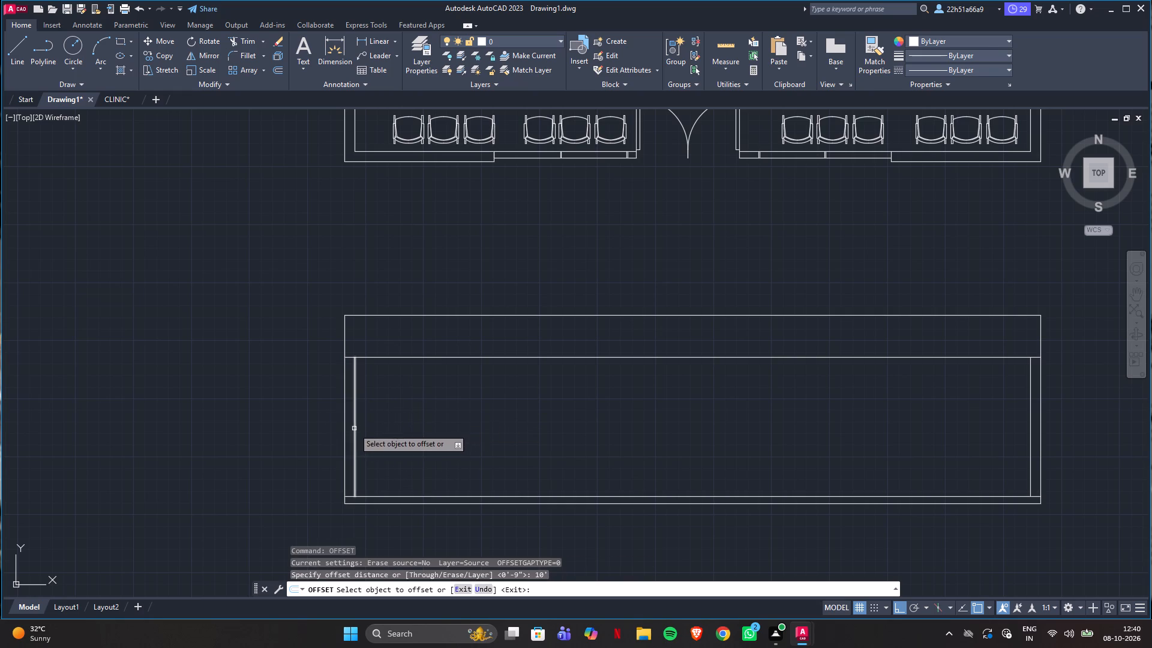
{"action": "left_click", "coordinate": [355, 428]}
{"action": "left_click", "coordinate": [521, 429]}
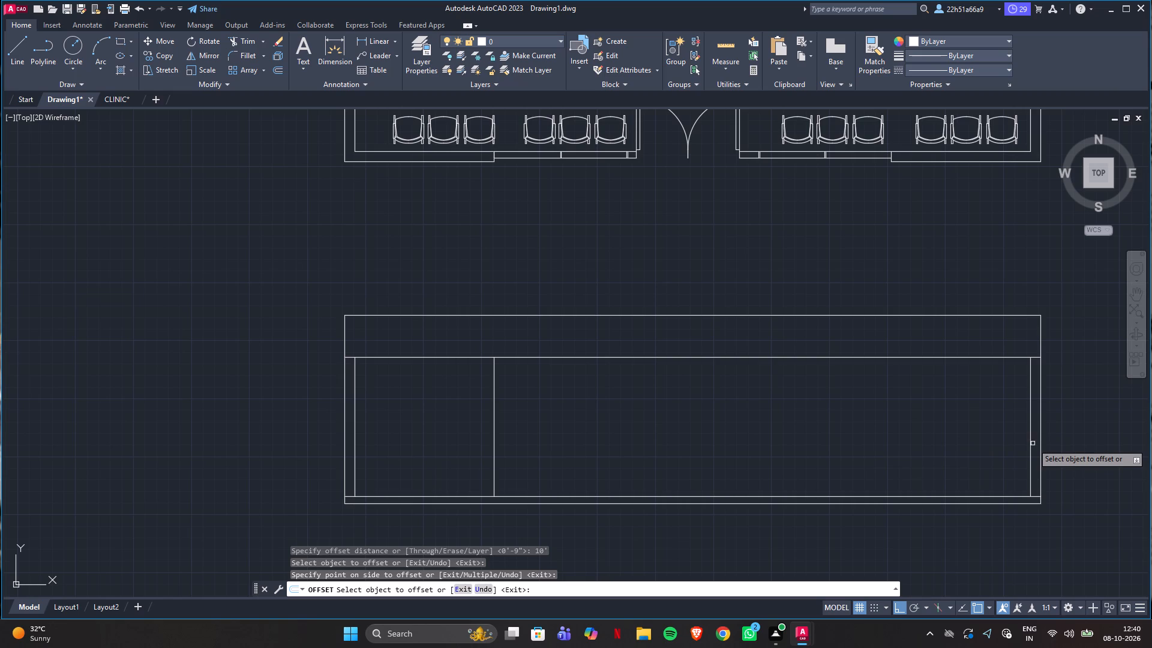
{"action": "left_click", "coordinate": [1030, 443]}
{"action": "left_click", "coordinate": [901, 448]}
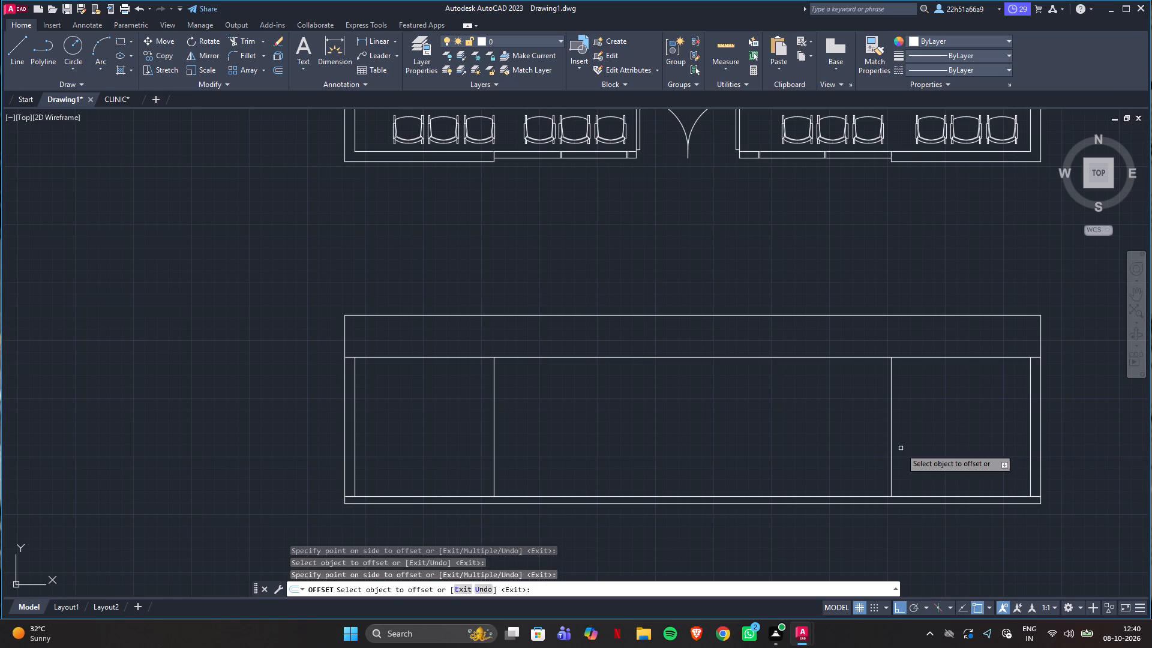
{"action": "key", "text": "Escape"}
Divide the elevation's middle bay with five vertical lines offset successively 4'9" apart from the bay's left-hand line.
{"action": "type", "text": "OF"}
{"action": "key", "text": "Return"}
{"action": "type", "text": "4'9"}
{"action": "key", "text": "shift+quotedbl"}
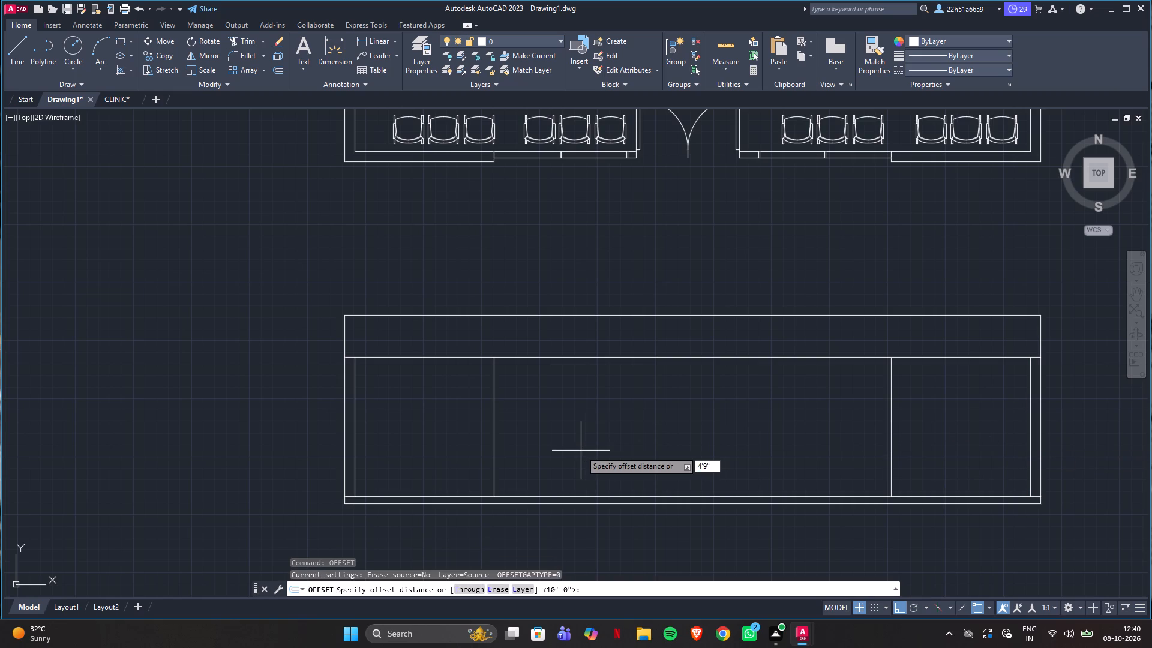
{"action": "key", "text": "Return"}
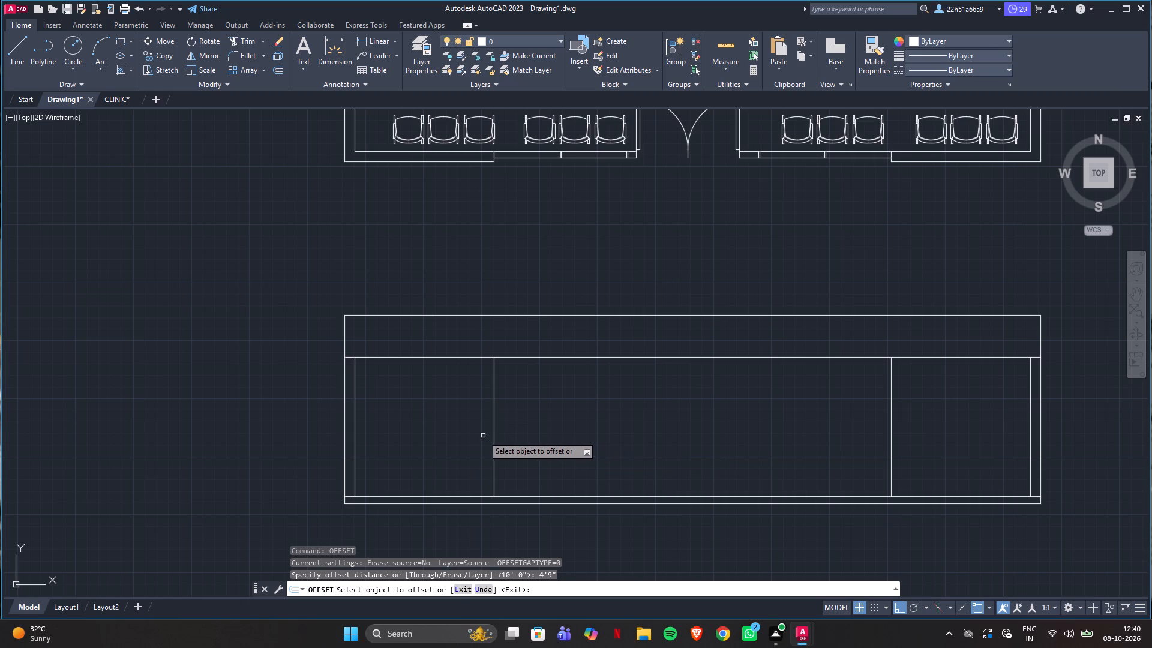
{"action": "left_click", "coordinate": [494, 440]}
{"action": "left_click", "coordinate": [573, 448]}
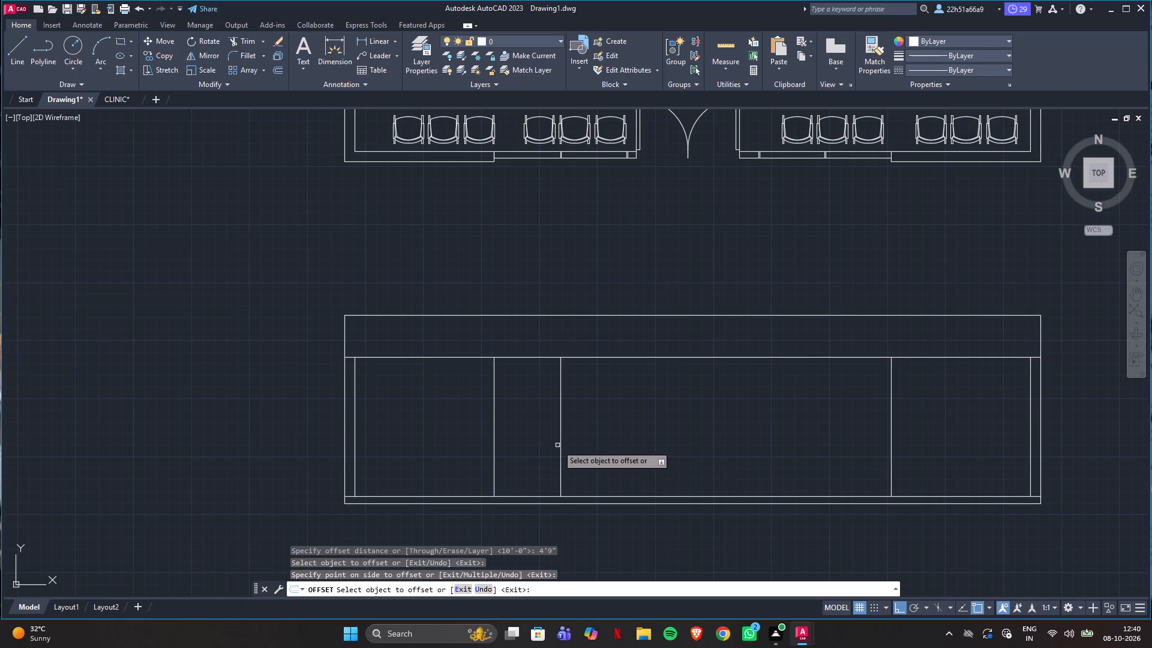
{"action": "left_click", "coordinate": [561, 445]}
{"action": "left_click", "coordinate": [653, 441]}
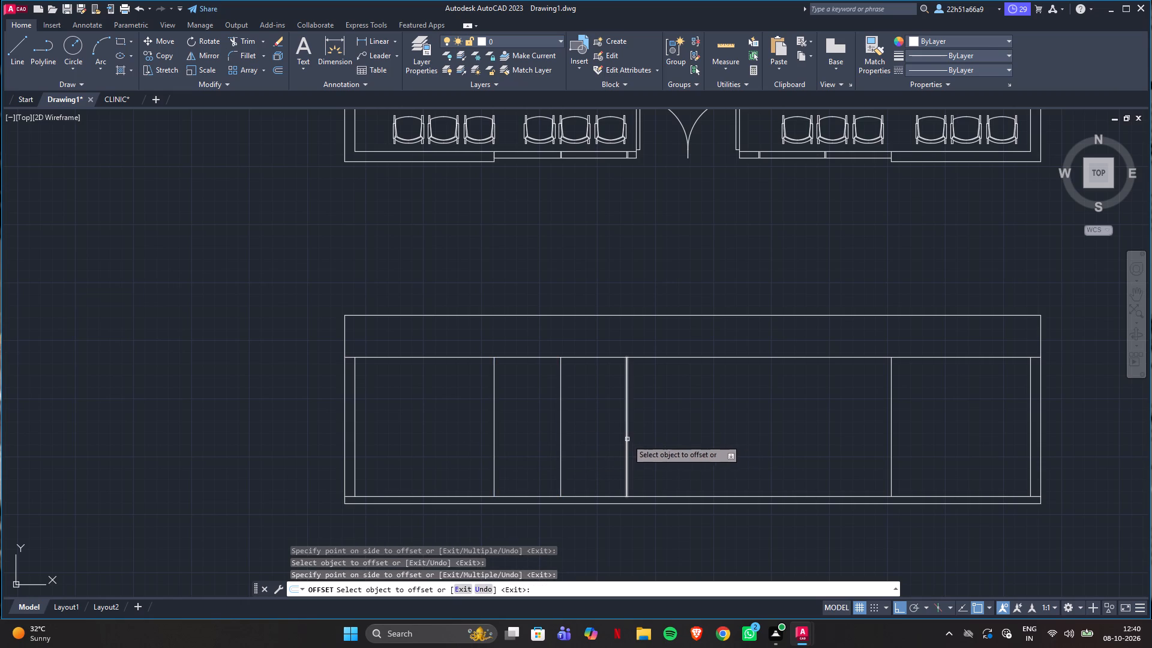
{"action": "left_click", "coordinate": [629, 440]}
{"action": "left_click", "coordinate": [625, 439]}
{"action": "left_click", "coordinate": [732, 439]}
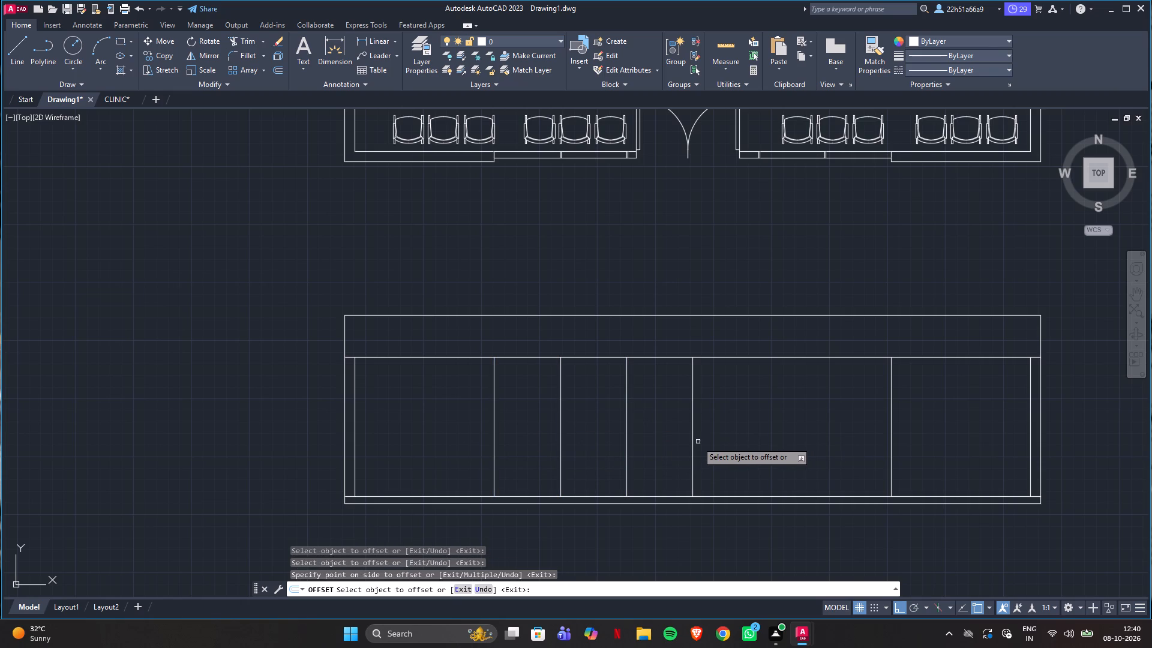
{"action": "left_click", "coordinate": [689, 442]}
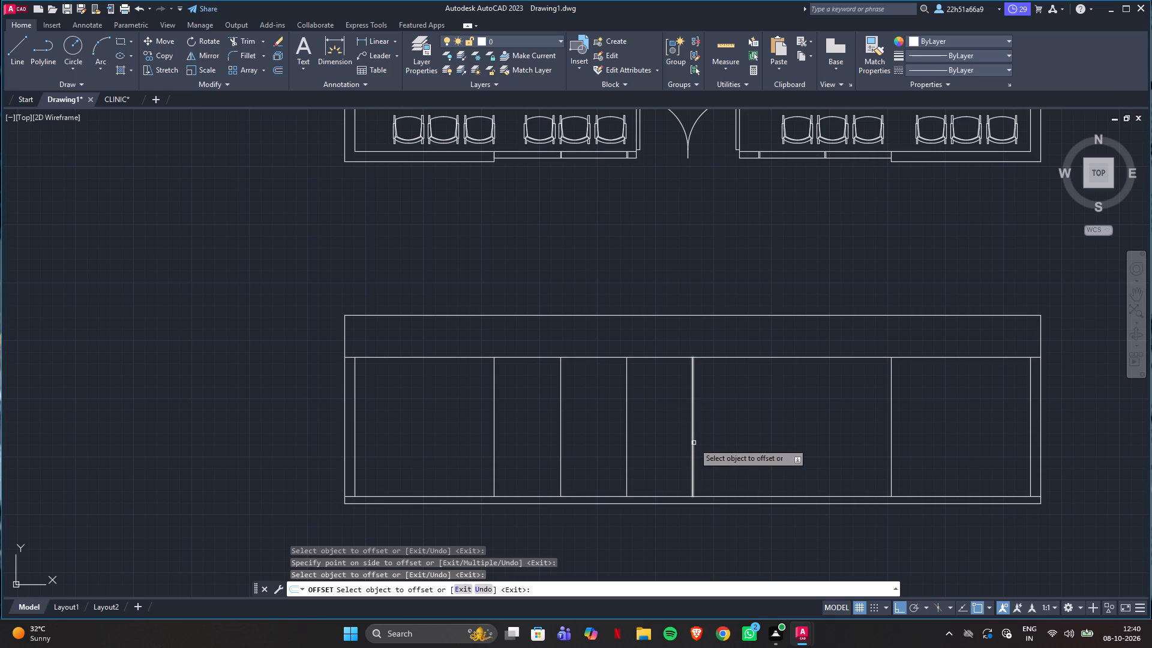
{"action": "left_click", "coordinate": [694, 443]}
{"action": "left_click", "coordinate": [754, 442]}
{"action": "left_click", "coordinate": [757, 442]}
{"action": "left_click", "coordinate": [802, 442]}
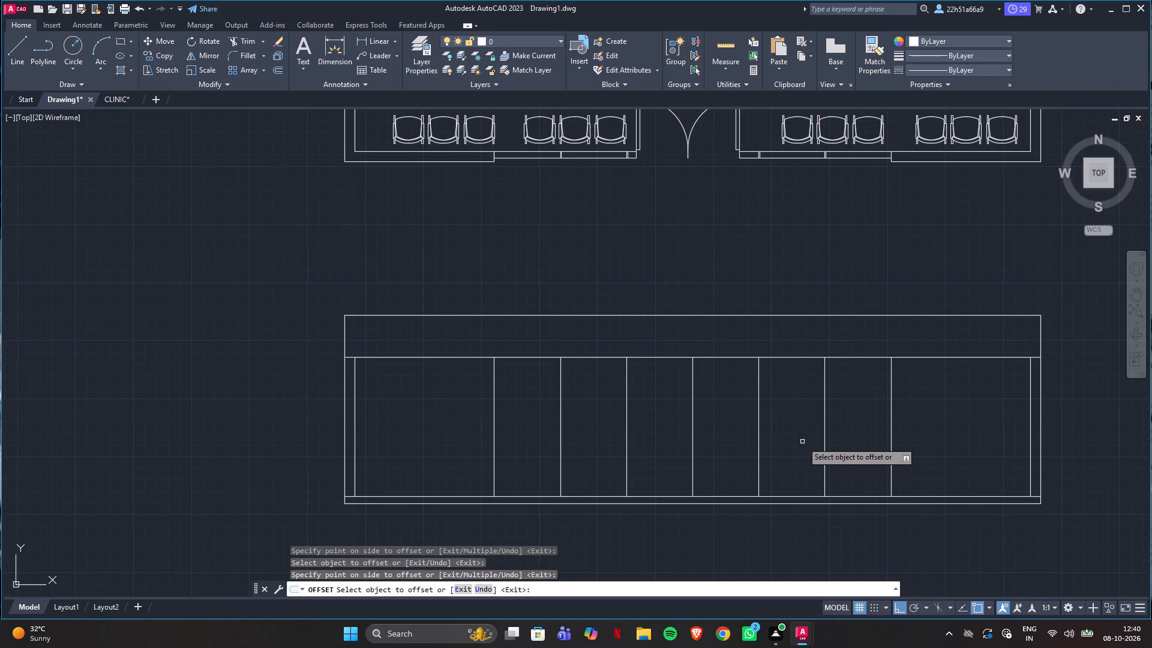
{"action": "key", "text": "Escape"}
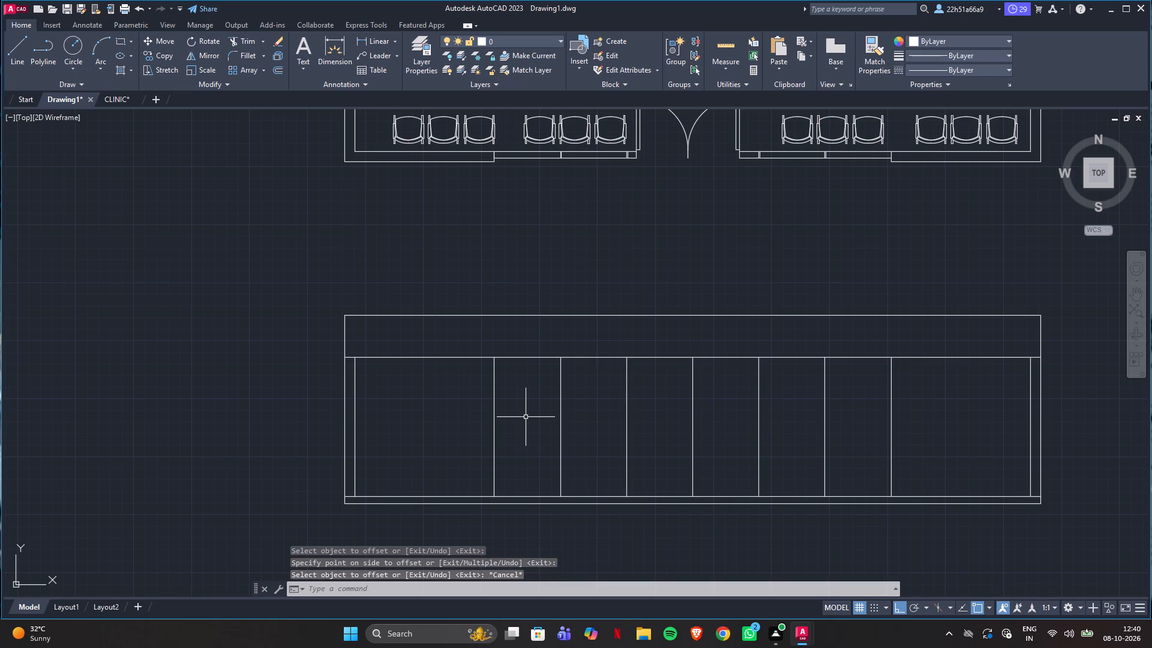
Draw a horizontal line across the middle bay, 2'6" below the underside of the top band.
{"action": "key", "text": "l"}
{"action": "key", "text": "Return"}
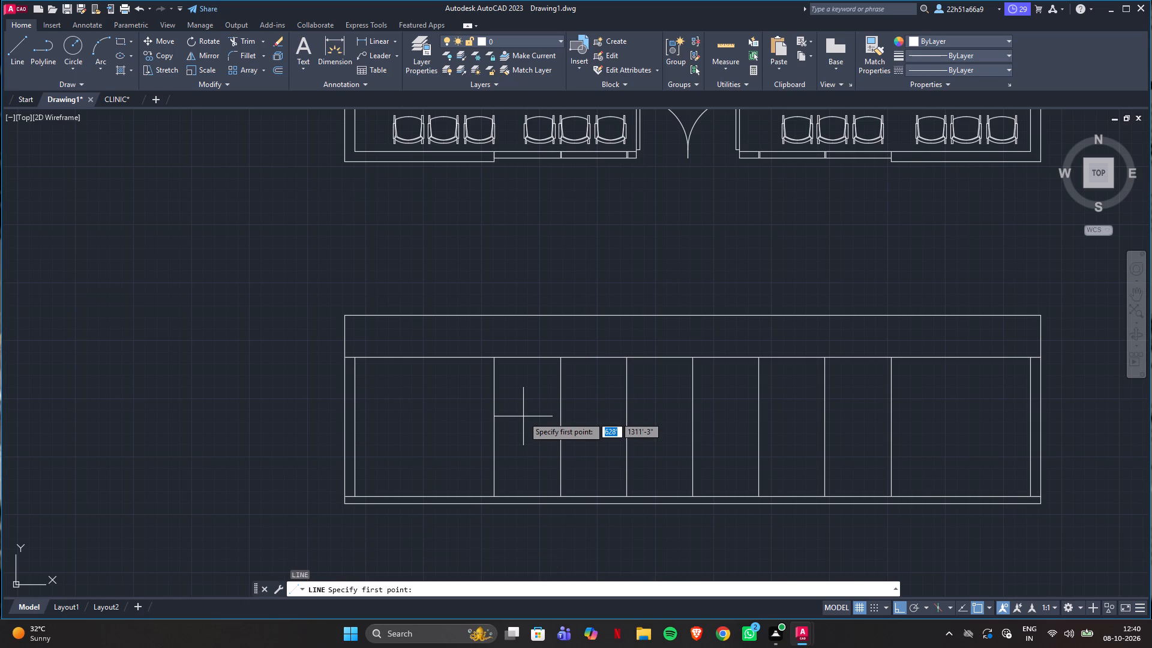
{"action": "type", "text": "TRA"}
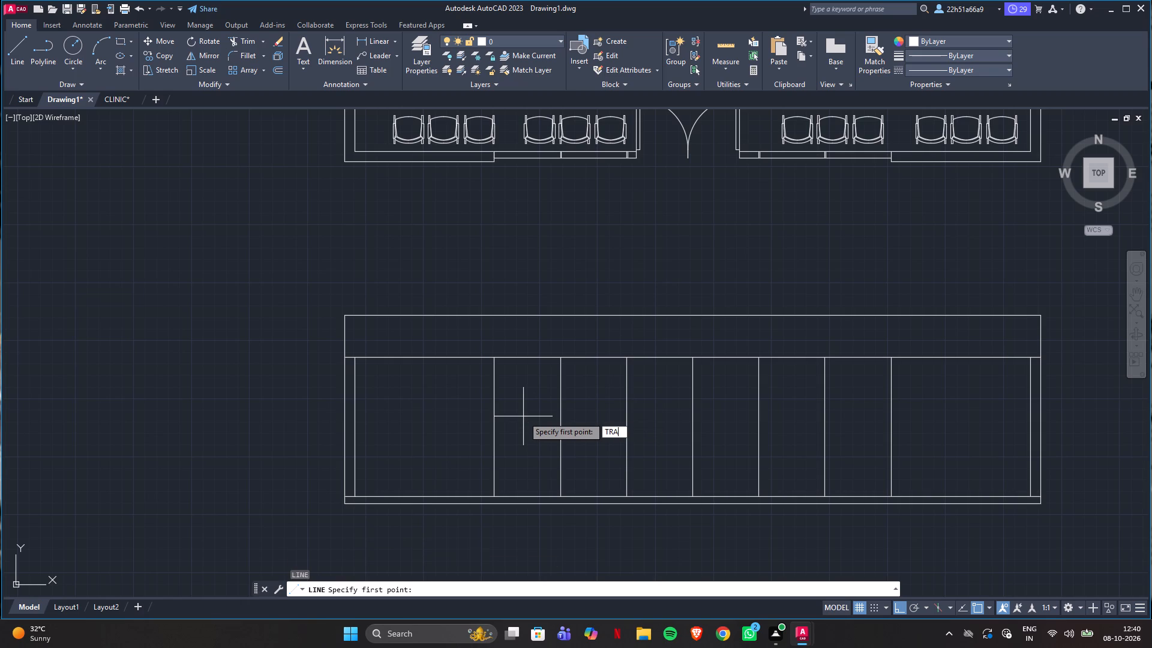
{"action": "key", "text": "Return"}
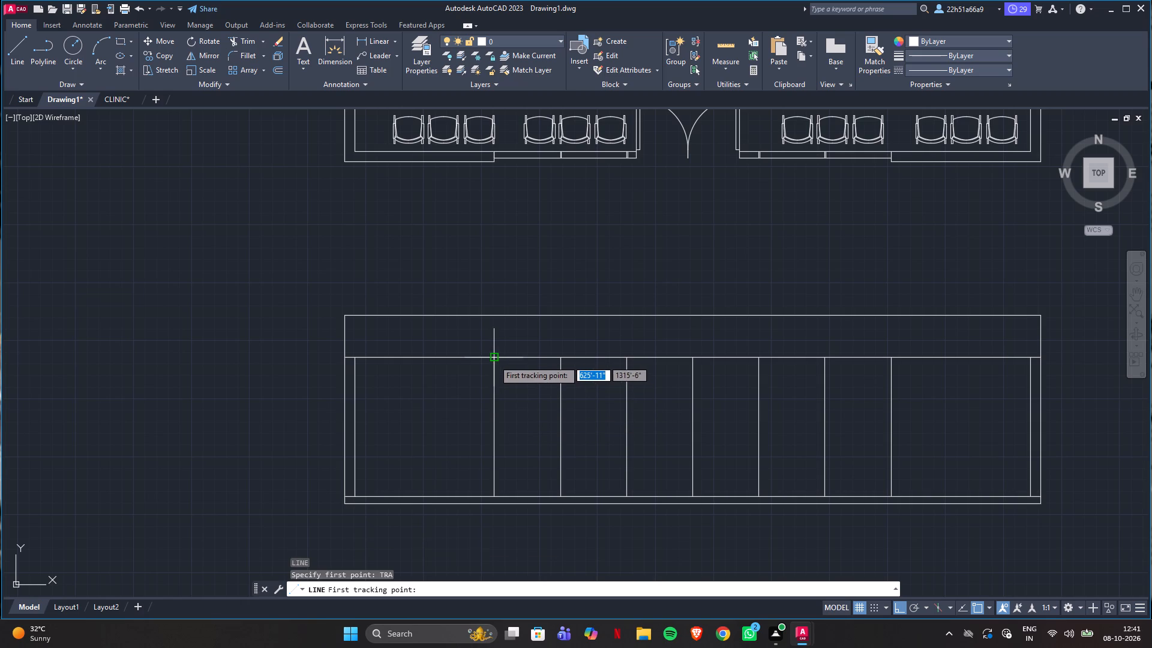
{"action": "left_click", "coordinate": [494, 360]}
{"action": "type", "text": "2'6\""}
{"action": "key", "text": "Return"}
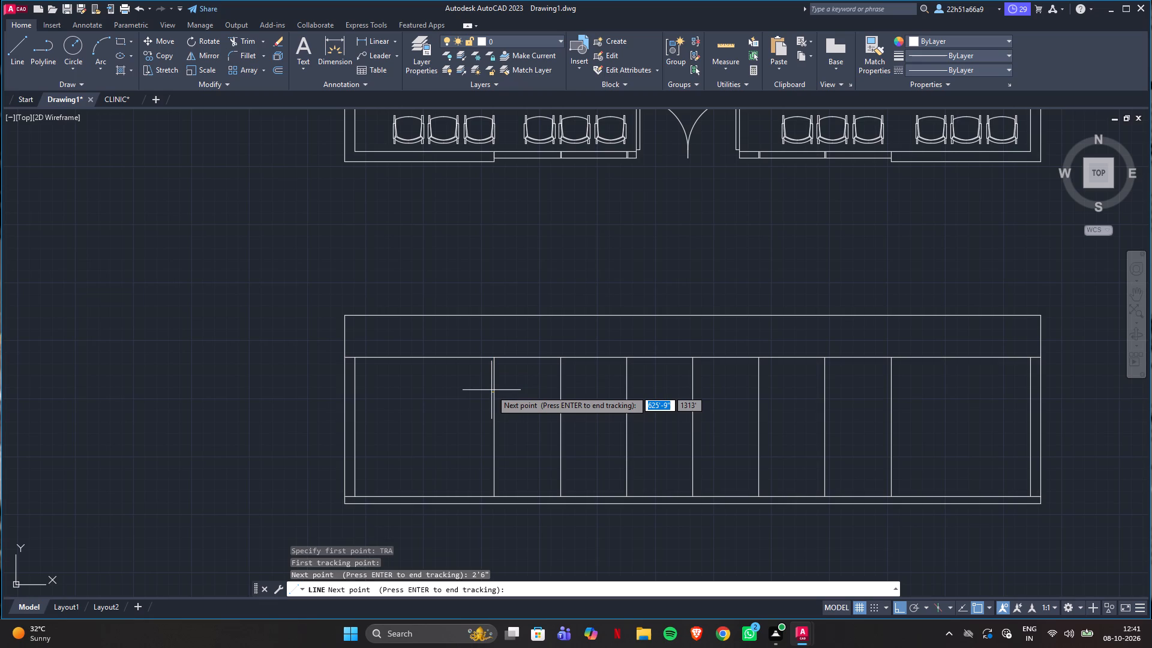
{"action": "key", "text": "Return"}
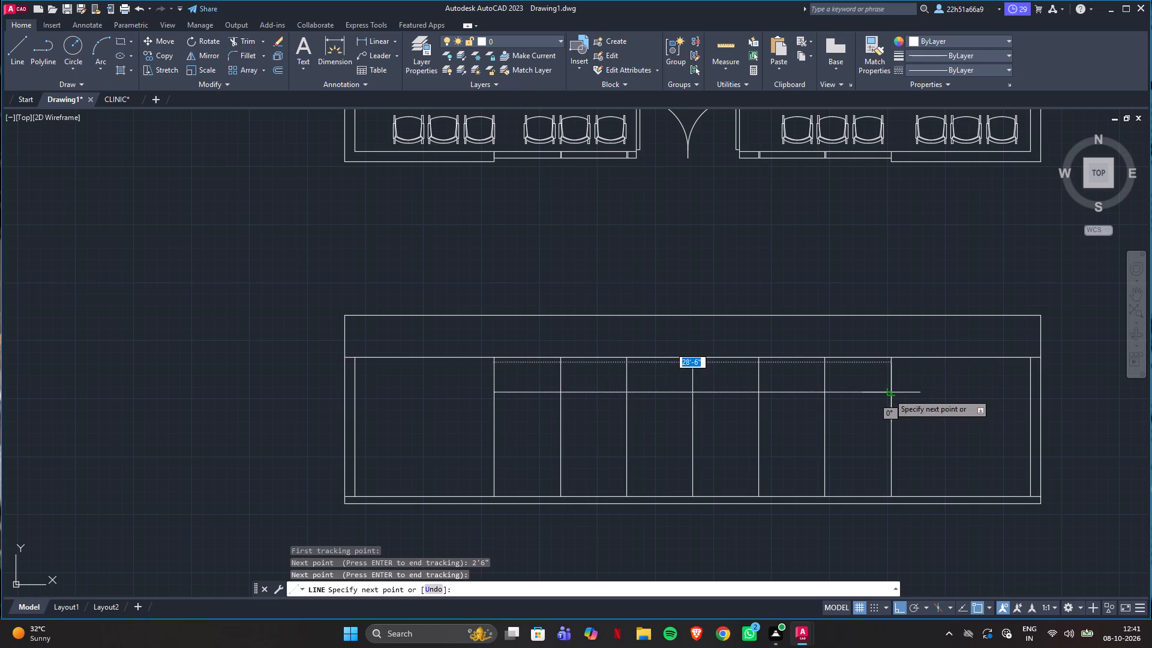
{"action": "left_click", "coordinate": [889, 394]}
{"action": "key", "text": "Escape"}
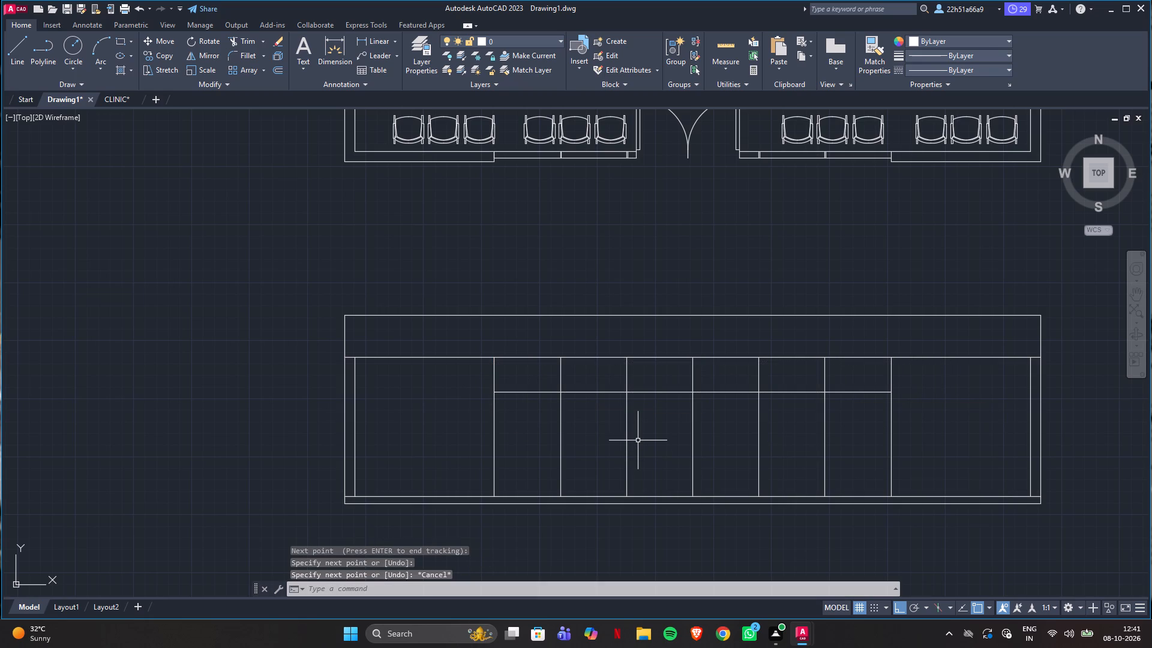
Offset the four leftmost vertical lines of the middle bay 1" to the right to form double-line frames.
{"action": "type", "text": "OF"}
{"action": "key", "text": "Return"}
{"action": "type", "text": "1\""}
{"action": "key", "text": "Return"}
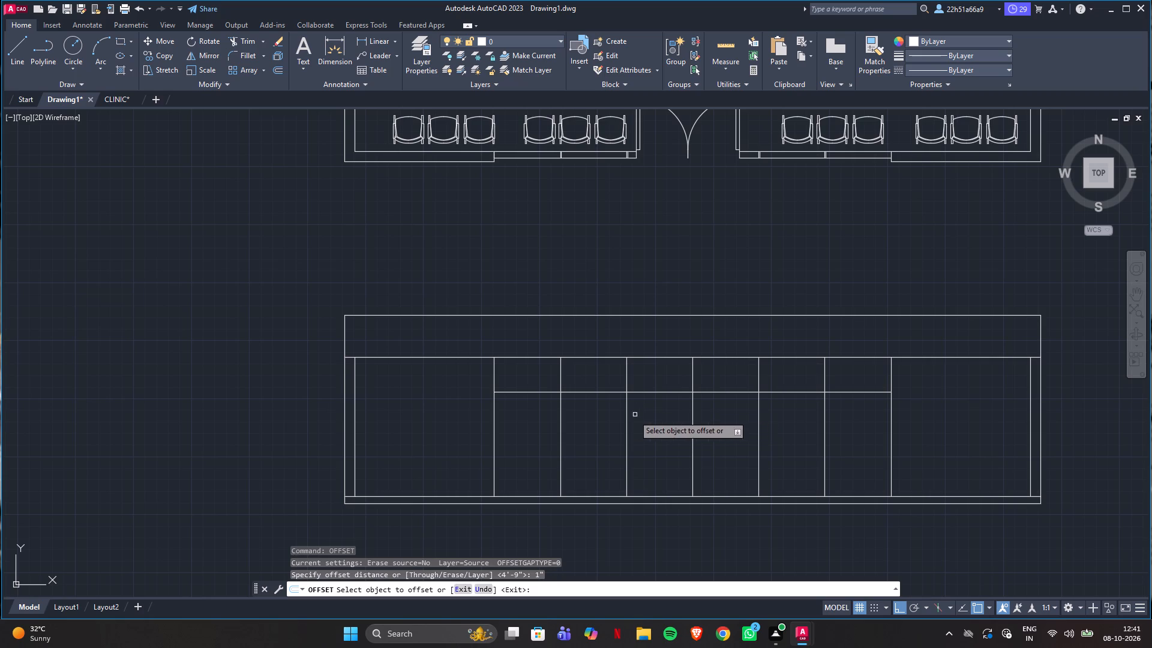
{"action": "left_click", "coordinate": [494, 444]}
{"action": "left_click", "coordinate": [523, 443]}
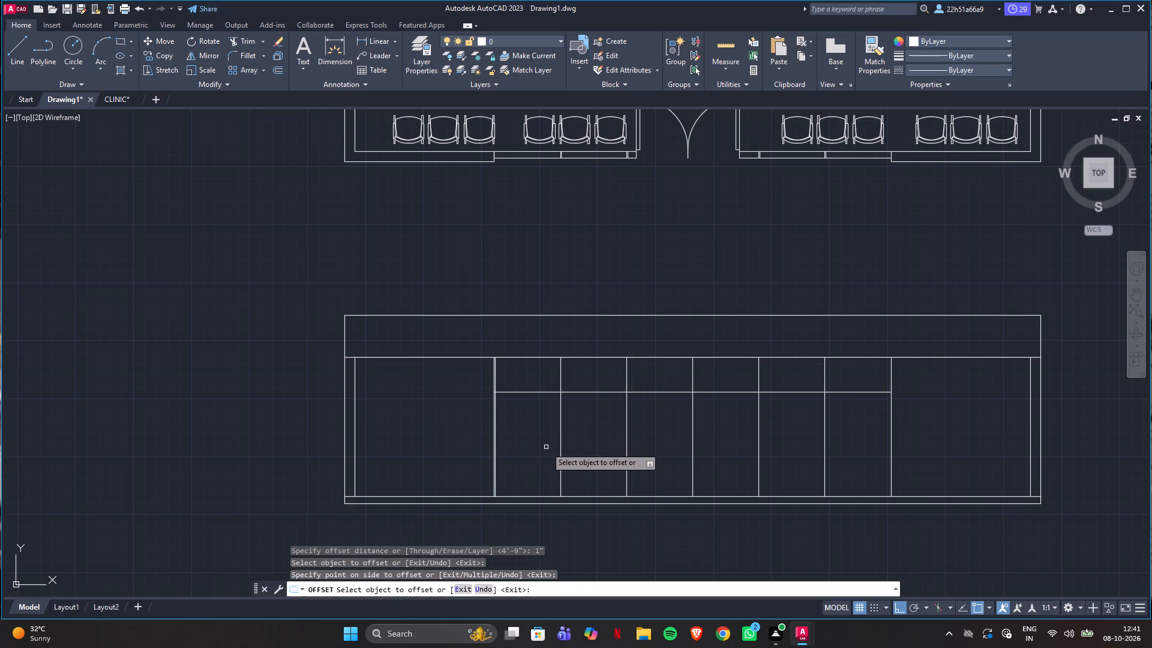
{"action": "left_click", "coordinate": [560, 455]}
{"action": "left_click", "coordinate": [574, 458]}
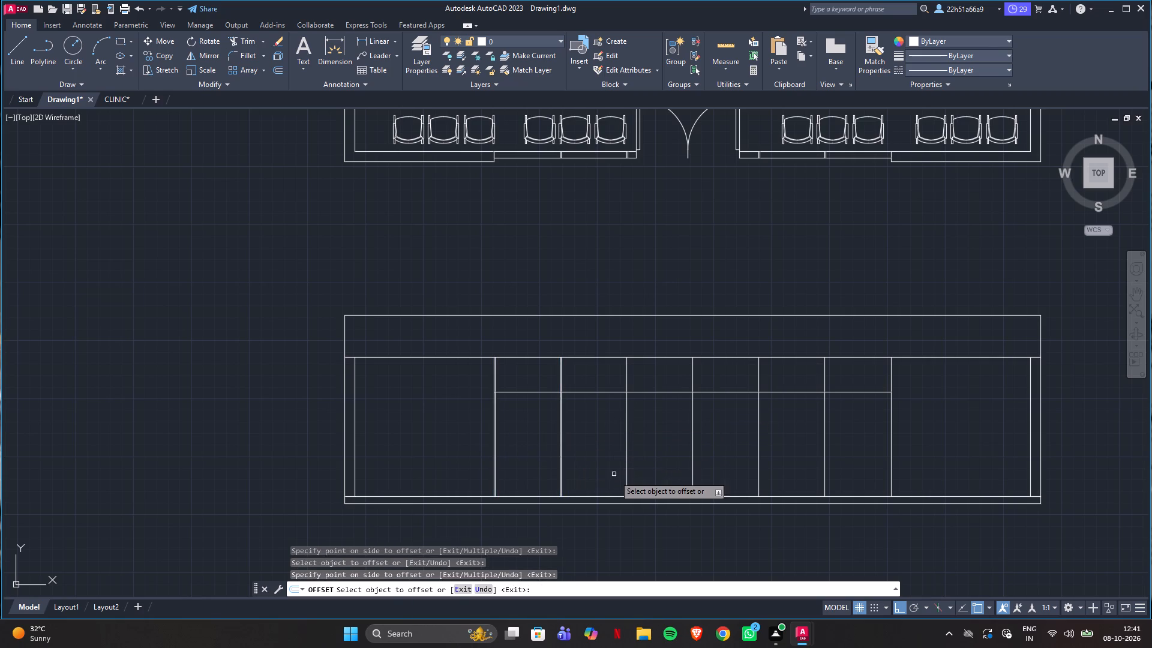
{"action": "left_click", "coordinate": [630, 476]}
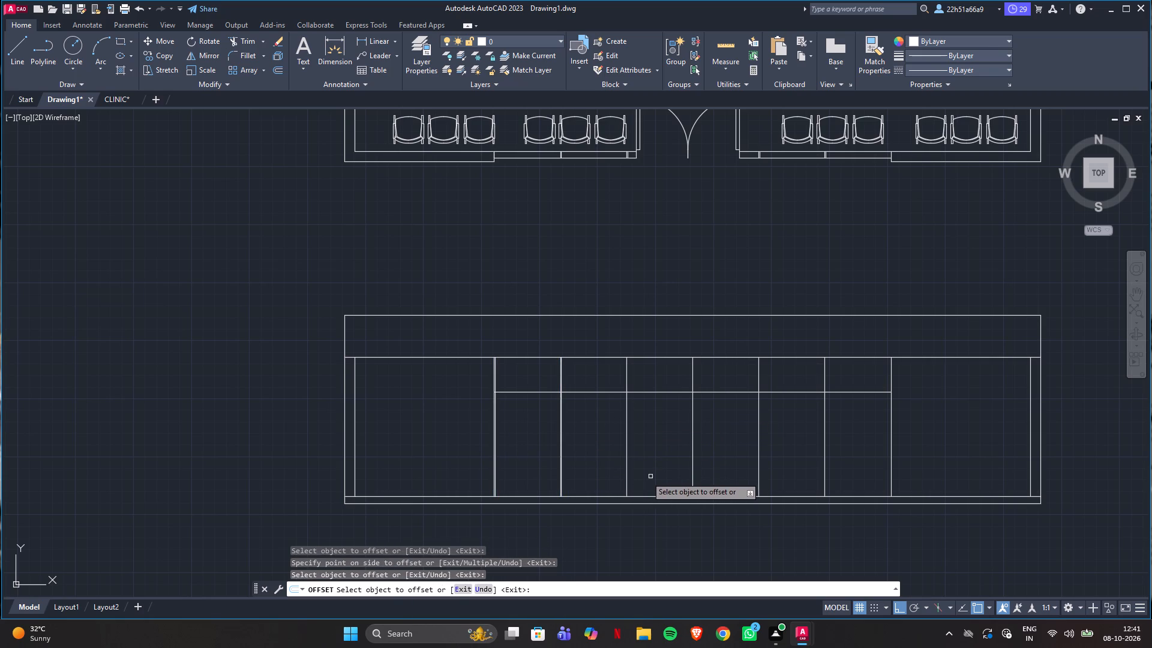
{"action": "left_click", "coordinate": [628, 475]}
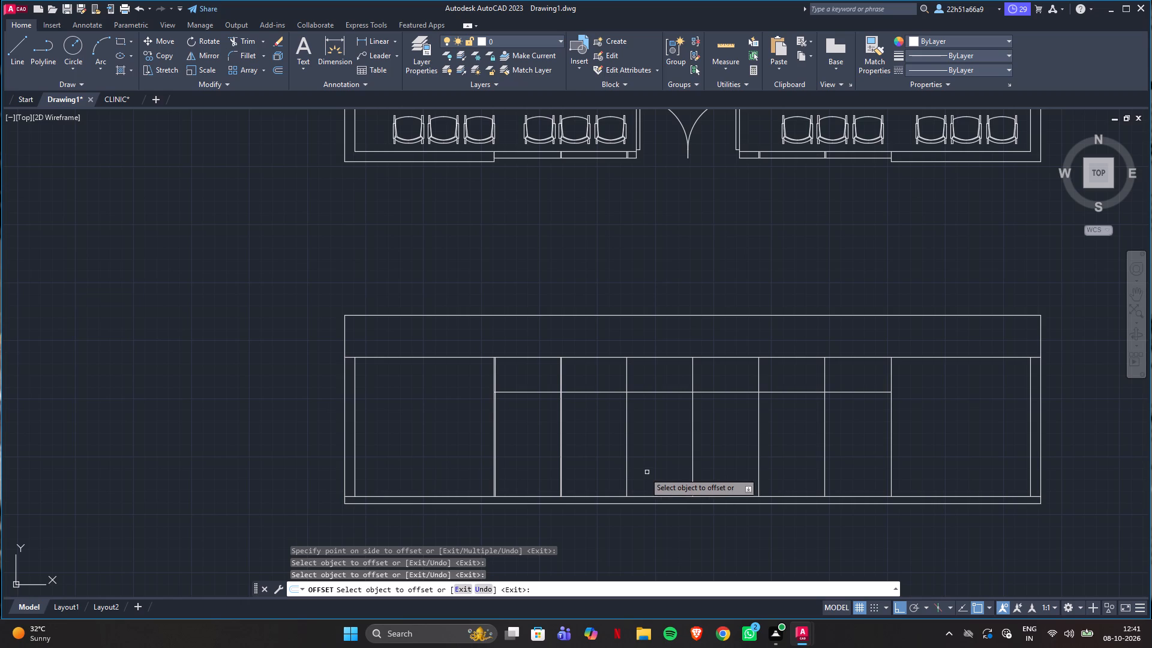
{"action": "left_click", "coordinate": [627, 469]}
{"action": "left_click", "coordinate": [641, 468]}
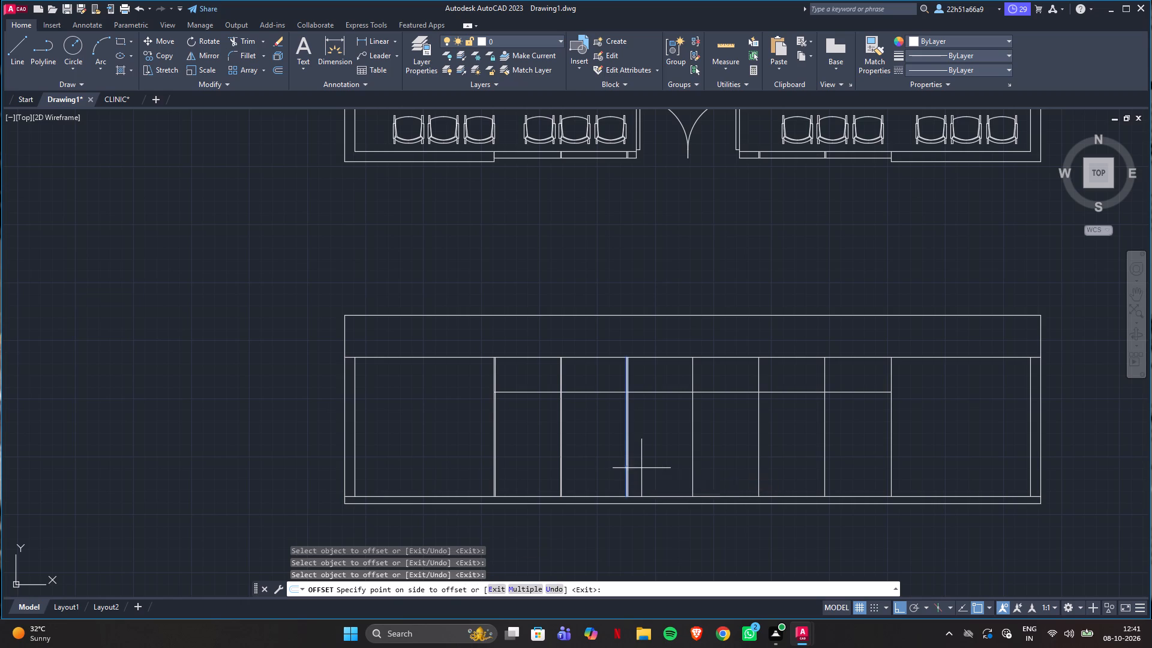
{"action": "scroll", "coordinate": [583, 452], "scroll_direction": "up", "scroll_amount": 2}
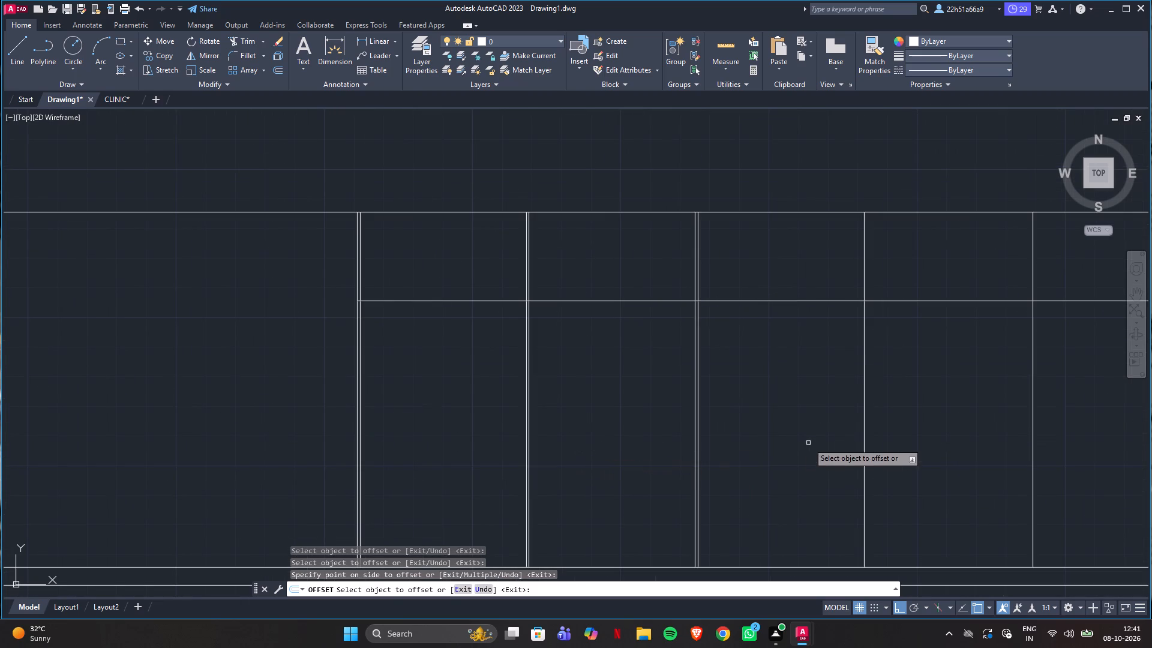
{"action": "left_click", "coordinate": [866, 463]}
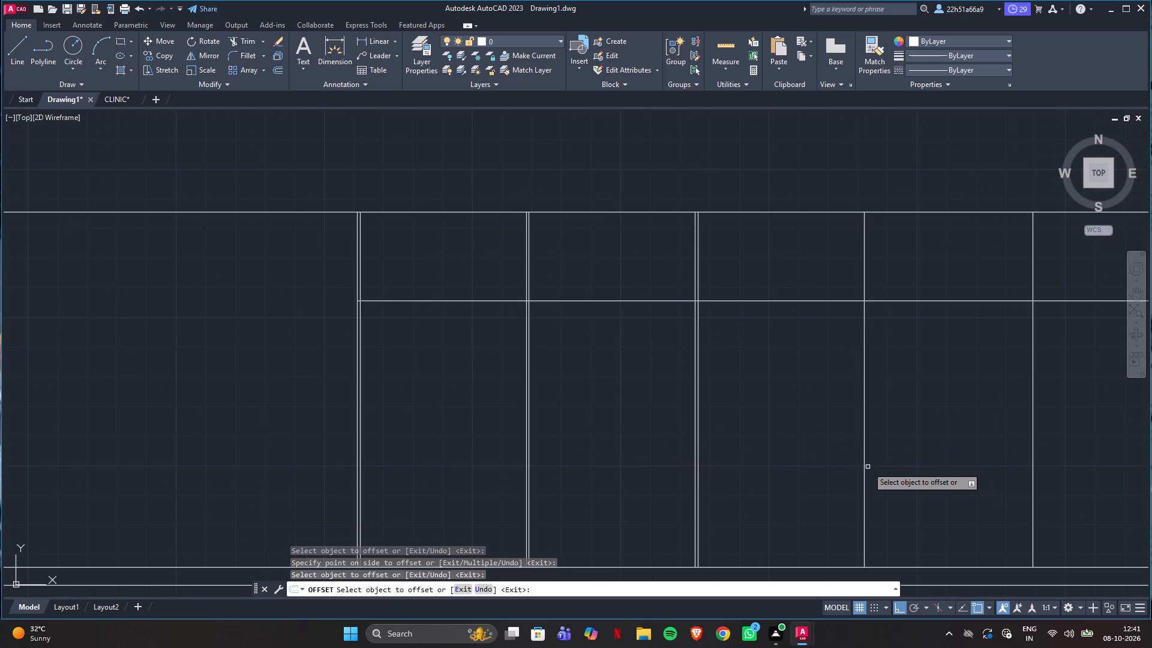
{"action": "left_click", "coordinate": [864, 467]}
{"action": "left_click", "coordinate": [887, 467]}
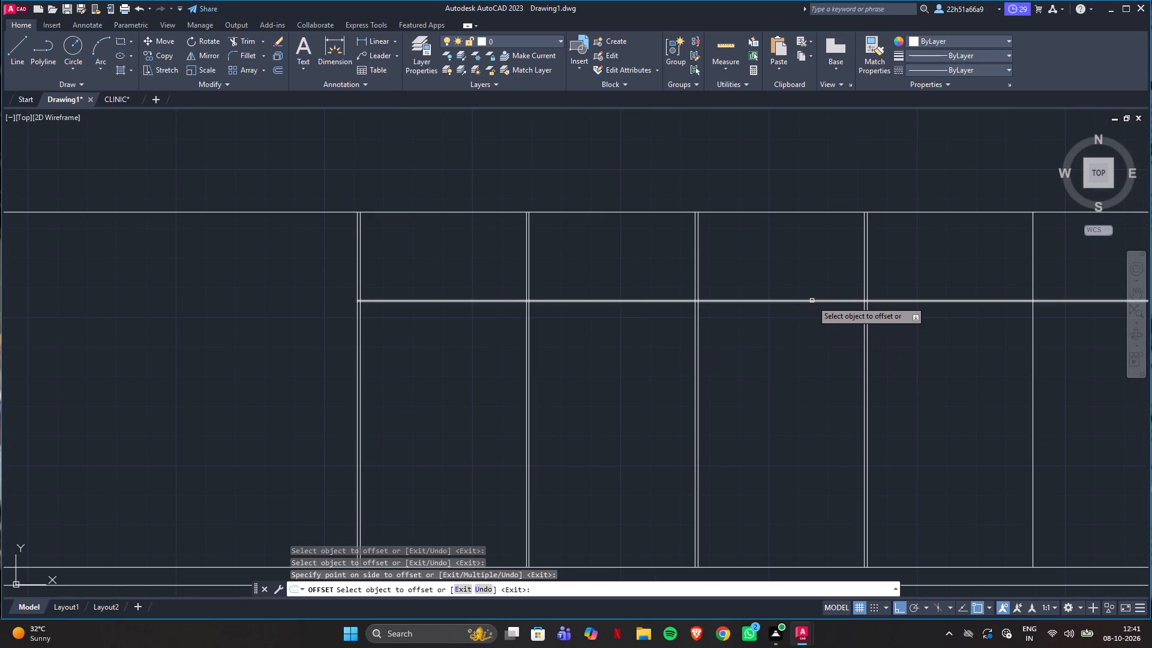
Offset the middle bay's horizontal line 1" upward.
{"action": "left_click", "coordinate": [812, 300]}
{"action": "left_click", "coordinate": [812, 291]}
Offset the last two intermediate verticals 1" to the right and the bay's right-hand edge line 1" inward.
{"action": "scroll", "coordinate": [646, 321], "scroll_direction": "down", "scroll_amount": 3}
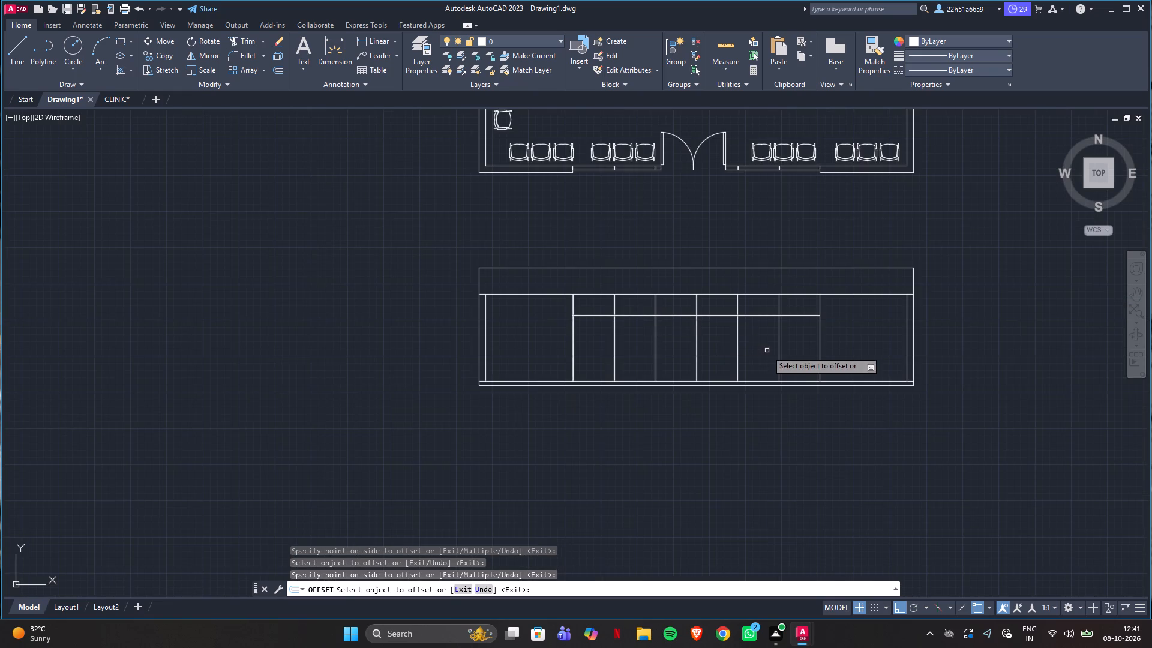
{"action": "scroll", "coordinate": [766, 349], "scroll_direction": "up", "scroll_amount": 2}
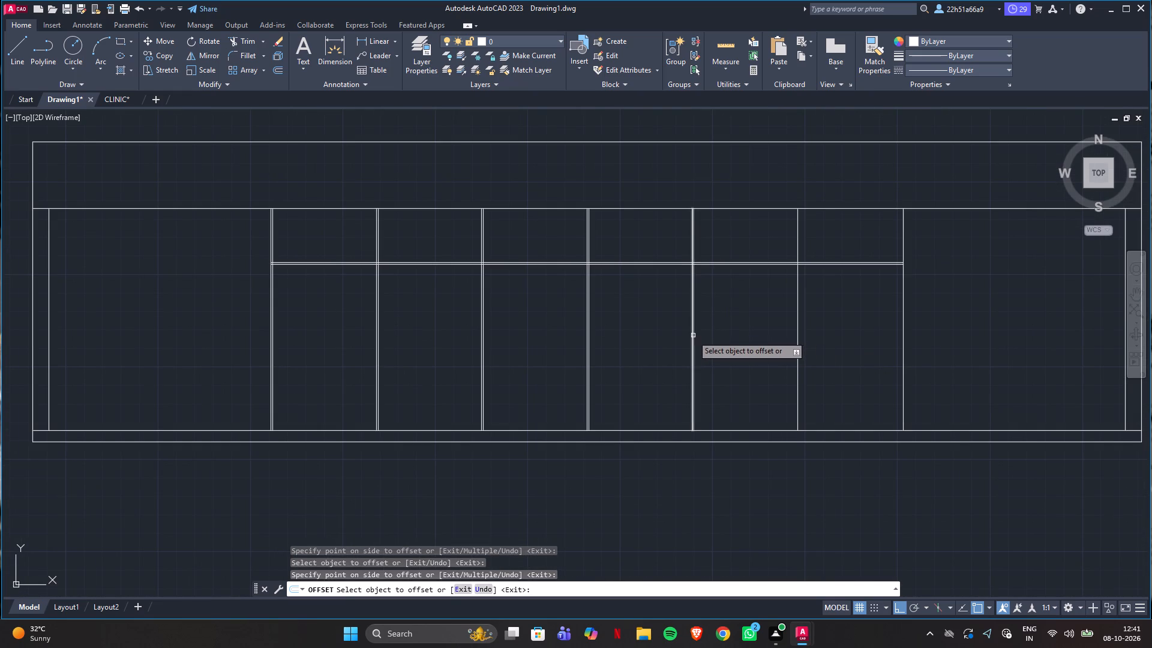
{"action": "left_click", "coordinate": [692, 335]}
{"action": "left_click", "coordinate": [724, 338]}
{"action": "left_click", "coordinate": [797, 345]}
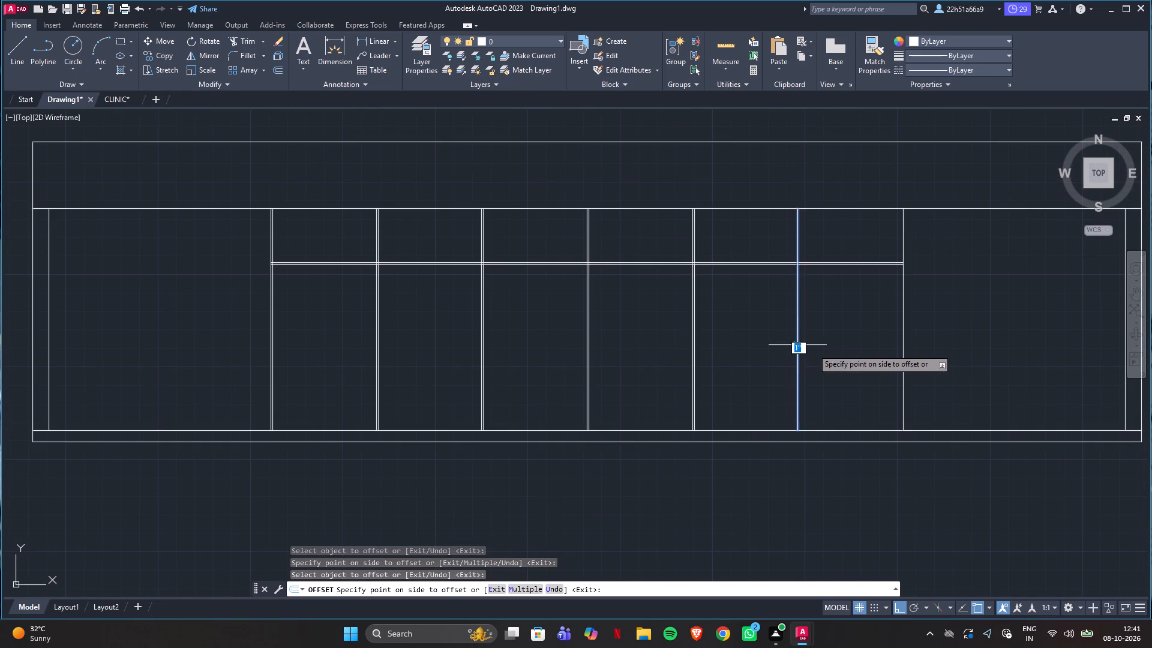
{"action": "left_click", "coordinate": [820, 349]}
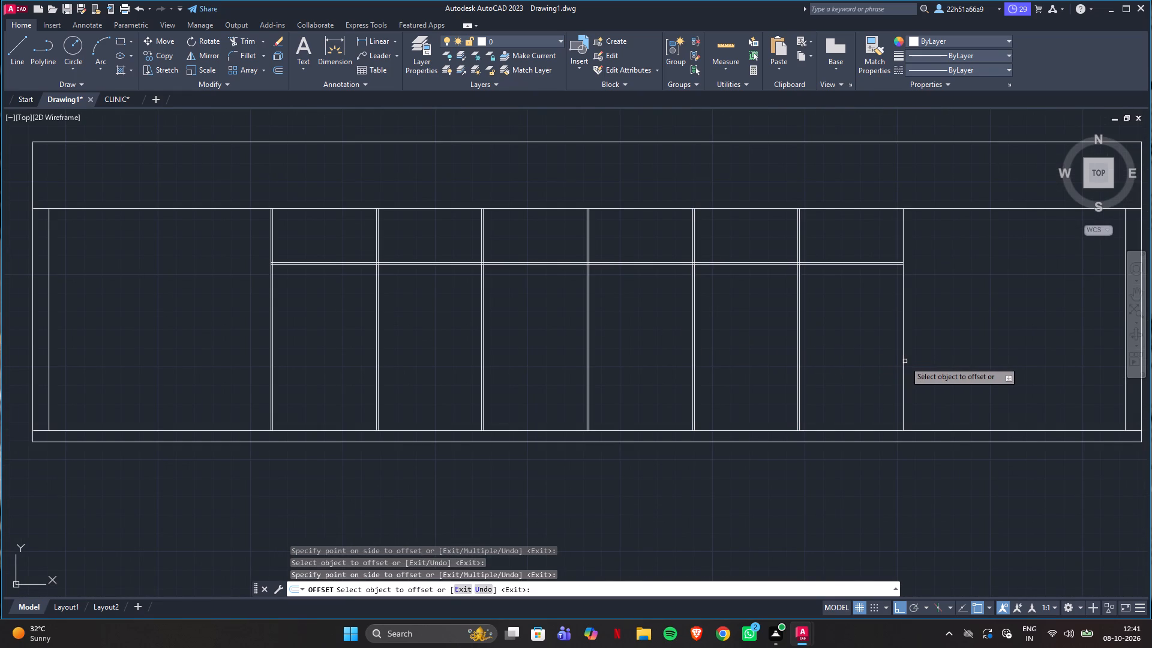
{"action": "left_click", "coordinate": [903, 361]}
{"action": "left_click", "coordinate": [888, 359]}
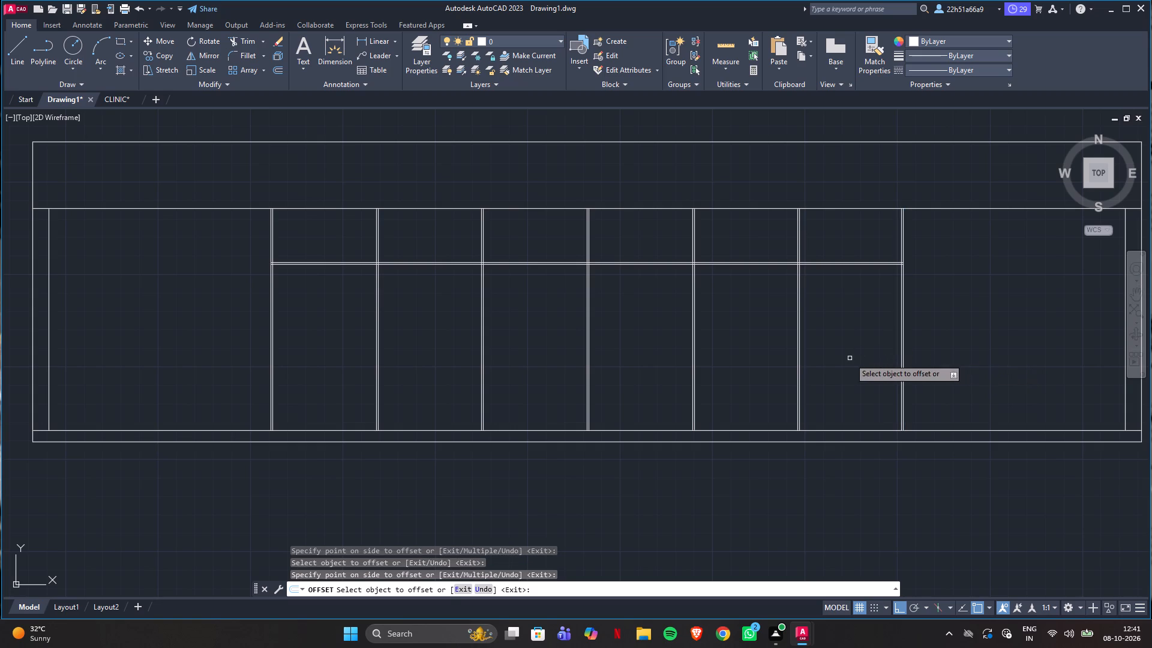
{"action": "key", "text": "Escape"}
Draw a circle of about 2" radius just right of the central vertical frame, below the horizontal frame, as a door handle.
{"action": "scroll", "coordinate": [678, 391], "scroll_direction": "down", "scroll_amount": 2}
{"action": "scroll", "coordinate": [669, 361], "scroll_direction": "up", "scroll_amount": 1}
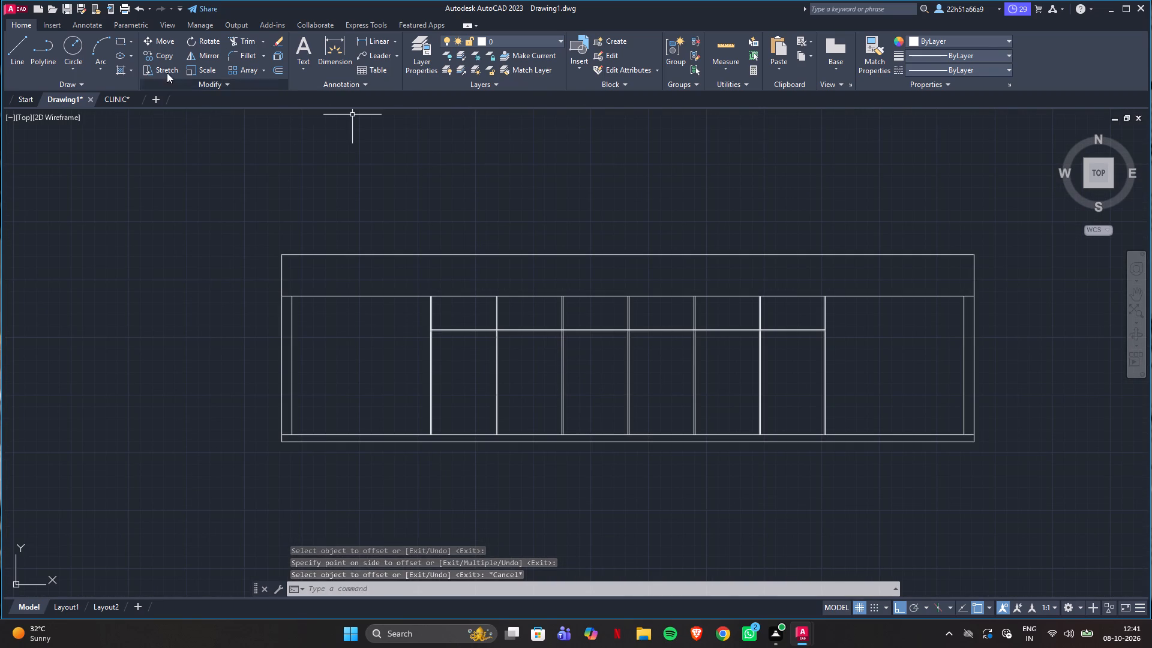
{"action": "left_click", "coordinate": [74, 43]}
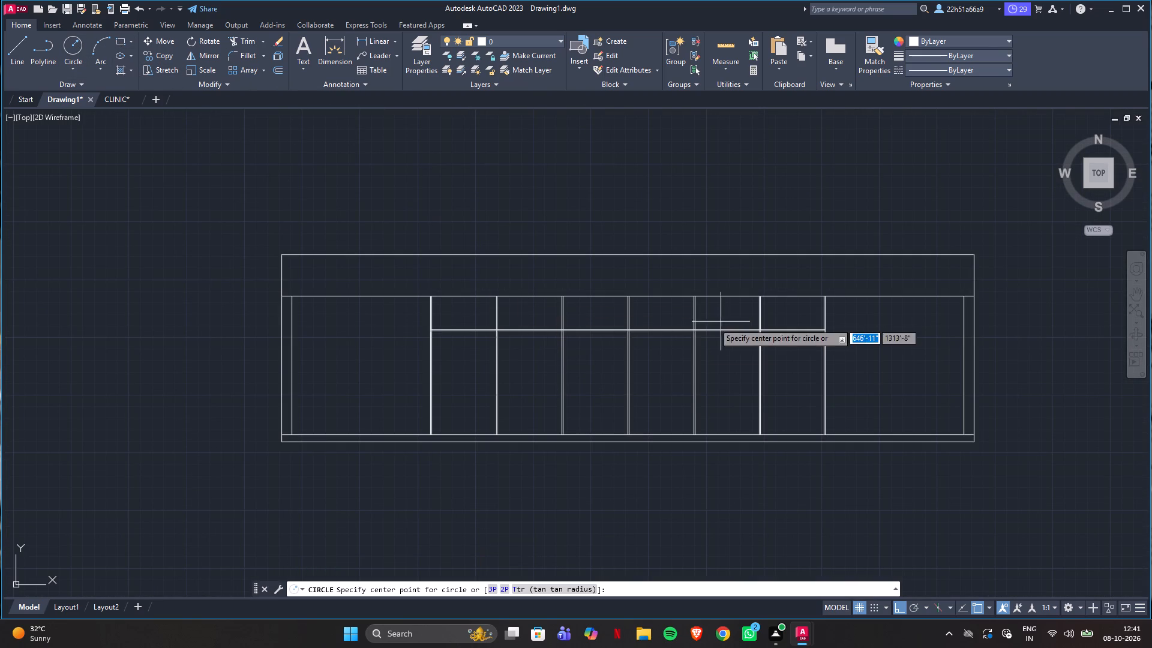
{"action": "scroll", "coordinate": [665, 380], "scroll_direction": "up", "scroll_amount": 3}
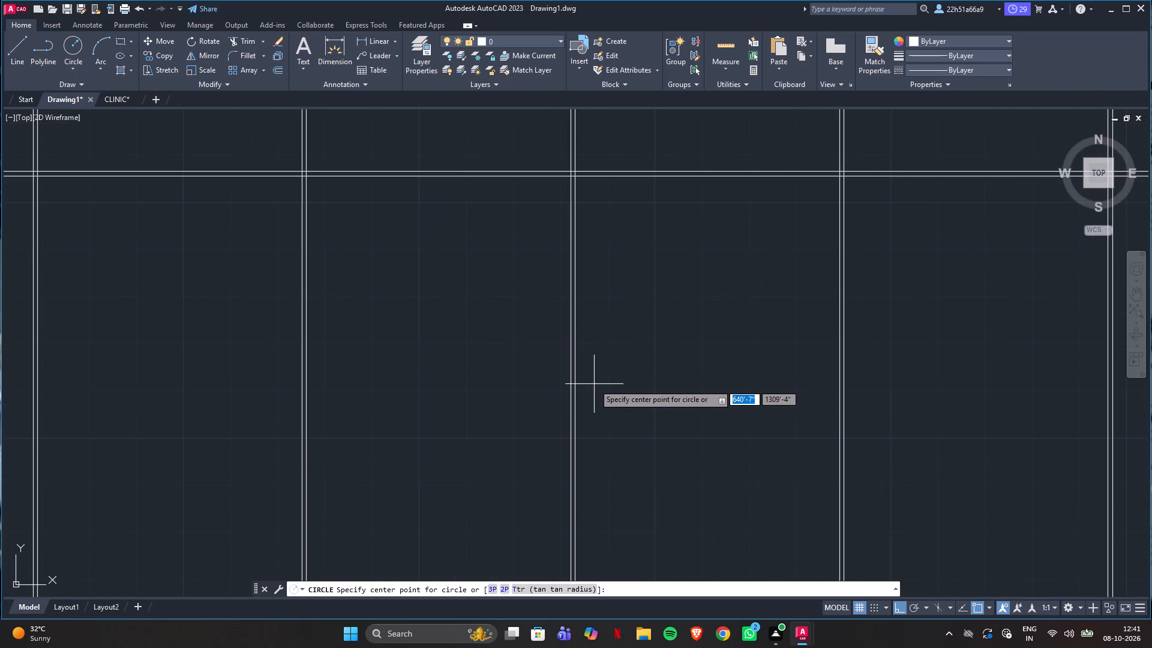
{"action": "left_click", "coordinate": [598, 407]}
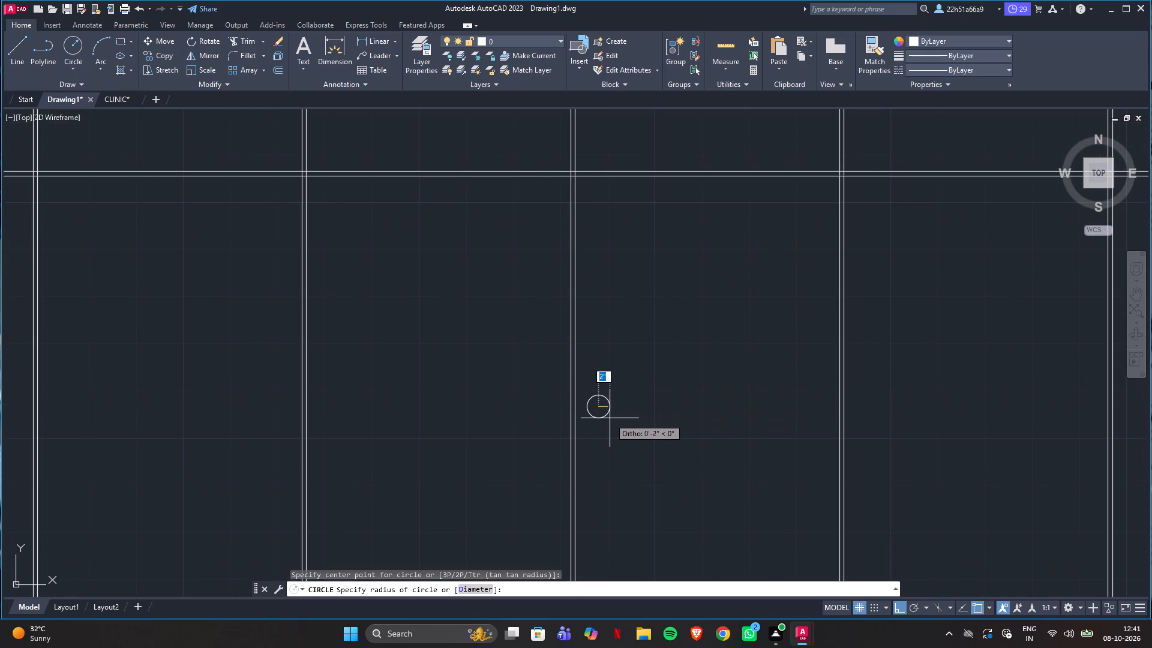
{"action": "left_click", "coordinate": [610, 418]}
Hatch the upper and lower panes of the middle bay's three leftmost glazing columns with ANSI35 at scale 10.
{"action": "scroll", "coordinate": [670, 405], "scroll_direction": "down", "scroll_amount": 2}
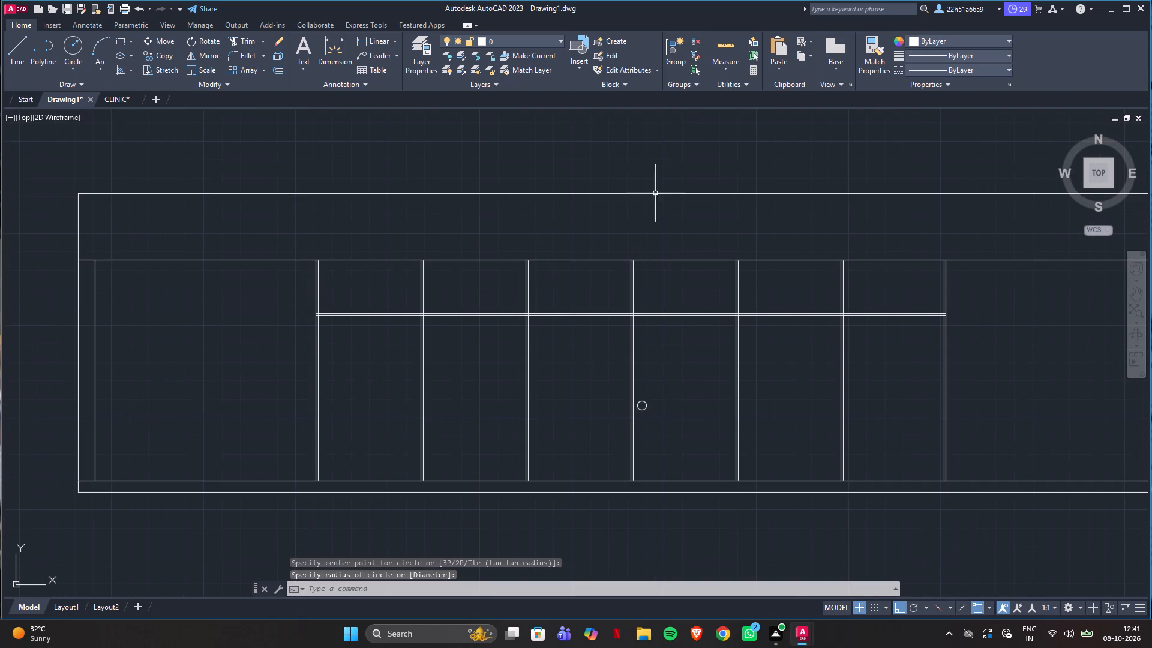
{"action": "left_click", "coordinate": [119, 72]}
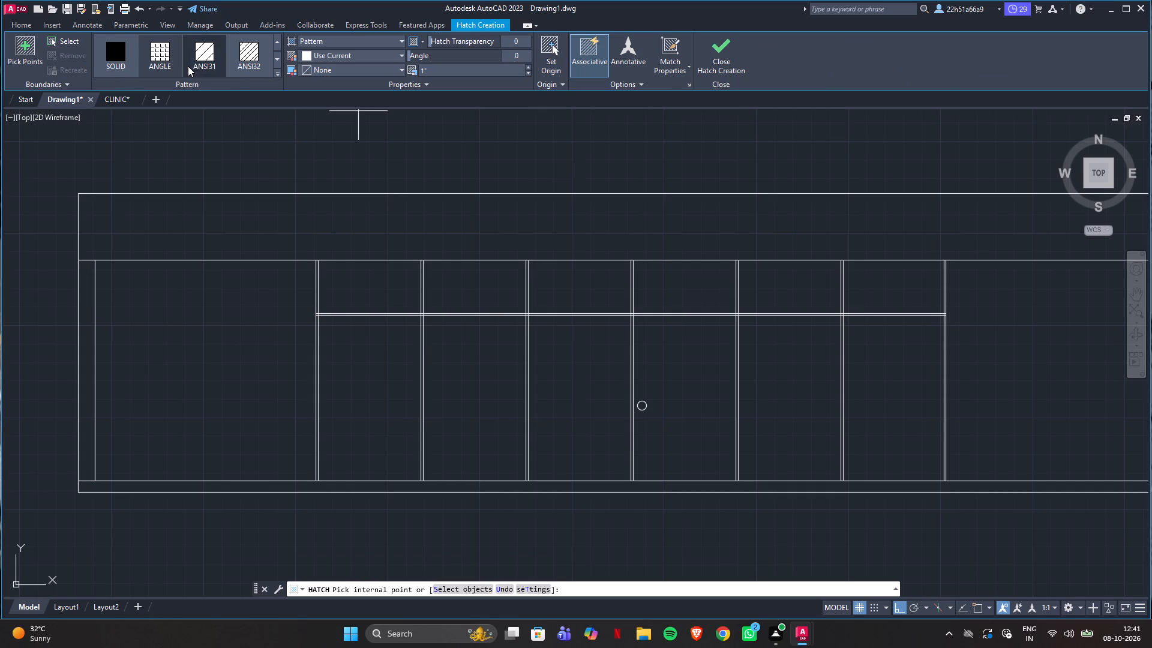
{"action": "left_click", "coordinate": [276, 57]}
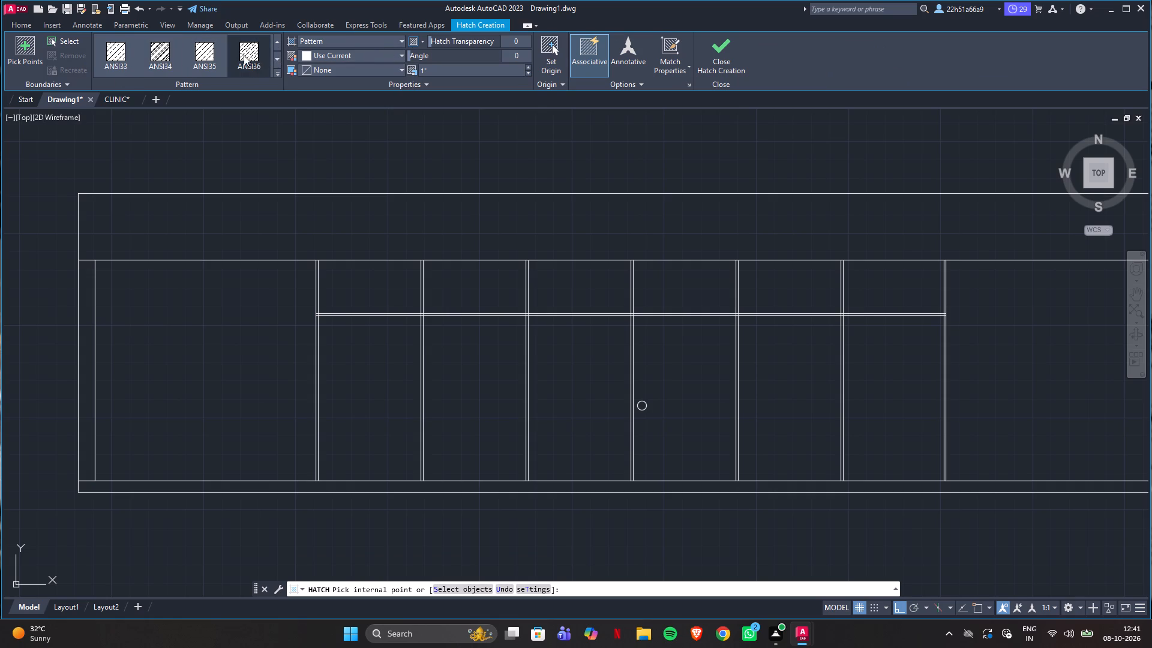
{"action": "left_click", "coordinate": [212, 52]}
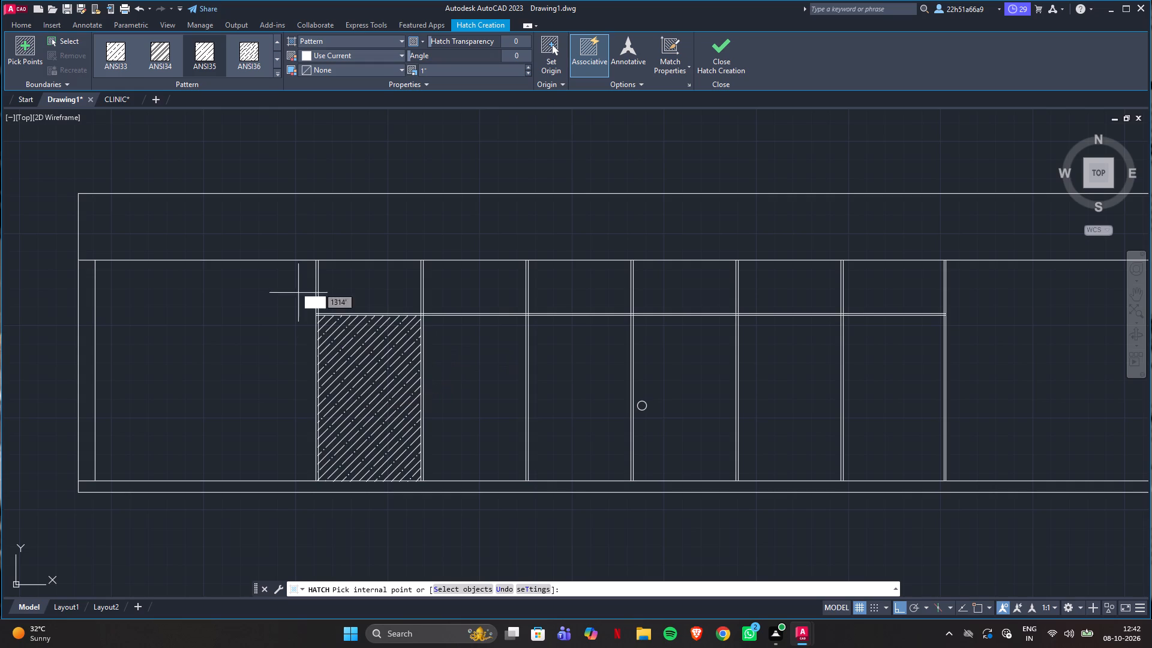
{"action": "left_click", "coordinate": [449, 68]}
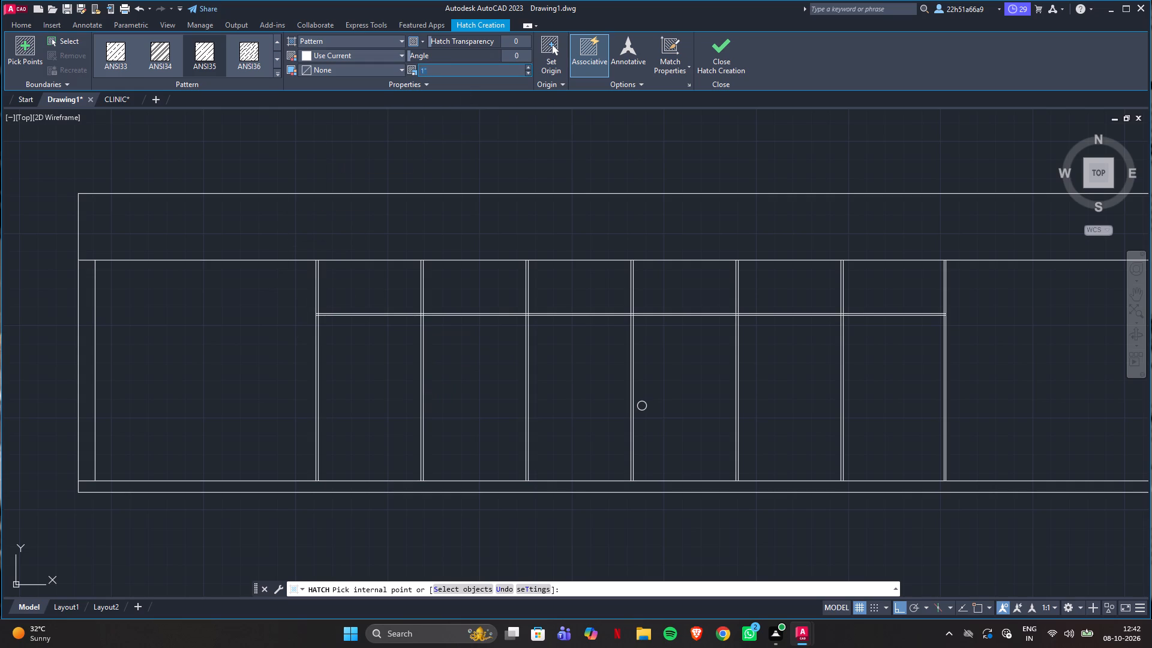
{"action": "type", "text": "10"}
{"action": "key", "text": "Return"}
{"action": "left_click", "coordinate": [350, 383]}
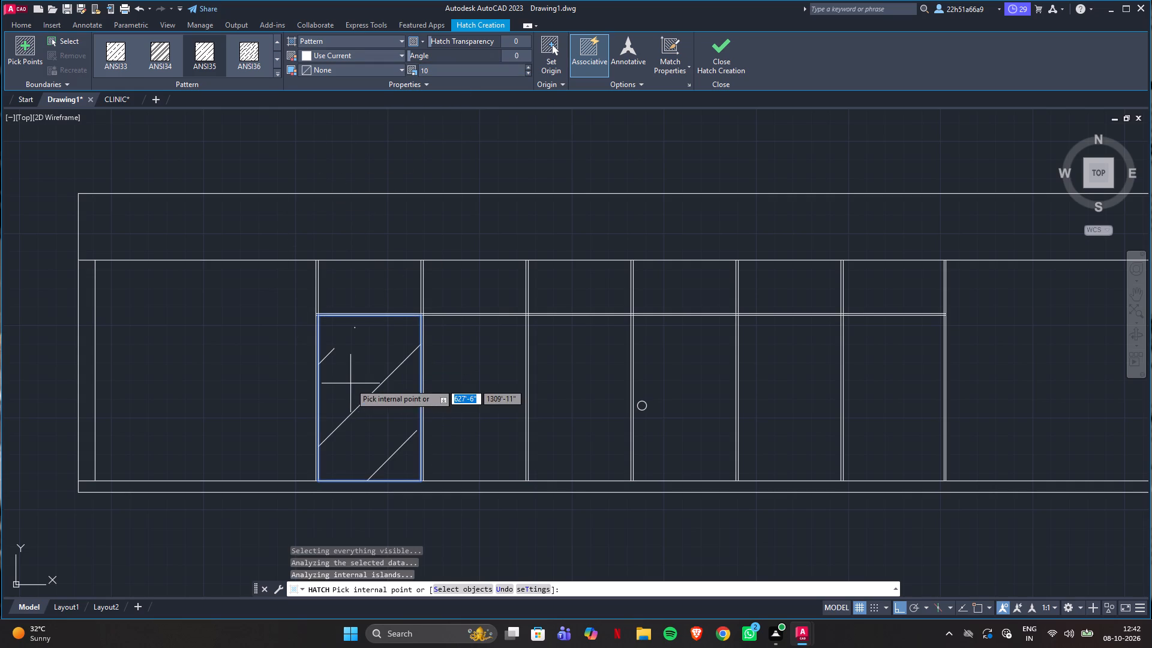
{"action": "left_click", "coordinate": [367, 293]}
{"action": "left_click", "coordinate": [463, 290]}
{"action": "left_click", "coordinate": [487, 369]}
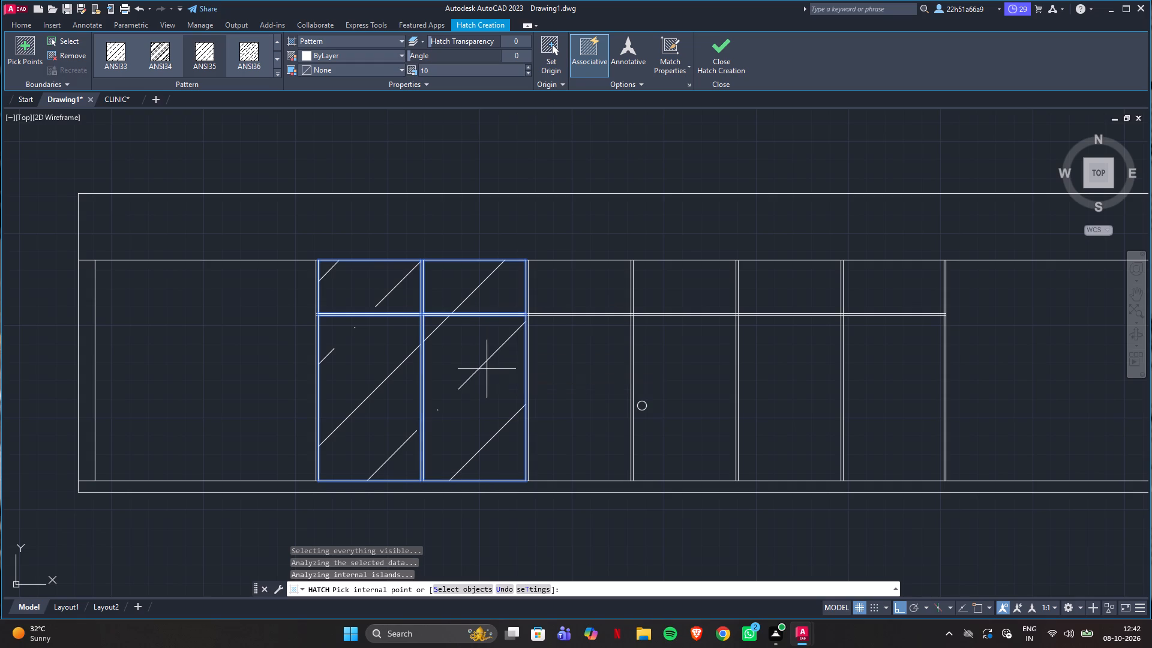
{"action": "left_click", "coordinate": [586, 358]}
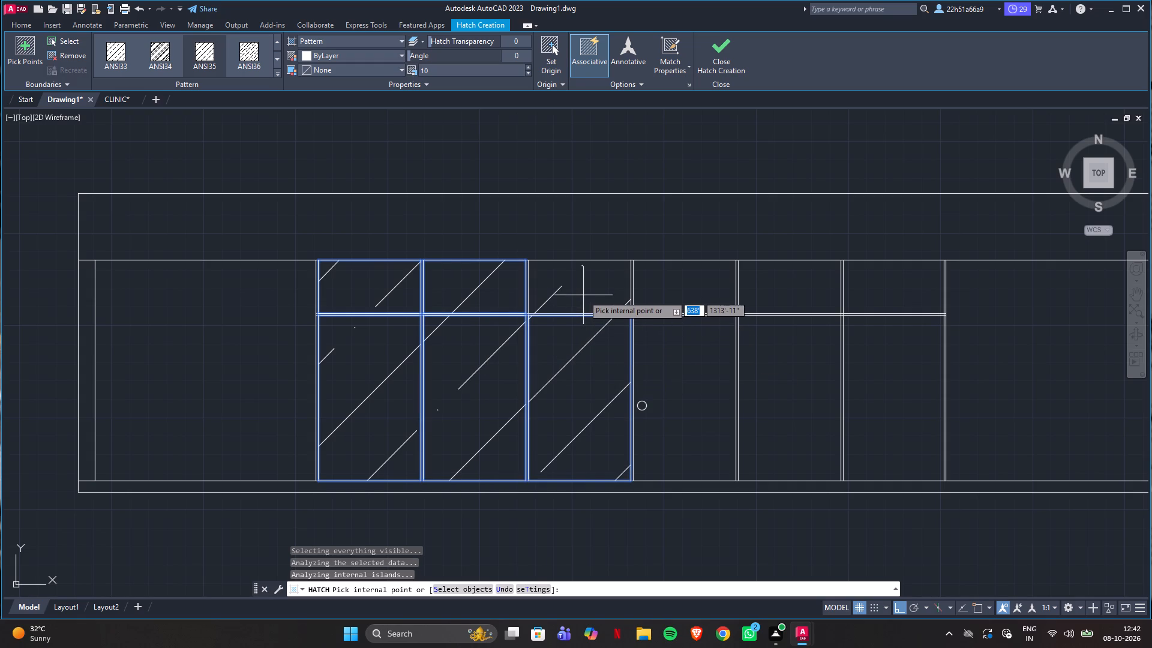
{"action": "left_click", "coordinate": [584, 295]}
Extend the same hatch to the upper and lower panes of the three remaining glazing columns, including the door pane around the handle.
{"action": "left_click", "coordinate": [709, 290]}
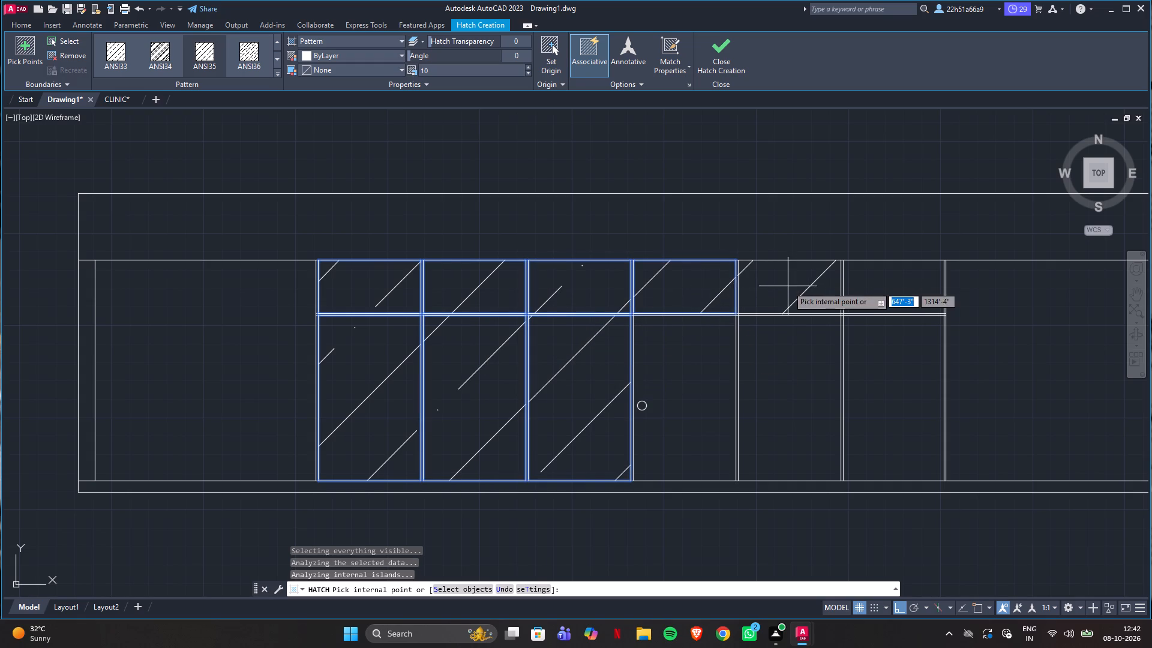
{"action": "left_click", "coordinate": [788, 286]}
{"action": "left_click", "coordinate": [893, 281]}
{"action": "left_click", "coordinate": [917, 410]}
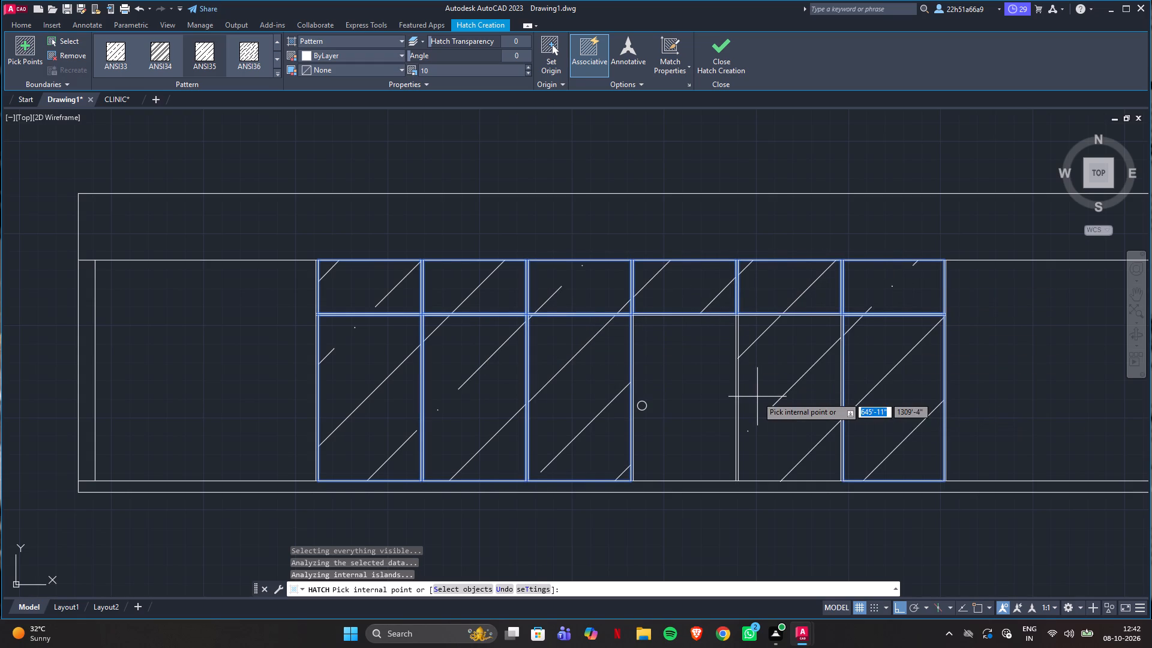
{"action": "left_click", "coordinate": [760, 397]}
{"action": "left_click", "coordinate": [689, 394]}
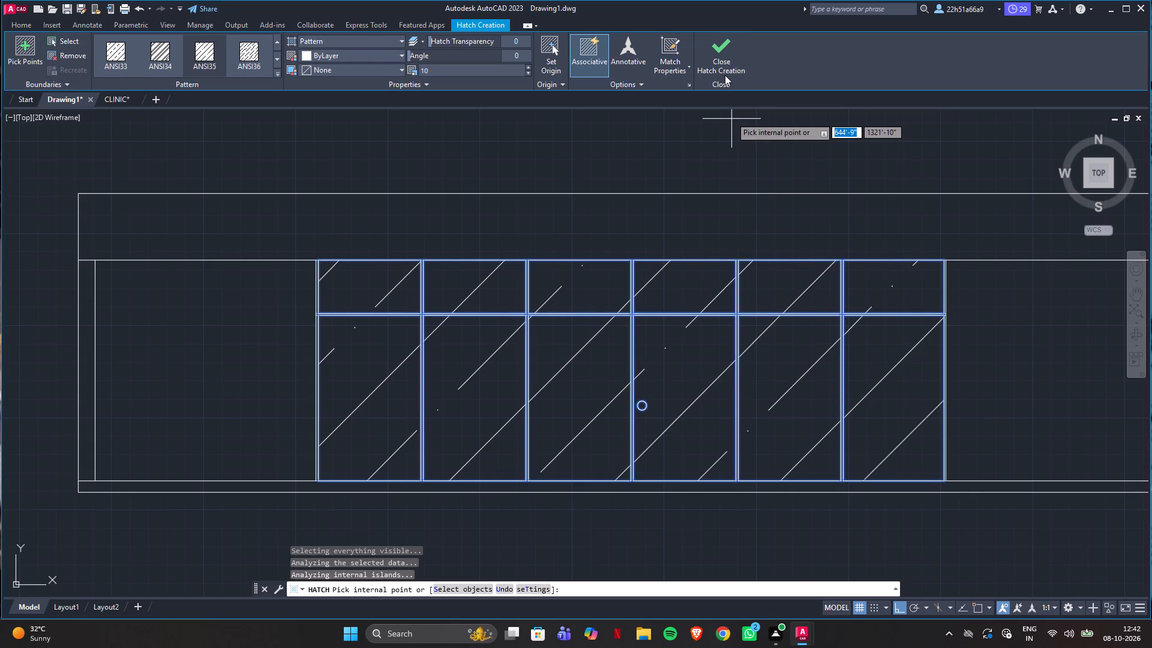
{"action": "left_click", "coordinate": [718, 52]}
Copy the WAITING HALL label from the floor plan onto the fascia band of the front elevation.
{"action": "scroll", "coordinate": [436, 466], "scroll_direction": "down", "scroll_amount": 1}
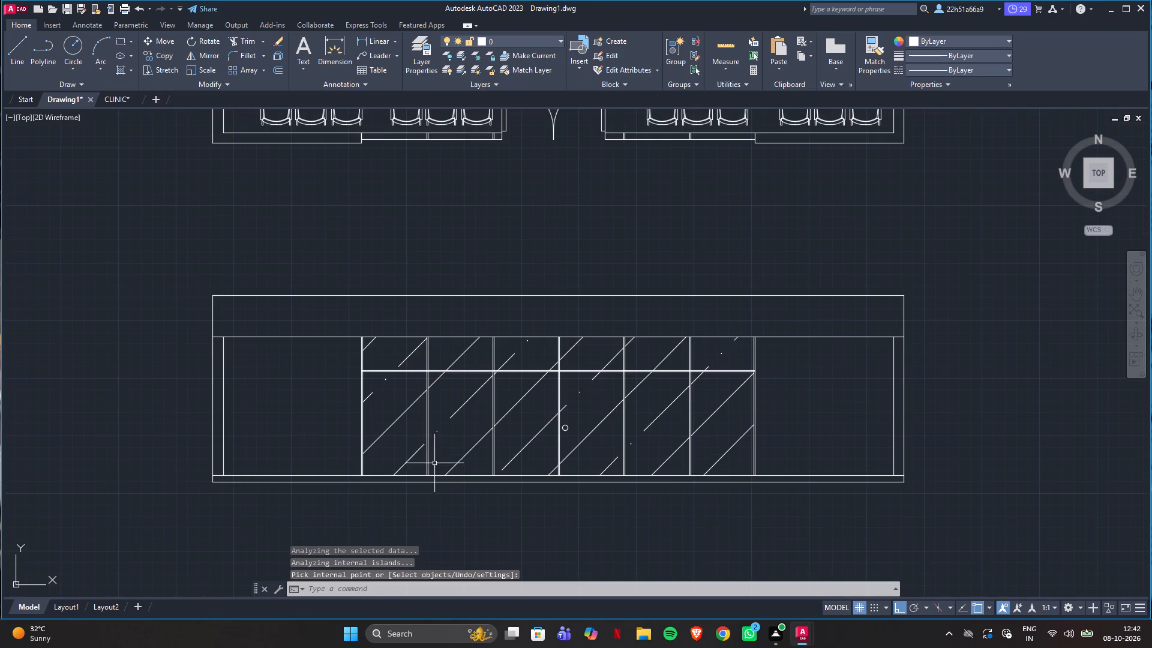
{"action": "scroll", "coordinate": [430, 450], "scroll_direction": "down", "scroll_amount": 1}
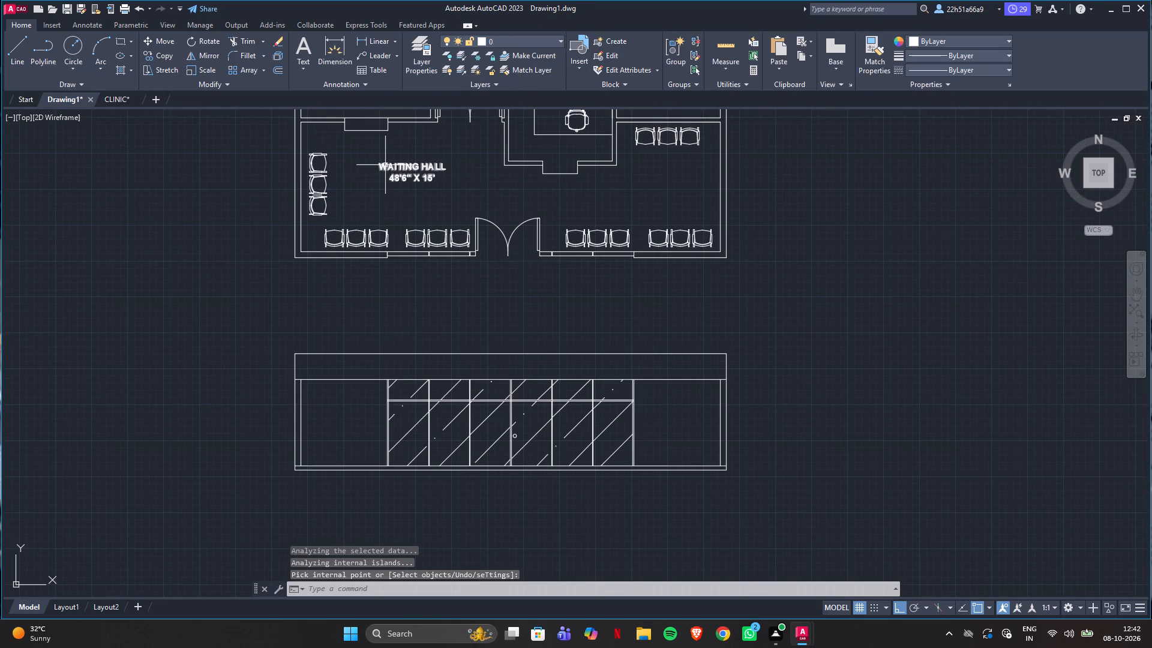
{"action": "left_click", "coordinate": [385, 165]}
{"action": "key", "text": "c"}
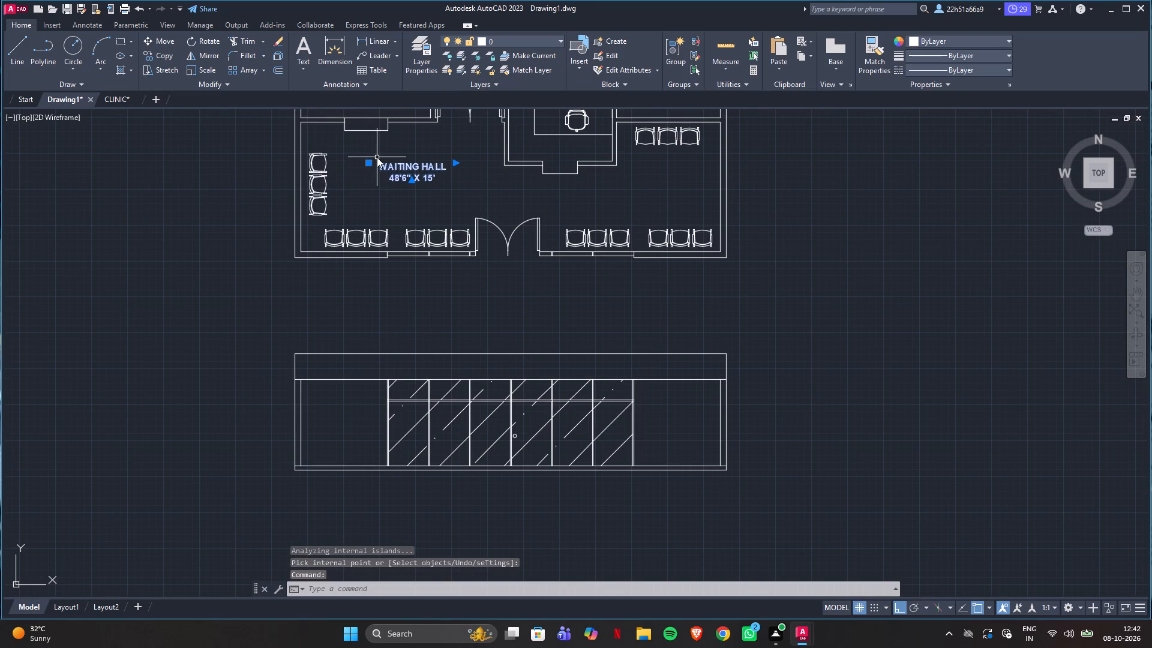
{"action": "key", "text": "o"}
{"action": "key", "text": "Return"}
{"action": "left_click", "coordinate": [369, 164]}
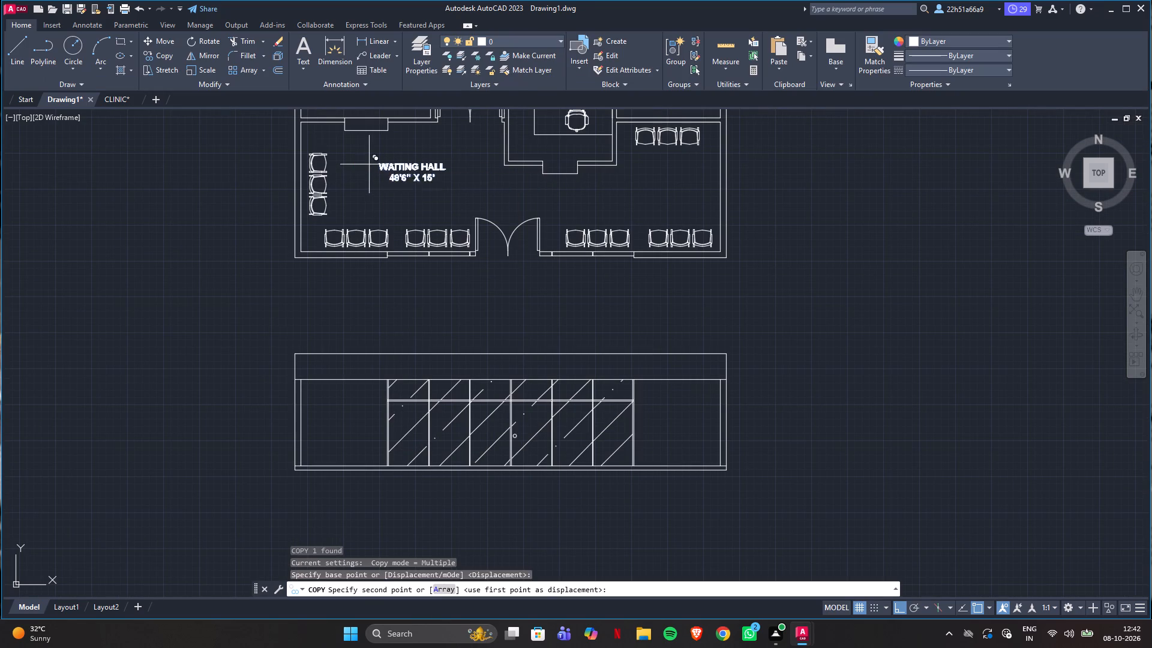
{"action": "left_click", "coordinate": [440, 359]}
{"action": "key", "text": "Escape"}
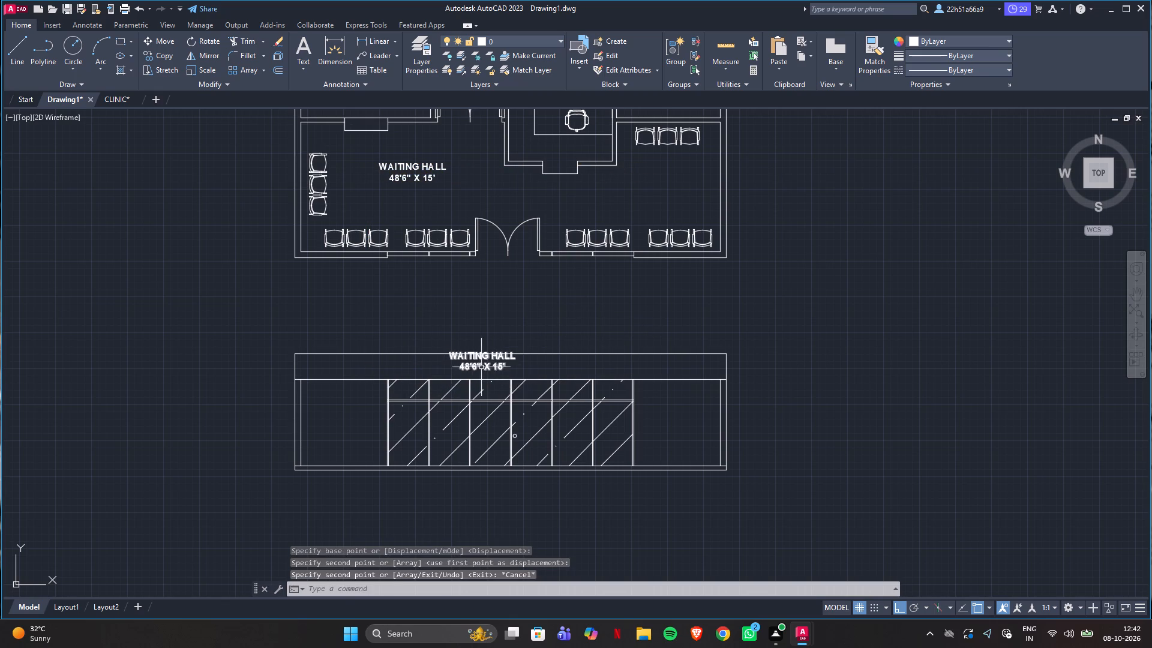
Replace the copied label's text with "PHYSICIAN' S CLINIC".
{"action": "double_click", "coordinate": [480, 367]}
{"action": "left_click", "coordinate": [484, 364]}
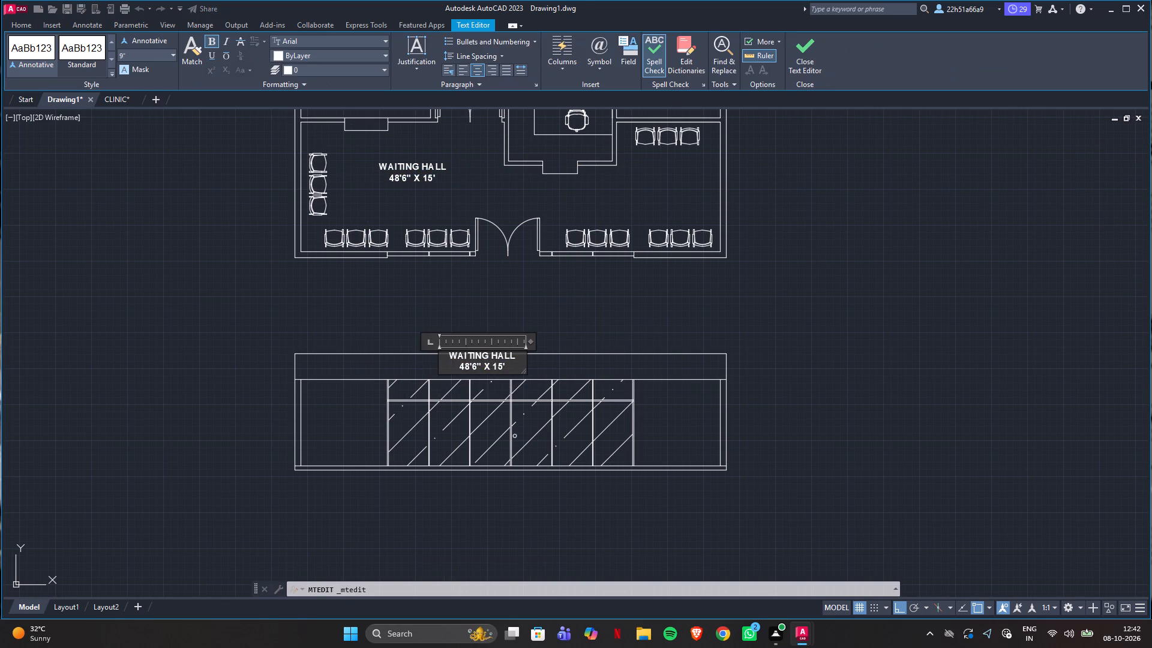
{"action": "key", "text": "ctrl+a"}
{"action": "key", "text": "BackSpace"}
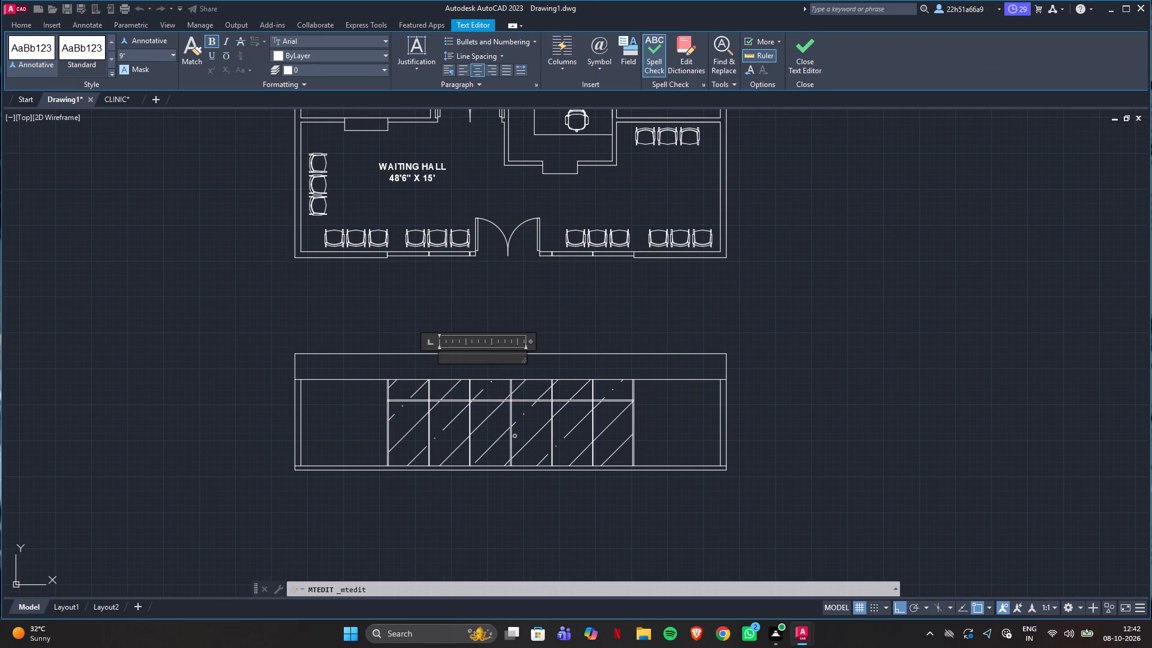
{"action": "type", "text": "PHYSICIAN"}
{"action": "type", "text": "' S"}
{"action": "key", "text": "space"}
{"action": "type", "text": "CLINIC"}
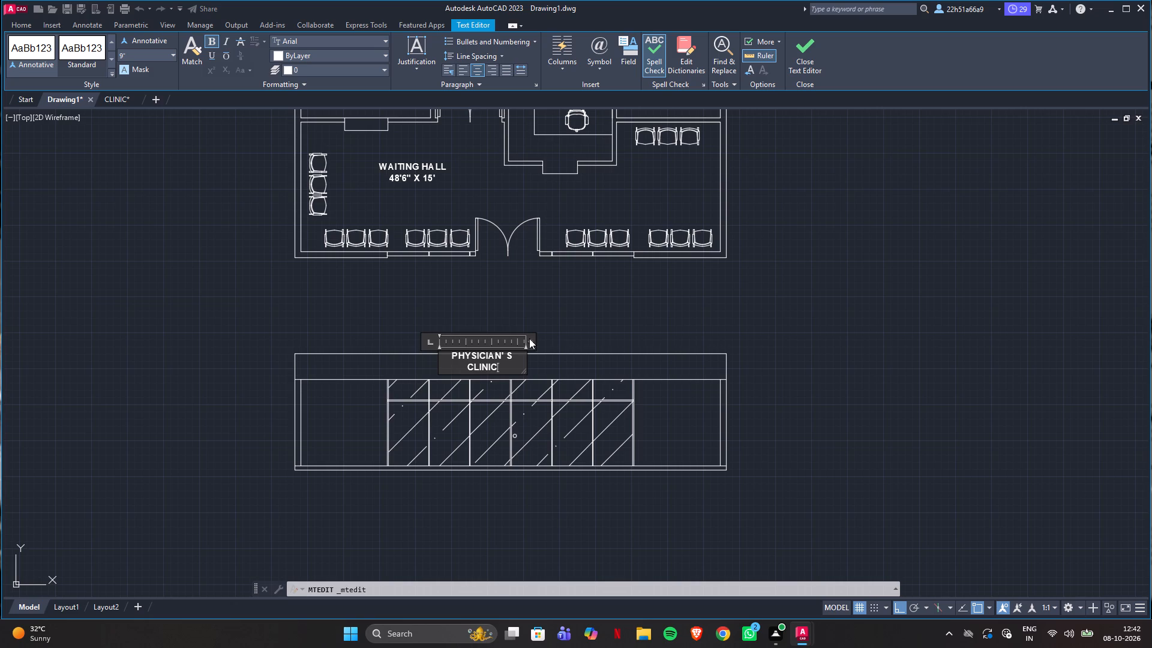
Widen the clinic label's text frame to fit one line and set its text height to 15".
{"action": "left_click_drag", "start_coordinate": [531, 340], "coordinate": [544, 336]}
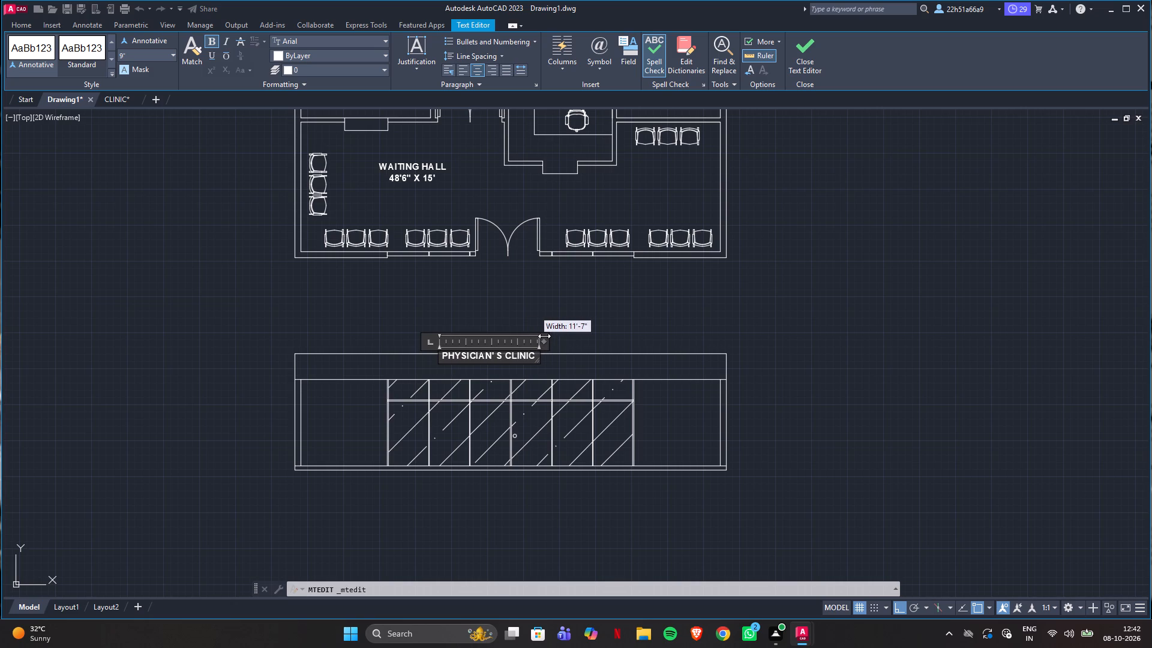
{"action": "left_click_drag", "start_coordinate": [544, 336], "coordinate": [611, 334]}
{"action": "key", "text": "ctrl+a"}
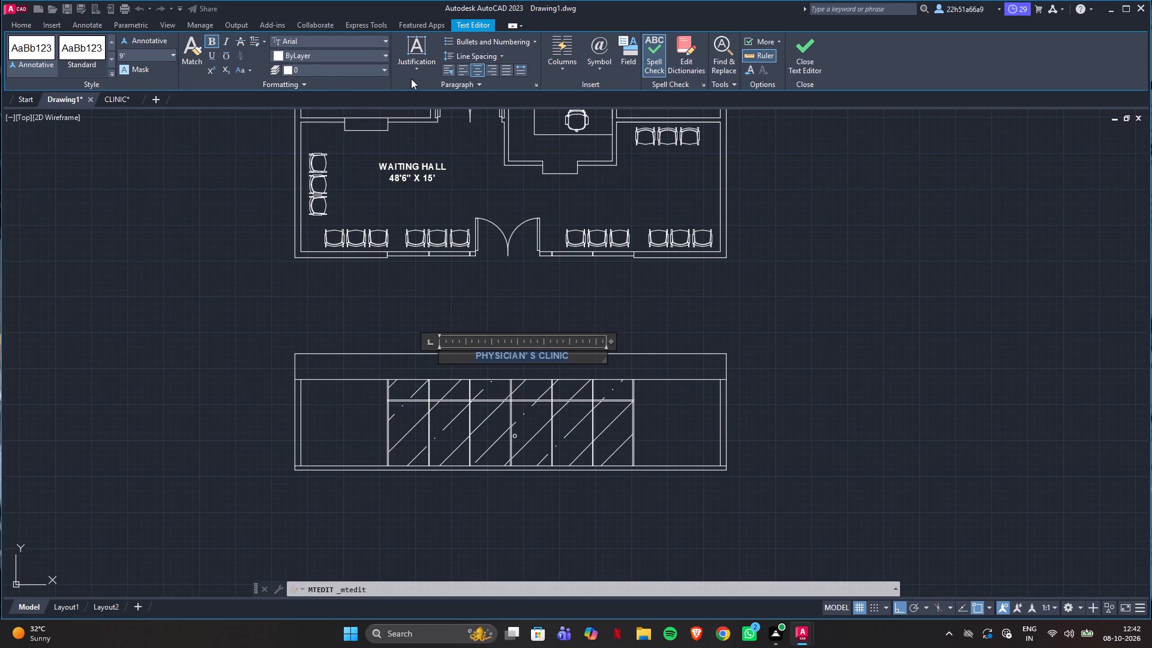
{"action": "left_click_drag", "start_coordinate": [137, 52], "coordinate": [161, 61]}
{"action": "type", "text": "15"}
{"action": "key", "text": "Return"}
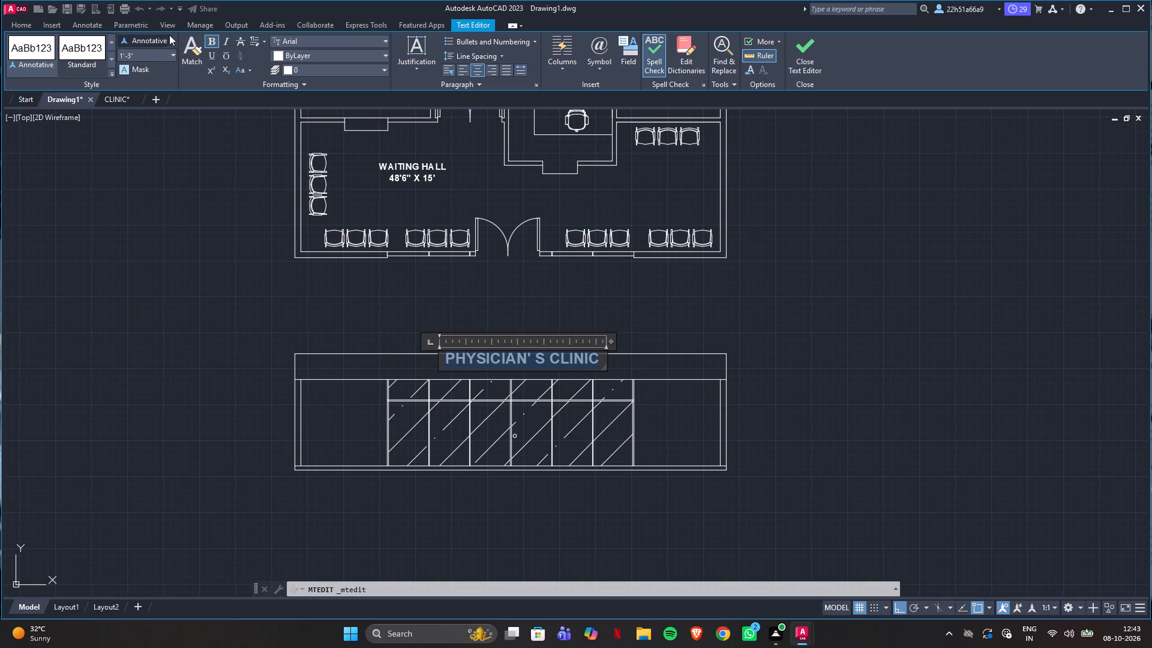
{"action": "left_click", "coordinate": [806, 40]}
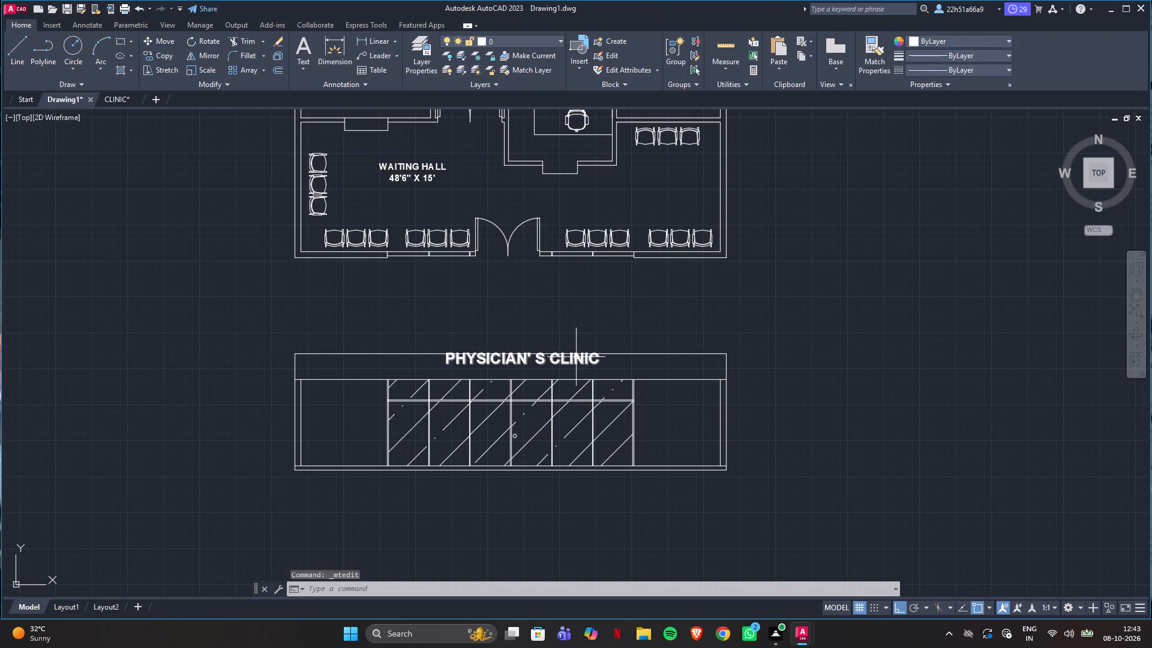
Move the PHYSICIAN' S CLINIC label straight down so it sits inside the elevation's fascia band.
{"action": "left_click", "coordinate": [574, 357]}
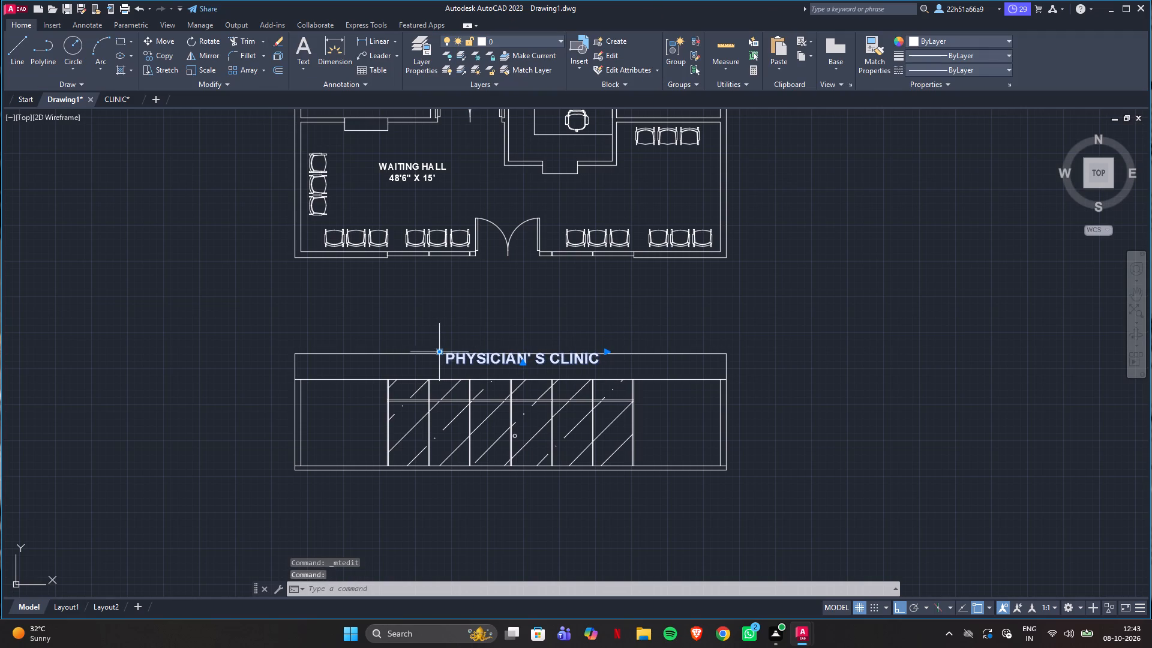
{"action": "left_click", "coordinate": [440, 354]}
{"action": "scroll", "coordinate": [437, 361], "scroll_direction": "up", "scroll_amount": 2}
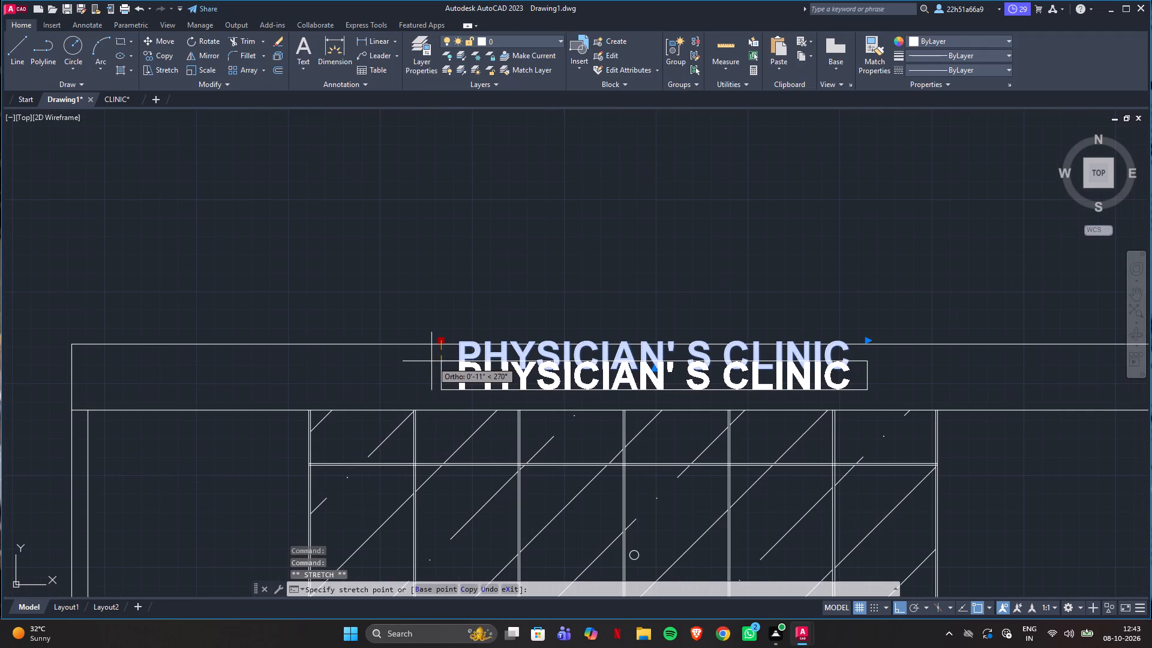
{"action": "left_click", "coordinate": [431, 366]}
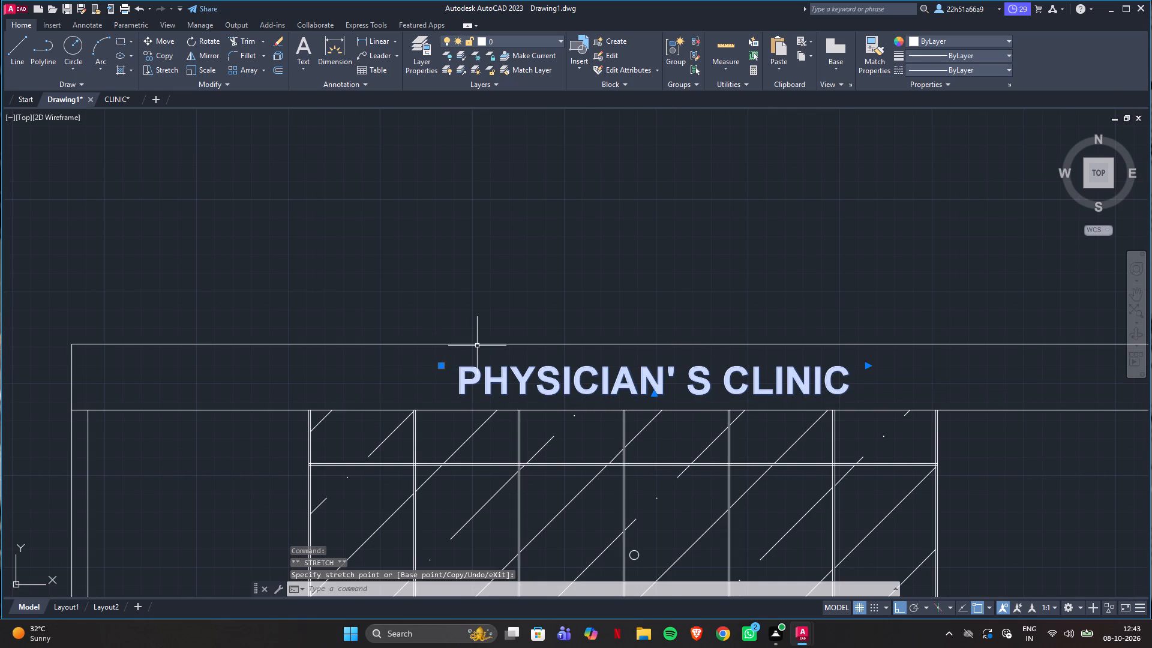
{"action": "key", "text": "Escape"}
Review the full Drawing1 layout, examine the section drawing above the plan in CLINIC, and return to Drawing1.
{"action": "scroll", "coordinate": [403, 321], "scroll_direction": "down", "scroll_amount": 2}
{"action": "scroll", "coordinate": [539, 384], "scroll_direction": "down", "scroll_amount": 2}
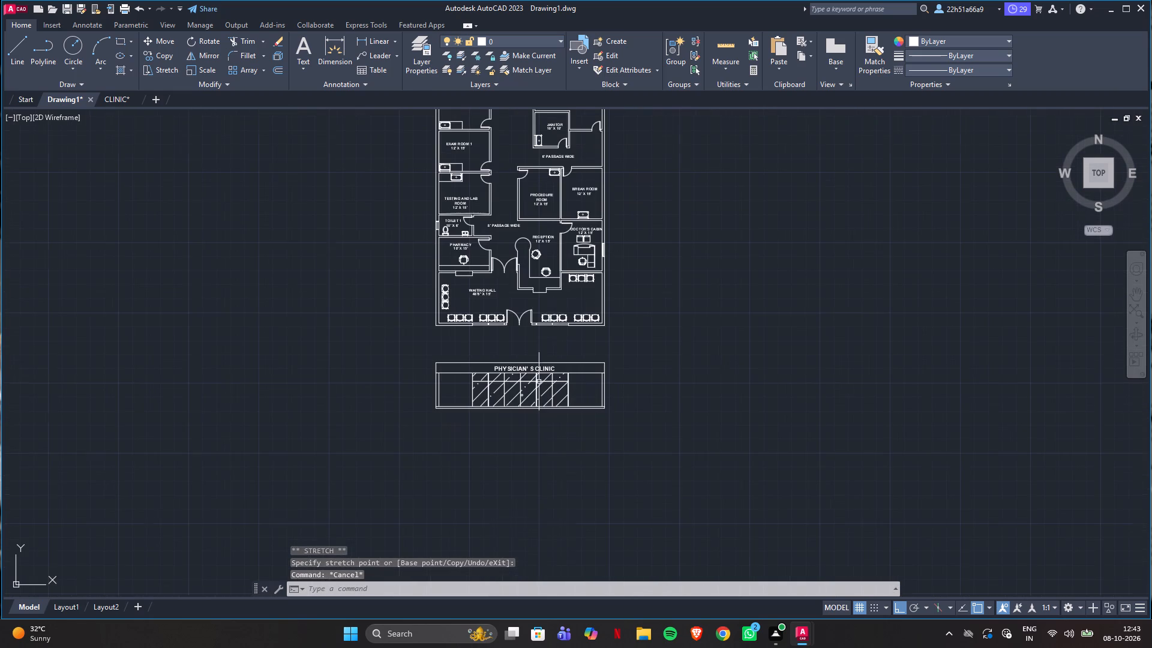
{"action": "scroll", "coordinate": [516, 405], "scroll_direction": "down", "scroll_amount": 1}
{"action": "scroll", "coordinate": [558, 235], "scroll_direction": "up", "scroll_amount": 1}
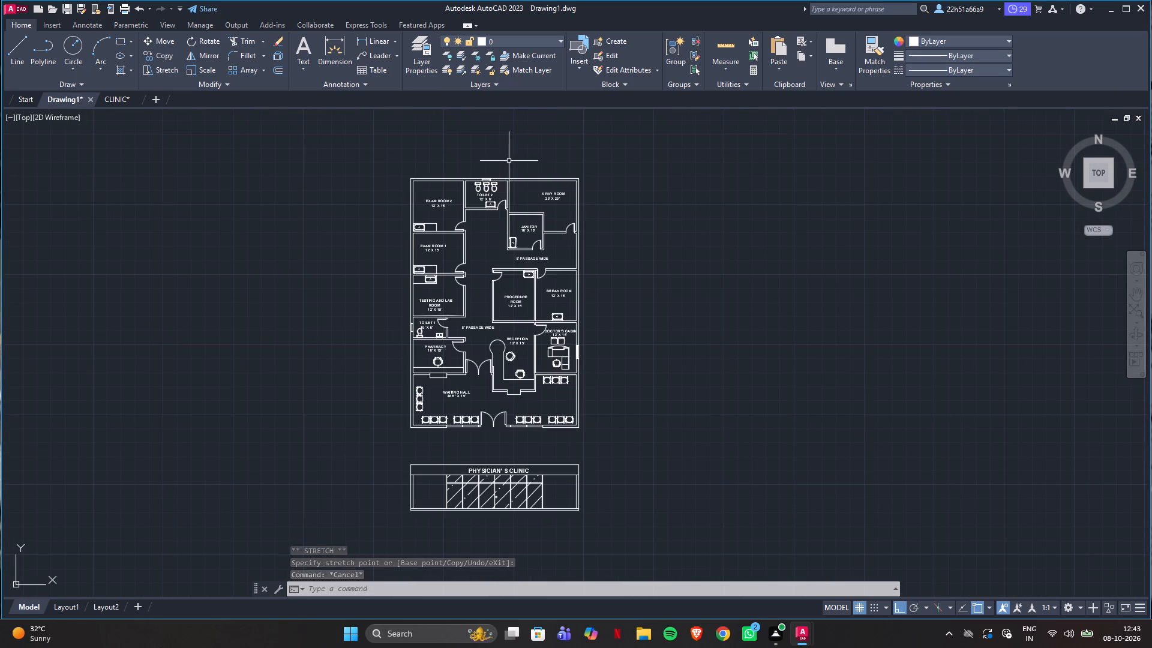
{"action": "left_click", "coordinate": [112, 98]}
{"action": "scroll", "coordinate": [436, 466], "scroll_direction": "down", "scroll_amount": 2}
{"action": "scroll", "coordinate": [449, 191], "scroll_direction": "up", "scroll_amount": 3}
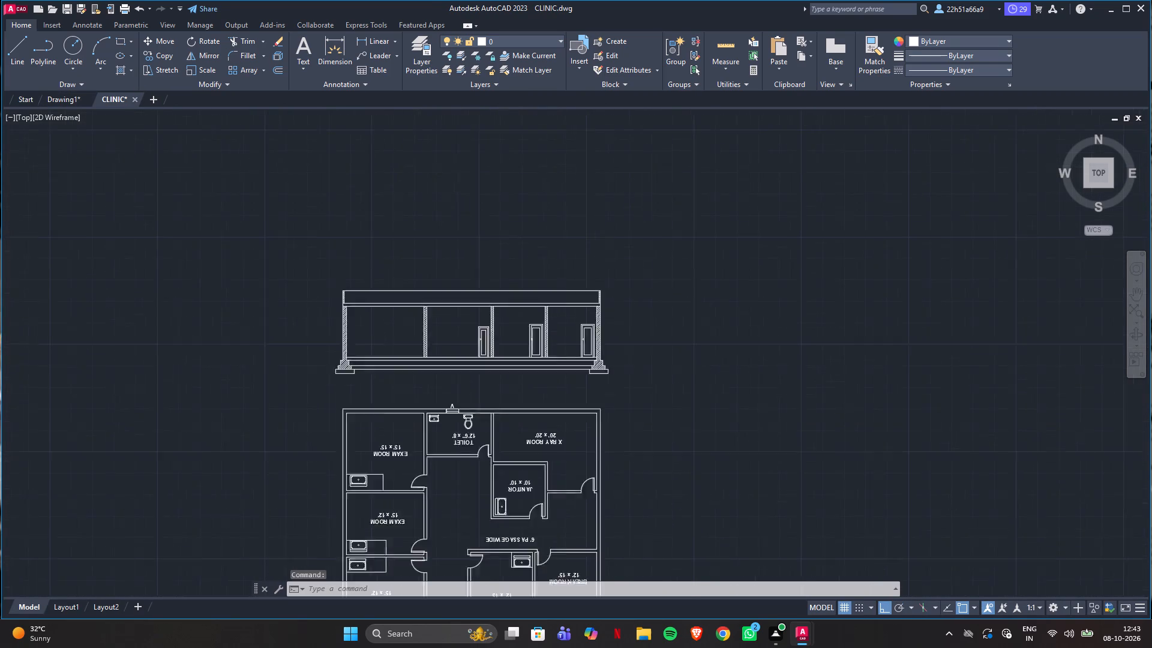
{"action": "scroll", "coordinate": [336, 383], "scroll_direction": "down", "scroll_amount": 1}
{"action": "scroll", "coordinate": [302, 407], "scroll_direction": "up", "scroll_amount": 2}
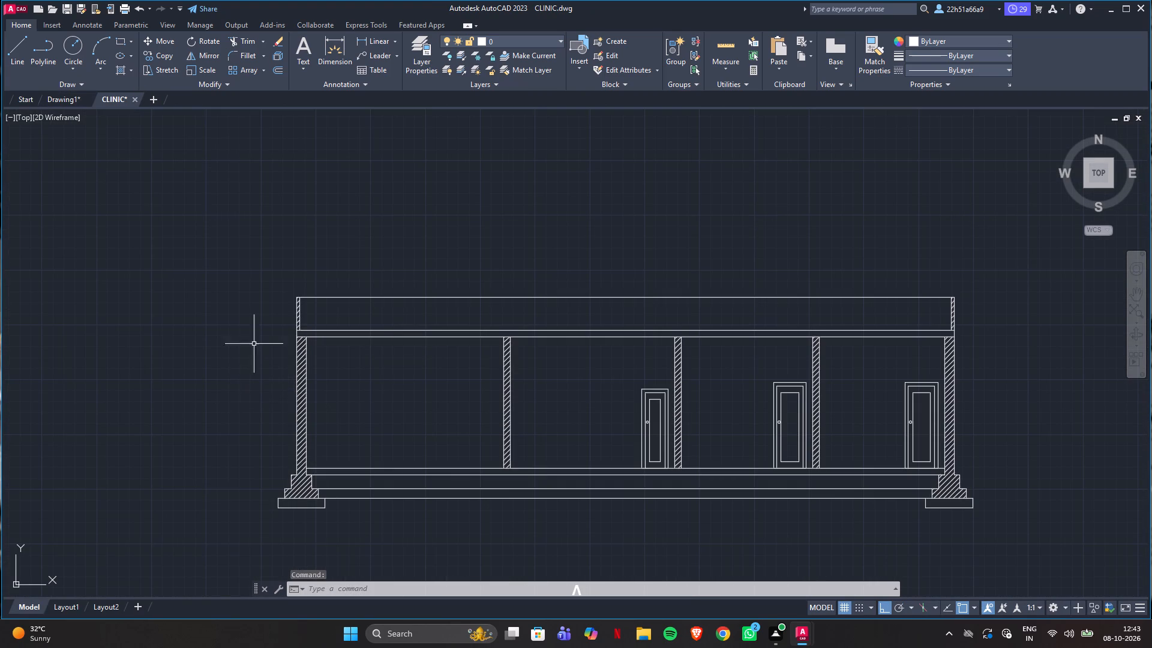
{"action": "left_click", "coordinate": [68, 99]}
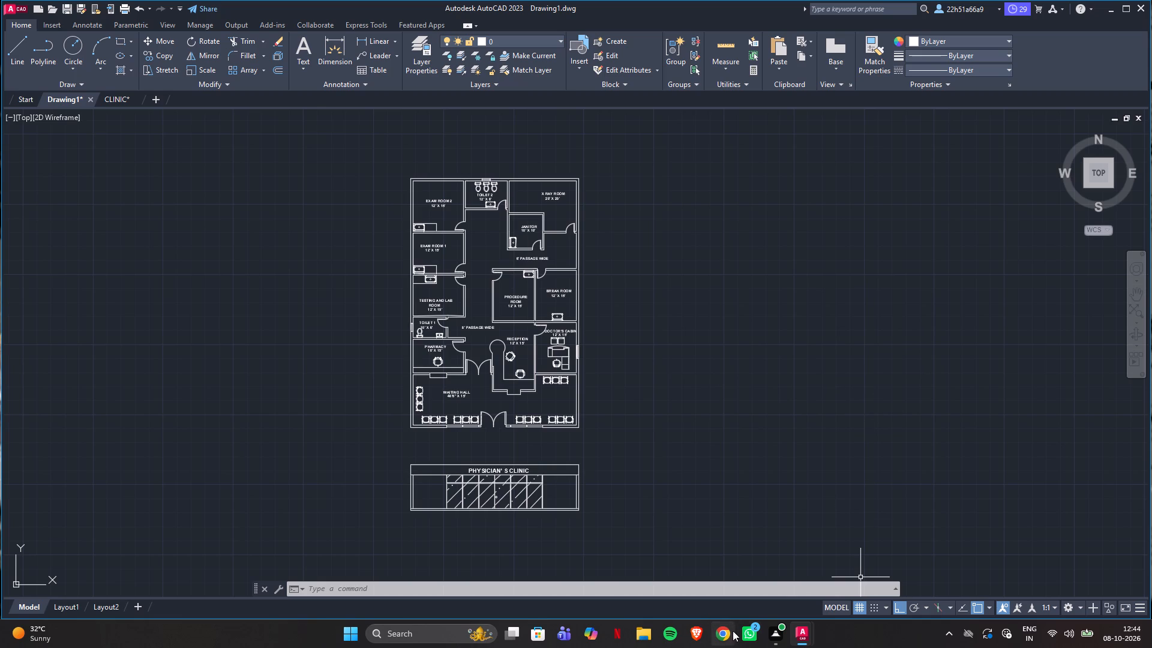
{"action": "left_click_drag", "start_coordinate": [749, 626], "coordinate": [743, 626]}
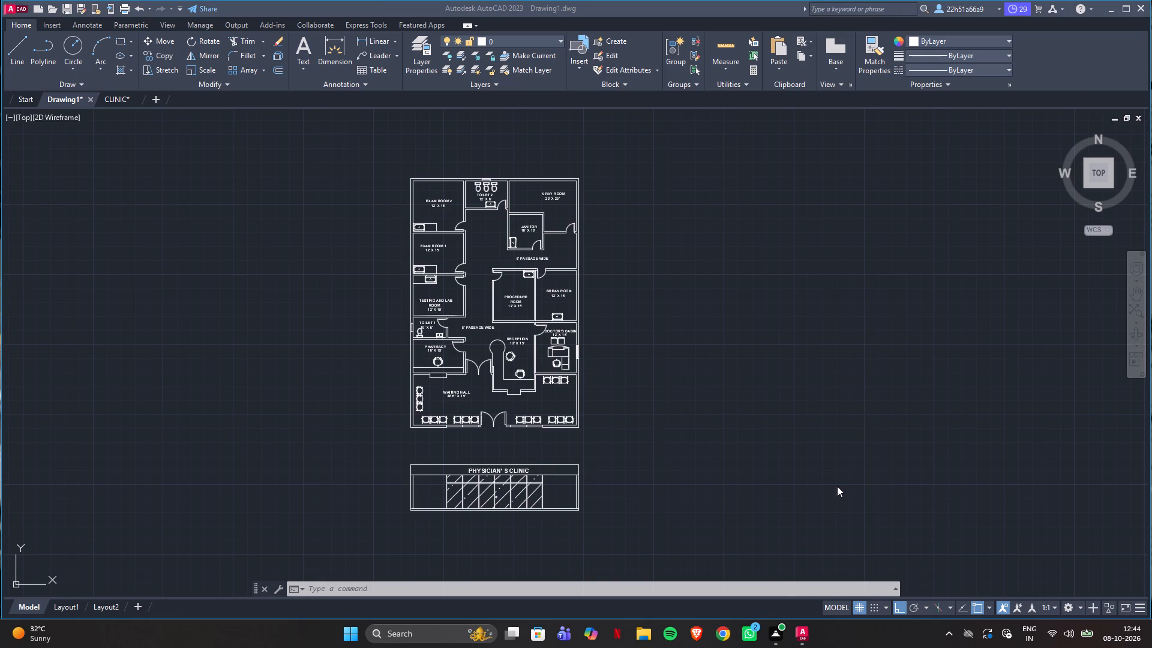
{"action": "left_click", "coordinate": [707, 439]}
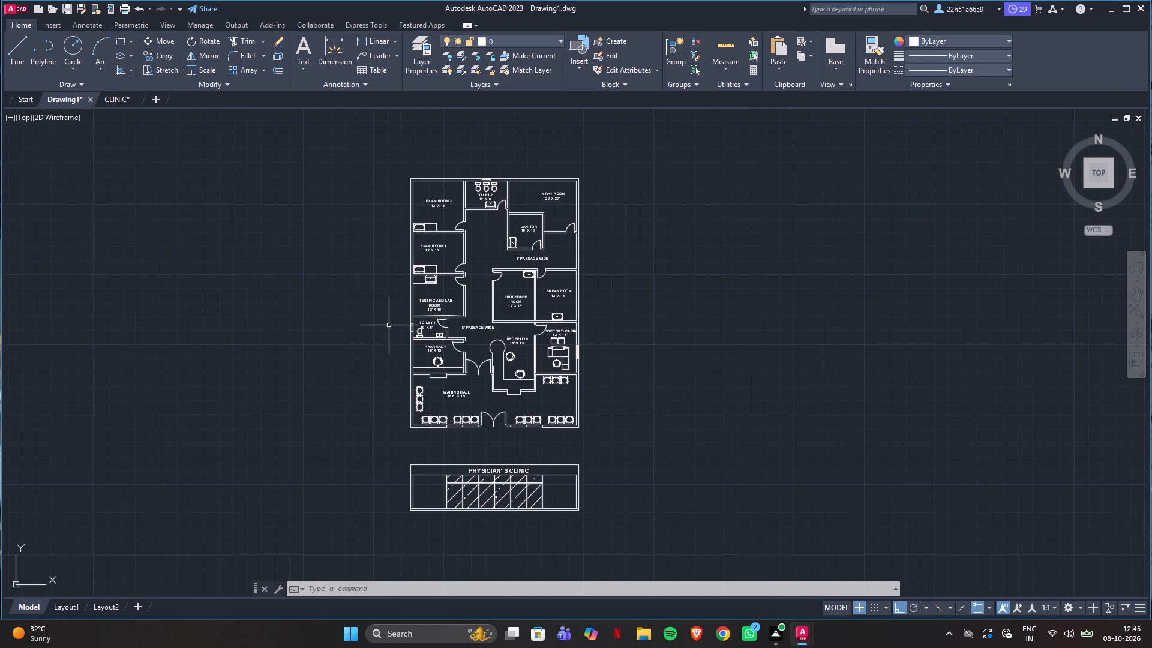
Draw a closed 50' by 10' rectangle of lines above the floor plan, aligned with the plan's outer side walls.
{"action": "scroll", "coordinate": [388, 332], "scroll_direction": "down", "scroll_amount": 3}
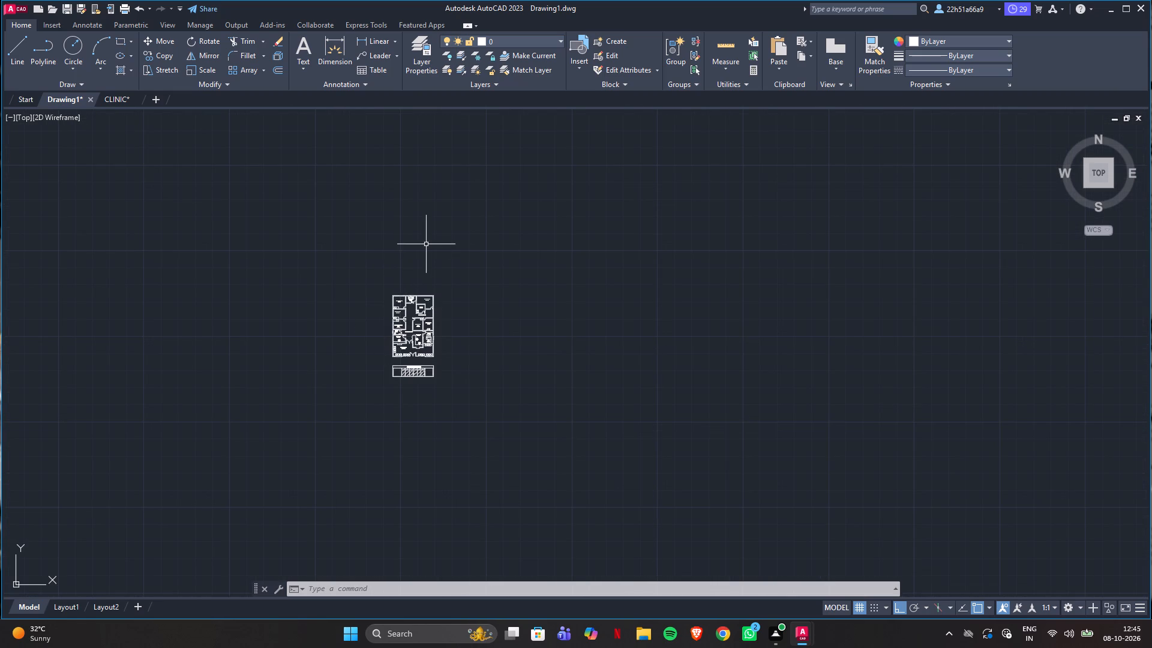
{"action": "scroll", "coordinate": [427, 243], "scroll_direction": "up", "scroll_amount": 1}
{"action": "scroll", "coordinate": [413, 308], "scroll_direction": "up", "scroll_amount": 1}
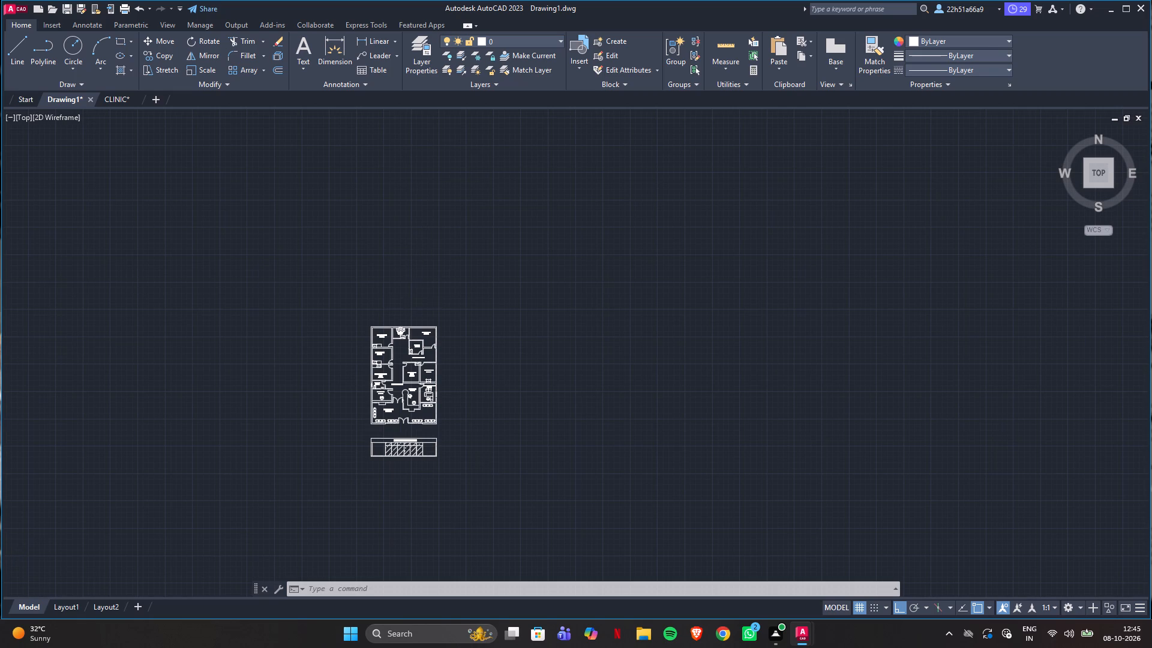
{"action": "scroll", "coordinate": [370, 357], "scroll_direction": "up", "scroll_amount": 1}
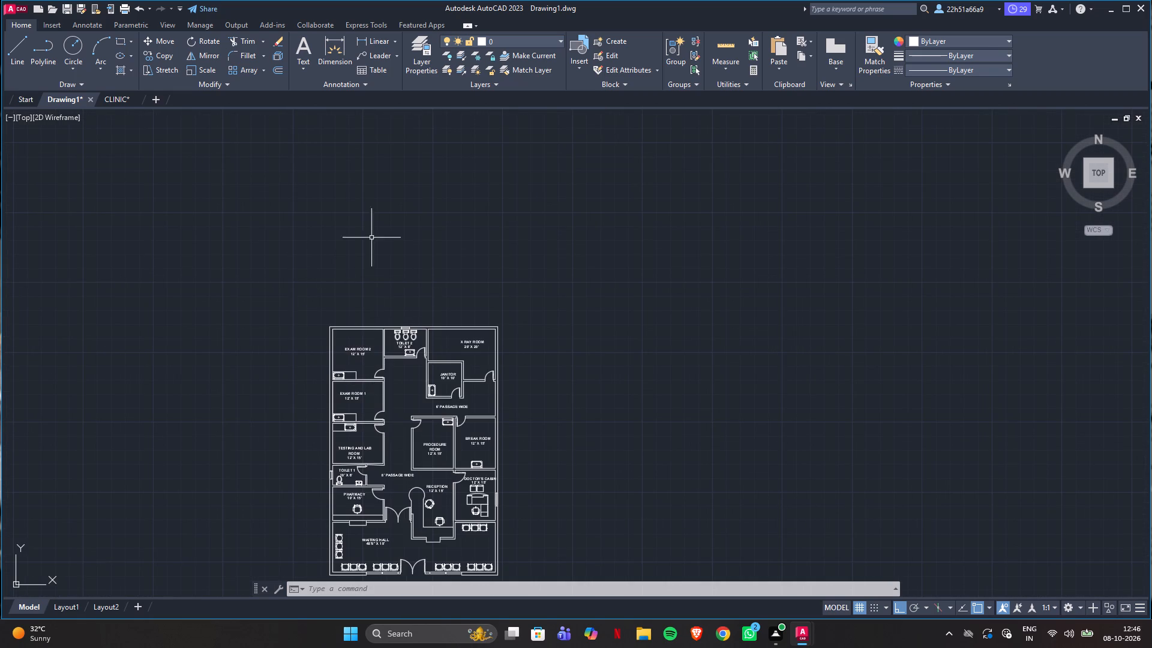
{"action": "scroll", "coordinate": [406, 266], "scroll_direction": "down", "scroll_amount": 1}
{"action": "scroll", "coordinate": [405, 266], "scroll_direction": "up", "scroll_amount": 1}
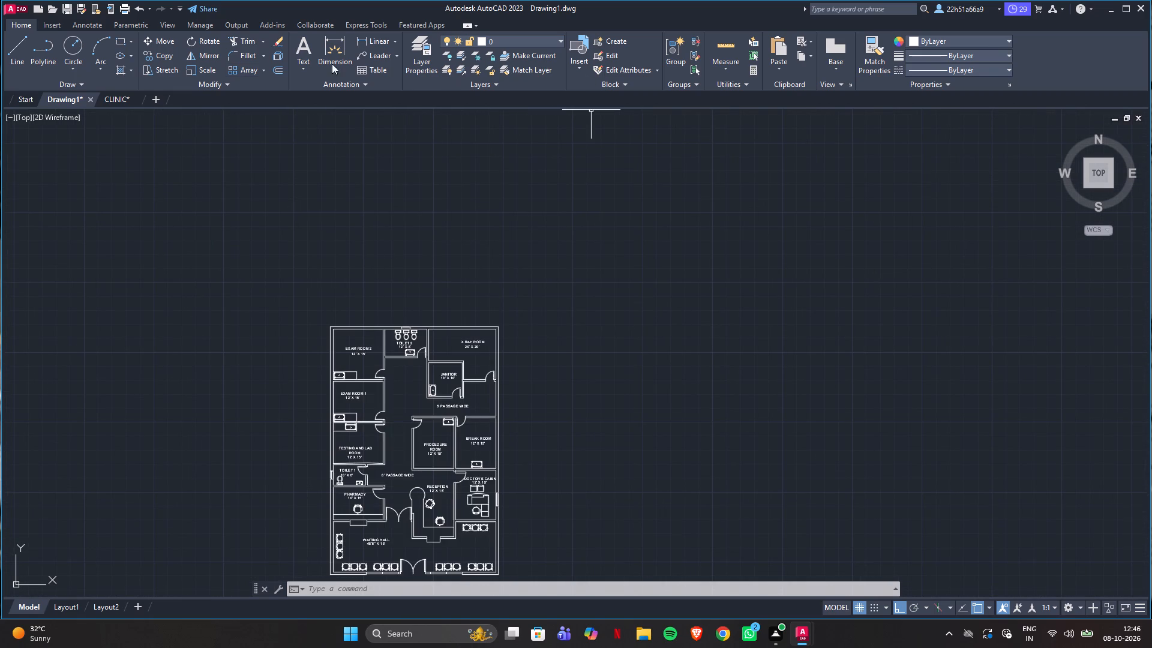
{"action": "left_click", "coordinate": [13, 47]}
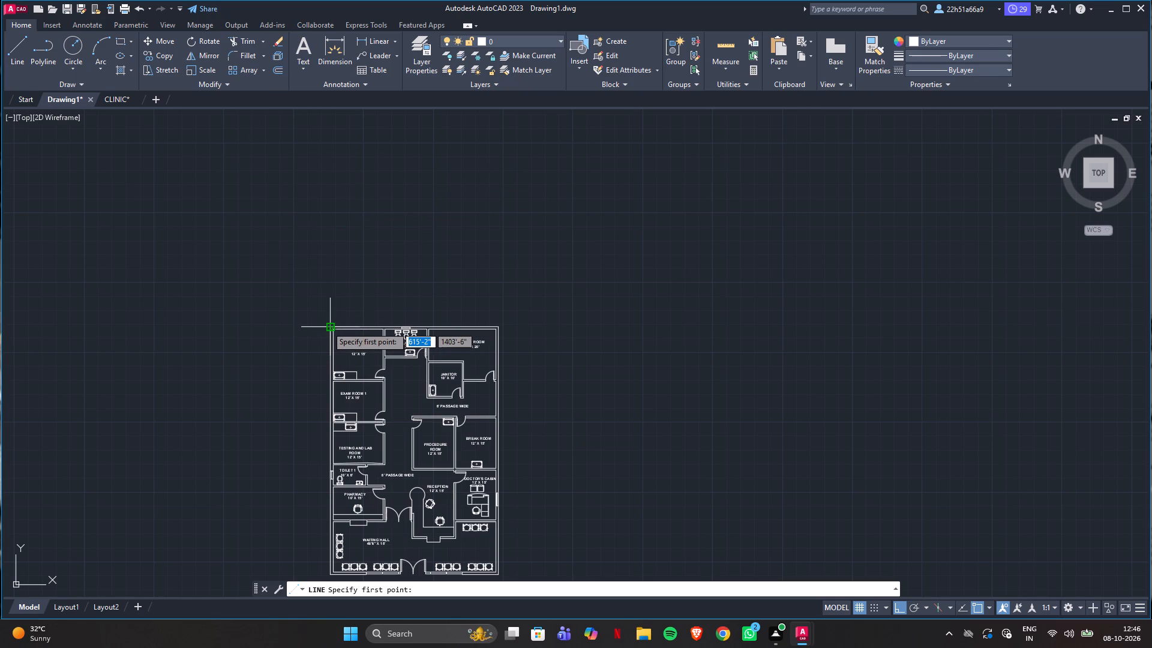
{"action": "left_click", "coordinate": [328, 280]}
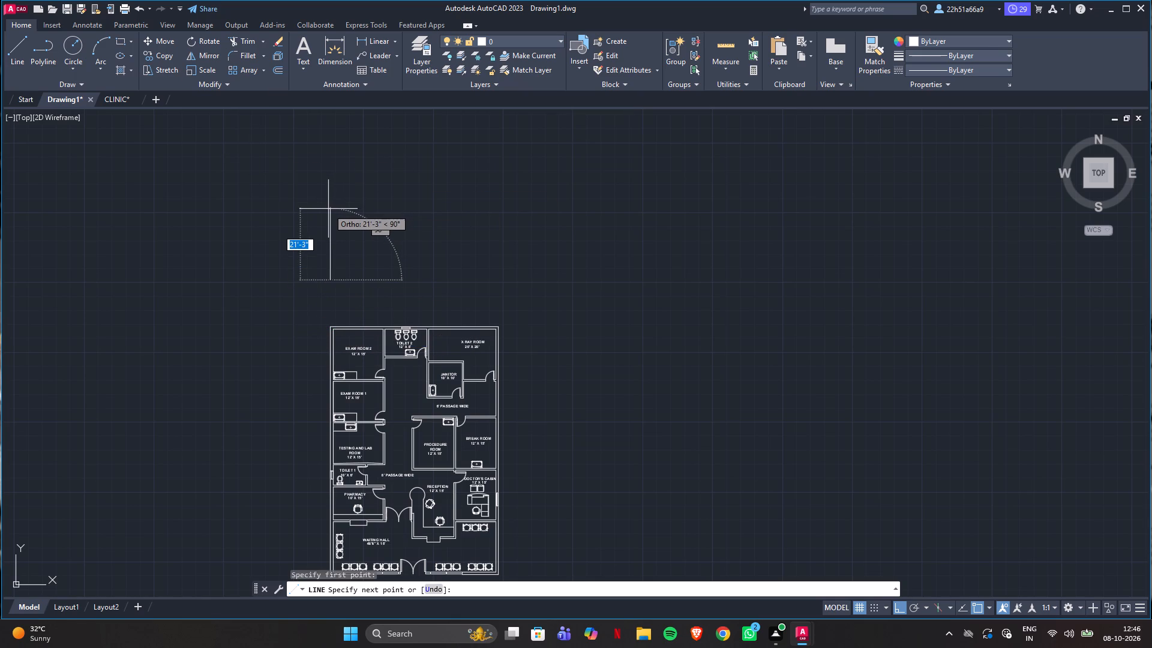
{"action": "type", "text": "10'"}
{"action": "key", "text": "Return"}
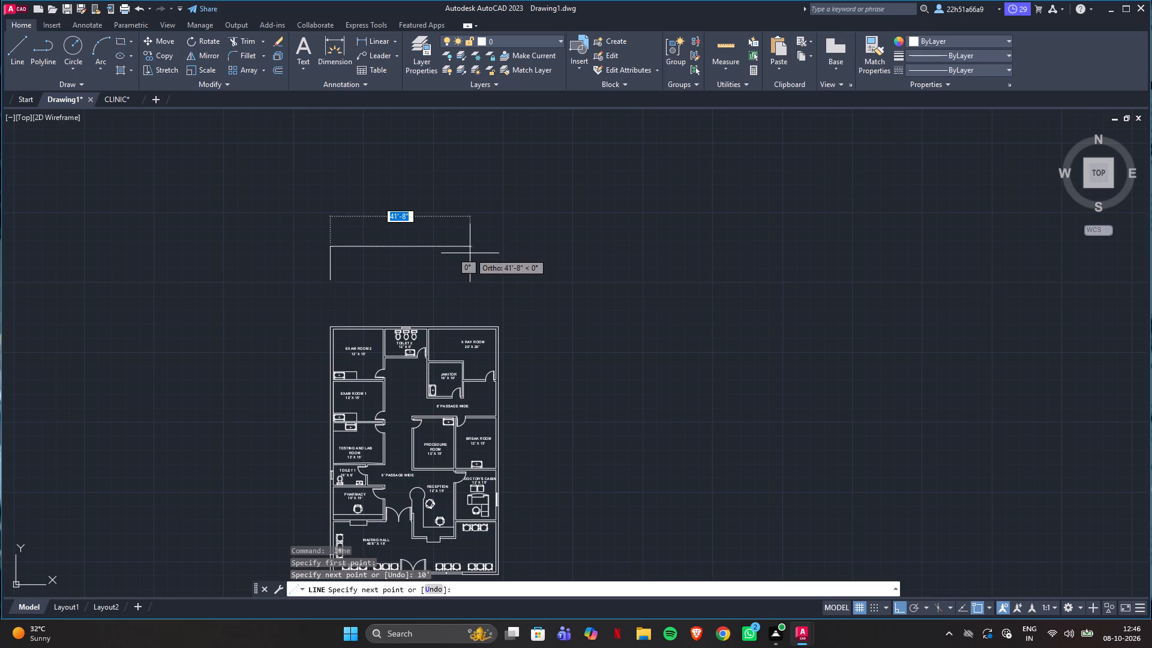
{"action": "scroll", "coordinate": [479, 259], "scroll_direction": "up", "scroll_amount": 1}
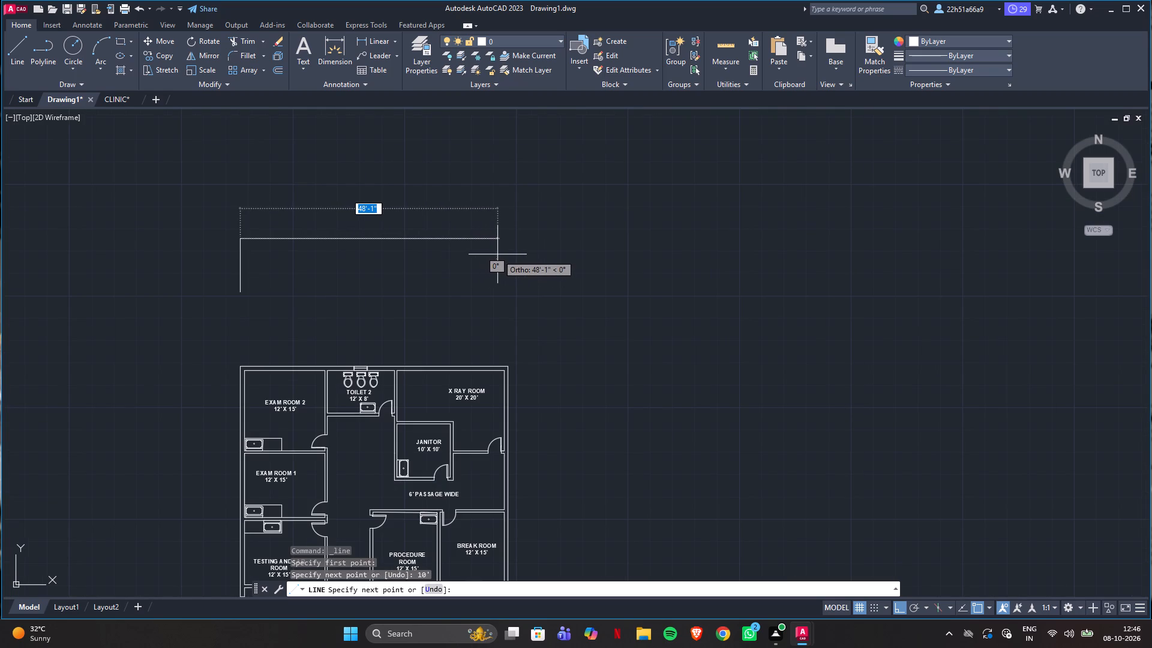
{"action": "type", "text": "50'"}
{"action": "key", "text": "Return"}
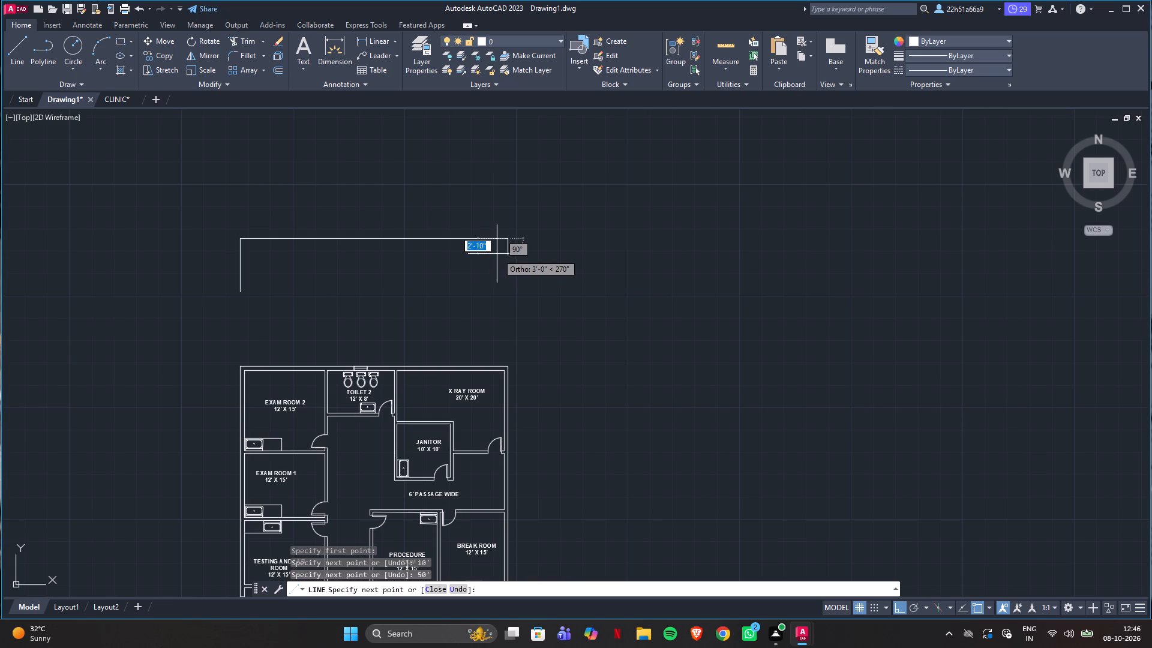
{"action": "type", "text": "10'"}
{"action": "key", "text": "Return"}
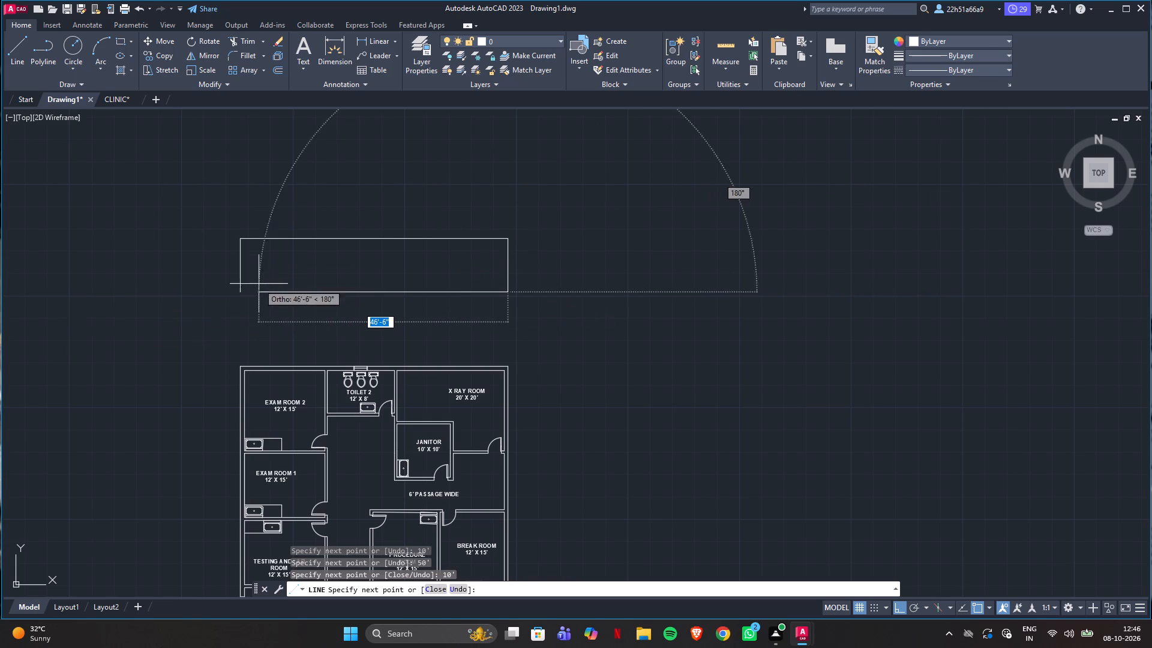
{"action": "left_click", "coordinate": [238, 296]}
{"action": "key", "text": "Escape"}
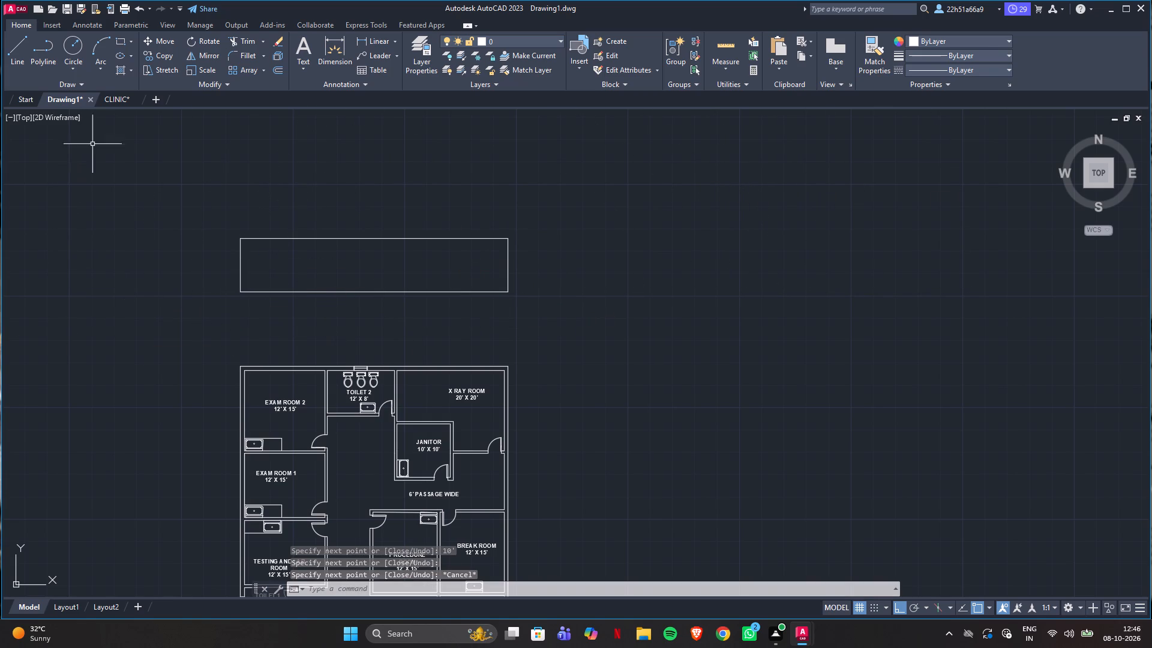
In CLINIC, measure the section drawing's parapet, roof slab and outer wall at its upper corner.
{"action": "left_click", "coordinate": [109, 100]}
{"action": "scroll", "coordinate": [448, 407], "scroll_direction": "down", "scroll_amount": 1}
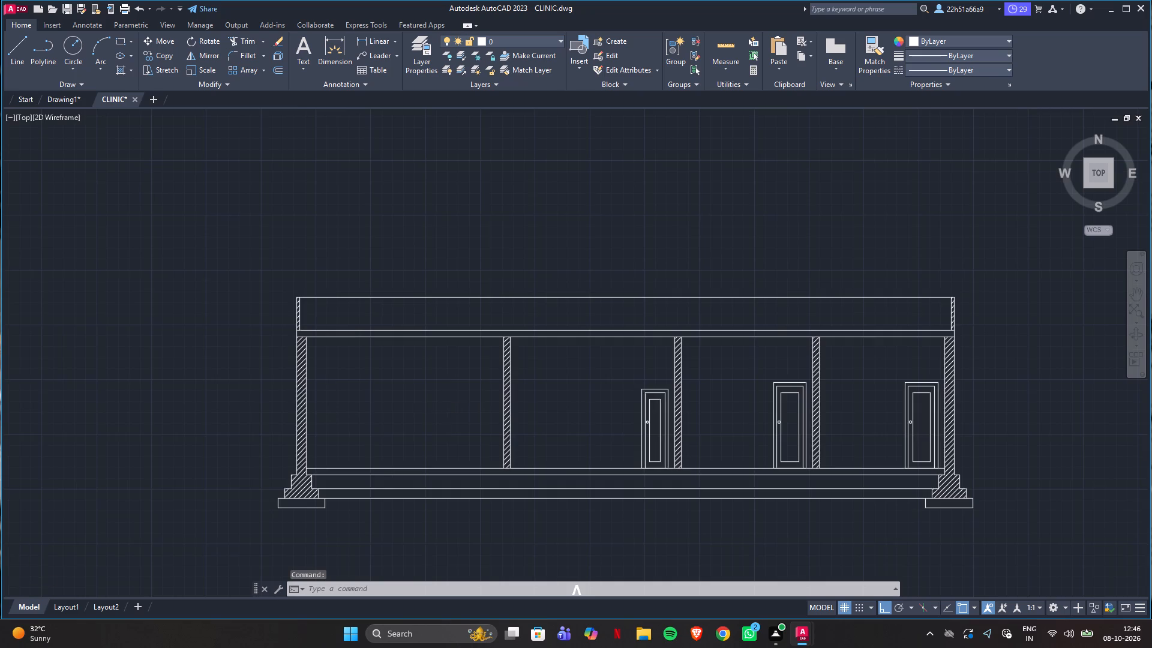
{"action": "scroll", "coordinate": [568, 409], "scroll_direction": "up", "scroll_amount": 1}
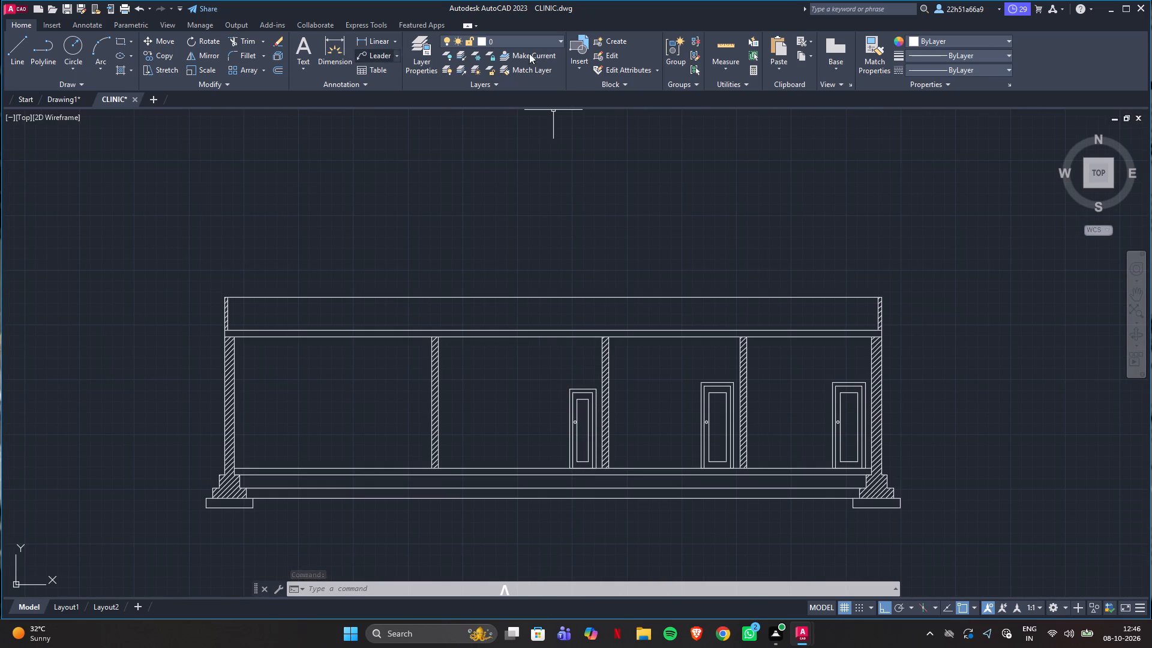
{"action": "left_click", "coordinate": [724, 48]}
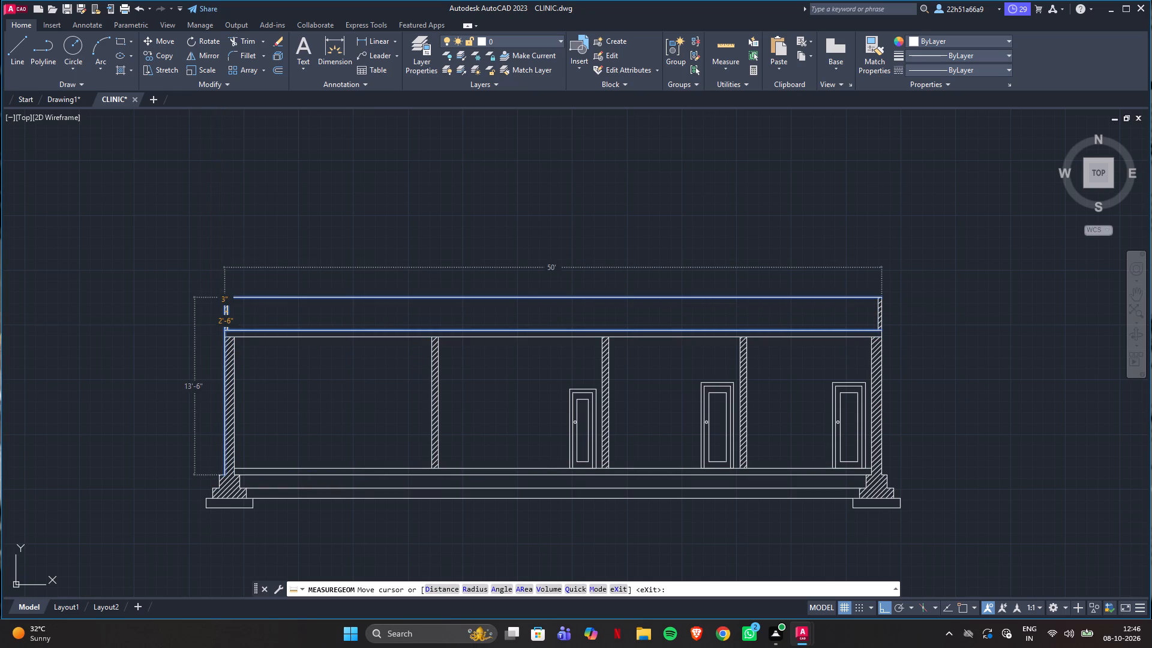
{"action": "key", "text": "Escape"}
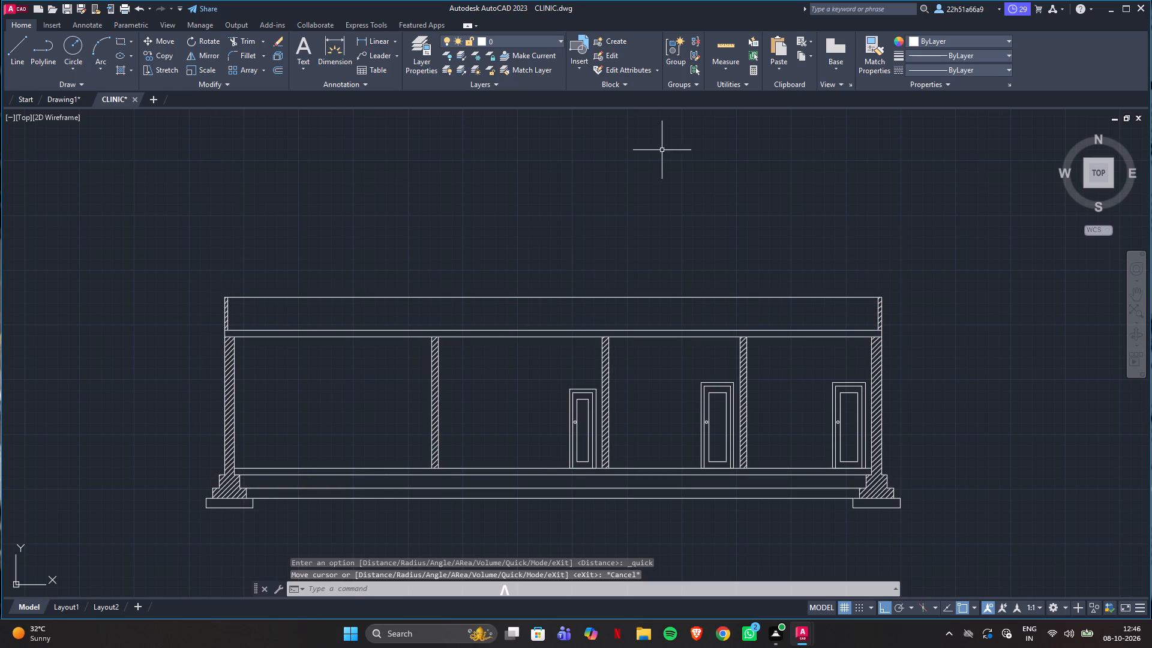
{"action": "left_click", "coordinate": [60, 100]}
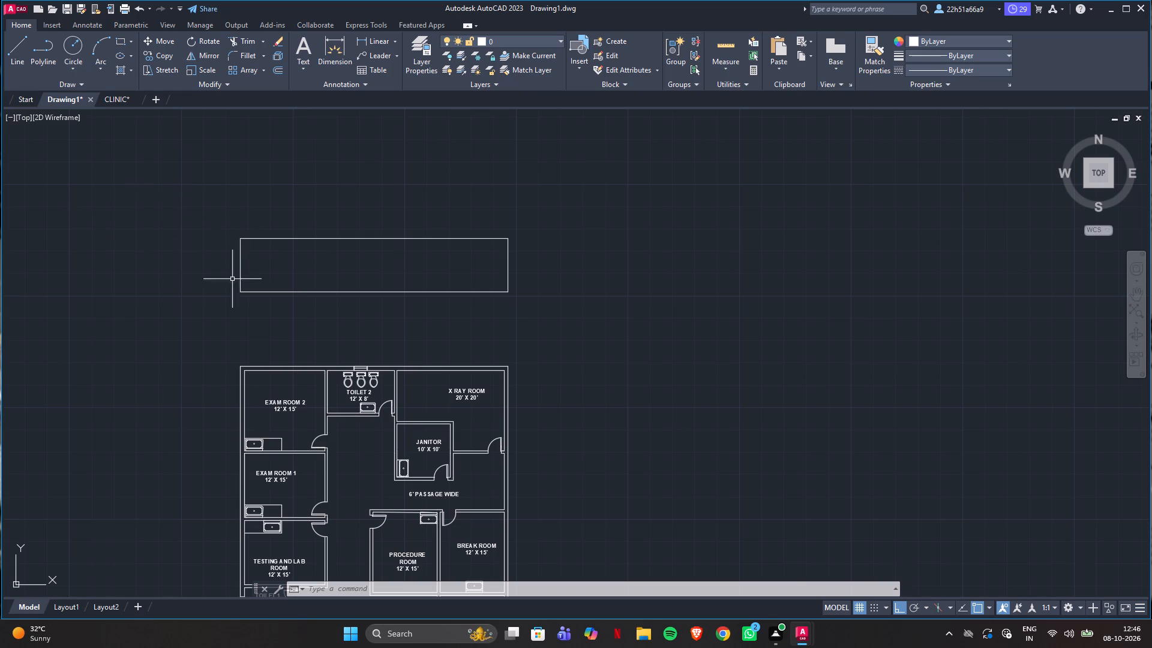
{"action": "left_click", "coordinate": [118, 99]}
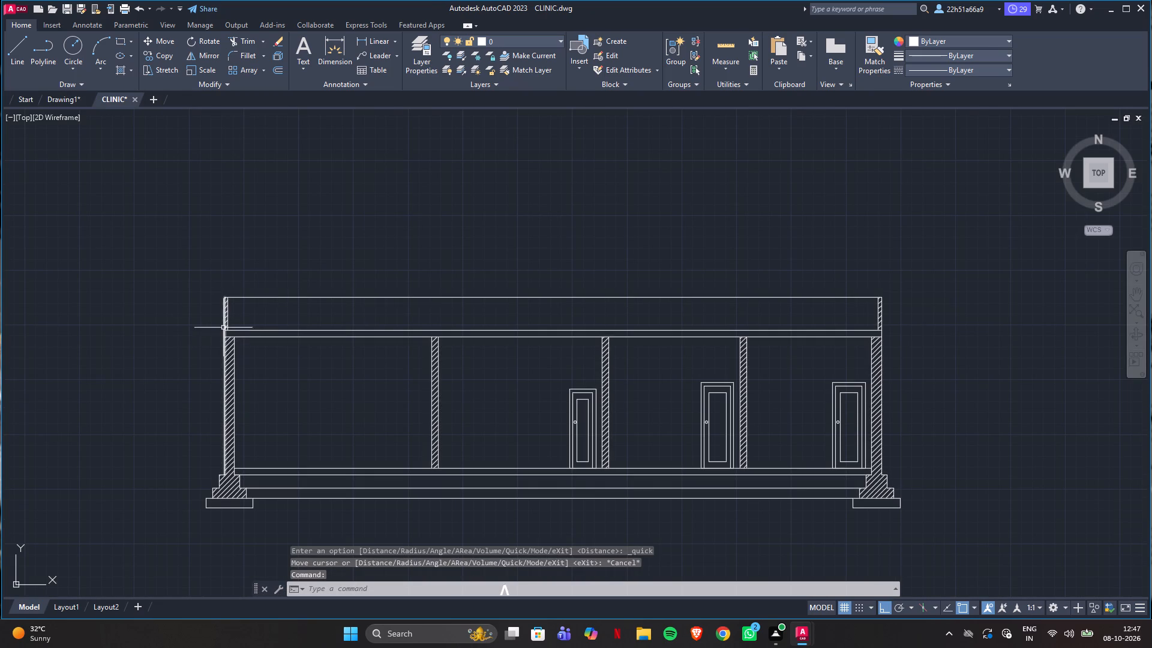
{"action": "left_click", "coordinate": [719, 46]}
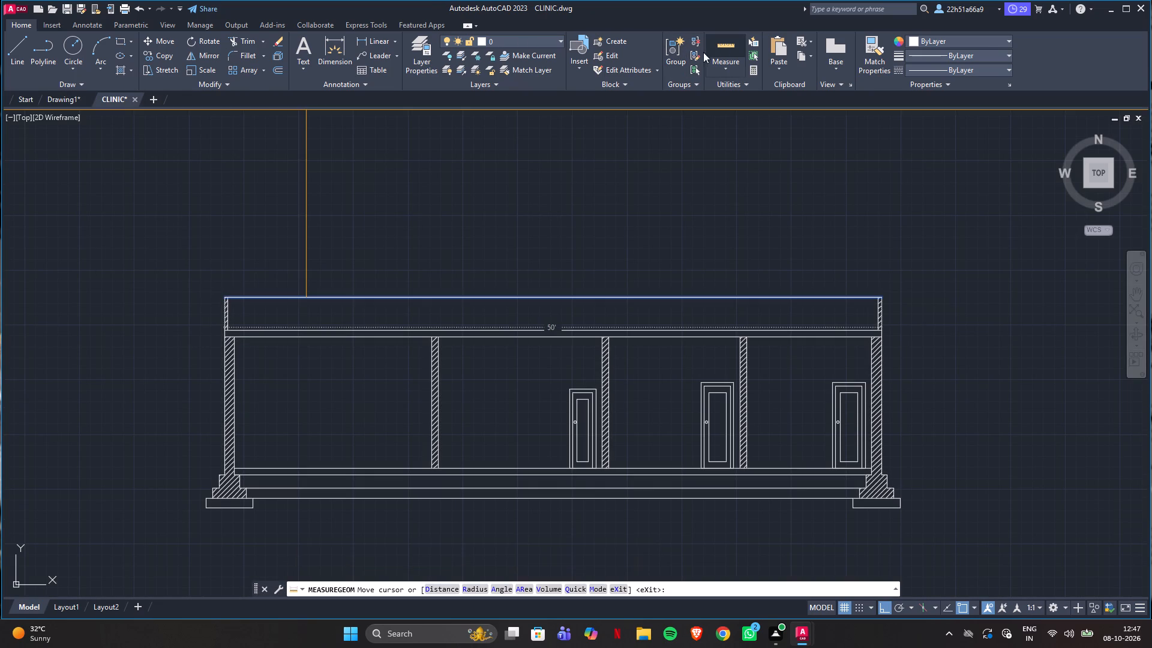
{"action": "scroll", "coordinate": [232, 321], "scroll_direction": "up", "scroll_amount": 3}
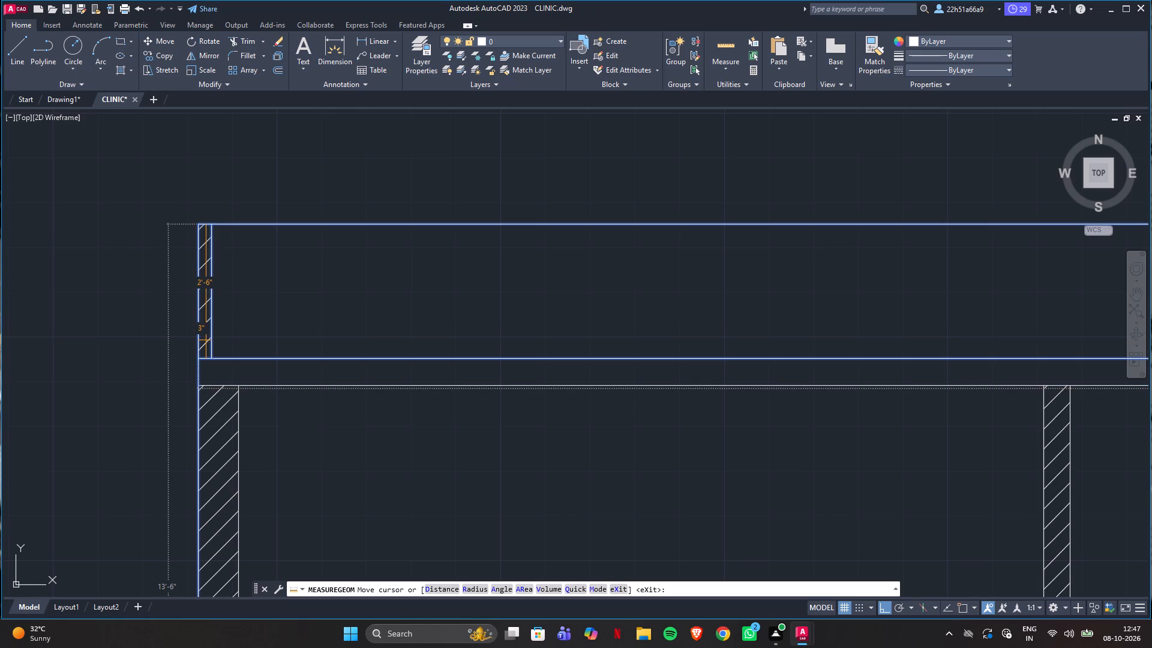
{"action": "key", "text": "Escape"}
In Drawing1, offset the top line of the new section rectangle 6" upward for the roof slab.
{"action": "left_click", "coordinate": [68, 94]}
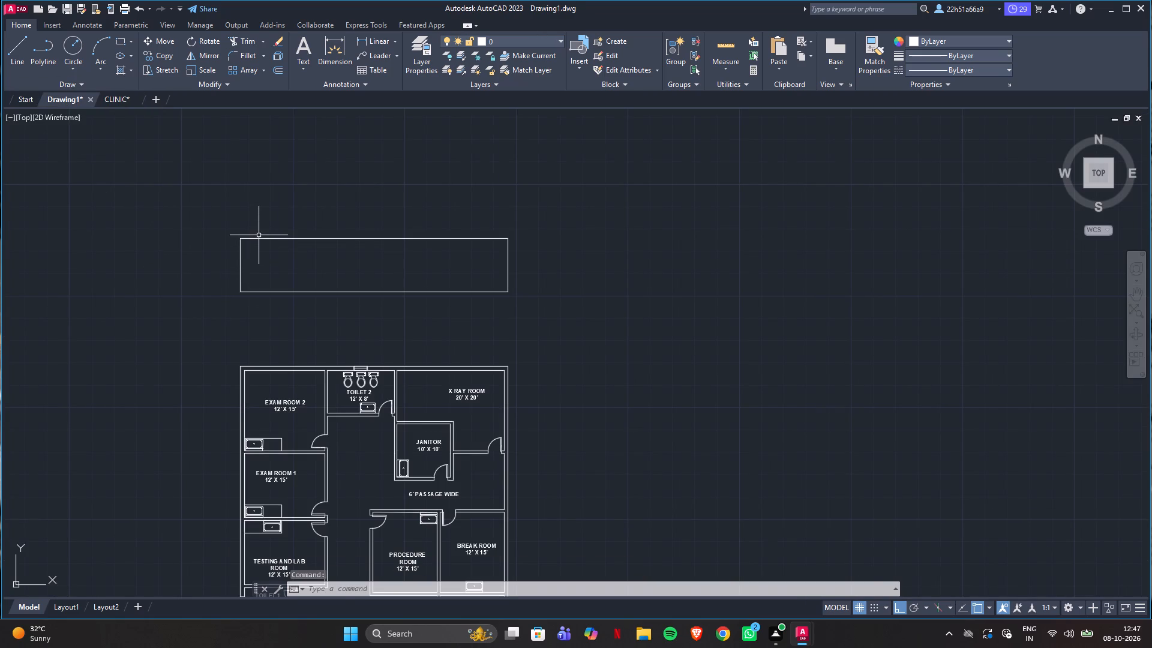
{"action": "type", "text": "OF"}
{"action": "key", "text": "Return"}
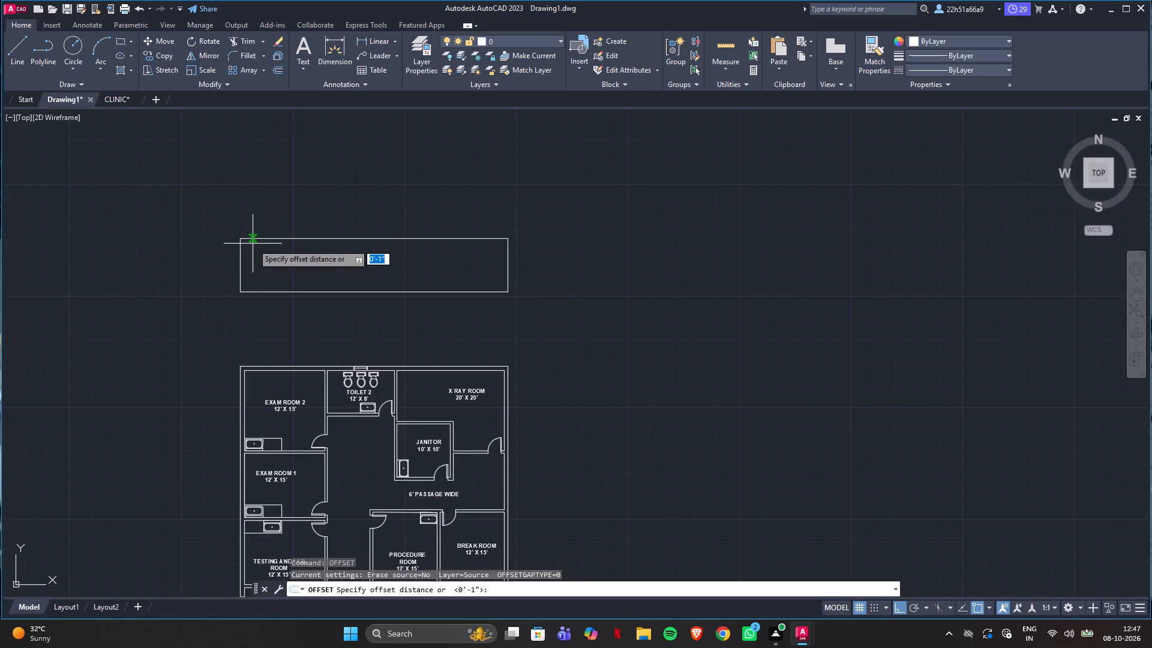
{"action": "type", "text": "6\""}
{"action": "key", "text": "Return"}
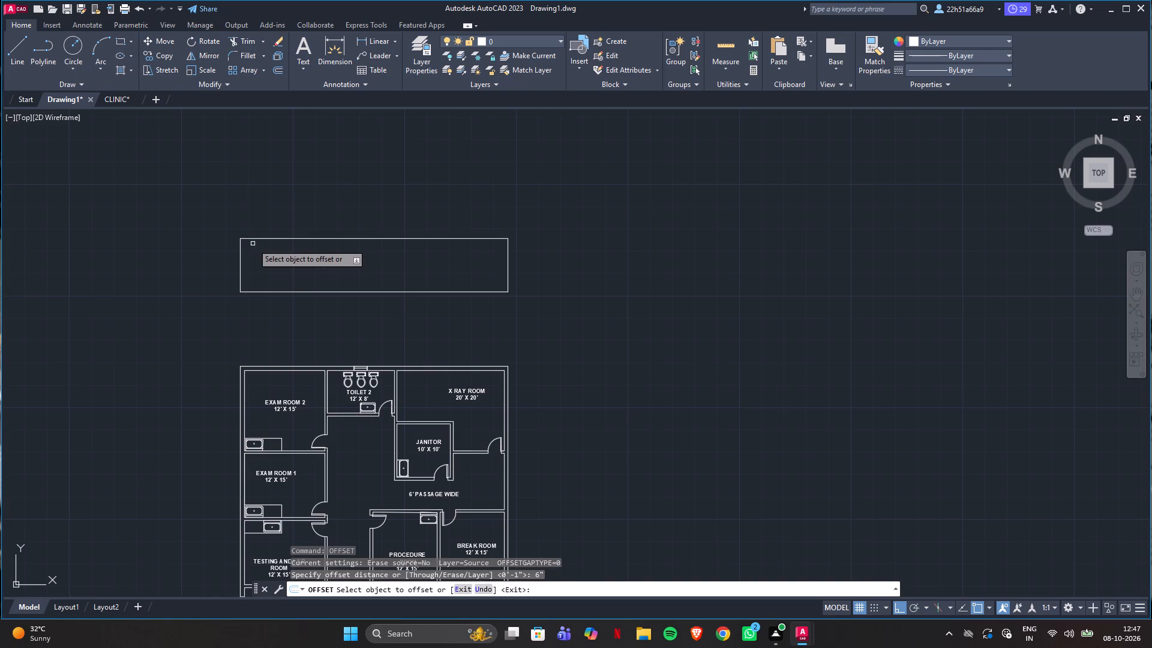
{"action": "left_click", "coordinate": [261, 237]}
{"action": "left_click", "coordinate": [265, 225]}
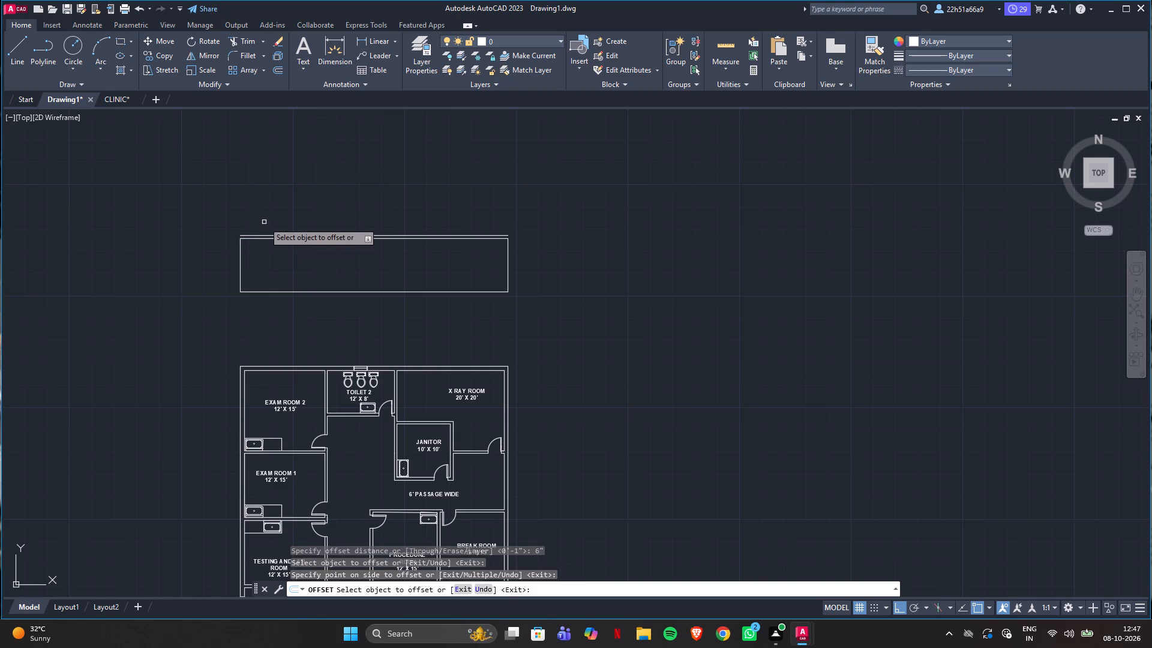
{"action": "key", "text": "Escape"}
Check the CLINIC section again, and in Drawing1 offset the slab's upper line 2'6" upward for the parapet.
{"action": "left_click", "coordinate": [118, 100]}
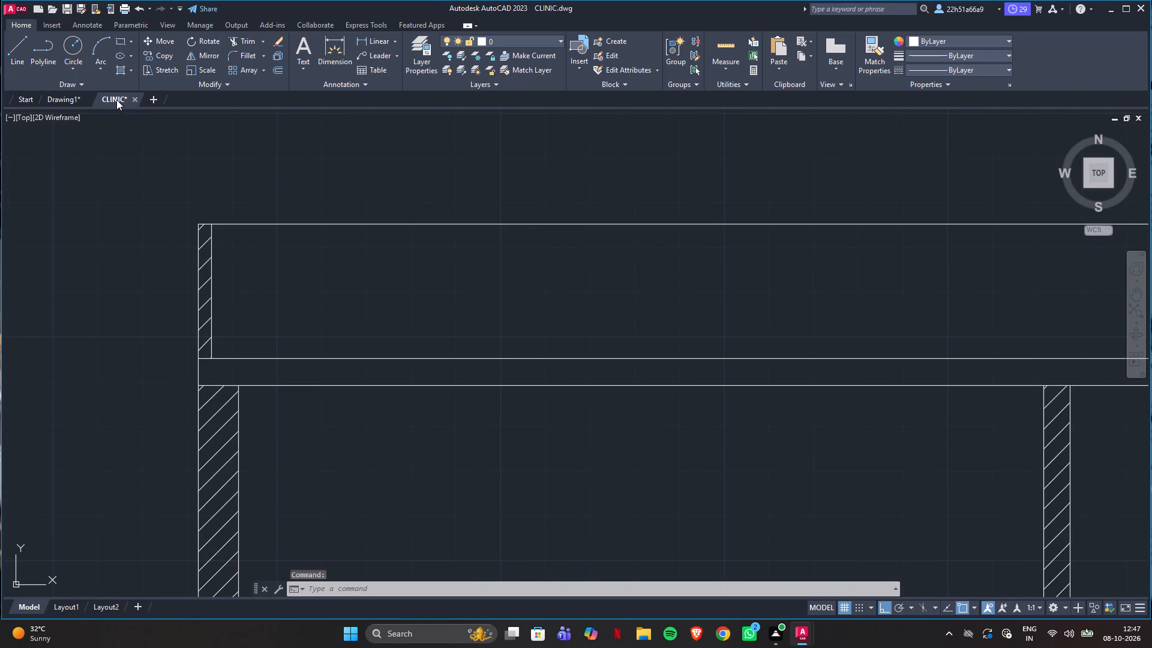
{"action": "left_click", "coordinate": [58, 97]}
{"action": "scroll", "coordinate": [349, 252], "scroll_direction": "up", "scroll_amount": 2}
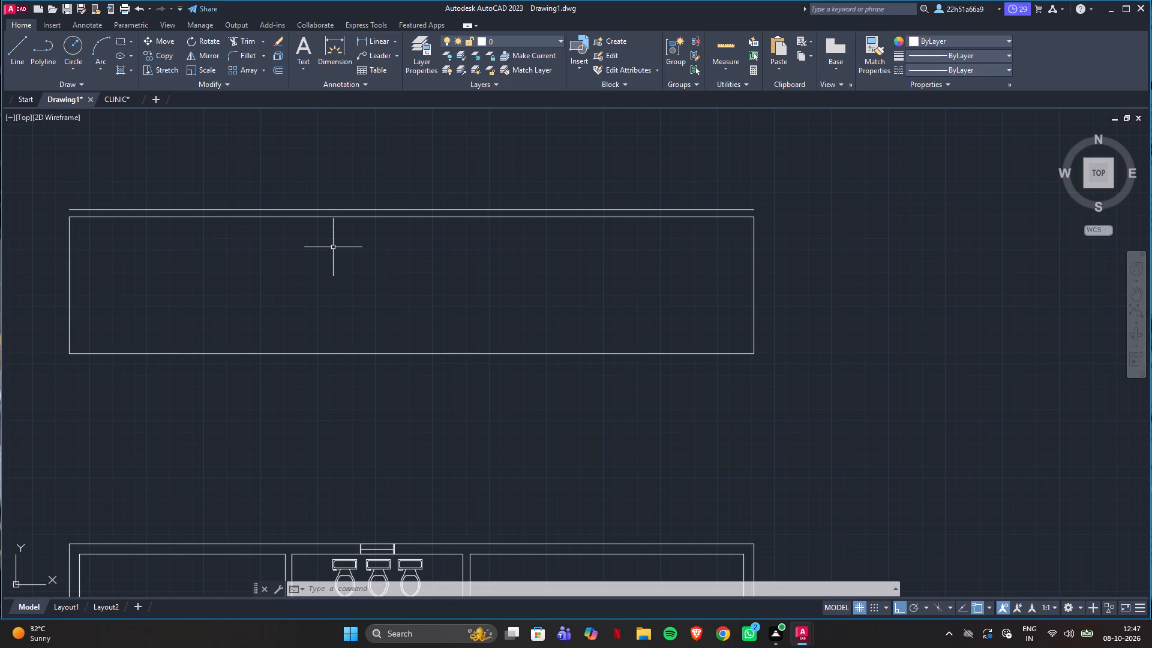
{"action": "type", "text": "OF"}
{"action": "key", "text": "Return"}
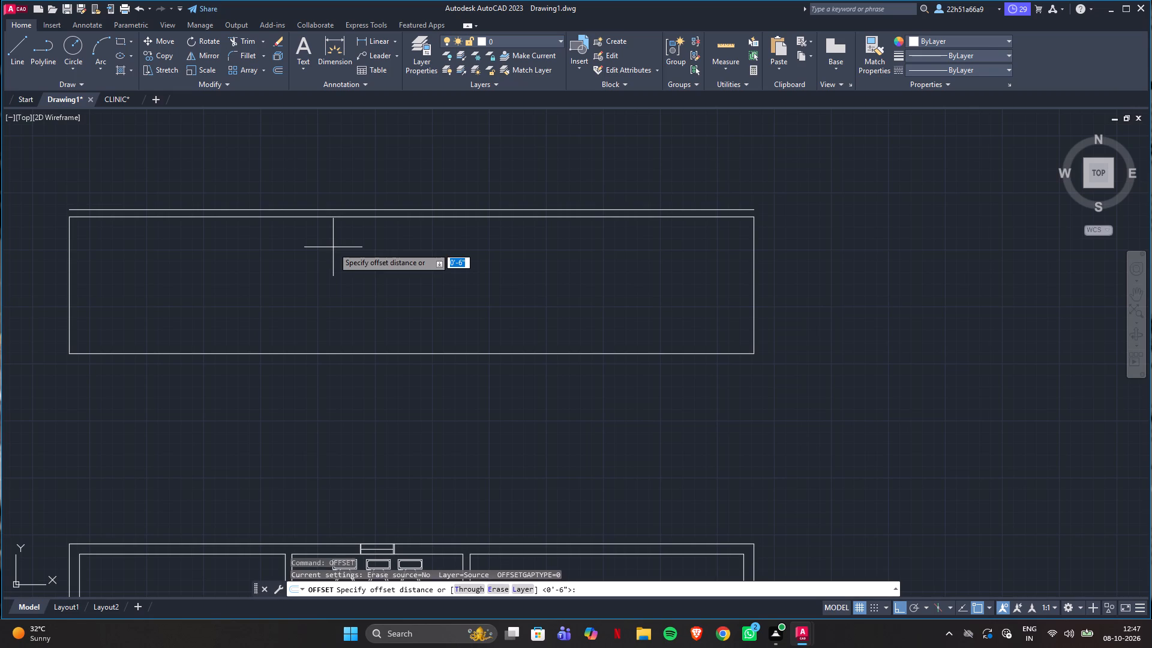
{"action": "type", "text": "2'6"}
{"action": "key", "text": "shift+quotedbl"}
{"action": "key", "text": "Return"}
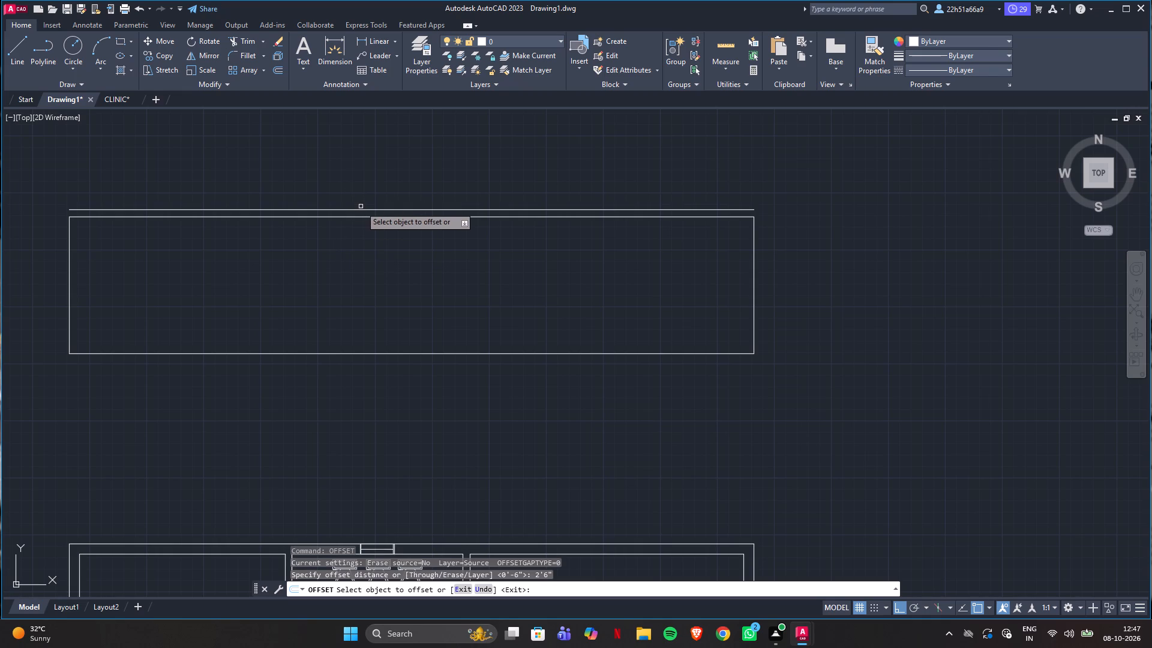
{"action": "left_click", "coordinate": [362, 209]}
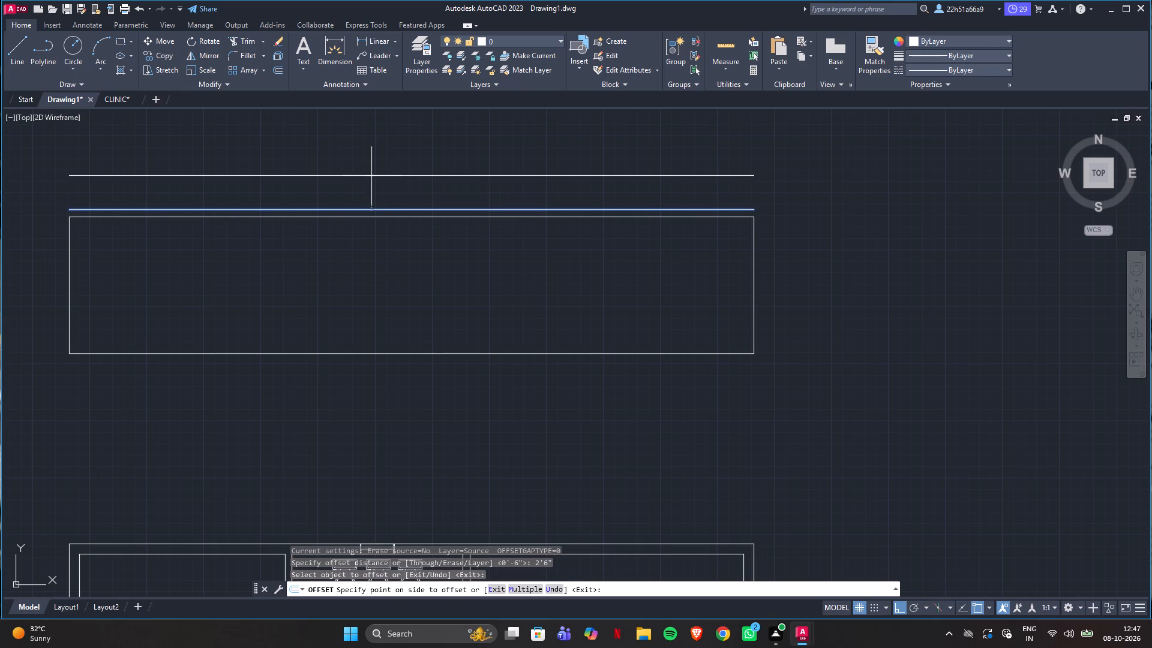
{"action": "left_click", "coordinate": [371, 176]}
{"action": "key", "text": "Escape"}
Draw short vertical lines closing both ends of the 6" roof slab band.
{"action": "left_click", "coordinate": [13, 49]}
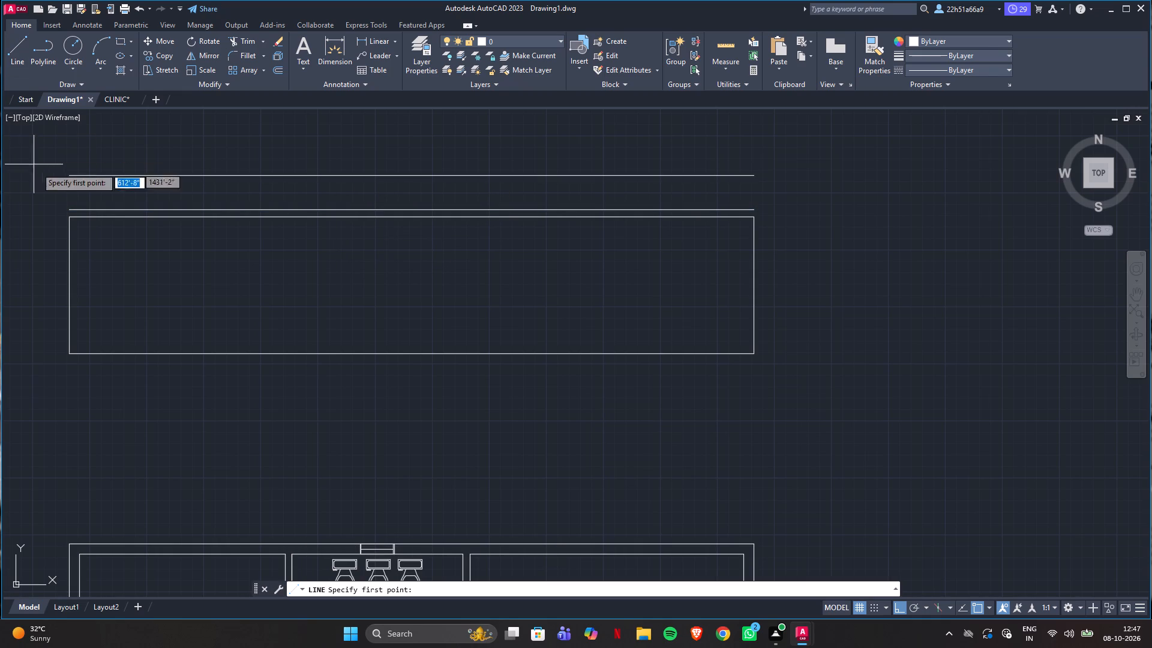
{"action": "scroll", "coordinate": [71, 224], "scroll_direction": "up", "scroll_amount": 2}
{"action": "left_click", "coordinate": [65, 206]}
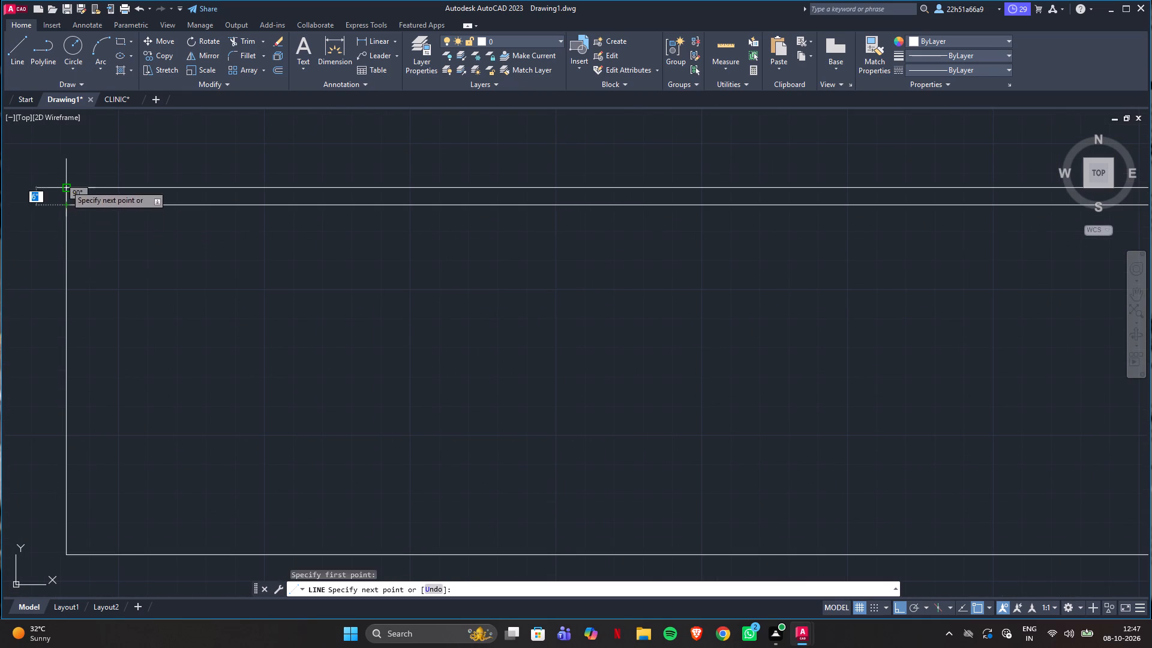
{"action": "left_click", "coordinate": [65, 184]}
{"action": "key", "text": "Escape"}
{"action": "scroll", "coordinate": [99, 267], "scroll_direction": "down", "scroll_amount": 1}
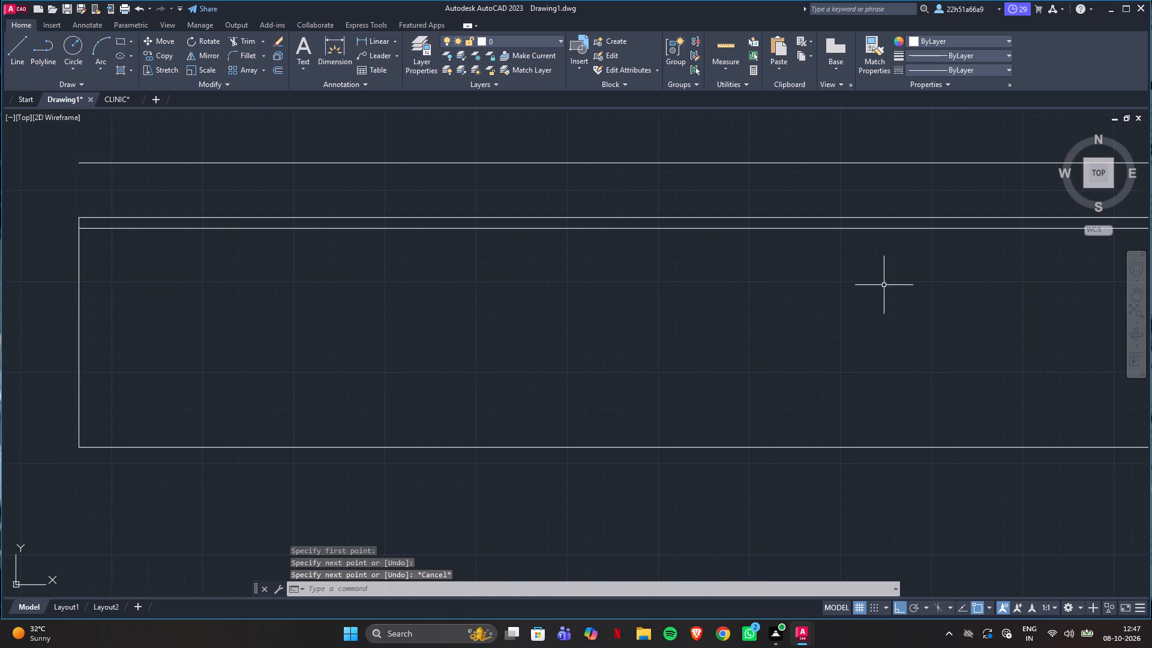
{"action": "scroll", "coordinate": [308, 287], "scroll_direction": "down", "scroll_amount": 3}
{"action": "scroll", "coordinate": [539, 275], "scroll_direction": "up", "scroll_amount": 2}
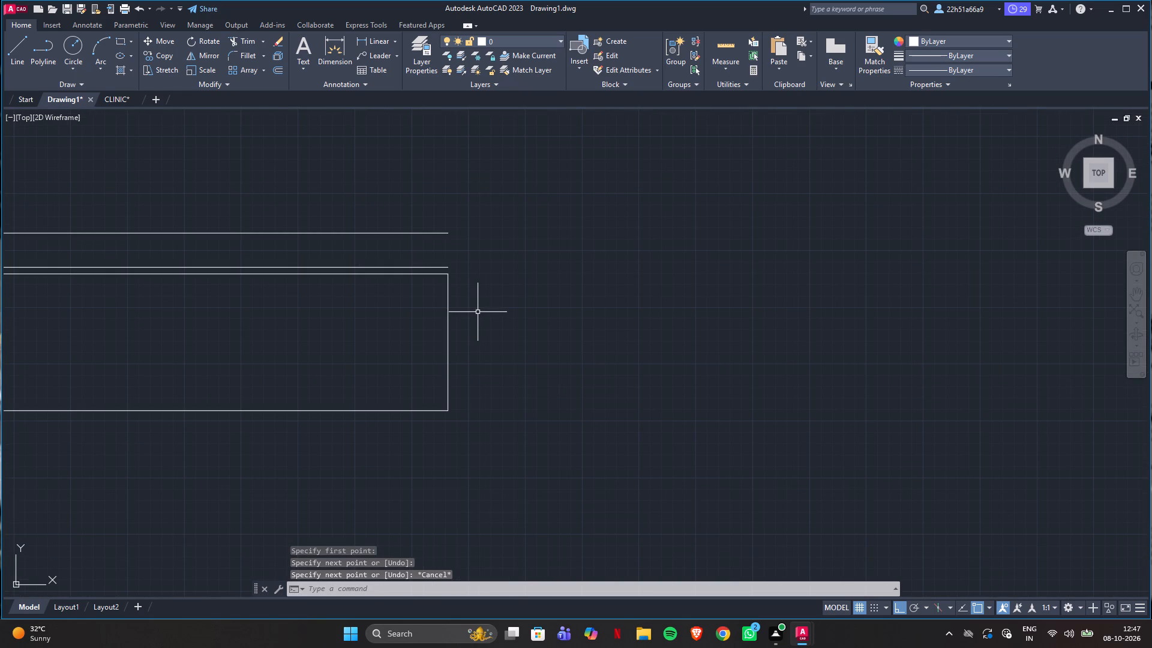
{"action": "key", "text": "l"}
{"action": "key", "text": "Return"}
{"action": "left_click", "coordinate": [449, 276]}
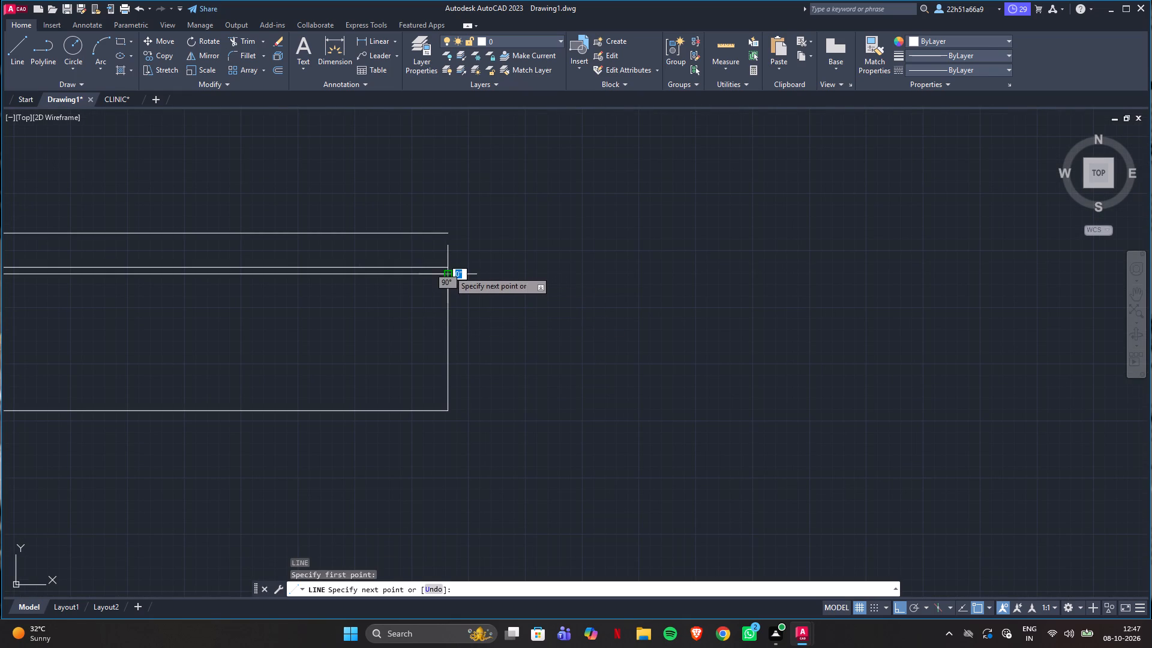
{"action": "left_click", "coordinate": [449, 265]}
{"action": "key", "text": "Escape"}
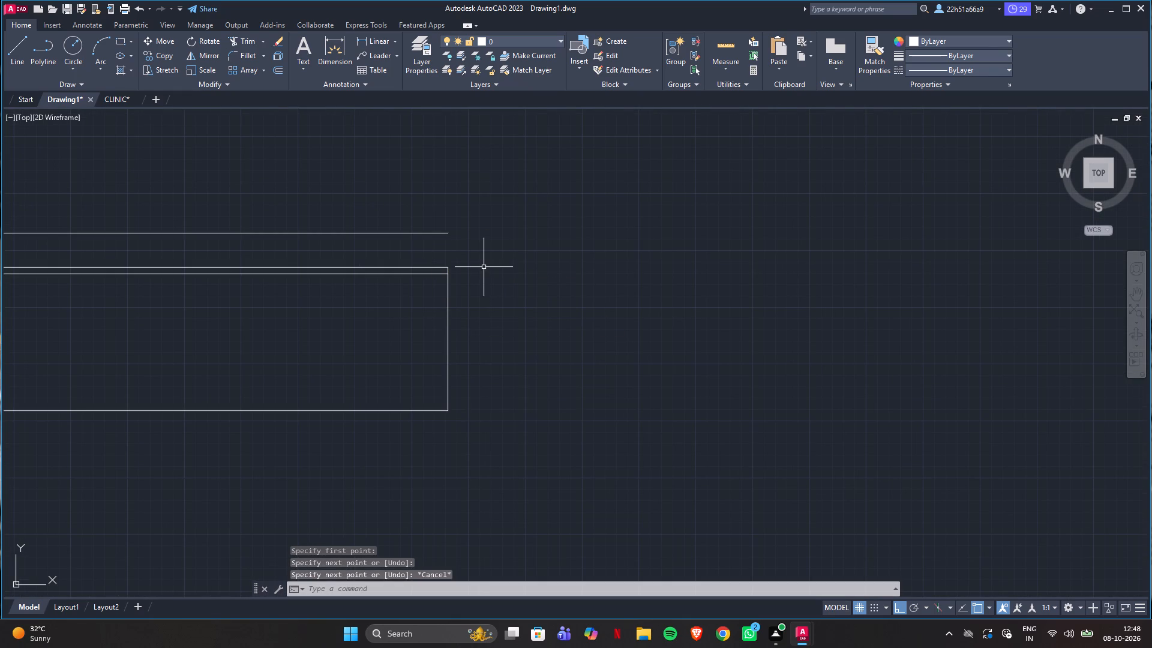
Draw vertical lines closing both ends of the 2'6" parapet band above the roof slab.
{"action": "key", "text": "Return"}
{"action": "left_click", "coordinate": [448, 268]}
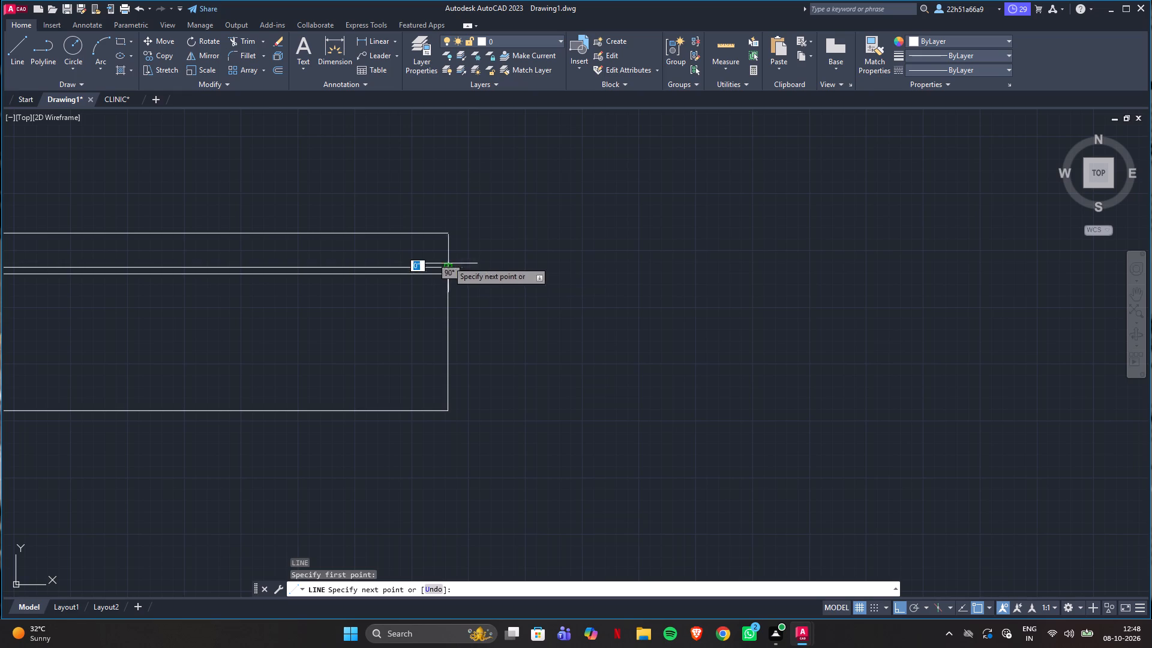
{"action": "left_click", "coordinate": [446, 231]}
{"action": "key", "text": "Return"}
{"action": "scroll", "coordinate": [484, 274], "scroll_direction": "down", "scroll_amount": 1}
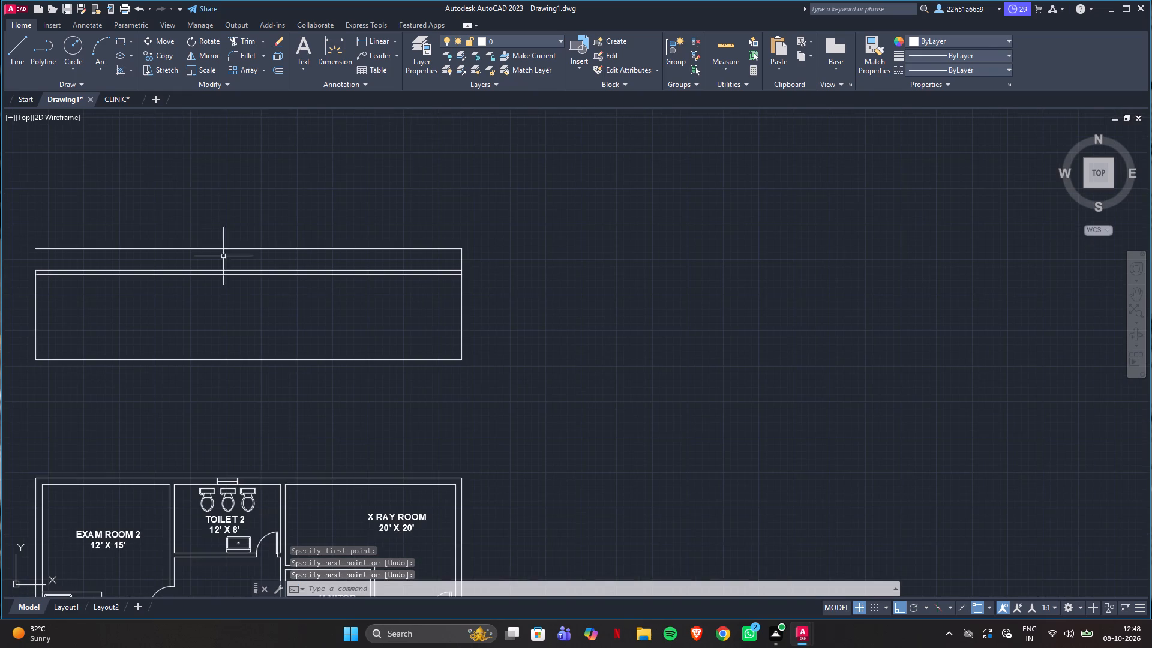
{"action": "scroll", "coordinate": [16, 267], "scroll_direction": "up", "scroll_amount": 2}
{"action": "key", "text": "Return"}
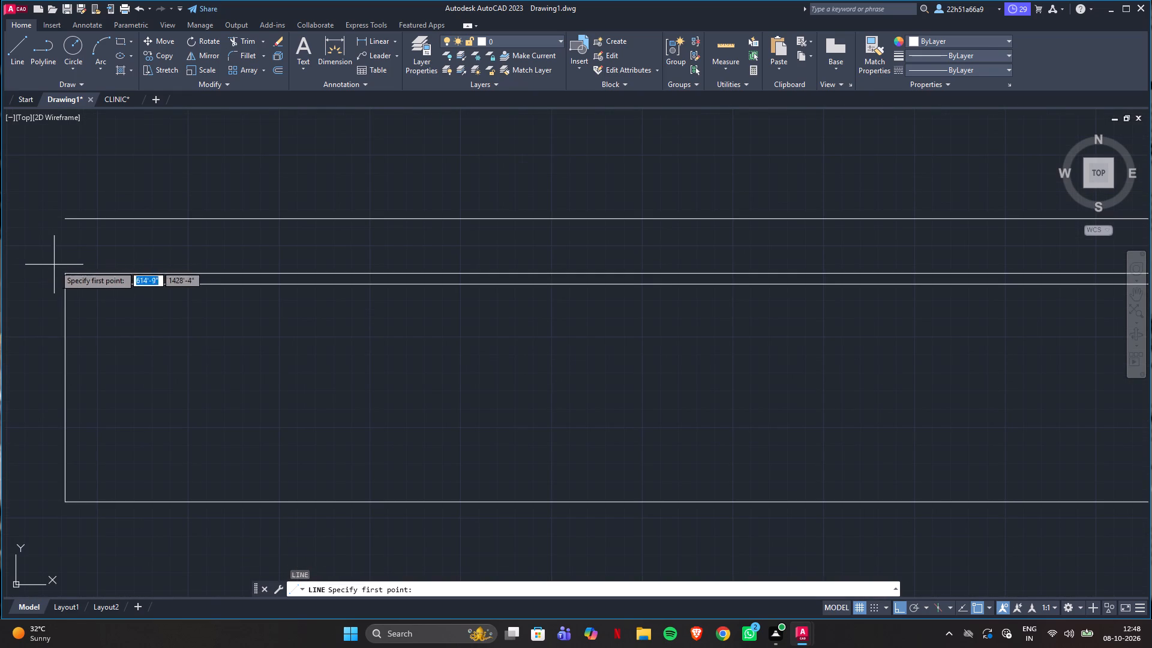
{"action": "left_click", "coordinate": [64, 274]}
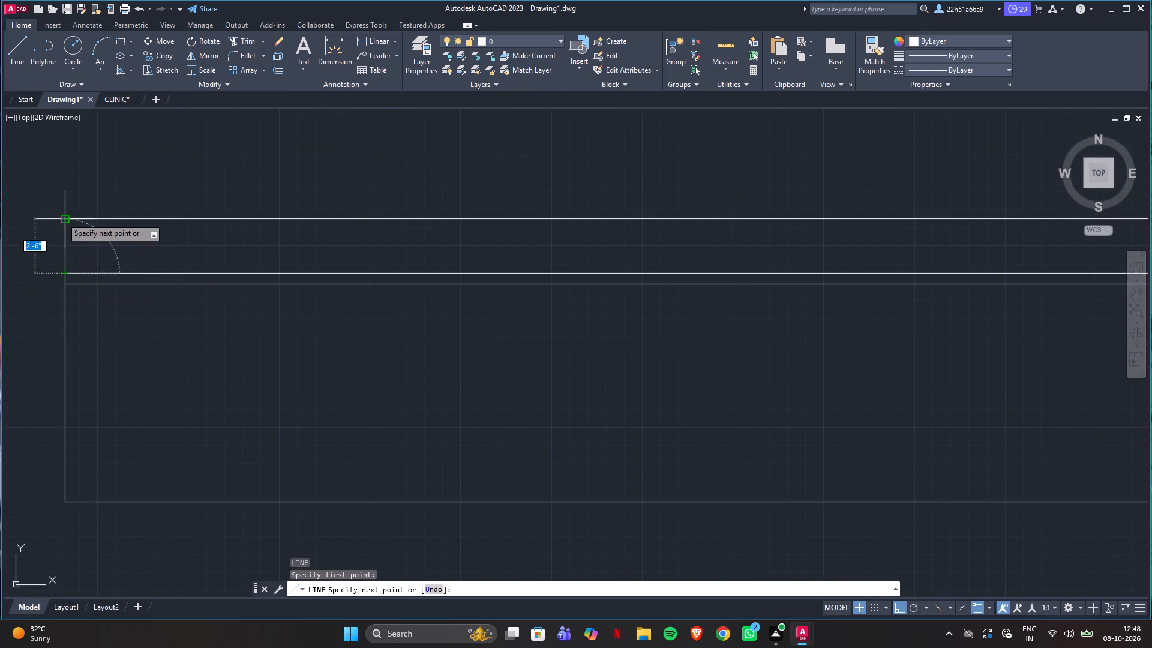
{"action": "left_click", "coordinate": [62, 218]}
{"action": "key", "text": "Escape"}
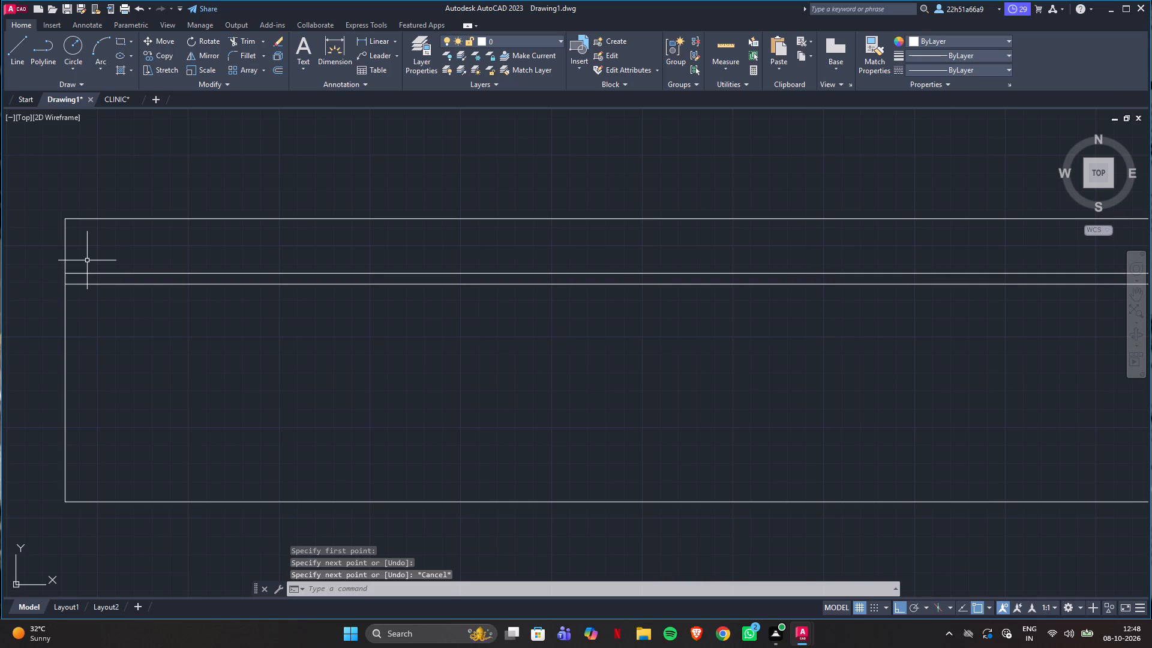
Offset both end lines of the parapet 3" inward to give the parapet walls their thickness.
{"action": "type", "text": "OF"}
{"action": "key", "text": "Return"}
{"action": "type", "text": "3\""}
{"action": "key", "text": "Return"}
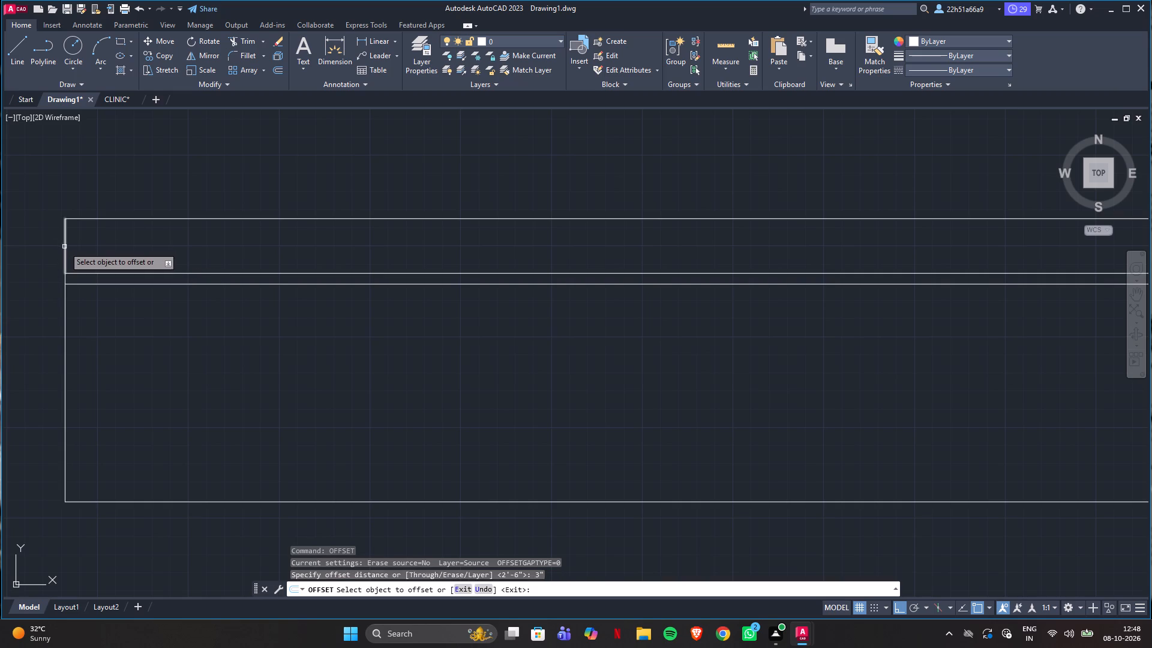
{"action": "left_click", "coordinate": [64, 247]}
{"action": "left_click", "coordinate": [79, 248]}
{"action": "scroll", "coordinate": [49, 347], "scroll_direction": "down", "scroll_amount": 2}
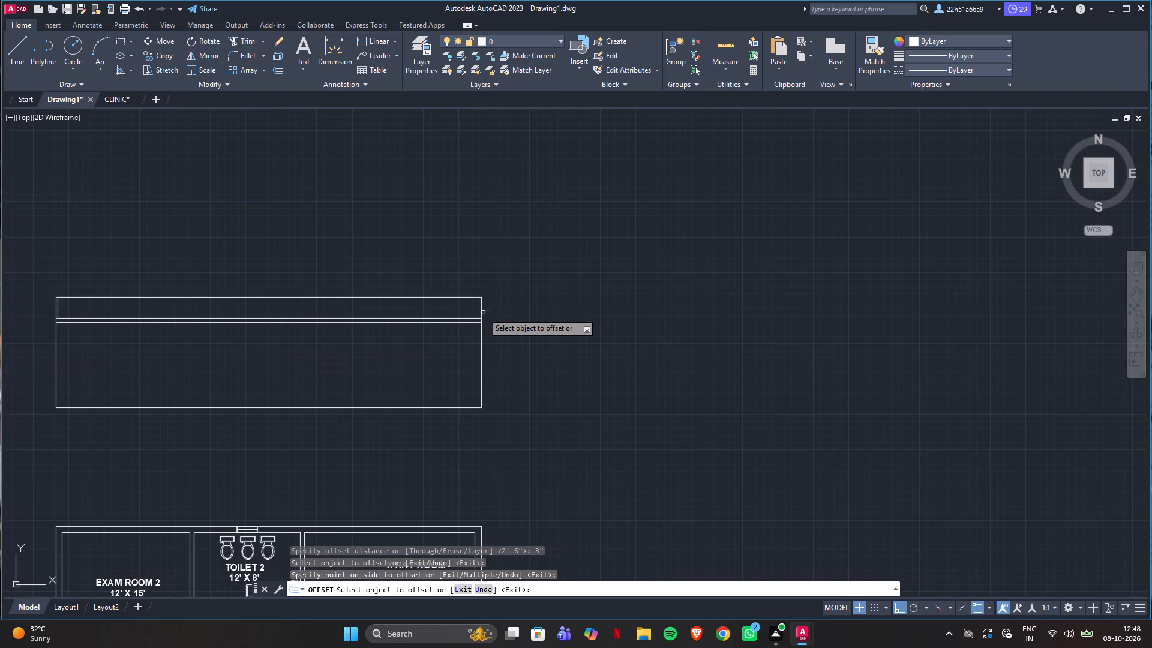
{"action": "left_click", "coordinate": [479, 310]}
{"action": "left_click", "coordinate": [463, 308]}
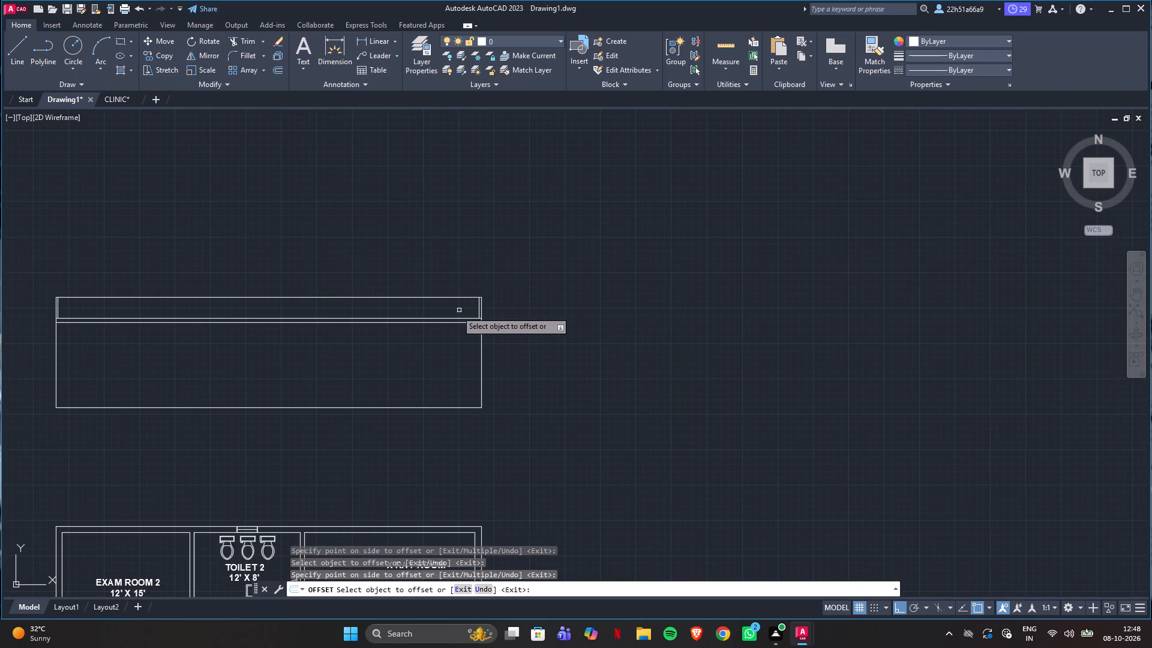
{"action": "key", "text": "Escape"}
Offset both outer side lines of the section below the roof slab 9" inward for the outer walls.
{"action": "type", "text": "OF"}
{"action": "key", "text": "Return"}
{"action": "key", "text": "9"}
{"action": "key", "text": "shift+quotedbl"}
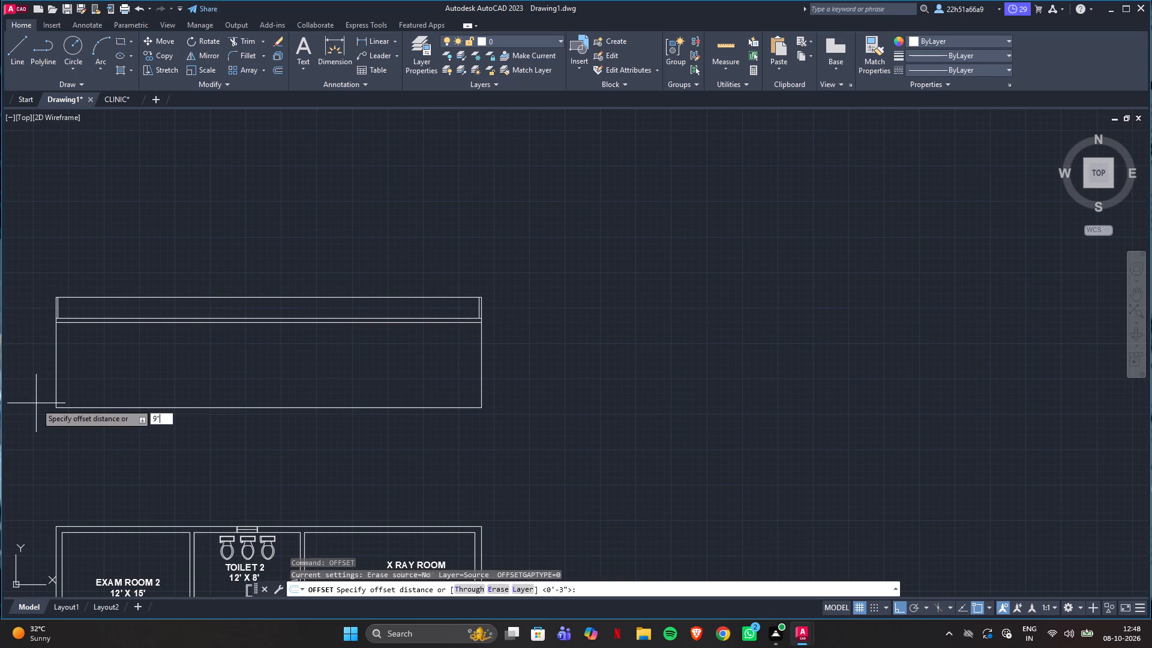
{"action": "key", "text": "Return"}
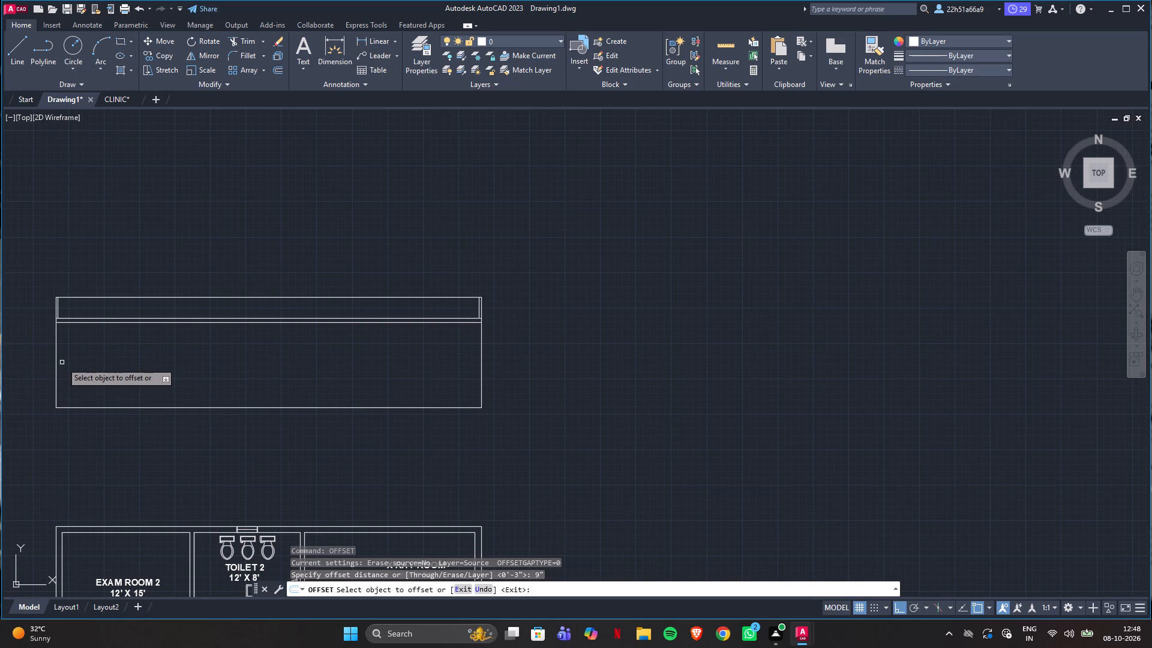
{"action": "left_click", "coordinate": [55, 364]}
{"action": "left_click", "coordinate": [82, 367]}
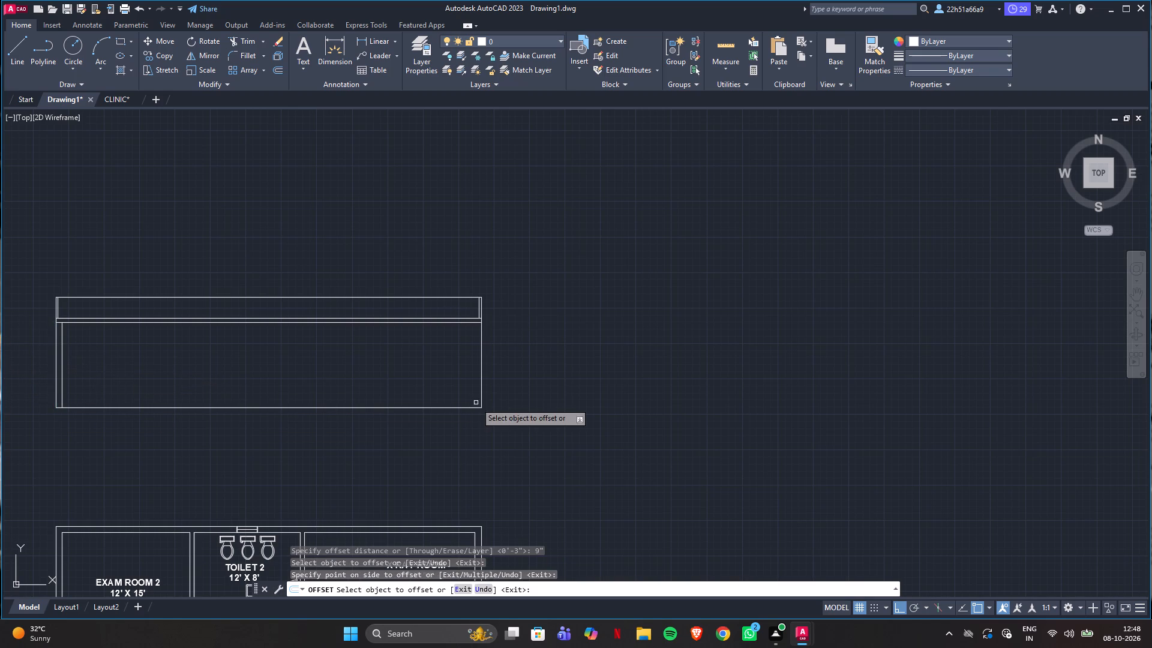
{"action": "left_click", "coordinate": [482, 376]}
{"action": "left_click", "coordinate": [439, 374]}
{"action": "key", "text": "Escape"}
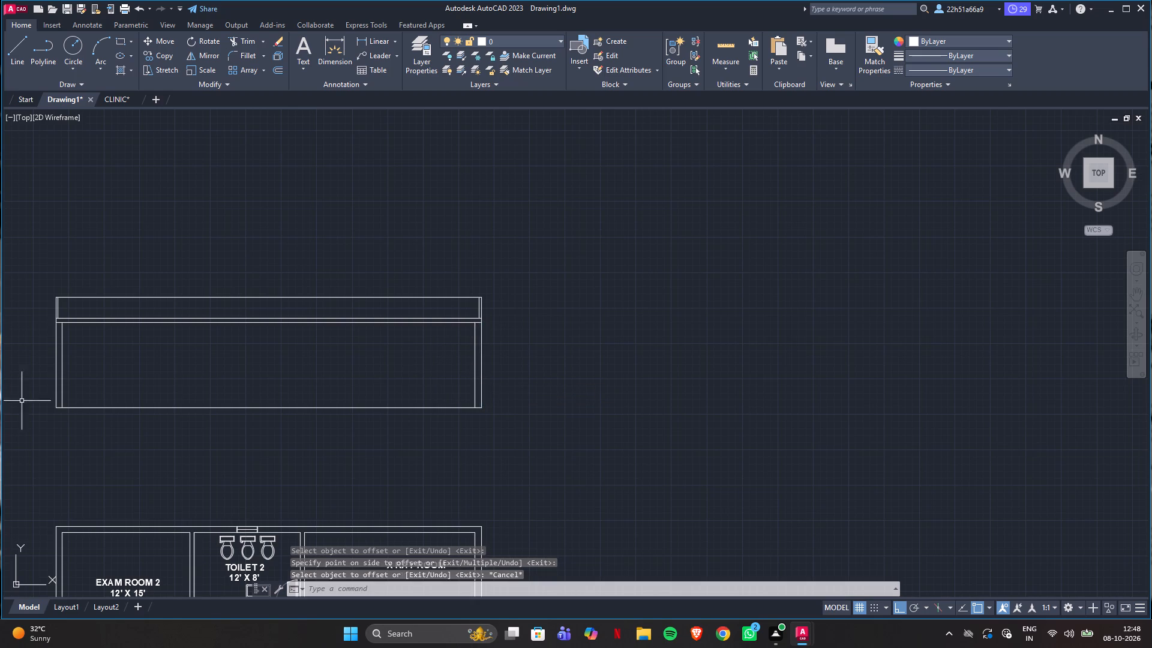
Check the room height and inner wall spacing in the CLINIC section with quick measuring, and return to Drawing1.
{"action": "scroll", "coordinate": [532, 393], "scroll_direction": "down", "scroll_amount": 1}
{"action": "scroll", "coordinate": [483, 482], "scroll_direction": "down", "scroll_amount": 1}
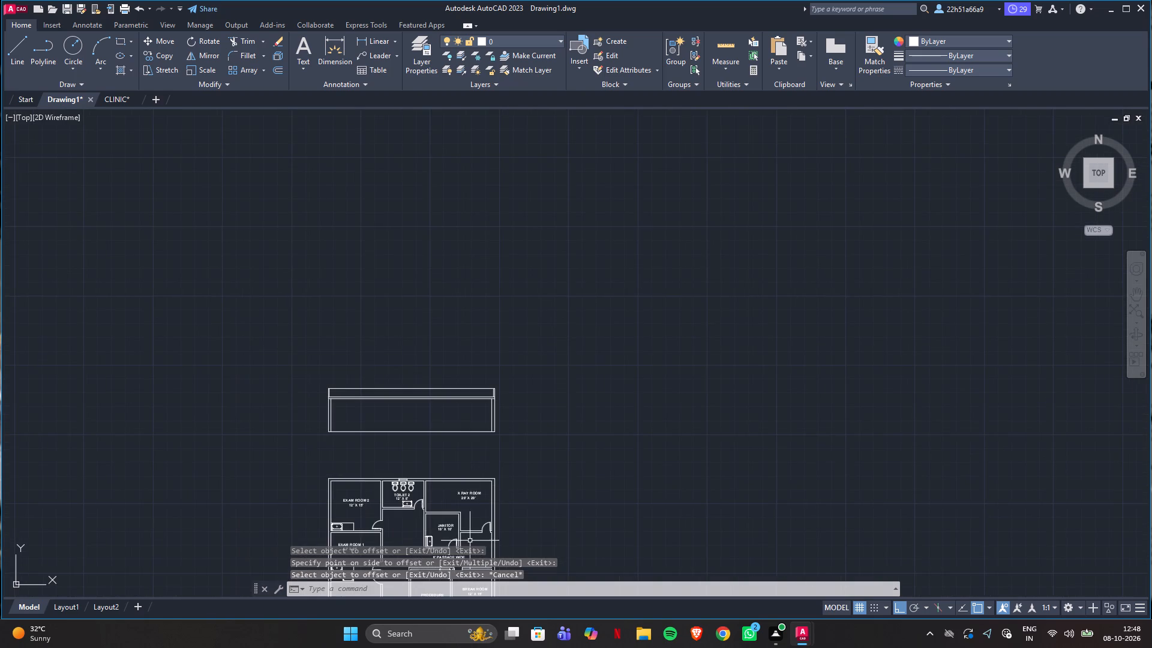
{"action": "scroll", "coordinate": [473, 545], "scroll_direction": "up", "scroll_amount": 2}
{"action": "left_click", "coordinate": [730, 46]}
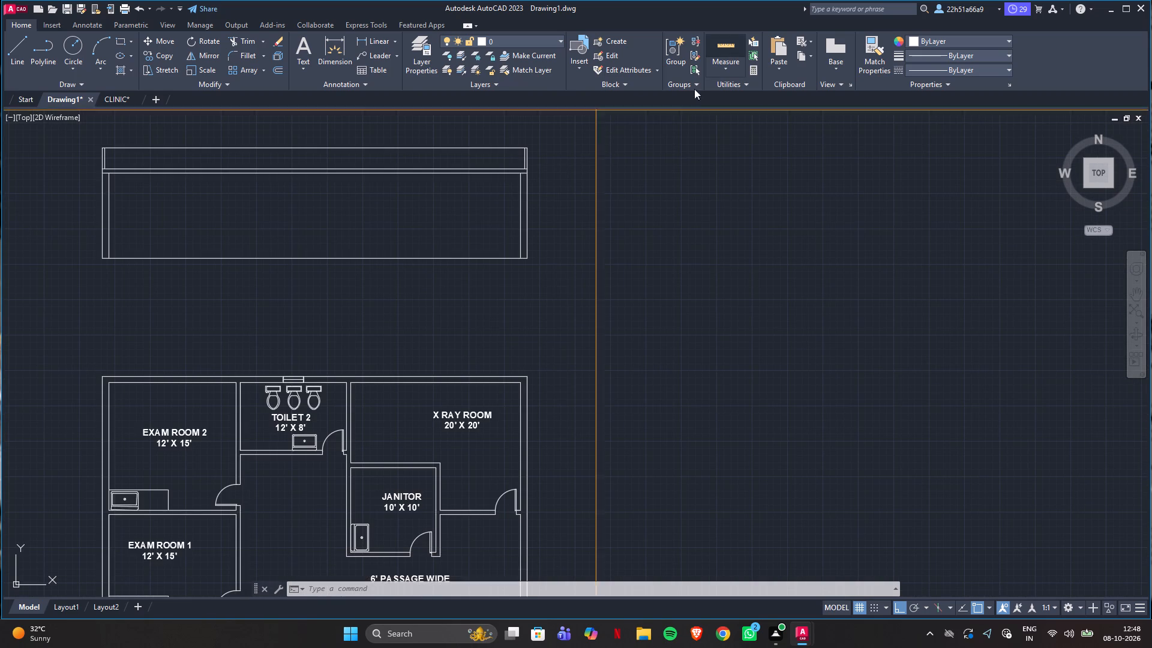
{"action": "key", "text": "Escape"}
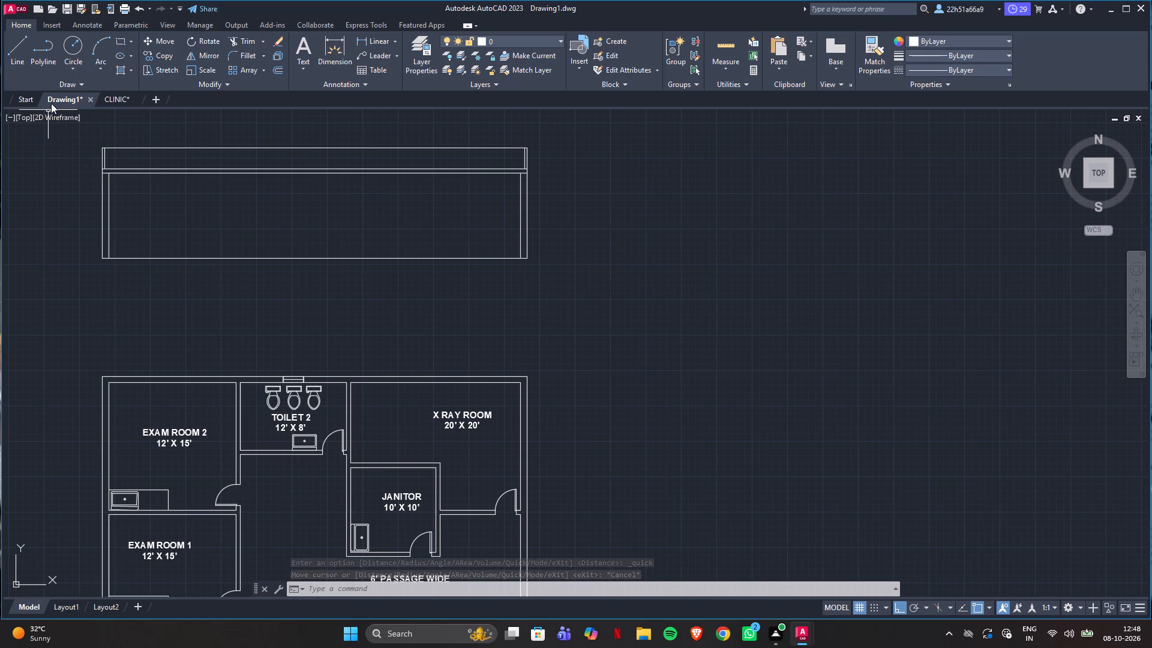
{"action": "left_click", "coordinate": [107, 98]}
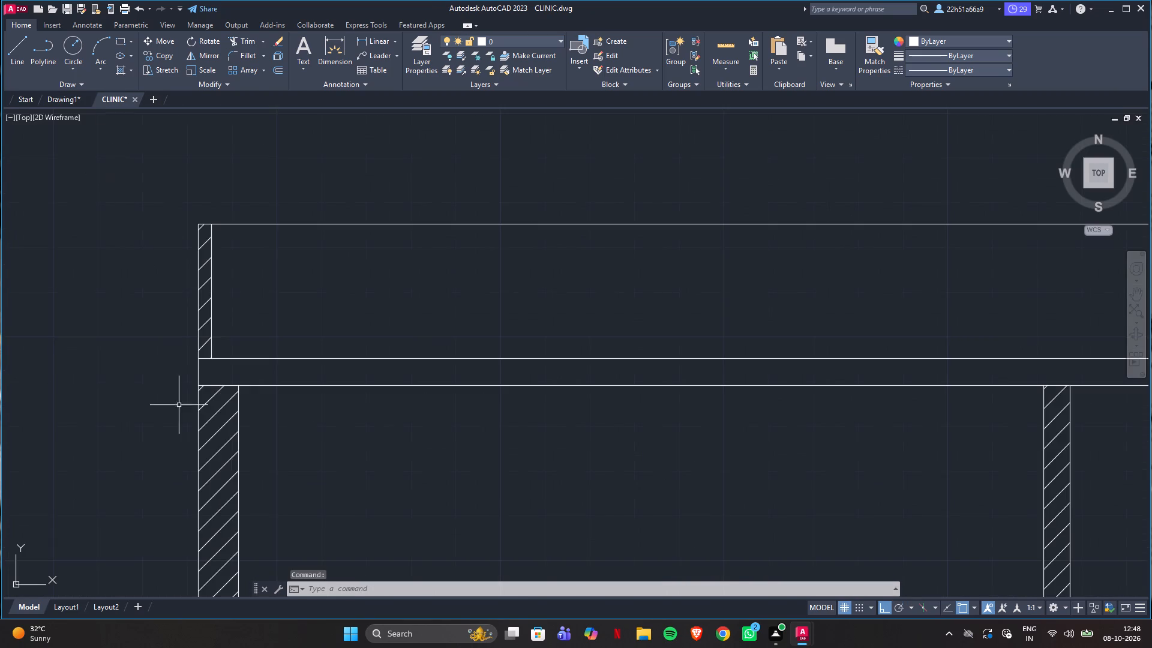
{"action": "scroll", "coordinate": [180, 419], "scroll_direction": "down", "scroll_amount": 3}
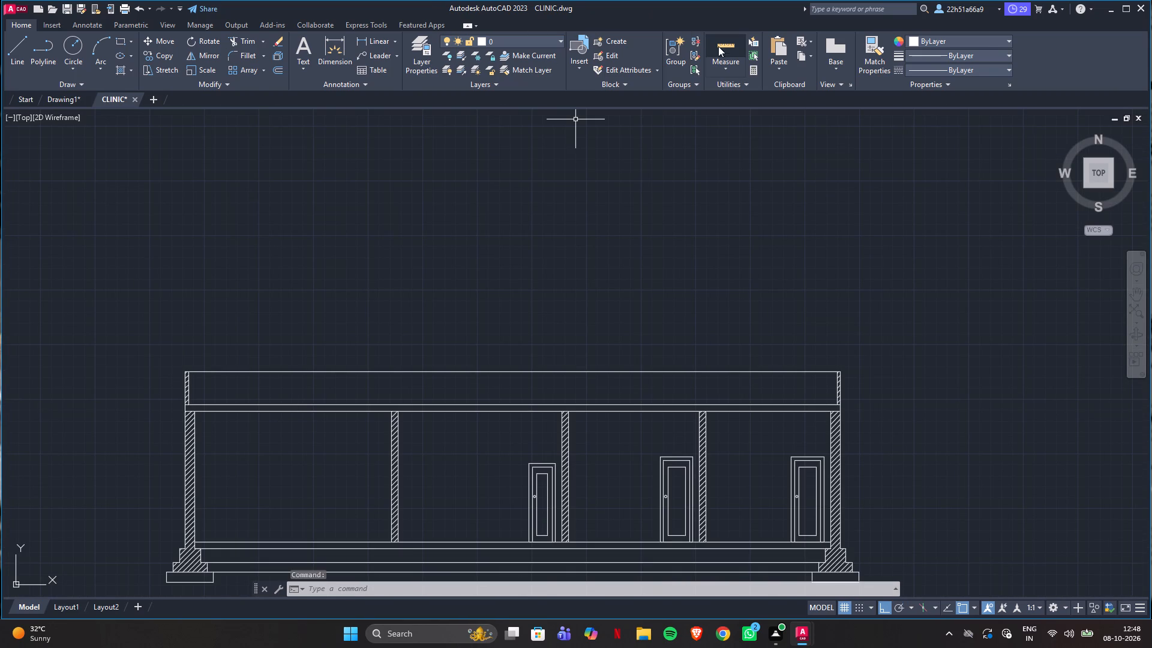
{"action": "left_click", "coordinate": [722, 49]}
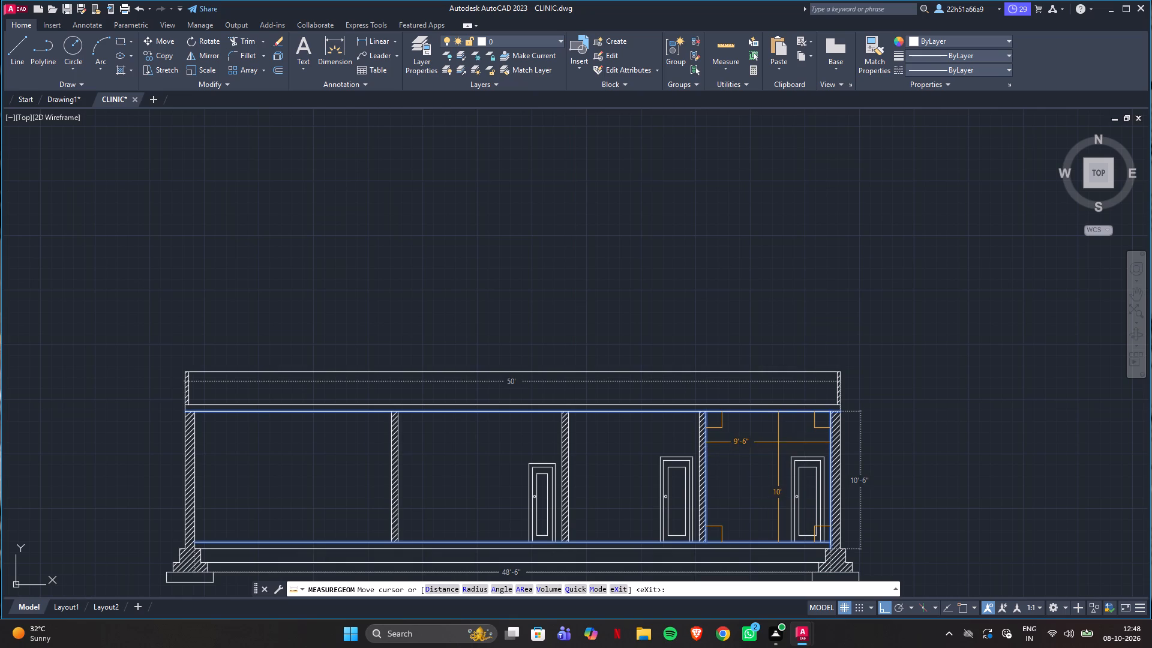
{"action": "key", "text": "Escape"}
{"action": "left_click", "coordinate": [64, 94]}
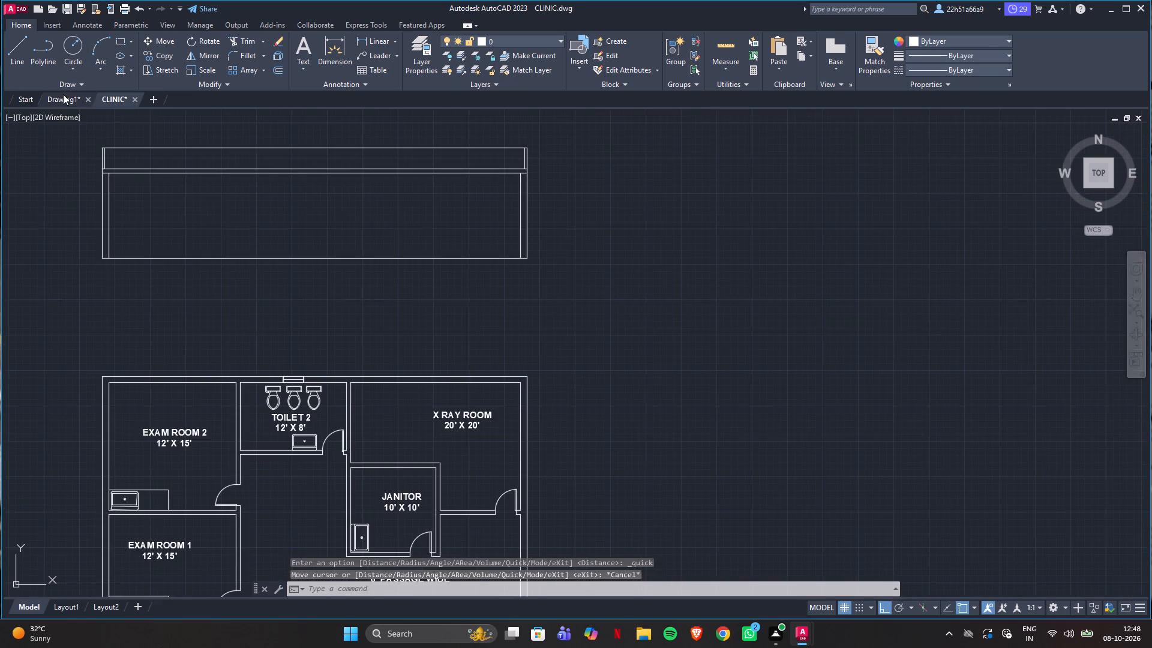
{"action": "scroll", "coordinate": [220, 215], "scroll_direction": "down", "scroll_amount": 1}
{"action": "scroll", "coordinate": [375, 220], "scroll_direction": "up", "scroll_amount": 2}
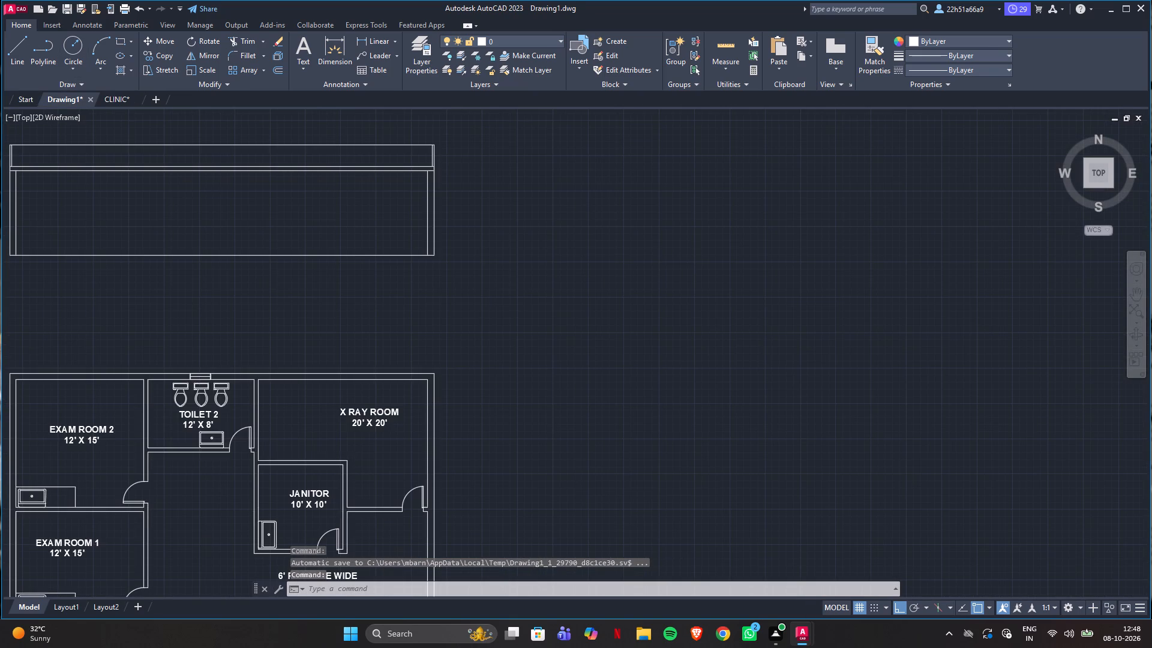
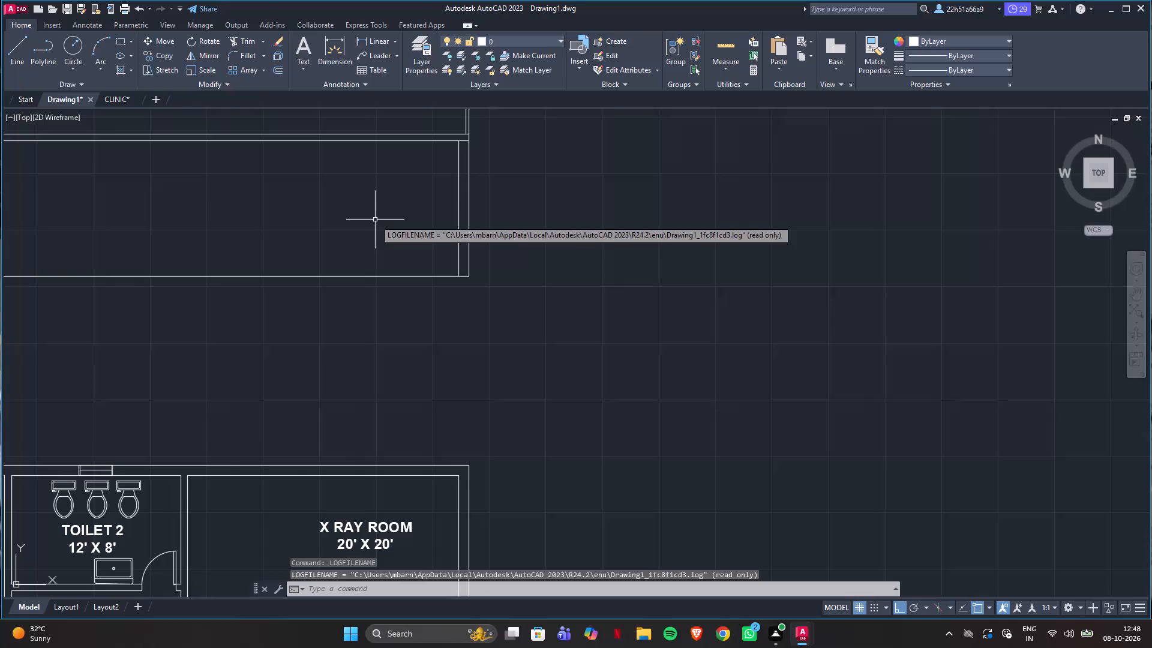
Offset the right outer wall's inner face 9'6" inward in the section to mark the first partition wall.
{"action": "key", "text": "Escape"}
{"action": "type", "text": "OF"}
{"action": "key", "text": "Return"}
{"action": "type", "text": "9'6\""}
{"action": "key", "text": "Return"}
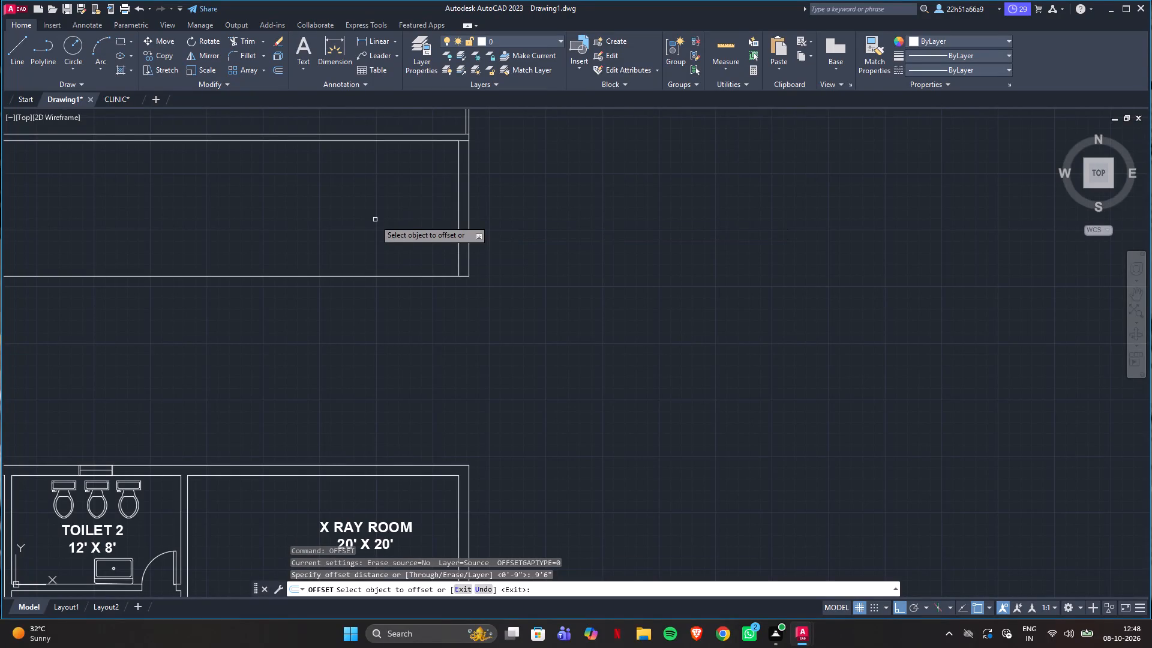
{"action": "left_click", "coordinate": [459, 223]}
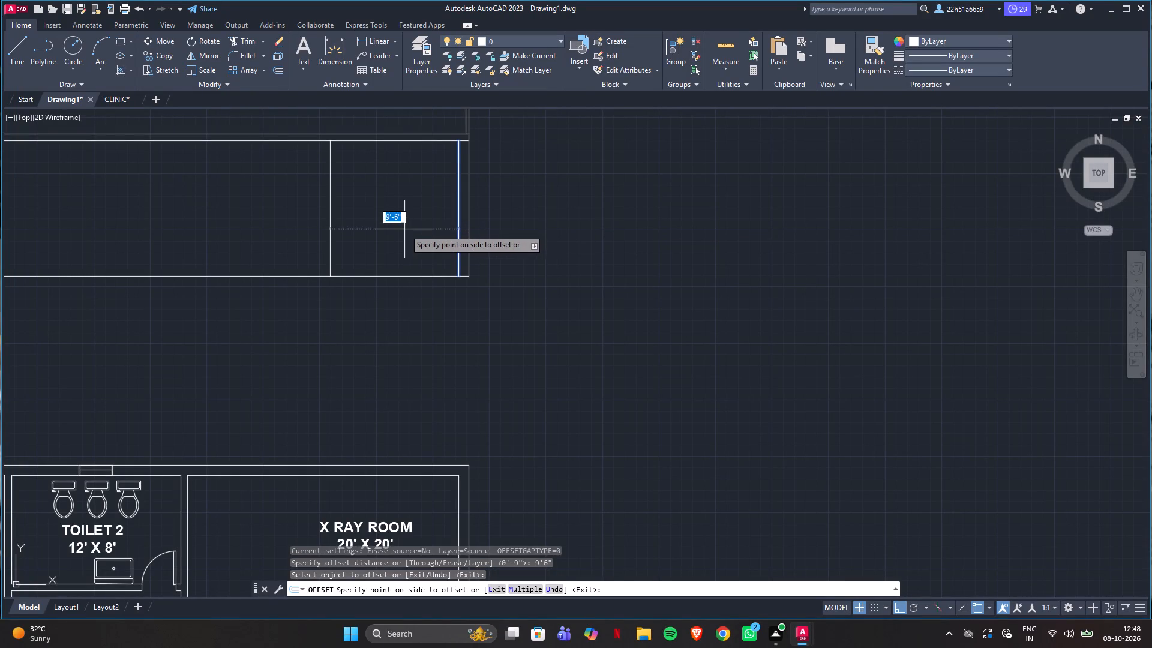
{"action": "left_click", "coordinate": [404, 229]}
{"action": "key", "text": "Escape"}
Offset the new partition line 6" to the left to give the first partition wall its thickness.
{"action": "type", "text": "OF"}
{"action": "key", "text": "Return"}
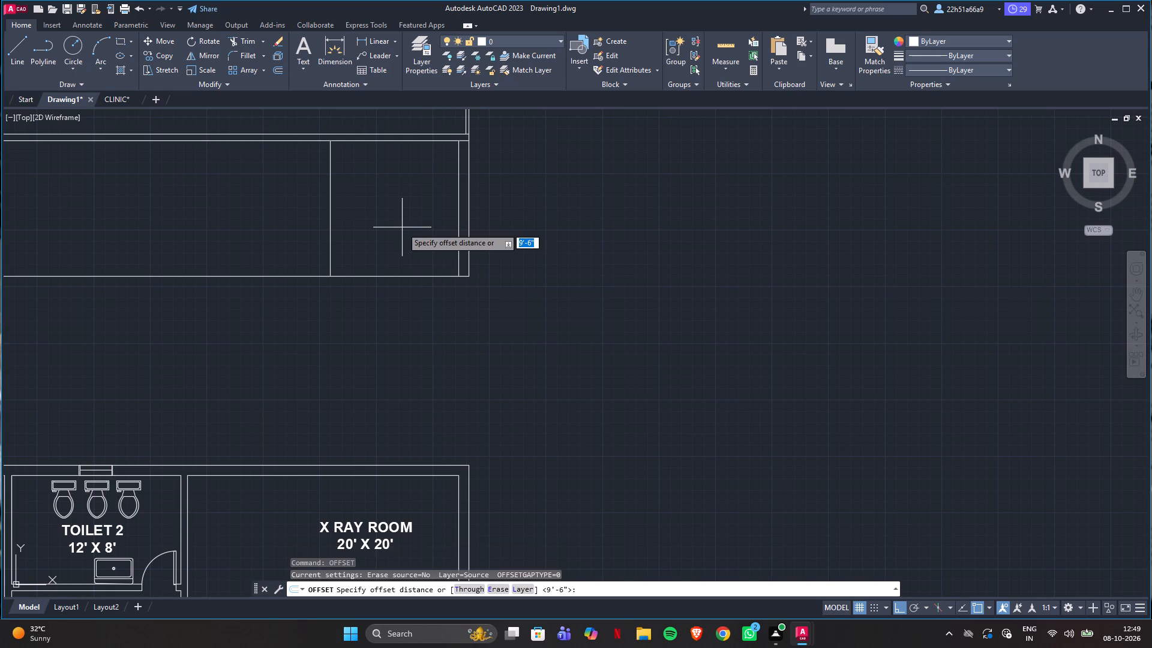
{"action": "key", "text": "6"}
{"action": "key", "text": "shift+quotedbl"}
{"action": "key", "text": "Return"}
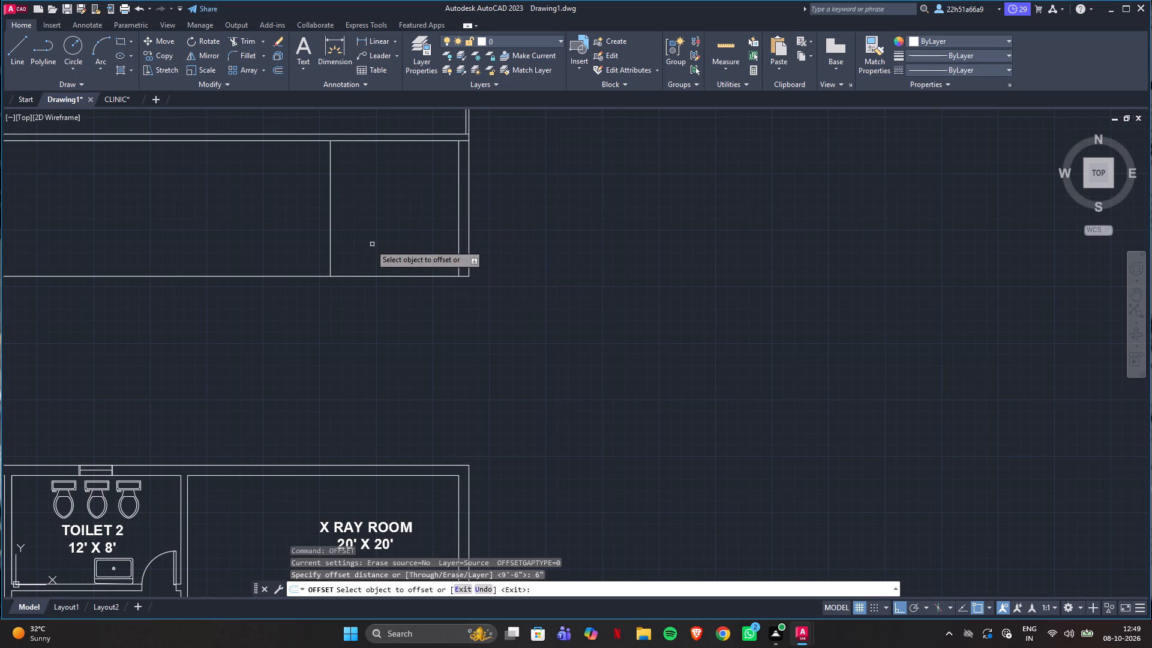
{"action": "left_click", "coordinate": [331, 233]}
{"action": "left_click", "coordinate": [289, 241]}
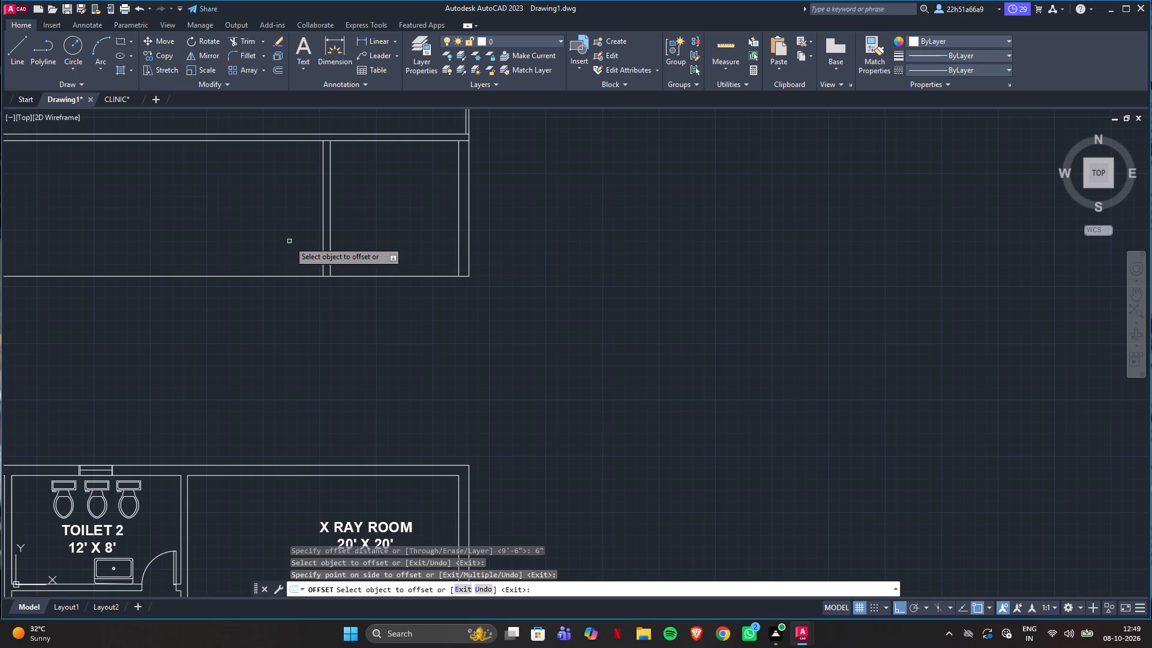
{"action": "key", "text": "Escape"}
Measure the inner wall spacing in the CLINIC section, and offset the first partition's left face 10' to the left in Drawing1.
{"action": "left_click", "coordinate": [121, 101]}
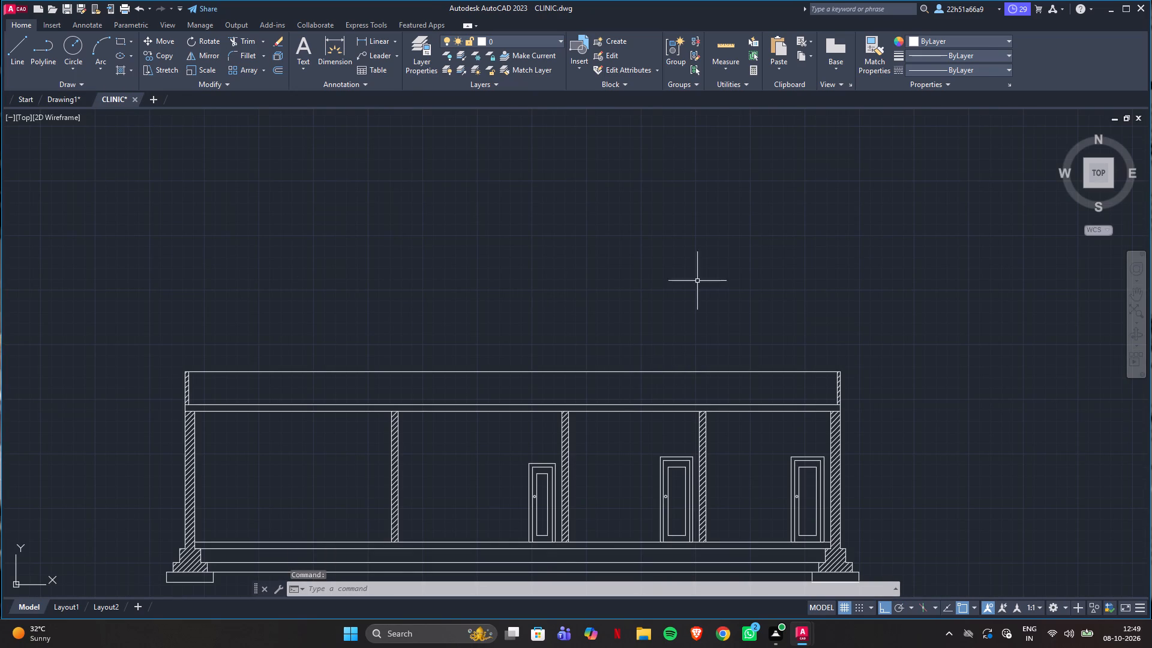
{"action": "left_click", "coordinate": [724, 44]}
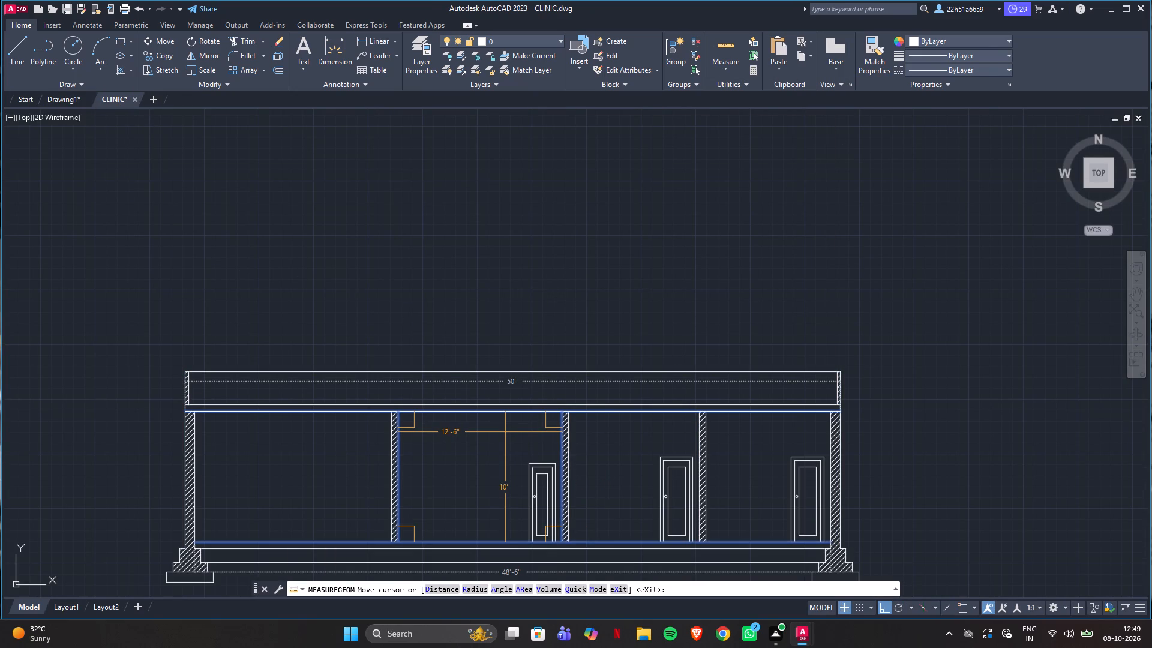
{"action": "key", "text": "Escape"}
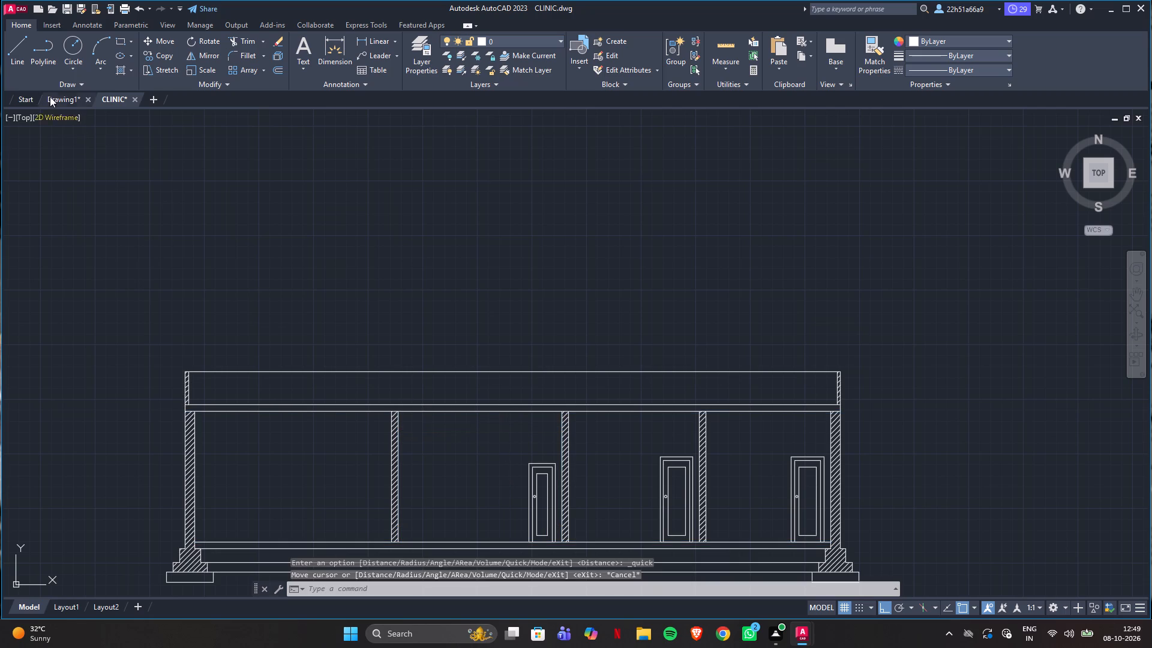
{"action": "left_click", "coordinate": [52, 95]}
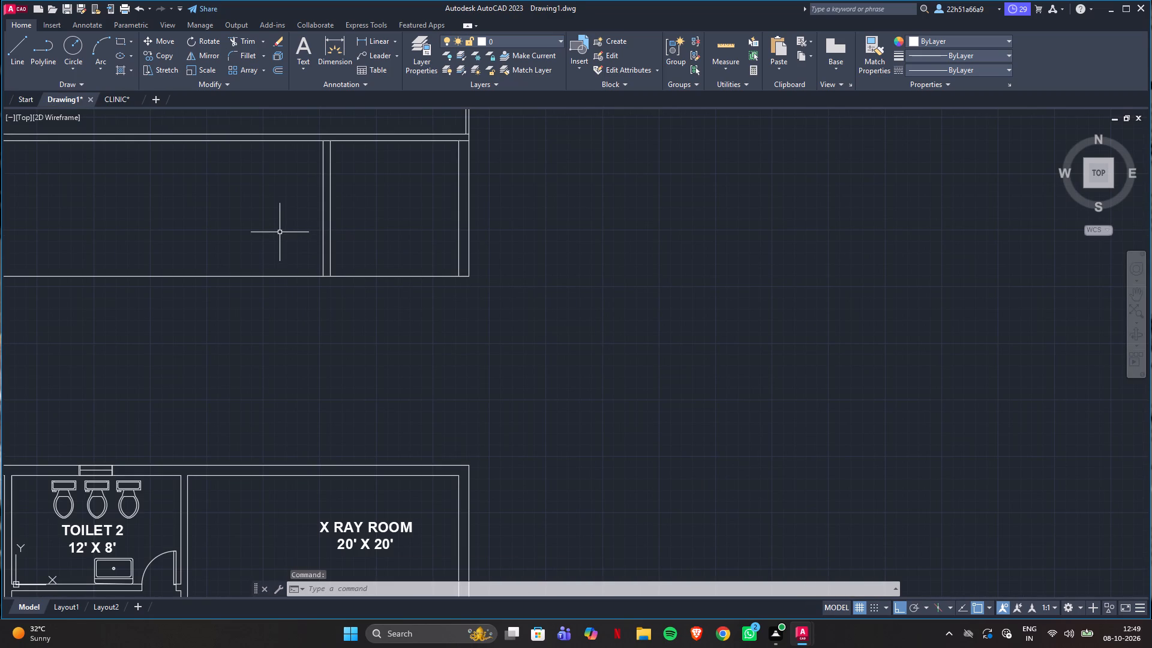
{"action": "type", "text": "OF"}
{"action": "key", "text": "Return"}
{"action": "type", "text": "10"}
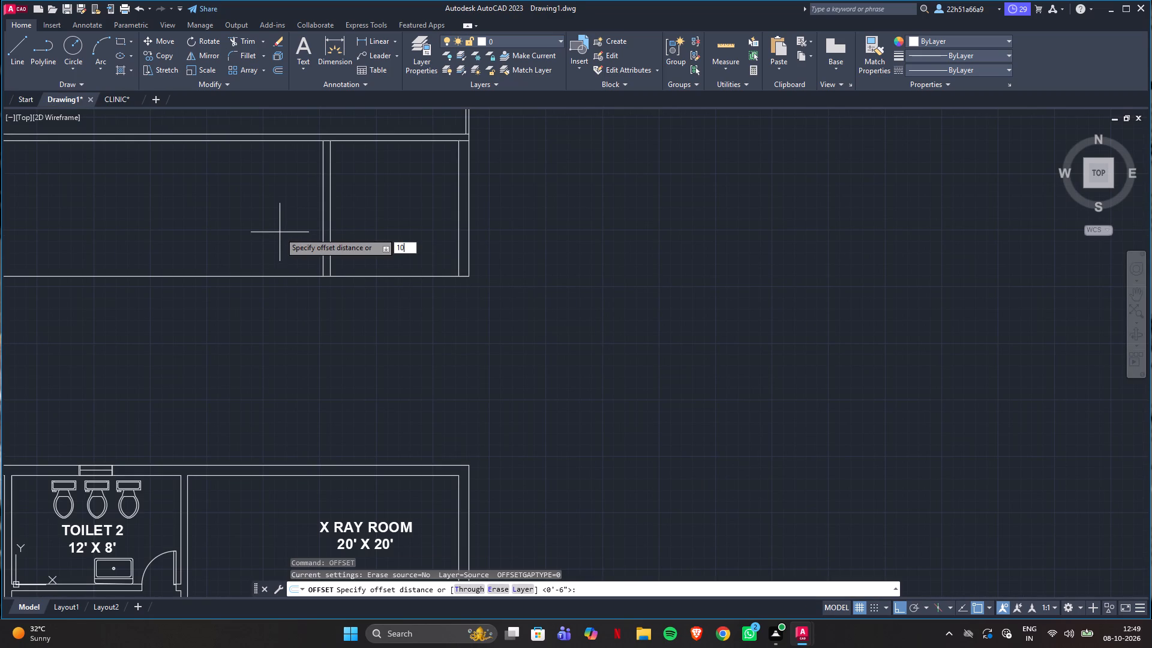
{"action": "key", "text": "apostrophe"}
{"action": "key", "text": "Return"}
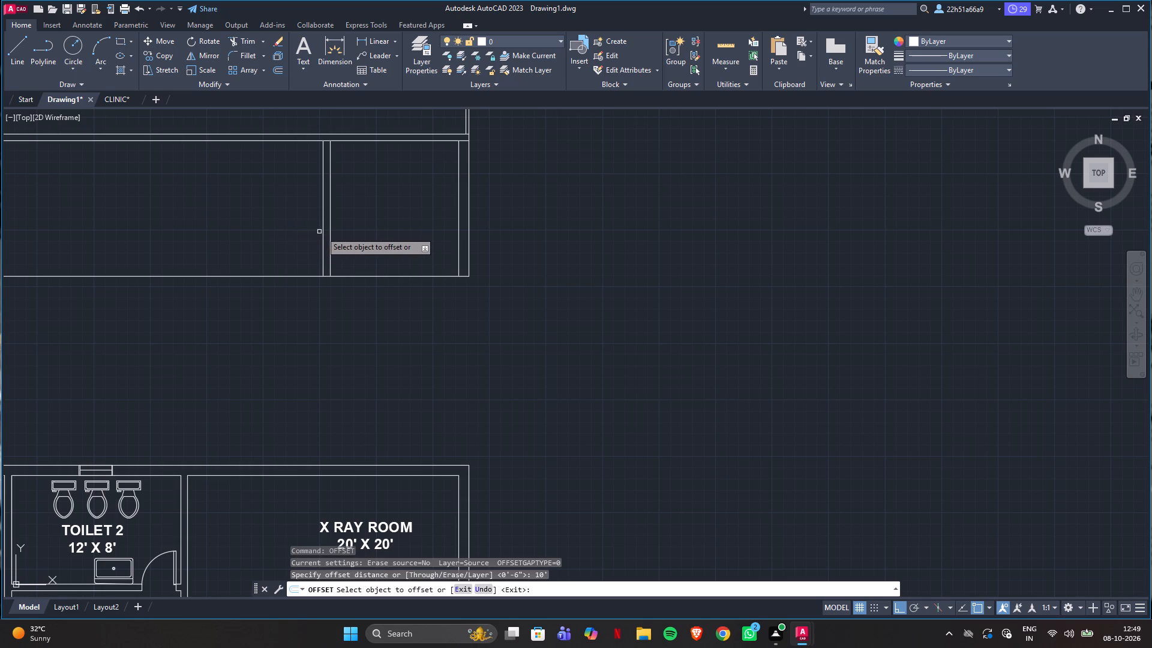
{"action": "left_click", "coordinate": [323, 232]}
{"action": "left_click", "coordinate": [170, 234]}
{"action": "key", "text": "Escape"}
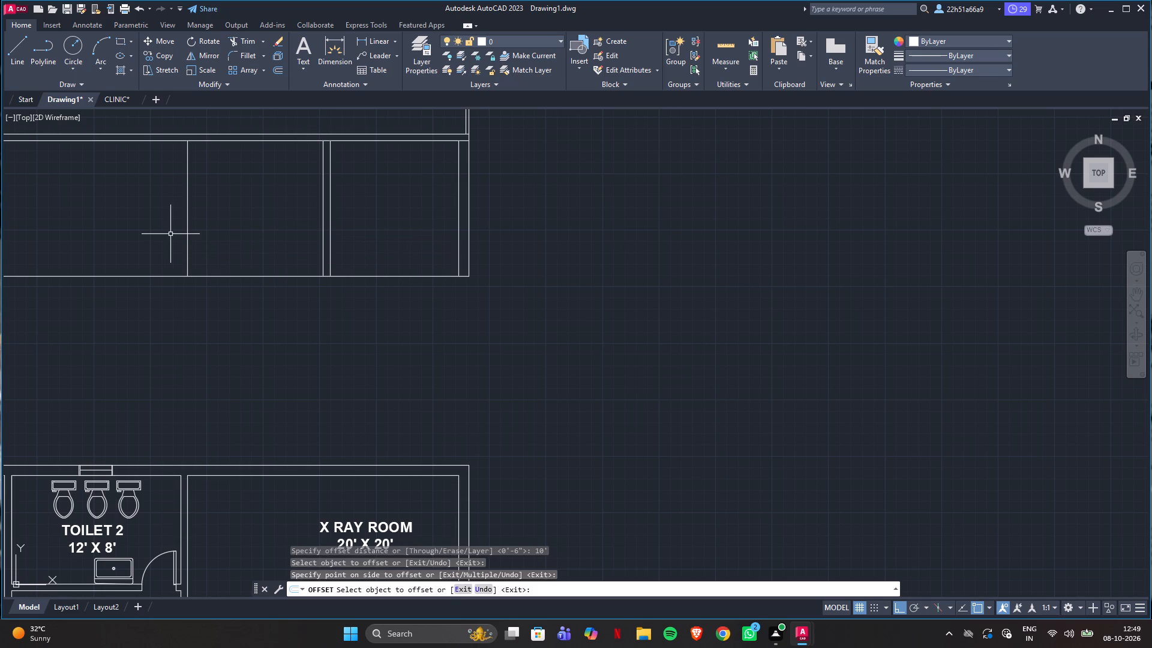
Offset the second partition line 6" to the left to give that wall its thickness.
{"action": "type", "text": "OF"}
{"action": "key", "text": "Return"}
{"action": "key", "text": "6"}
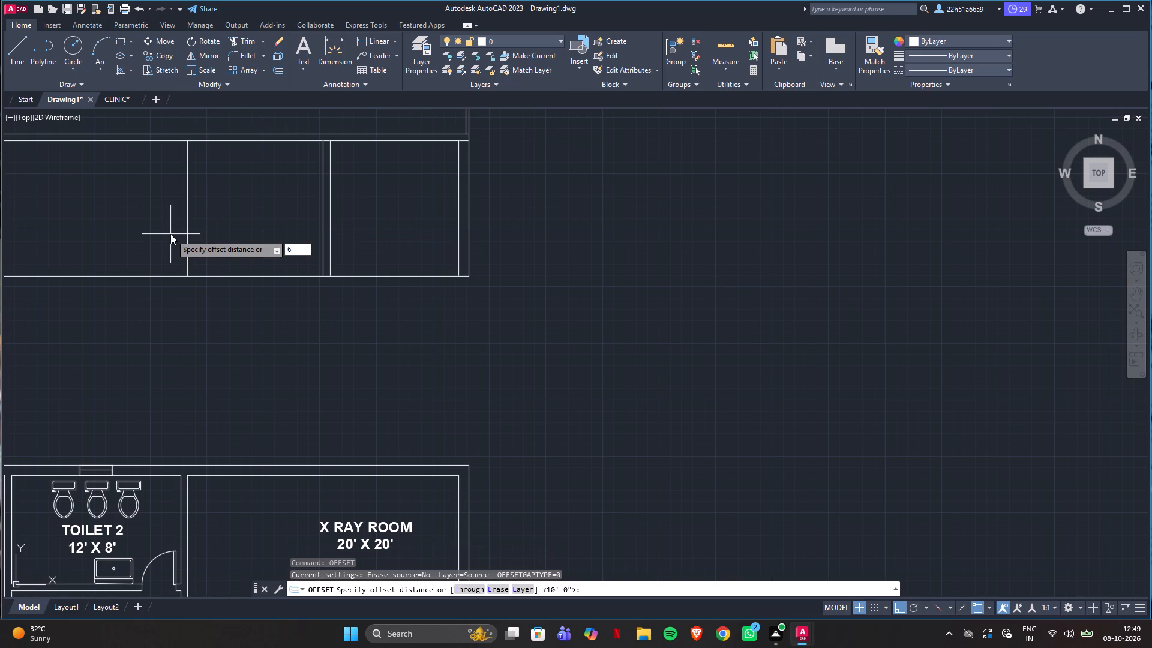
{"action": "key", "text": "shift+quotedbl"}
{"action": "key", "text": "Return"}
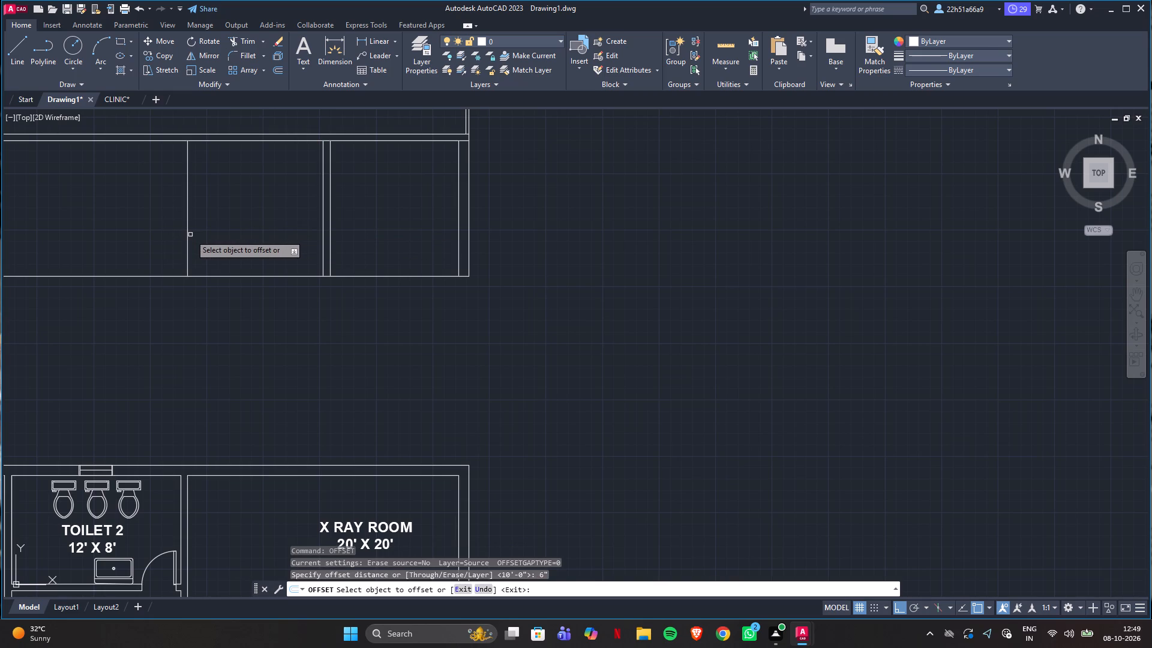
{"action": "left_click", "coordinate": [188, 235]}
{"action": "left_click", "coordinate": [152, 238]}
{"action": "key", "text": "Escape"}
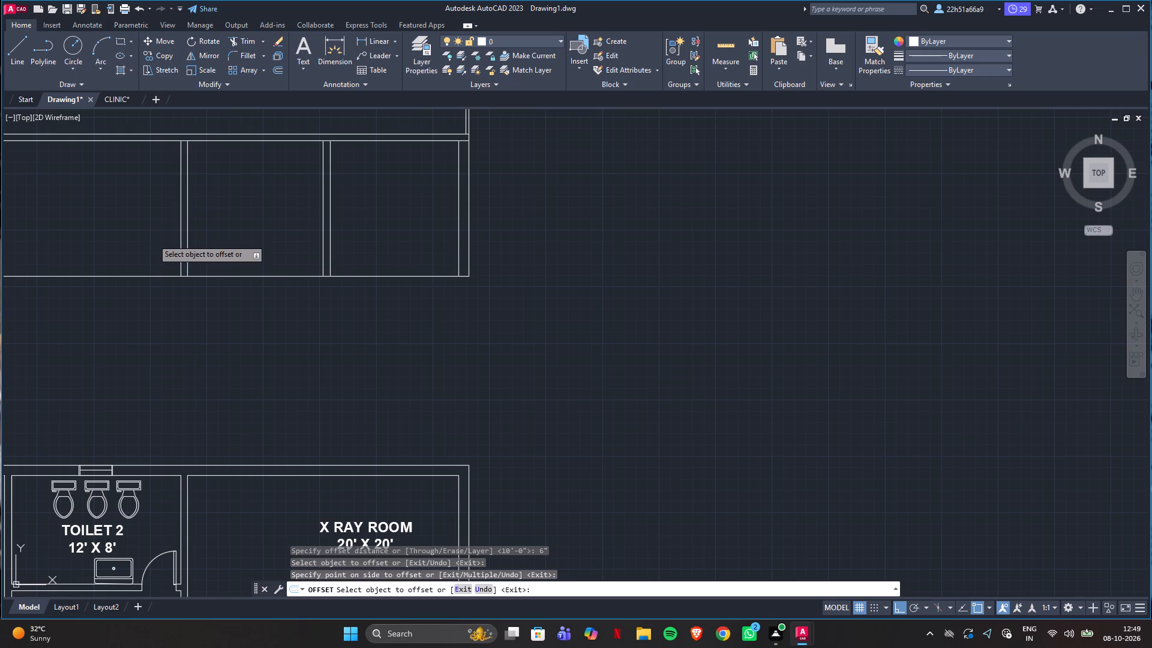
Offset the second partition's left face 12'6" to the left to mark the third partition wall.
{"action": "type", "text": "OF"}
{"action": "key", "text": "Return"}
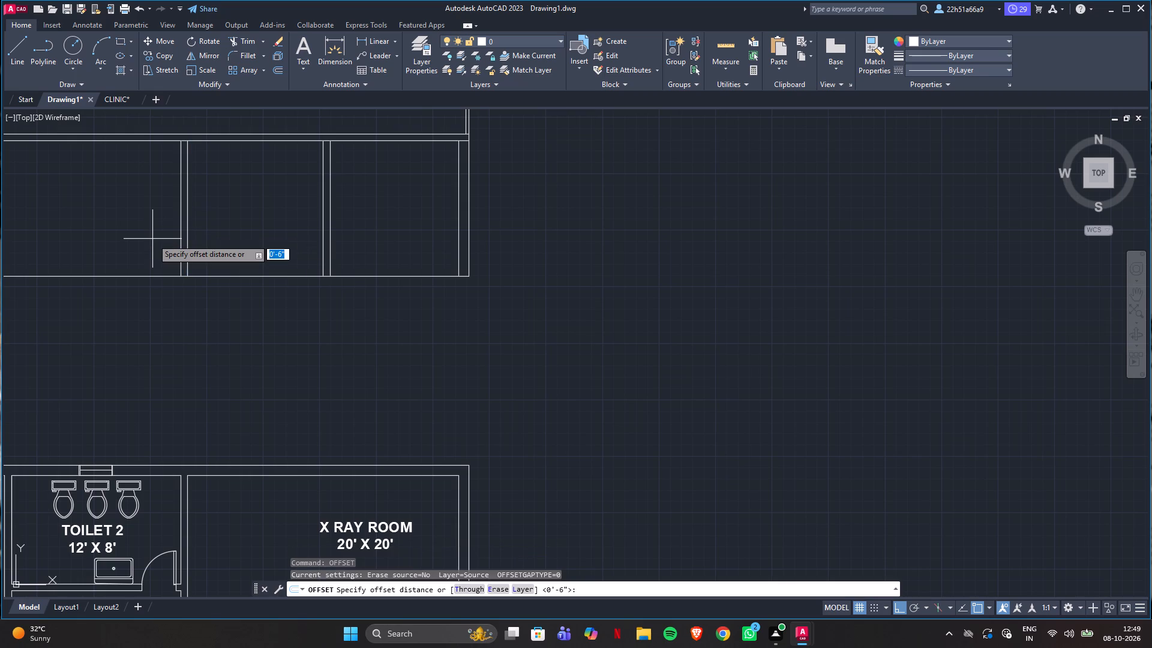
{"action": "type", "text": "12"}
{"action": "type", "text": "'6\""}
{"action": "key", "text": "Return"}
{"action": "left_click", "coordinate": [179, 235]}
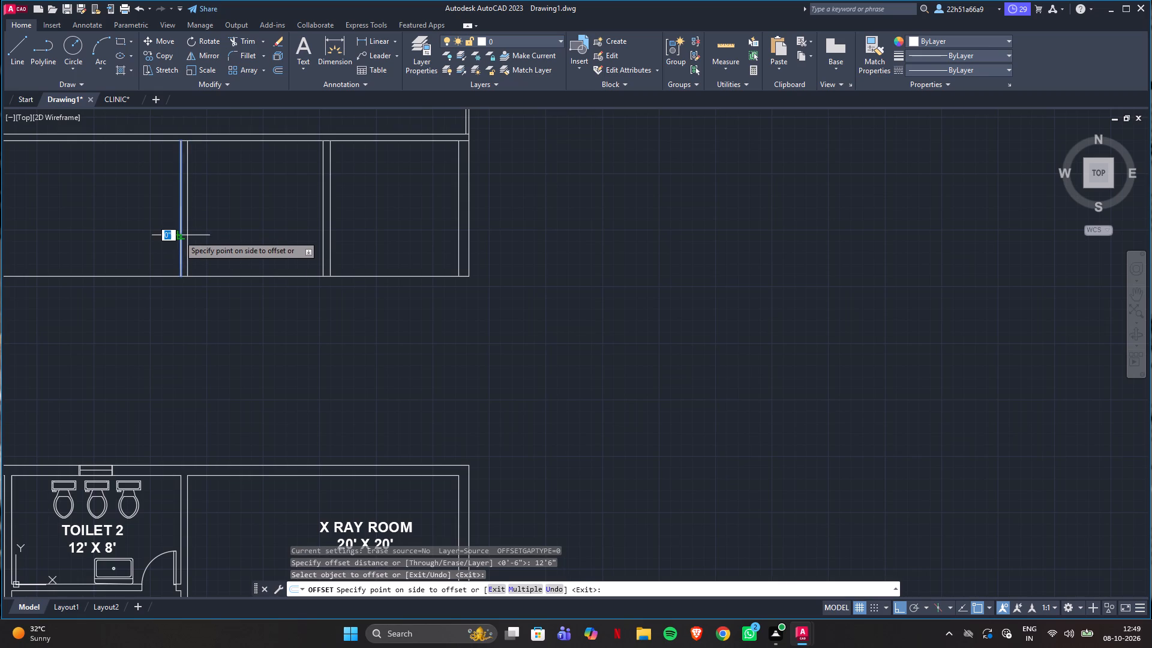
{"action": "left_click", "coordinate": [82, 221]}
{"action": "scroll", "coordinate": [112, 233], "scroll_direction": "down", "scroll_amount": 2}
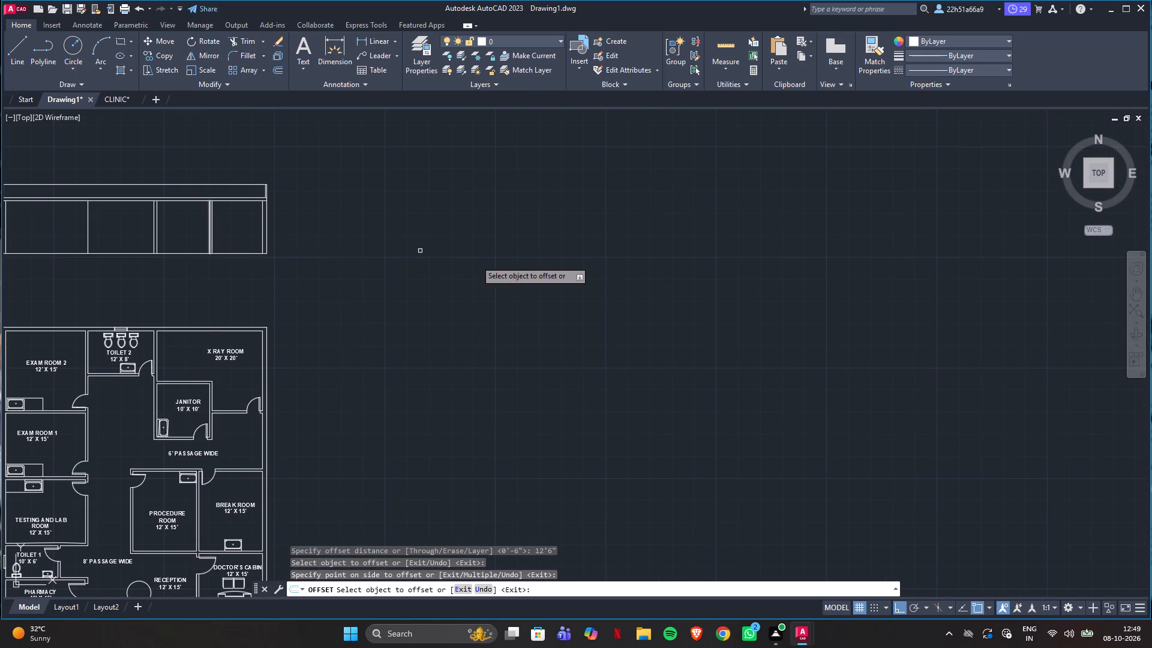
{"action": "scroll", "coordinate": [524, 270], "scroll_direction": "down", "scroll_amount": 1}
{"action": "scroll", "coordinate": [231, 239], "scroll_direction": "up", "scroll_amount": 3}
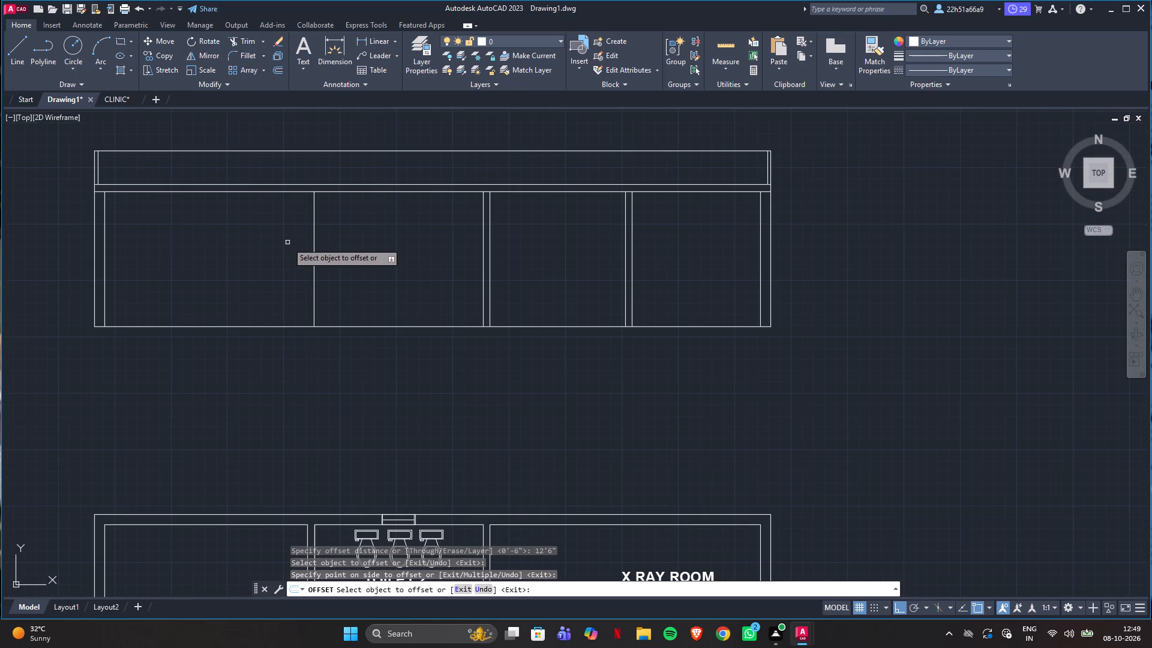
{"action": "key", "text": "Escape"}
Offset the third partition line 6" to the left to give that wall its thickness.
{"action": "type", "text": "OF"}
{"action": "key", "text": "Return"}
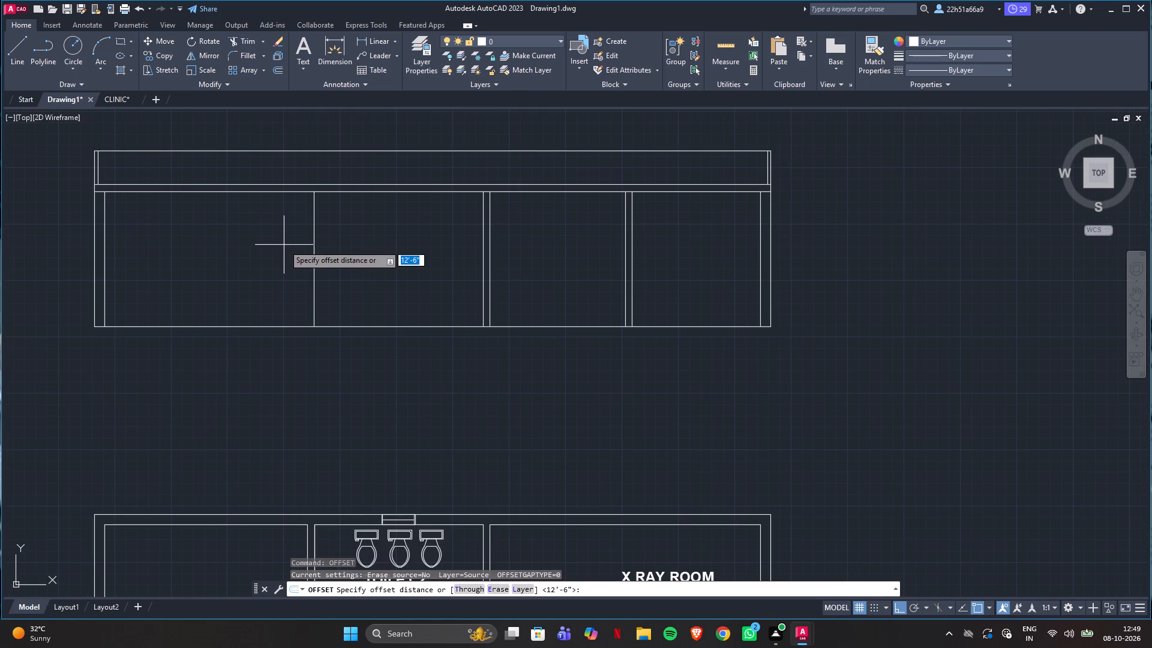
{"action": "type", "text": "6\""}
{"action": "key", "text": "Return"}
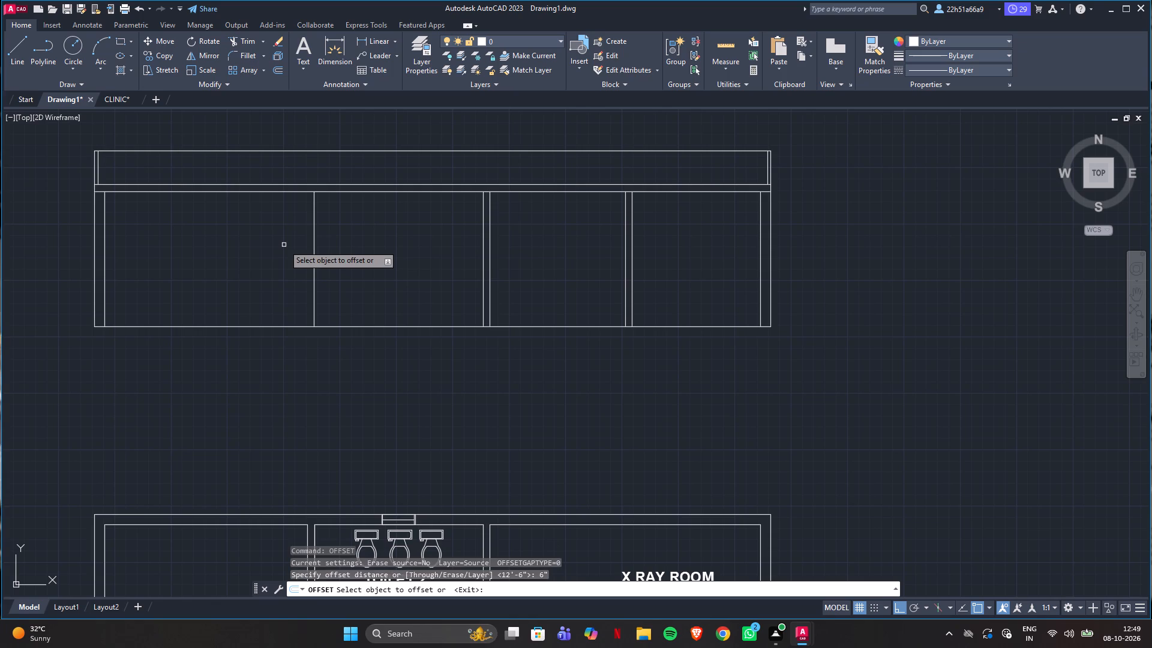
{"action": "left_click", "coordinate": [312, 264]}
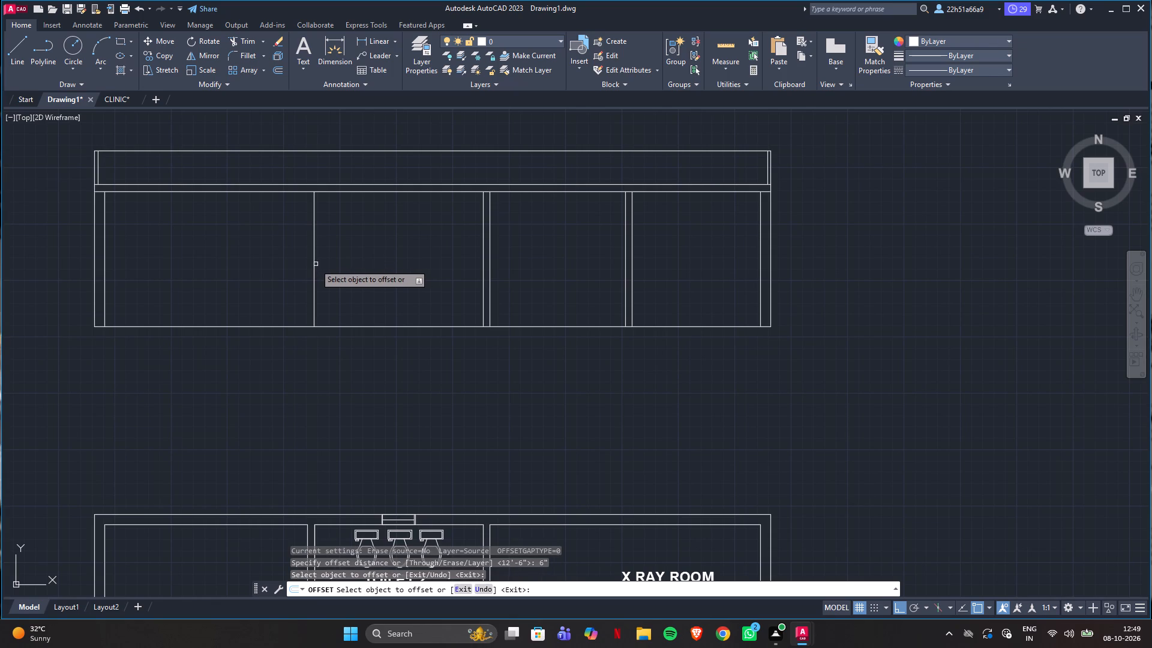
{"action": "left_click", "coordinate": [313, 264]}
{"action": "left_click", "coordinate": [290, 266]}
{"action": "key", "text": "Escape"}
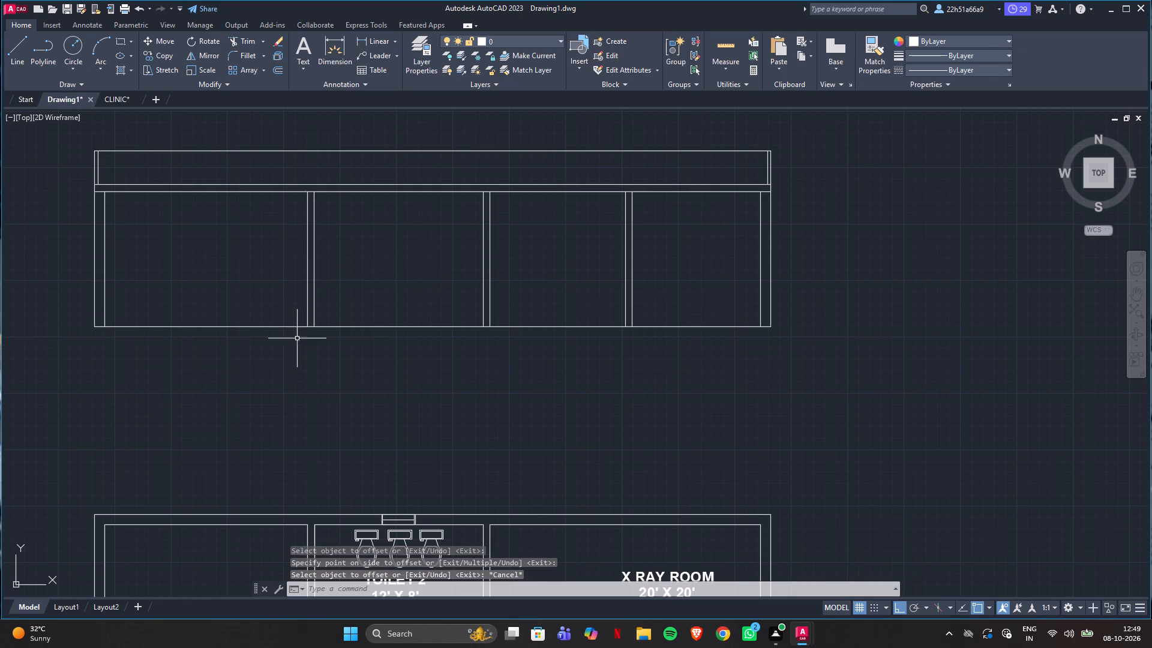
Examine the floor slab, plinth layers and stepped wall footing in the CLINIC section with quick measuring, and return to Drawing1.
{"action": "scroll", "coordinate": [298, 388], "scroll_direction": "down", "scroll_amount": 1}
{"action": "left_click", "coordinate": [117, 100]}
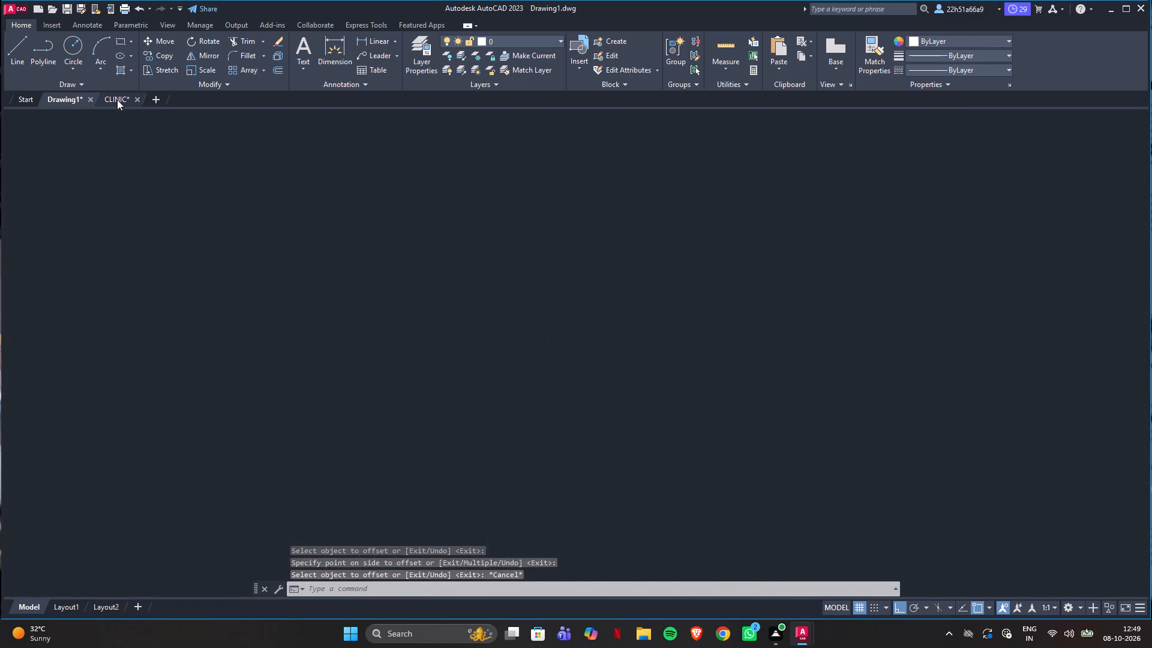
{"action": "scroll", "coordinate": [364, 343], "scroll_direction": "down", "scroll_amount": 1}
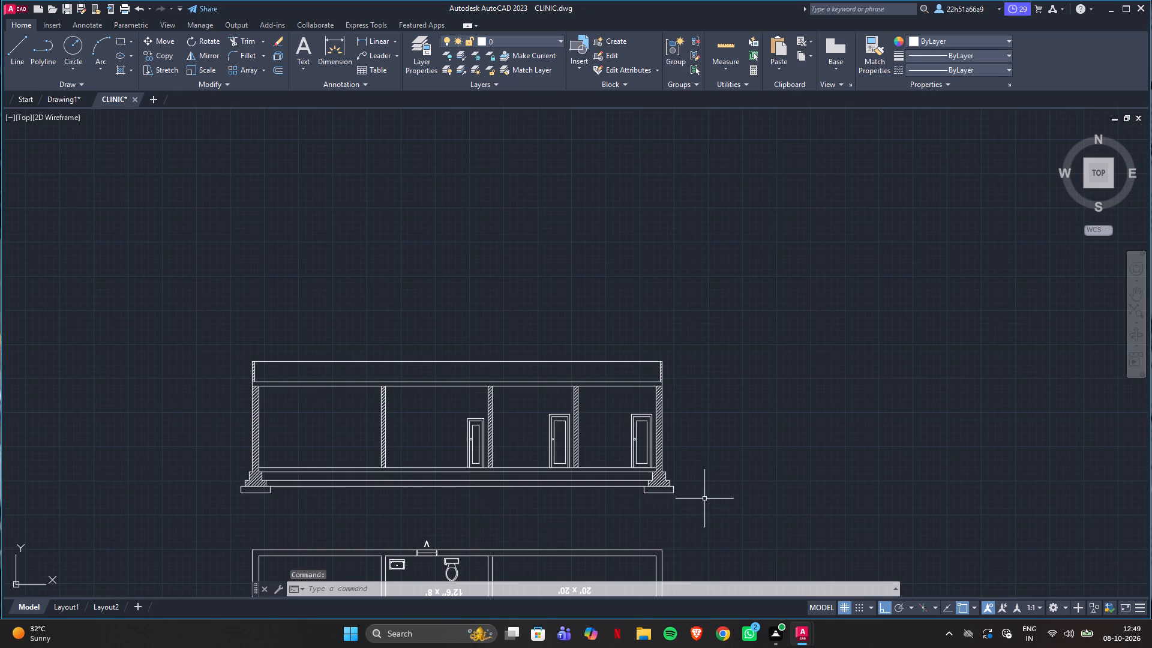
{"action": "scroll", "coordinate": [692, 482], "scroll_direction": "up", "scroll_amount": 1}
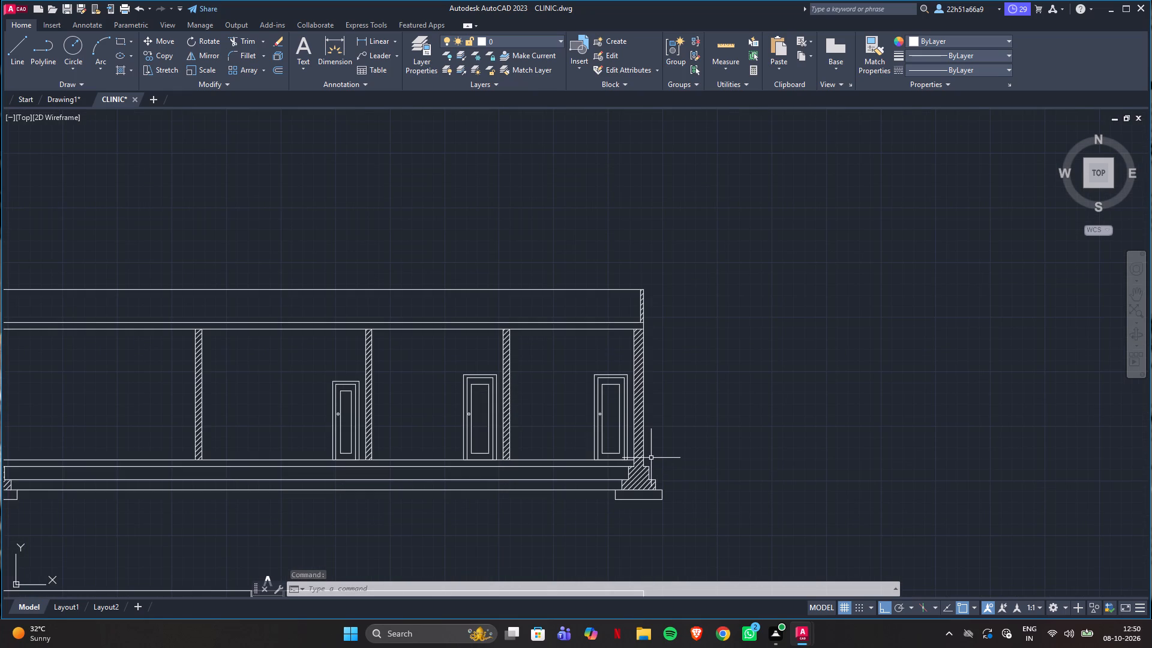
{"action": "scroll", "coordinate": [534, 502], "scroll_direction": "up", "scroll_amount": 1}
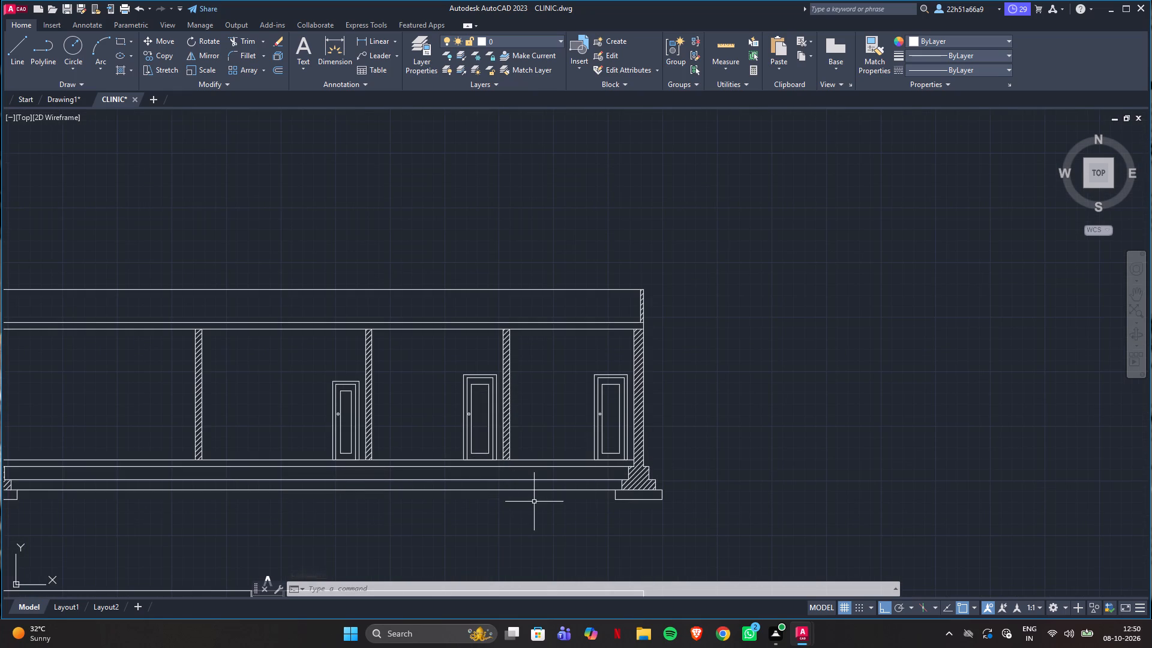
{"action": "scroll", "coordinate": [534, 502], "scroll_direction": "up", "scroll_amount": 1}
{"action": "left_click", "coordinate": [738, 51]}
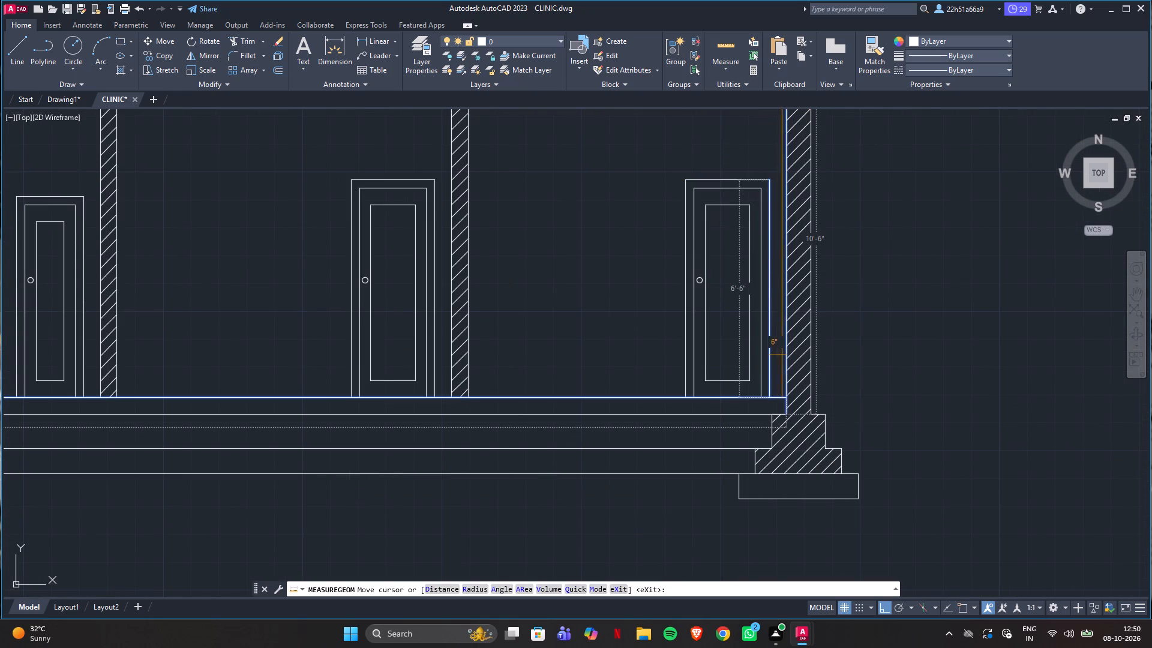
{"action": "scroll", "coordinate": [779, 374], "scroll_direction": "down", "scroll_amount": 1}
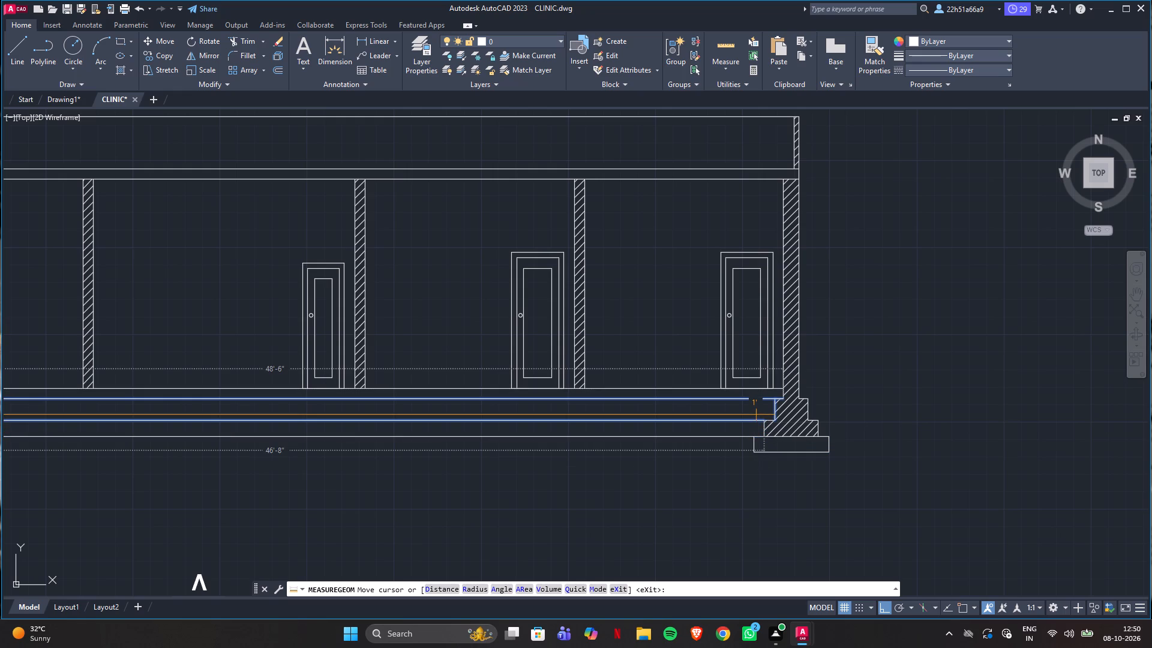
{"action": "key", "text": "Escape"}
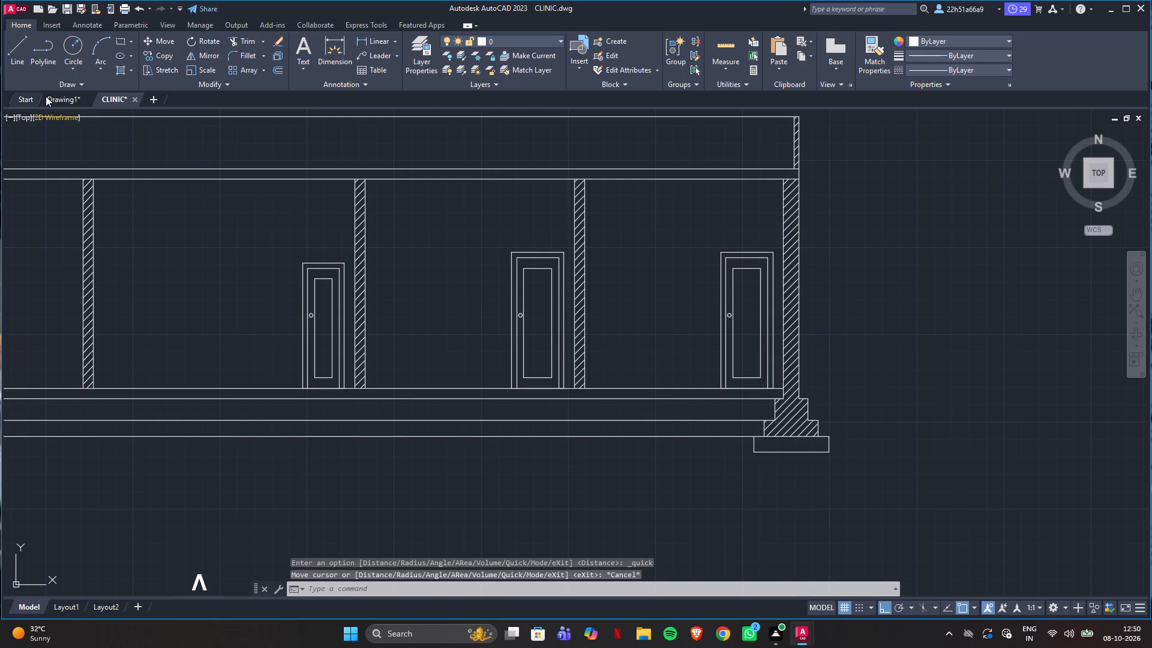
{"action": "left_click", "coordinate": [50, 96]}
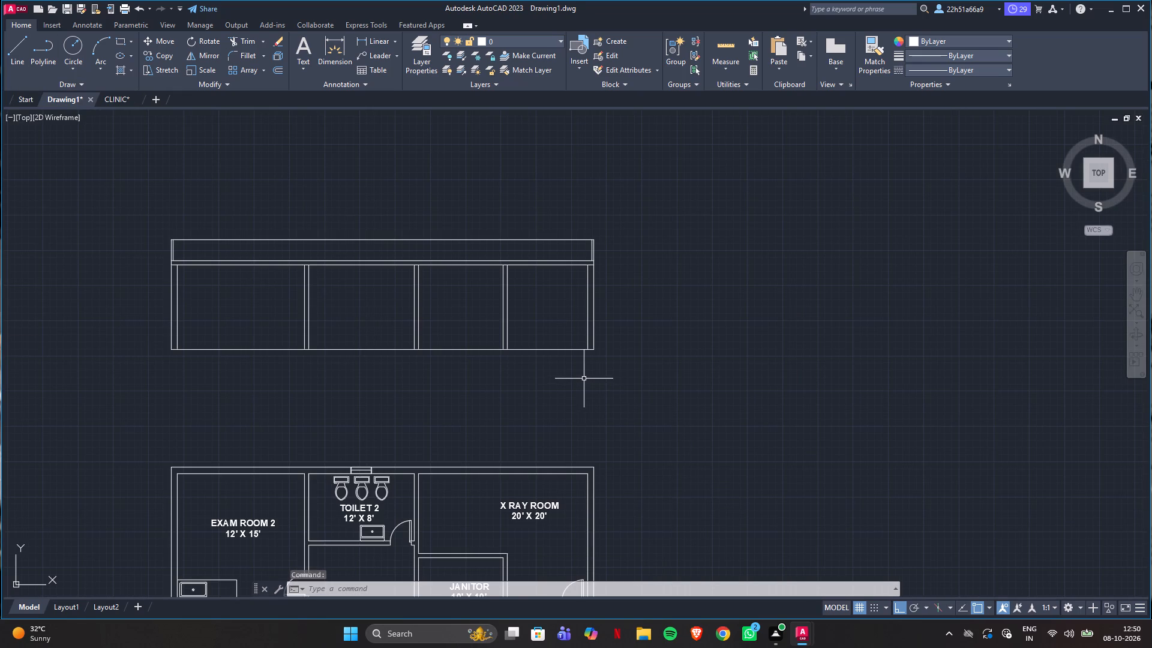
Draw a 6" line straight down from the foot of the section's right outer wall, at its inner face.
{"action": "scroll", "coordinate": [585, 377], "scroll_direction": "up", "scroll_amount": 1}
{"action": "left_click", "coordinate": [13, 47]}
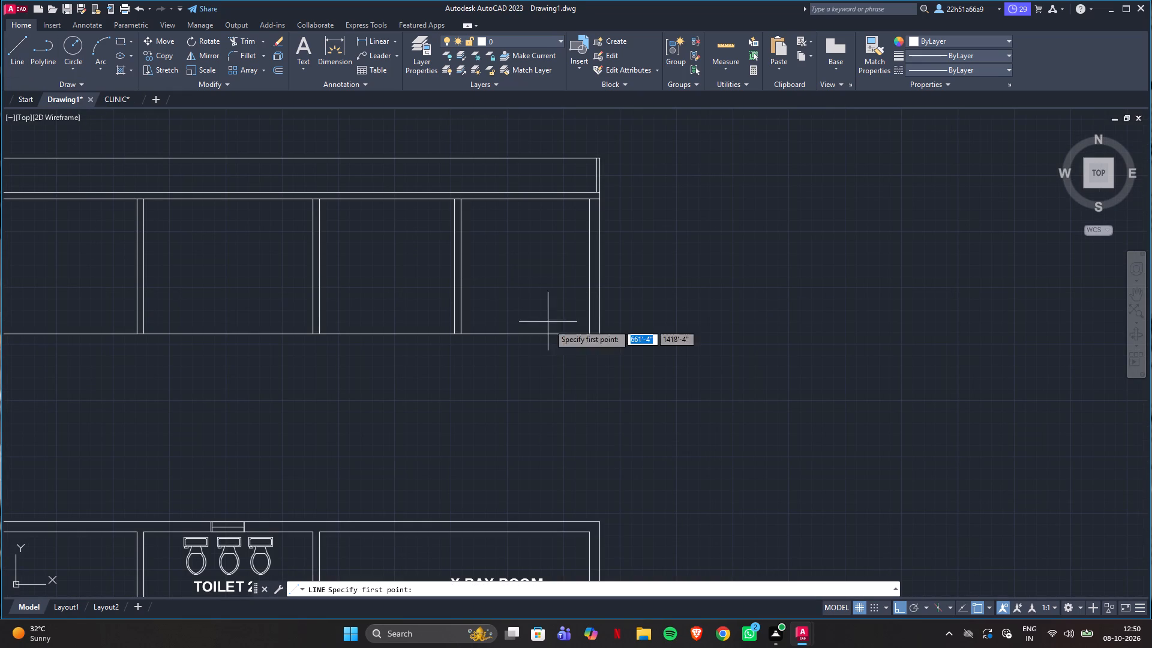
{"action": "left_click", "coordinate": [118, 97]}
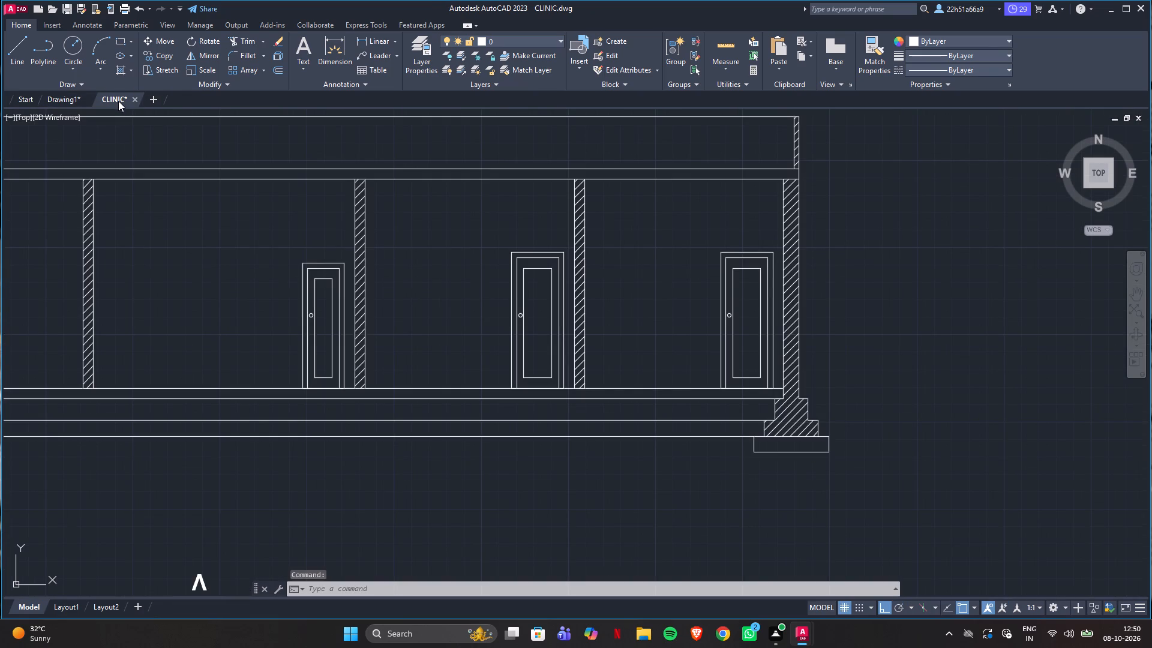
{"action": "left_click", "coordinate": [63, 101]}
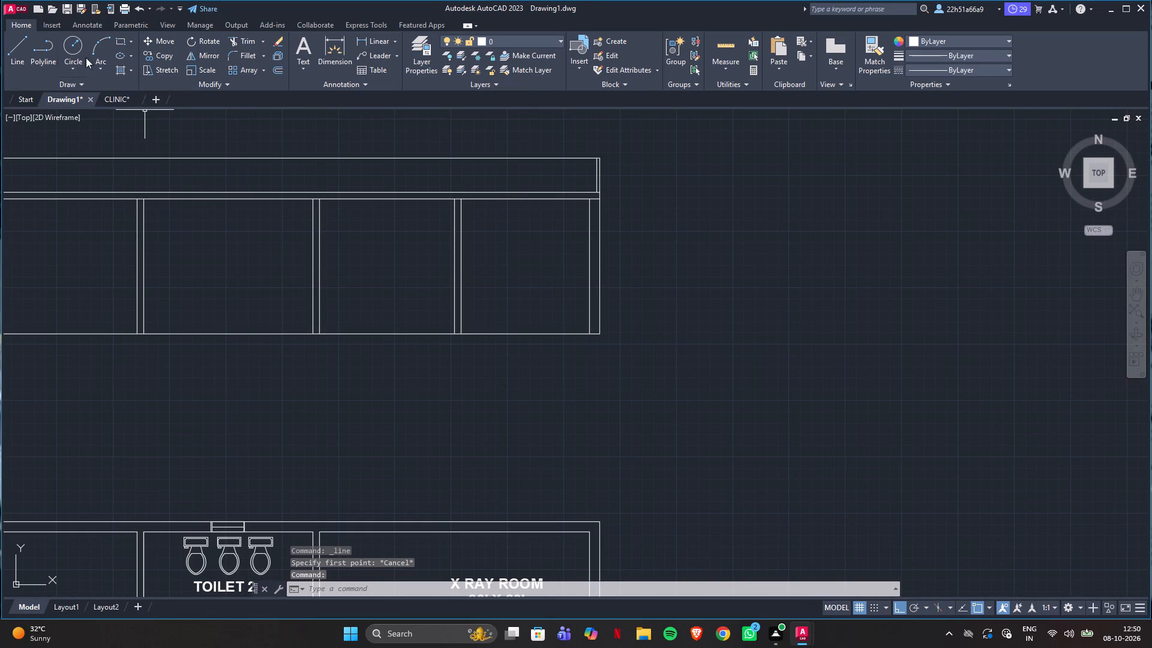
{"action": "left_click", "coordinate": [25, 47]}
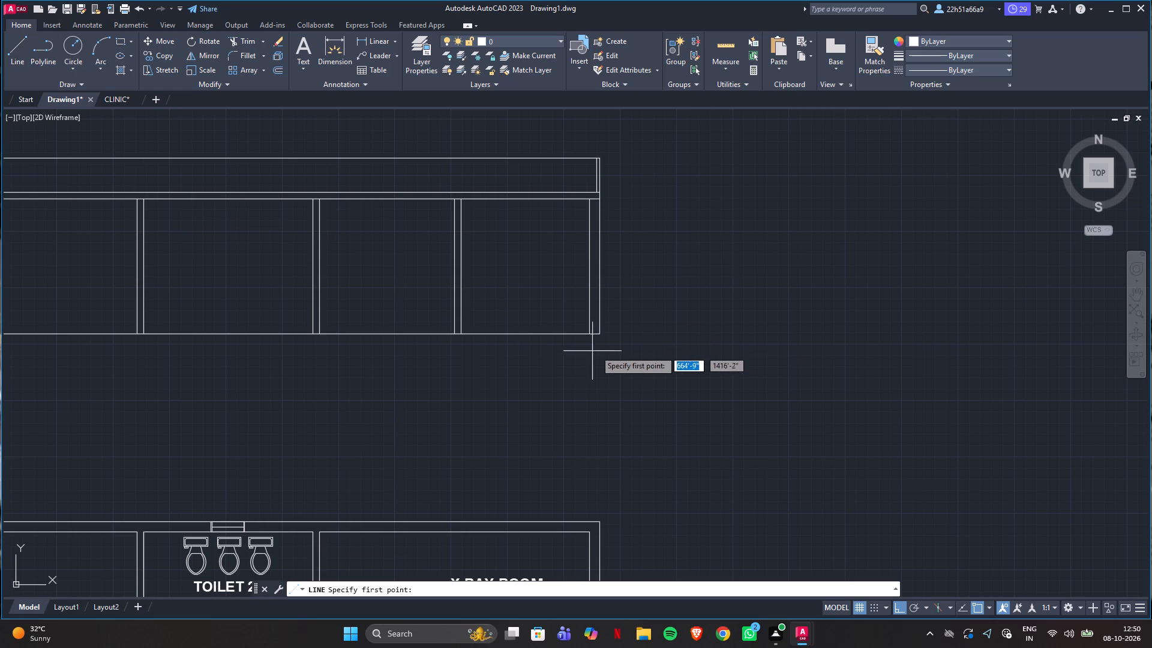
{"action": "left_click", "coordinate": [587, 335]}
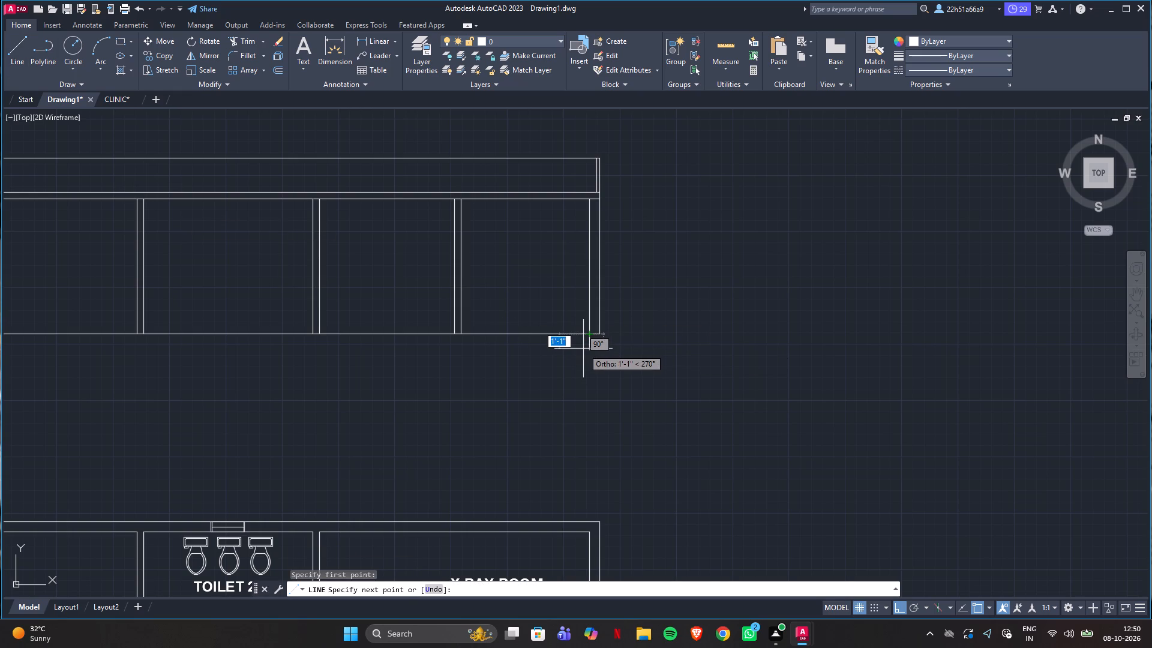
{"action": "type", "text": "6\""}
{"action": "key", "text": "Return"}
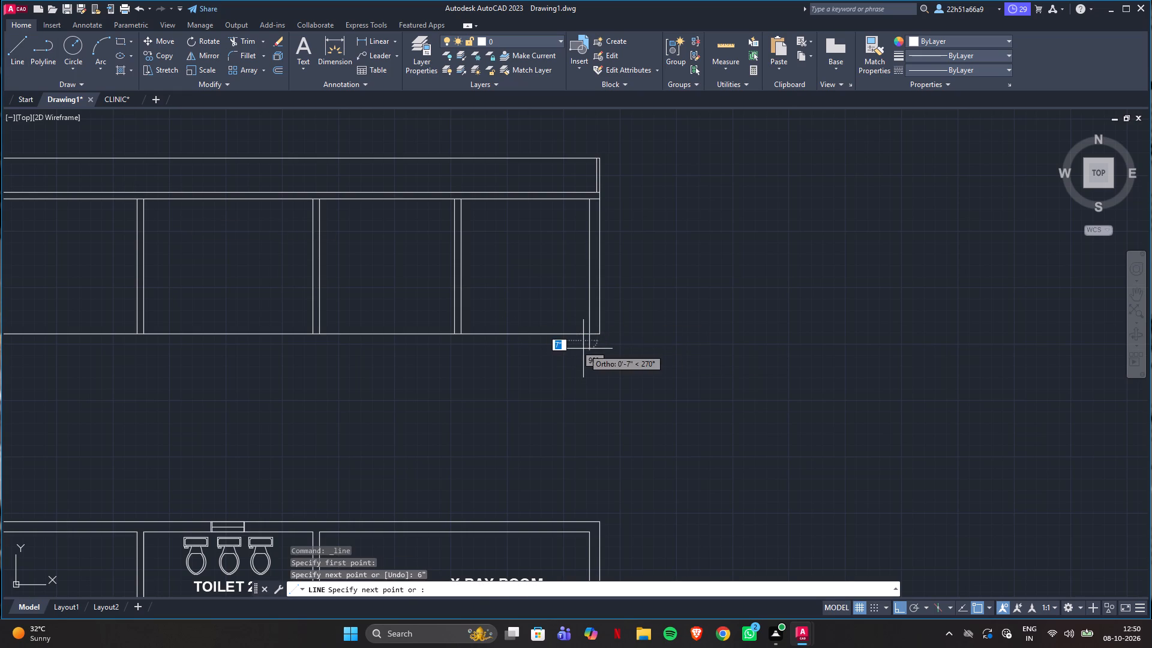
{"action": "key", "text": "Escape"}
Following the CLINIC footing, continue the wall's inner edge in Drawing1 with steps 5" left, 1' down, 6" left and 9" down.
{"action": "left_click", "coordinate": [113, 94]}
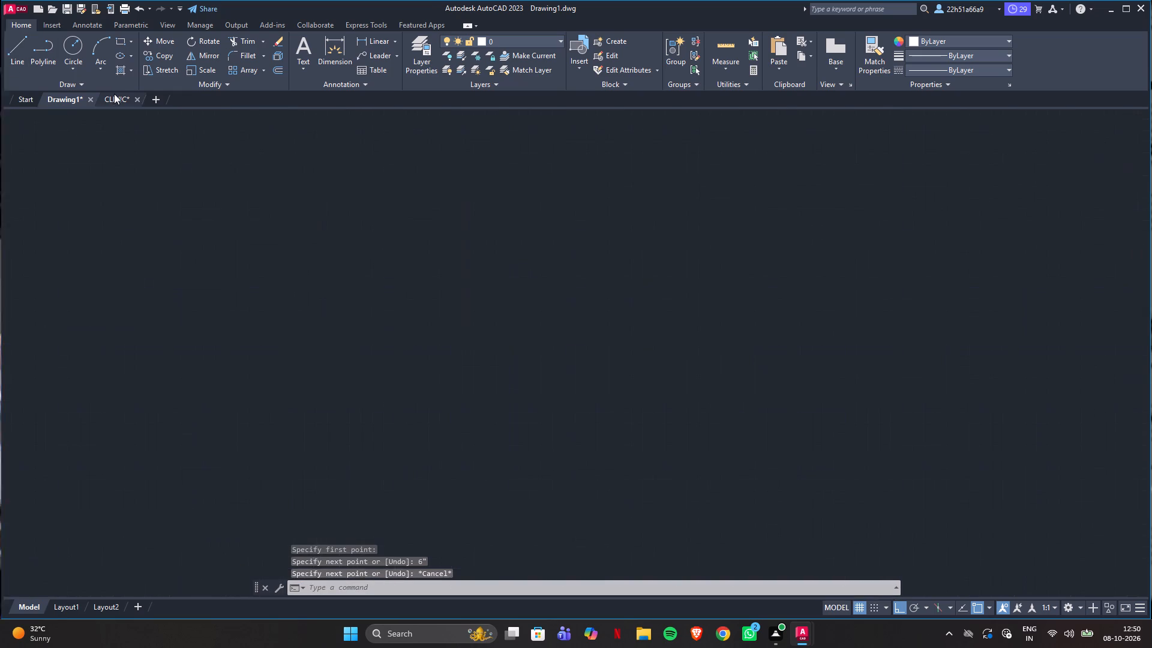
{"action": "scroll", "coordinate": [783, 418], "scroll_direction": "up", "scroll_amount": 2}
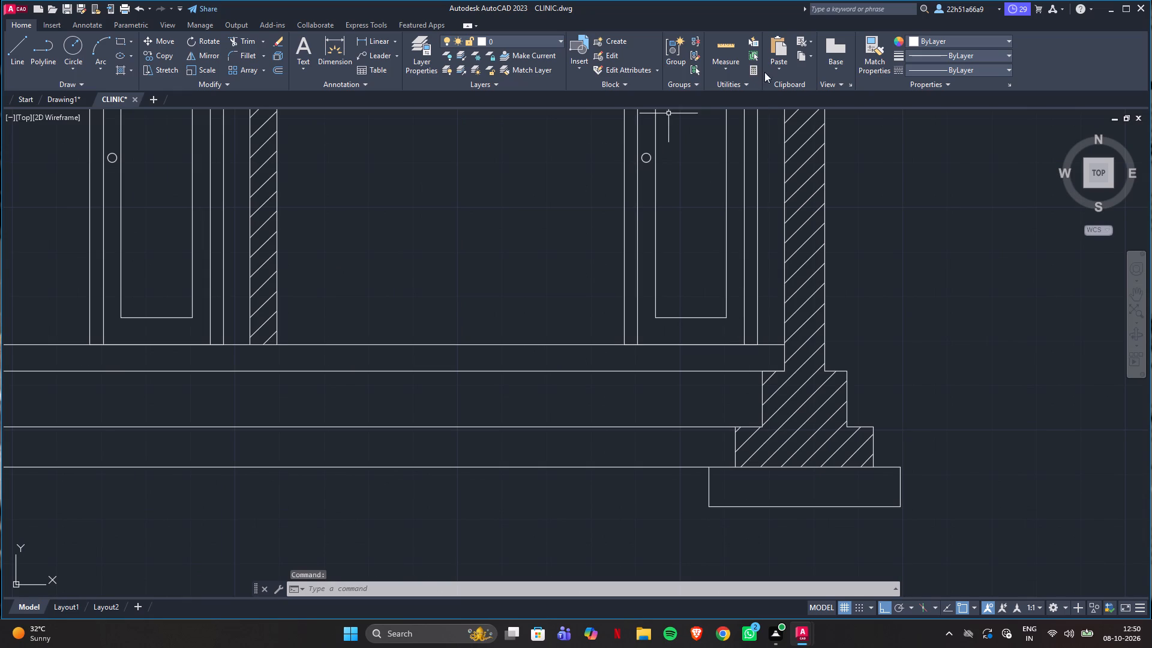
{"action": "left_click", "coordinate": [722, 52]}
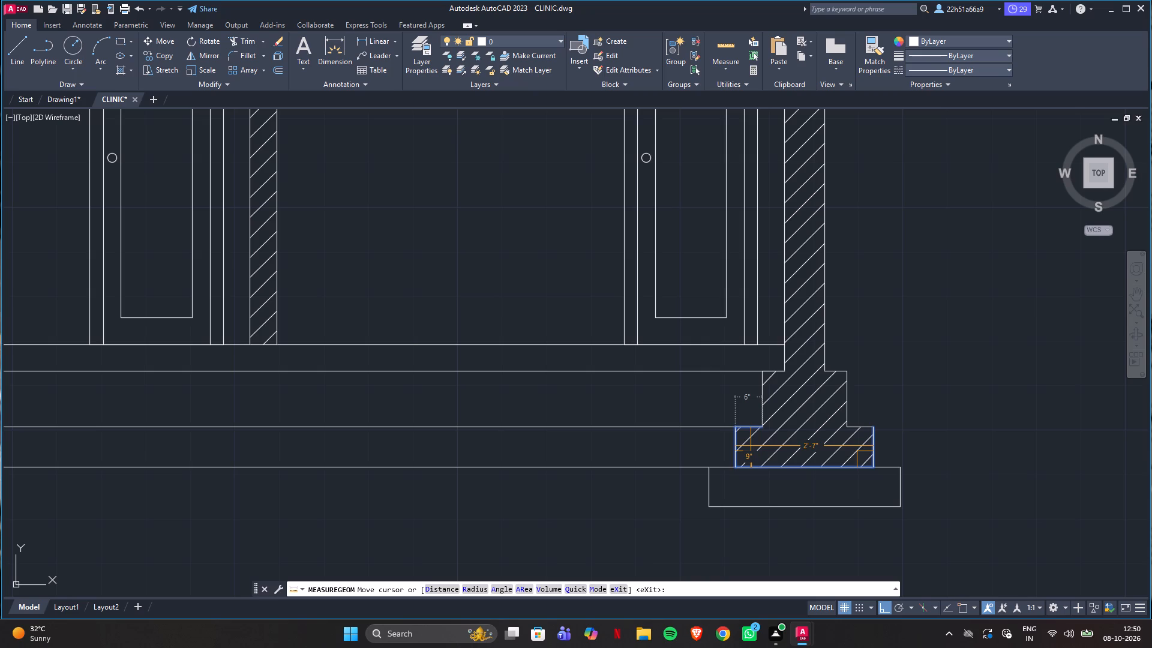
{"action": "key", "text": "Escape"}
{"action": "left_click", "coordinate": [72, 98]}
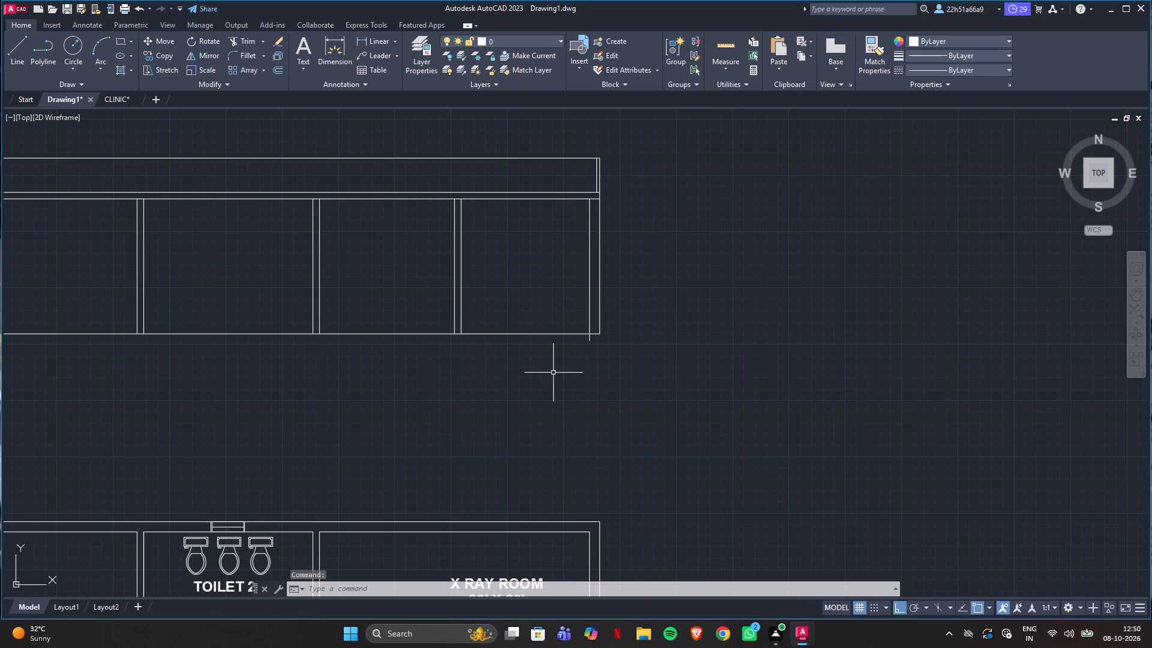
{"action": "key", "text": "l"}
{"action": "key", "text": "Return"}
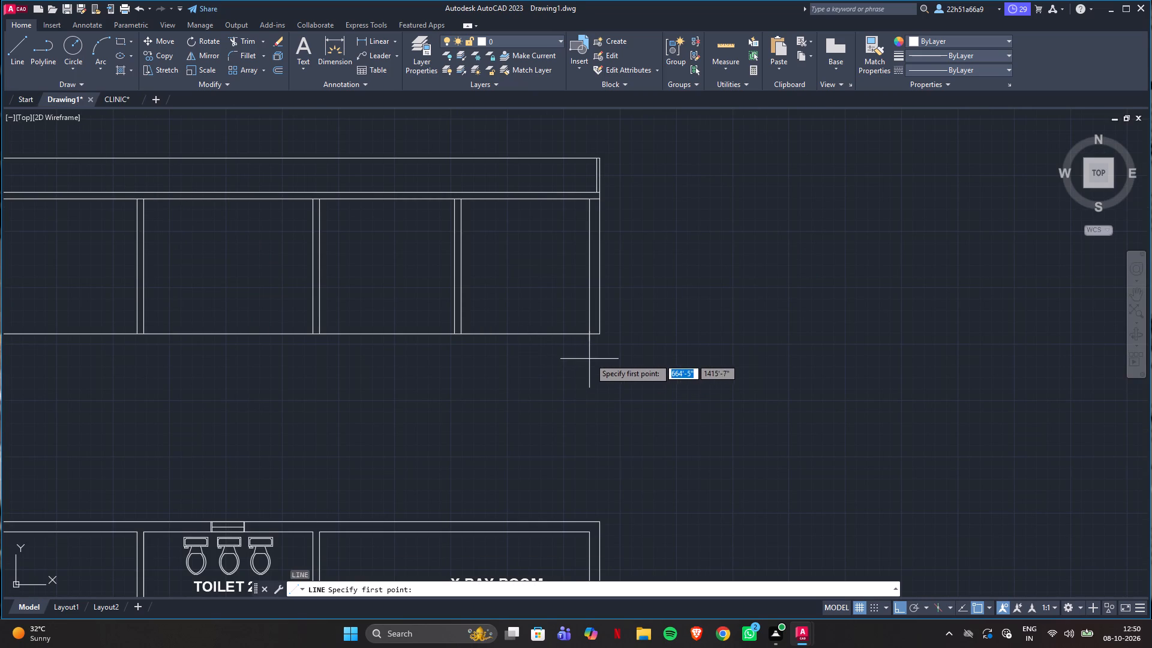
{"action": "left_click", "coordinate": [590, 343]}
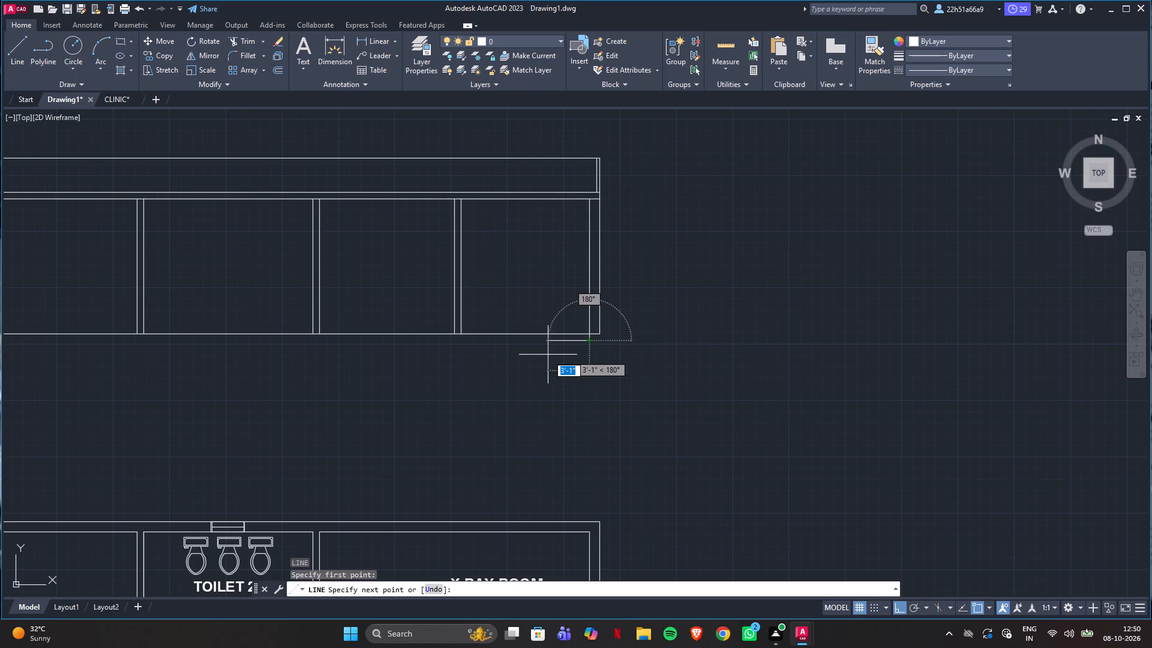
{"action": "type", "text": "5\""}
{"action": "key", "text": "Return"}
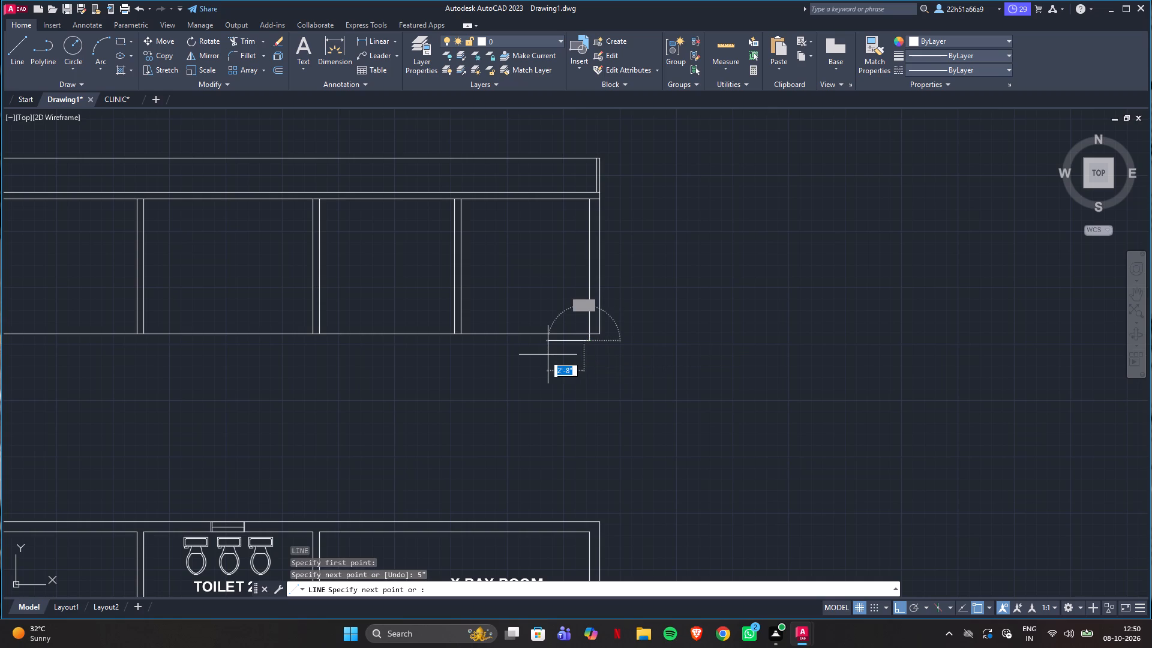
{"action": "type", "text": "1'"}
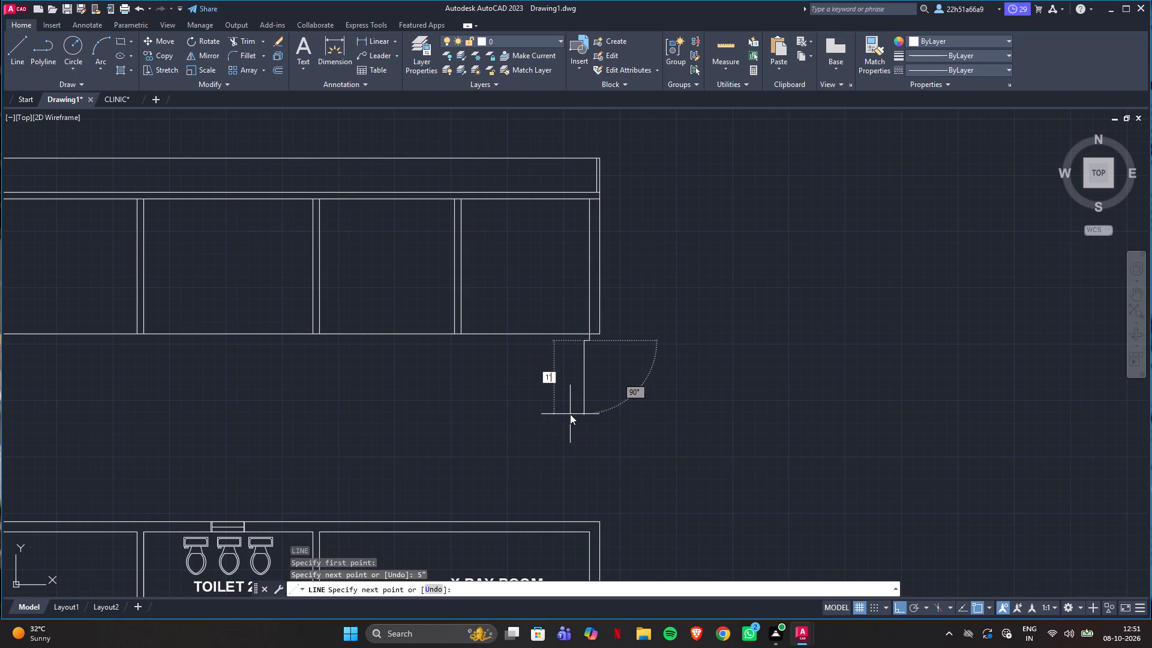
{"action": "key", "text": "Return"}
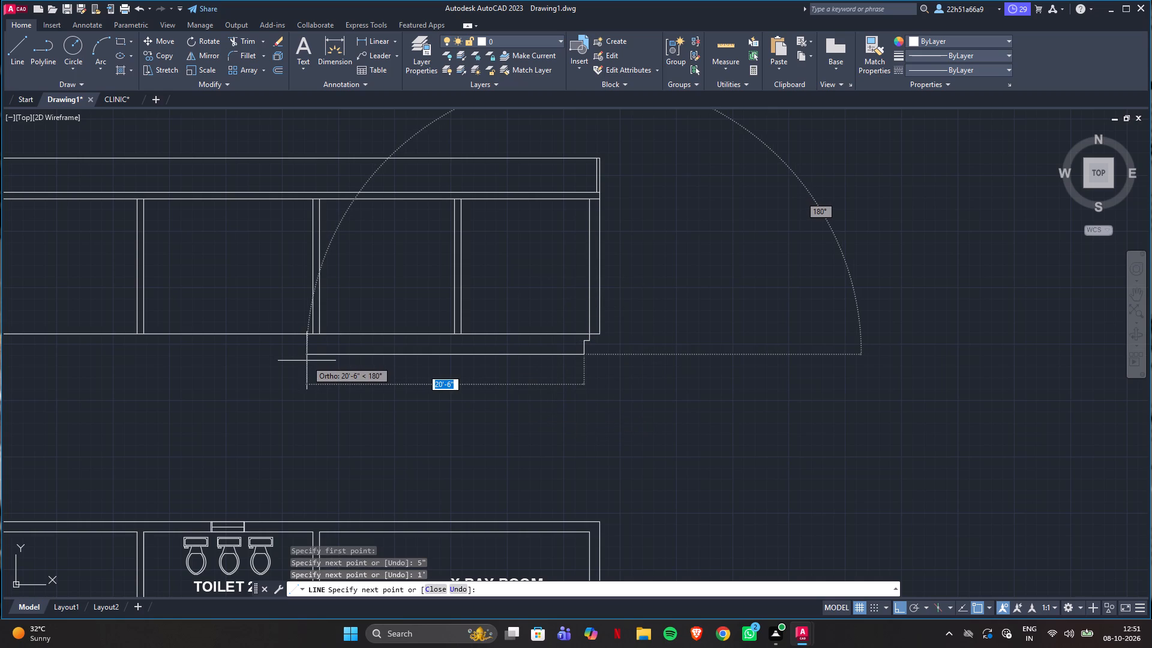
{"action": "type", "text": "6\""}
{"action": "key", "text": "Return"}
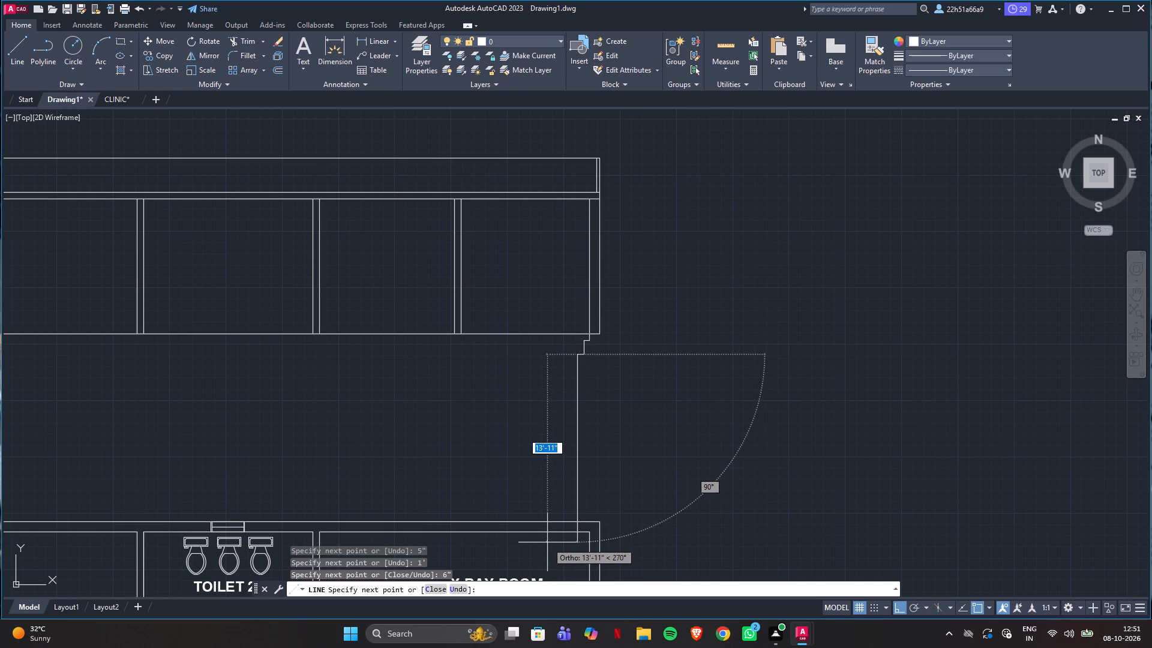
{"action": "type", "text": "9\""}
{"action": "key", "text": "Return"}
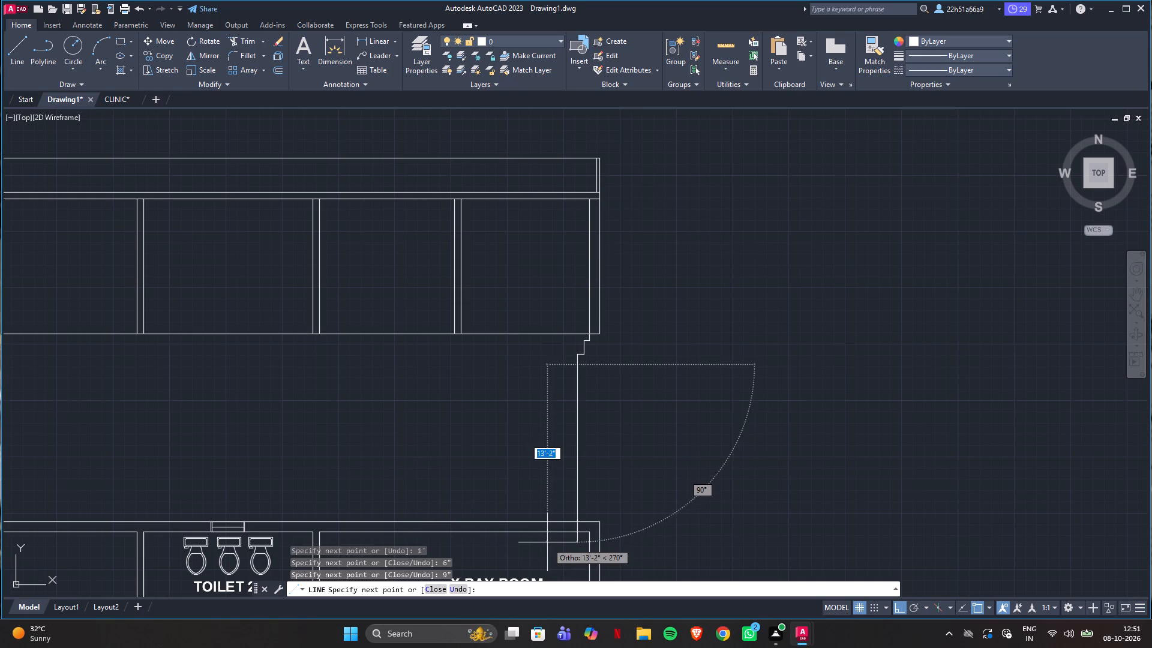
{"action": "key", "text": "Escape"}
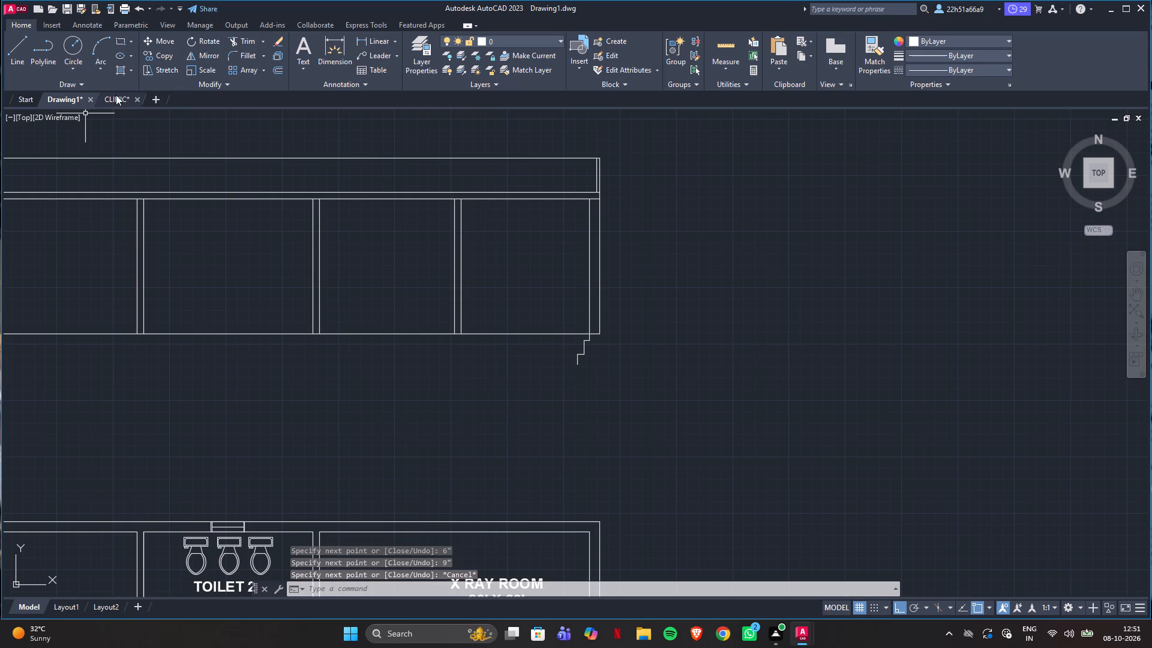
Recheck the CLINIC footing and add the base step to the Drawing1 profile, 6" left and 9" down.
{"action": "left_click", "coordinate": [116, 95]}
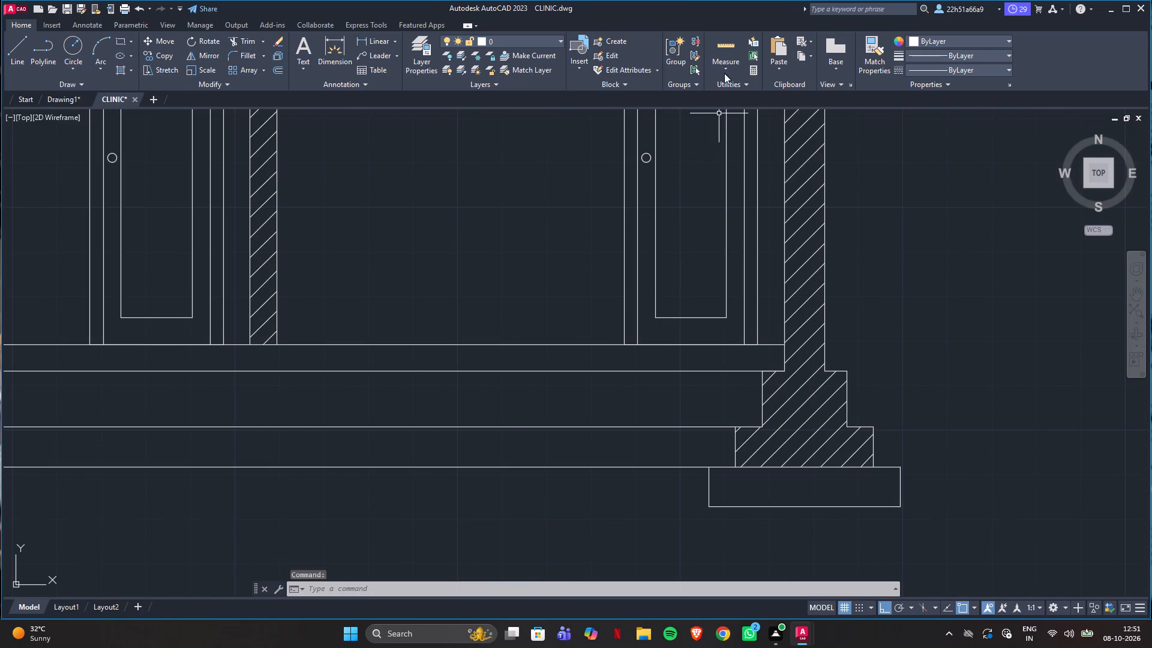
{"action": "left_click", "coordinate": [721, 55]}
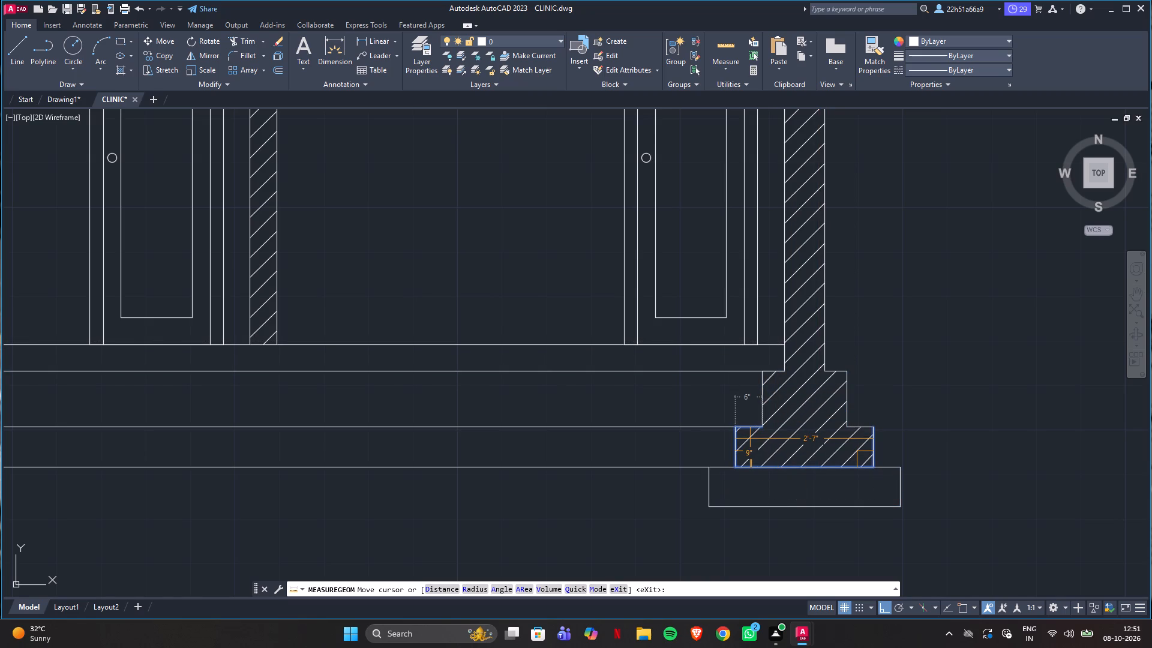
{"action": "key", "text": "Escape"}
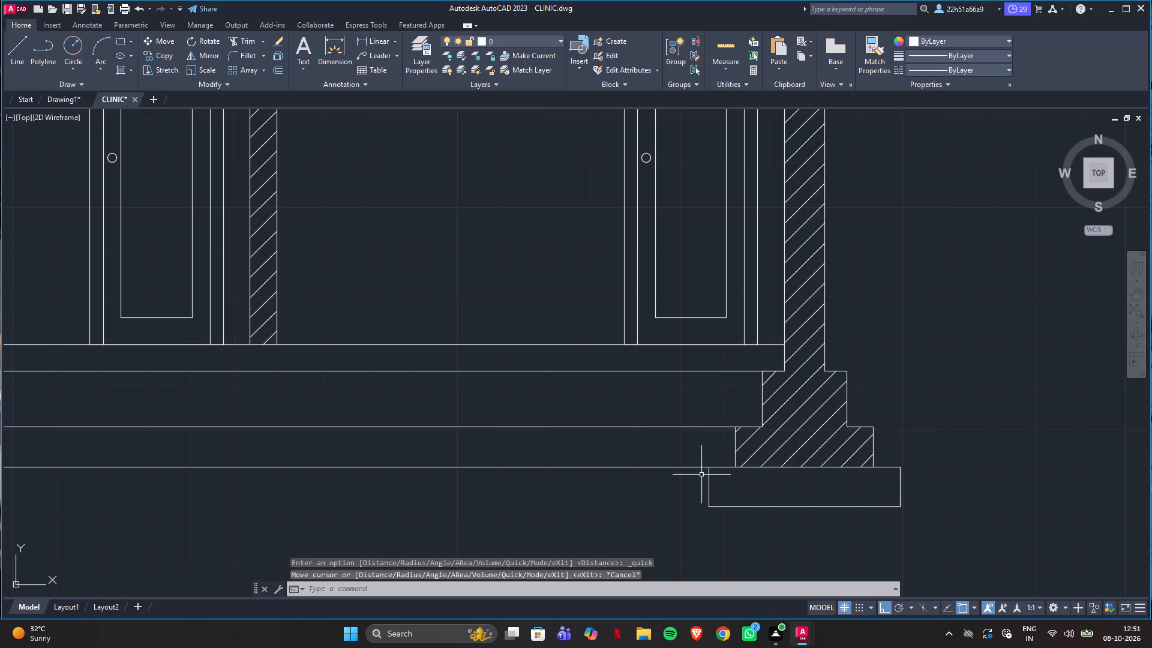
{"action": "left_click", "coordinate": [68, 97]}
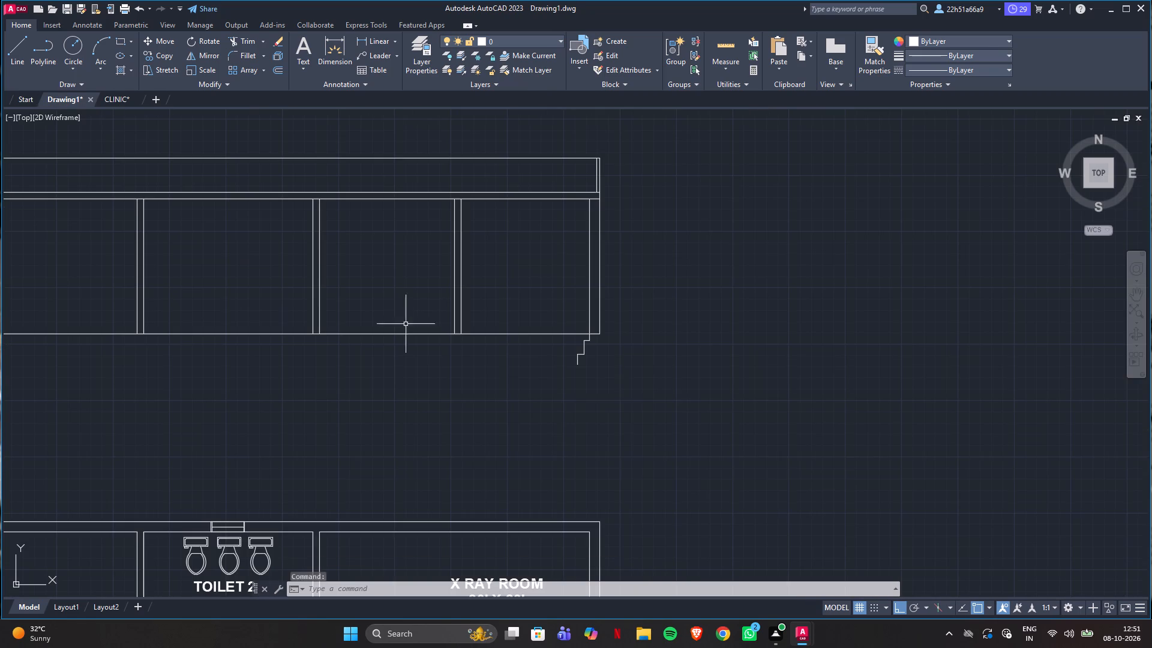
{"action": "scroll", "coordinate": [574, 365], "scroll_direction": "up", "scroll_amount": 1}
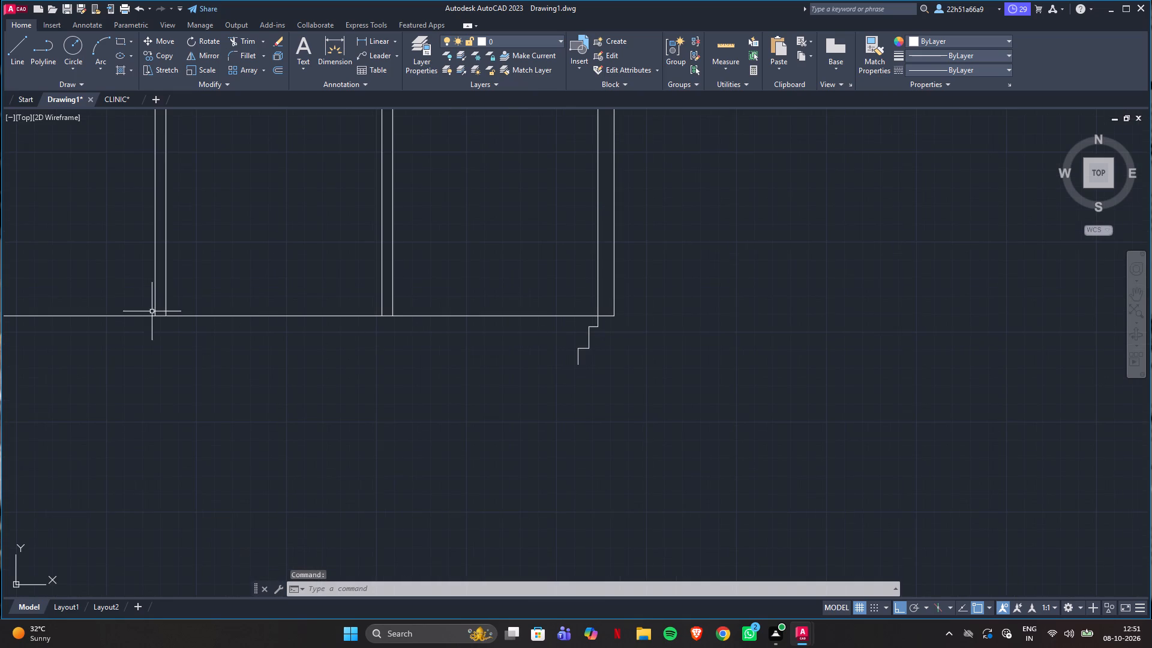
{"action": "key", "text": "l"}
{"action": "key", "text": "Return"}
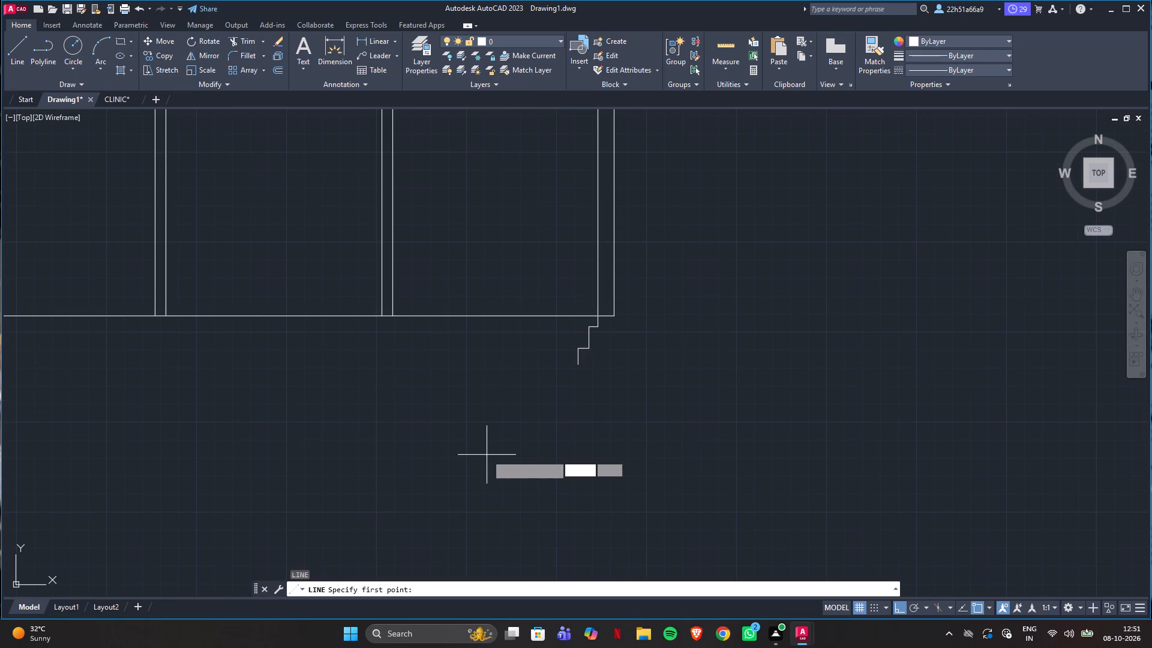
{"action": "left_click", "coordinate": [574, 367]}
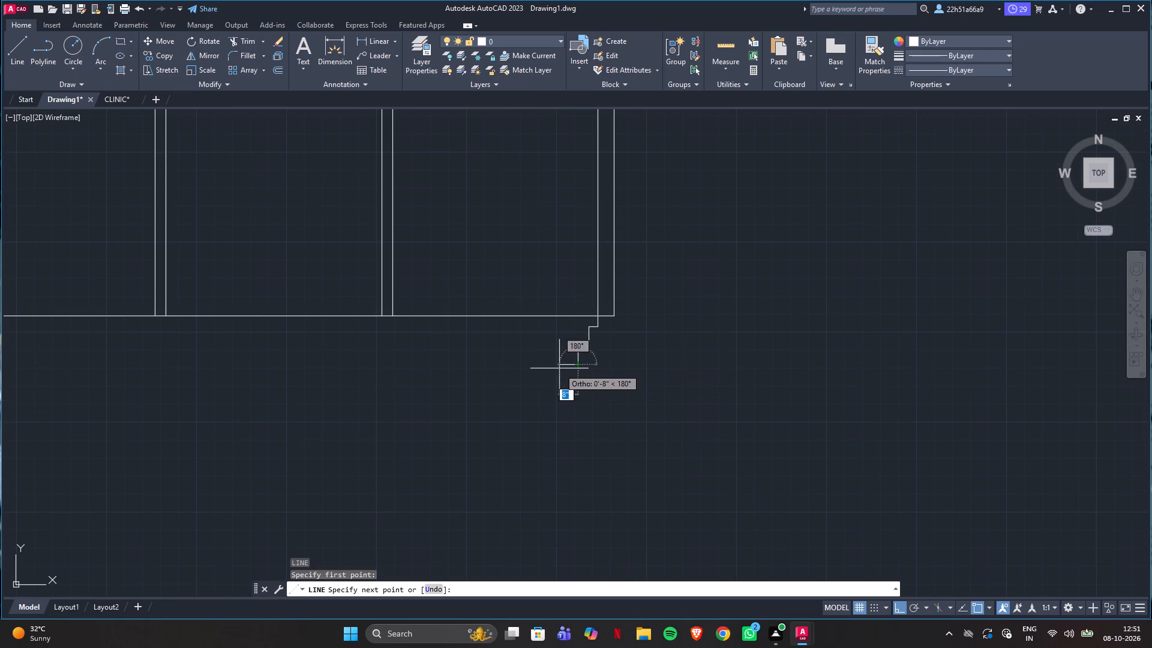
{"action": "type", "text": "6\""}
{"action": "key", "text": "Return"}
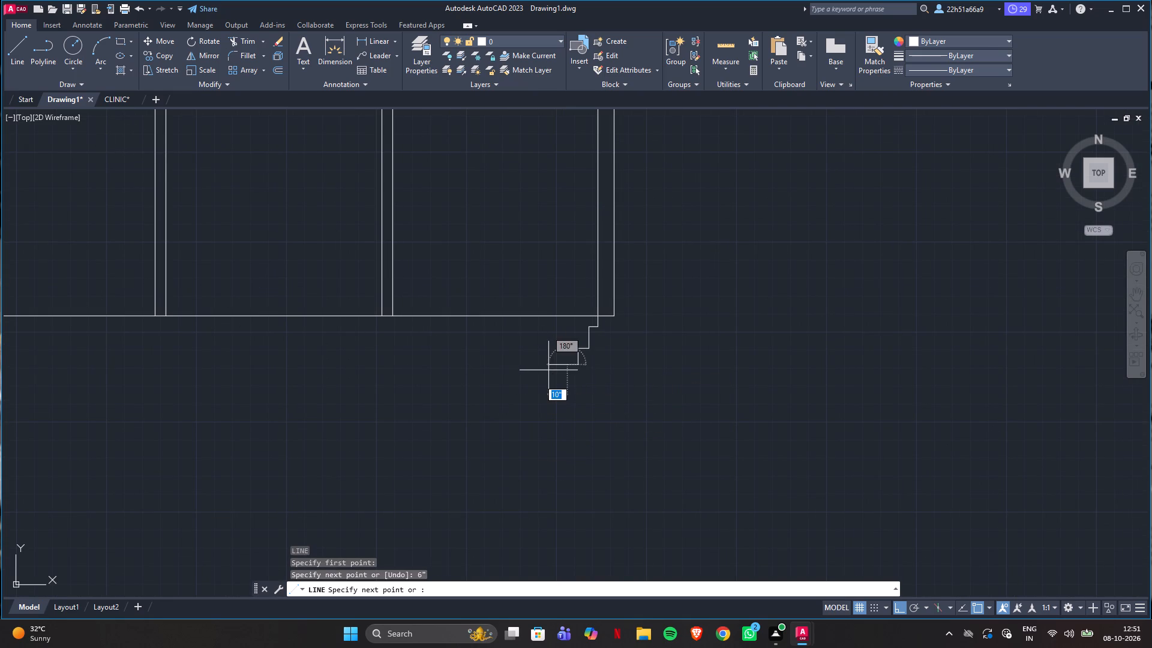
{"action": "key", "text": "9"}
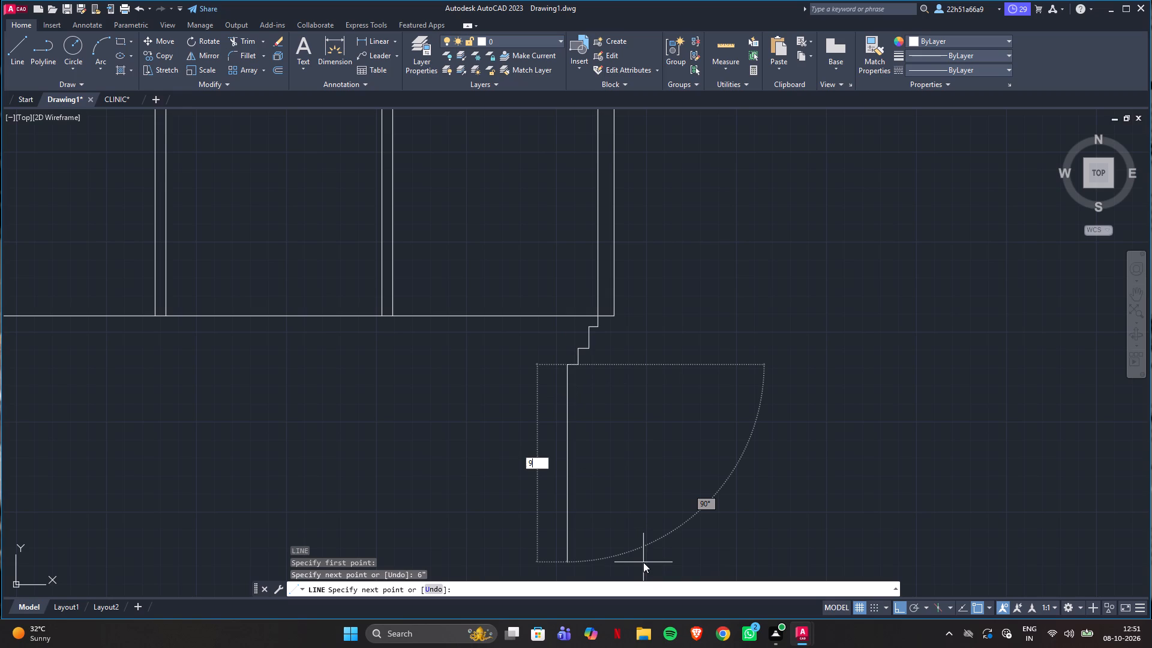
{"action": "key", "text": "shift+quotedbl"}
{"action": "key", "text": "Return"}
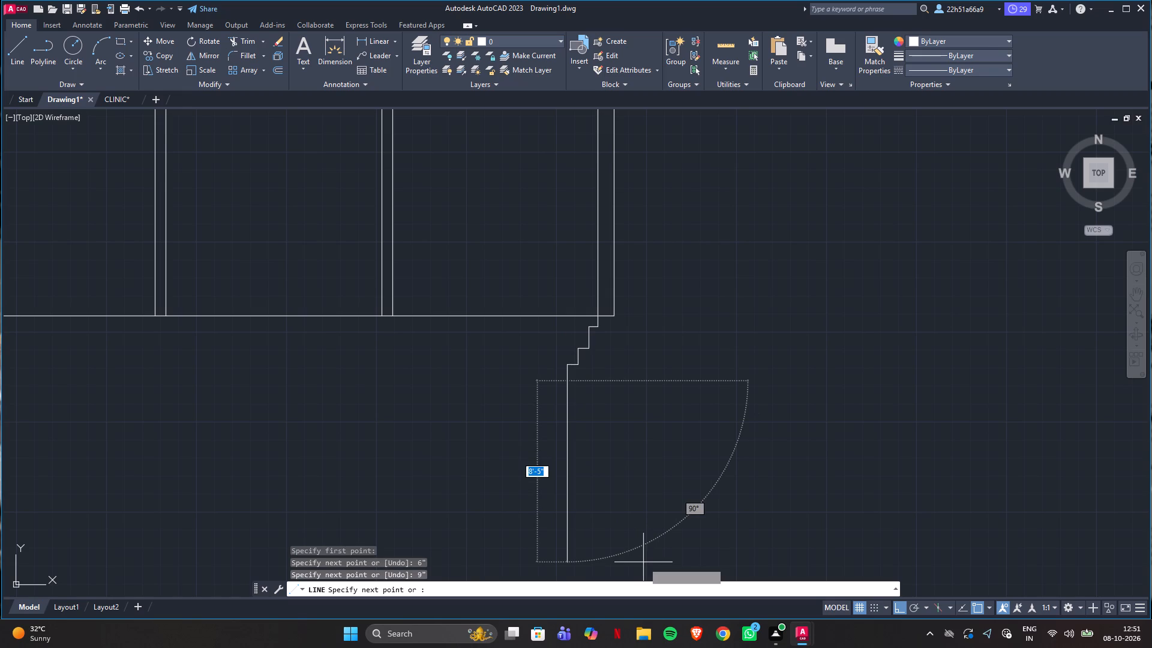
{"action": "key", "text": "Escape"}
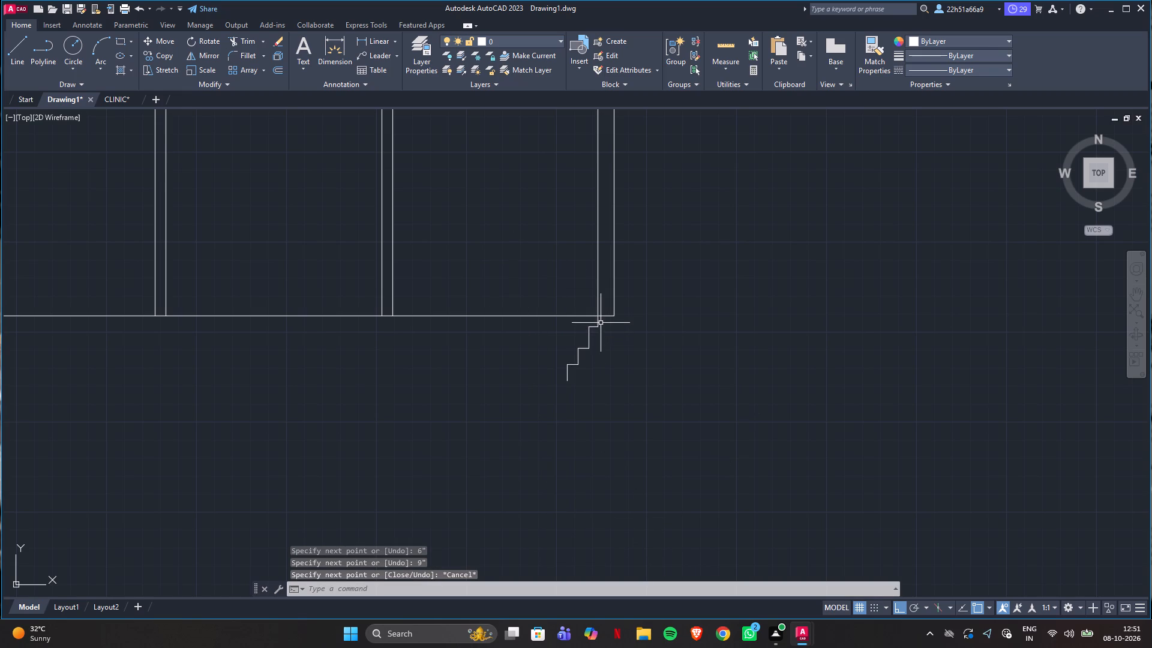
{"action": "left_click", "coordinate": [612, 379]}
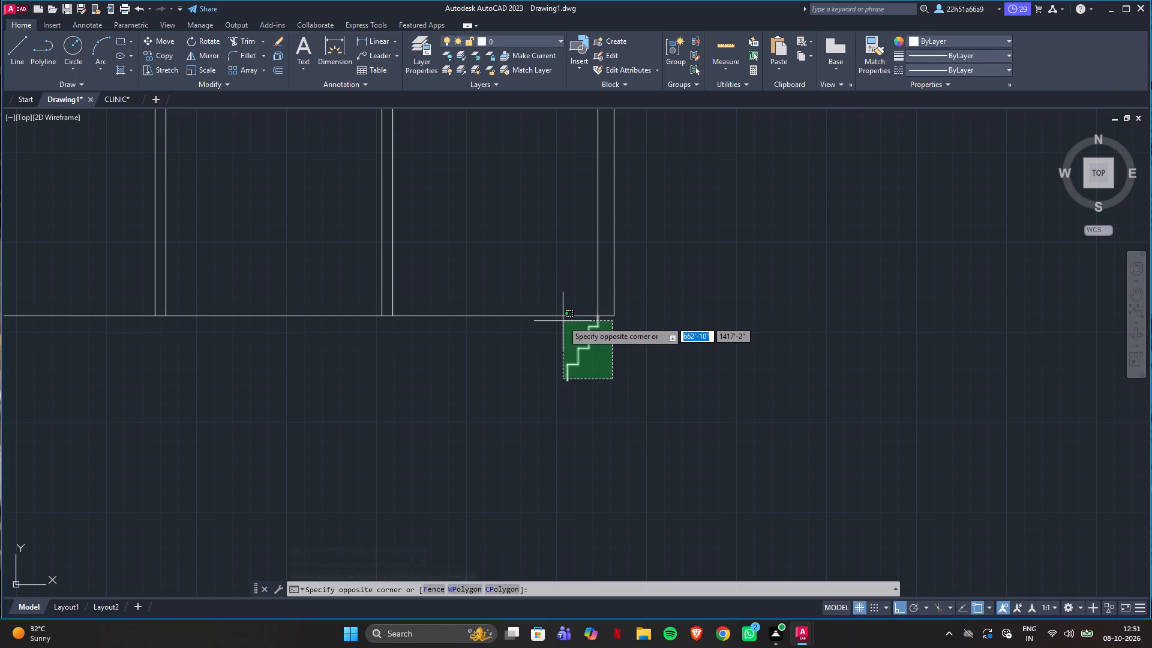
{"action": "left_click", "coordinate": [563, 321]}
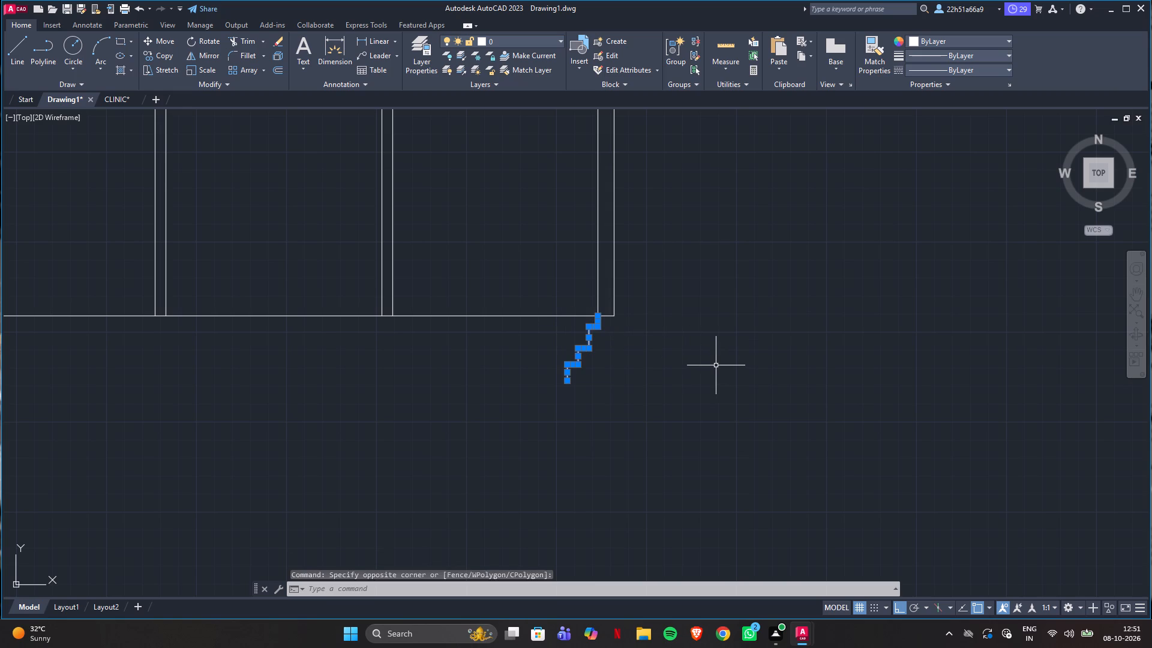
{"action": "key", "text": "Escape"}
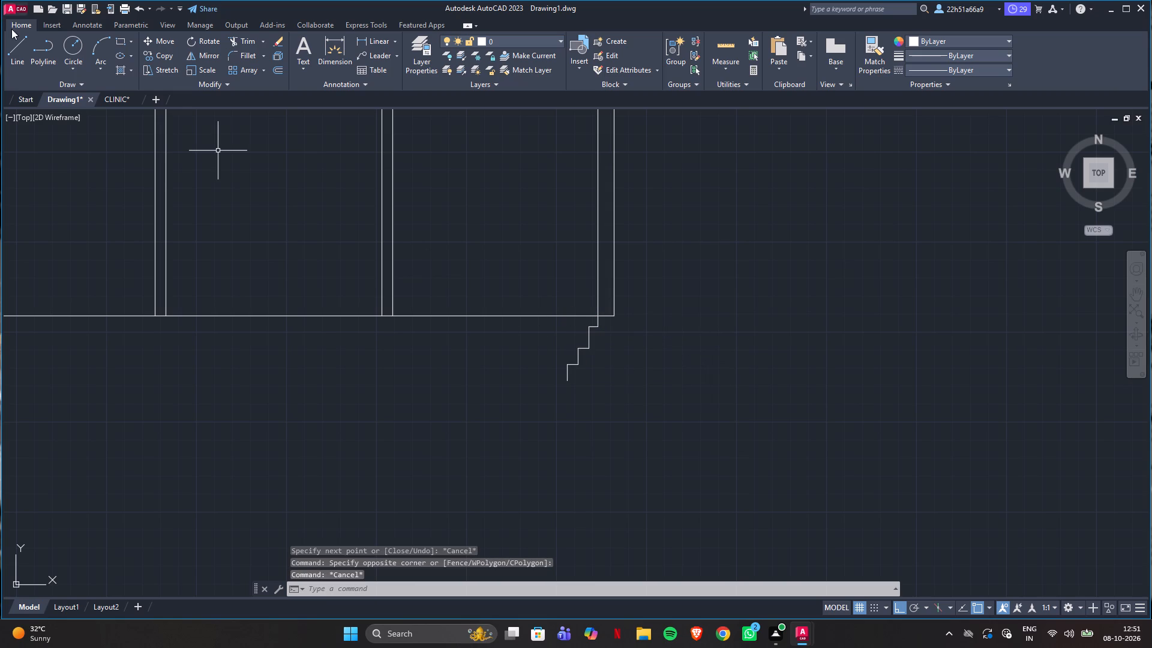
Draw a line across the foot of the right outer wall from its outer corner to its inner face.
{"action": "left_click", "coordinate": [20, 44]}
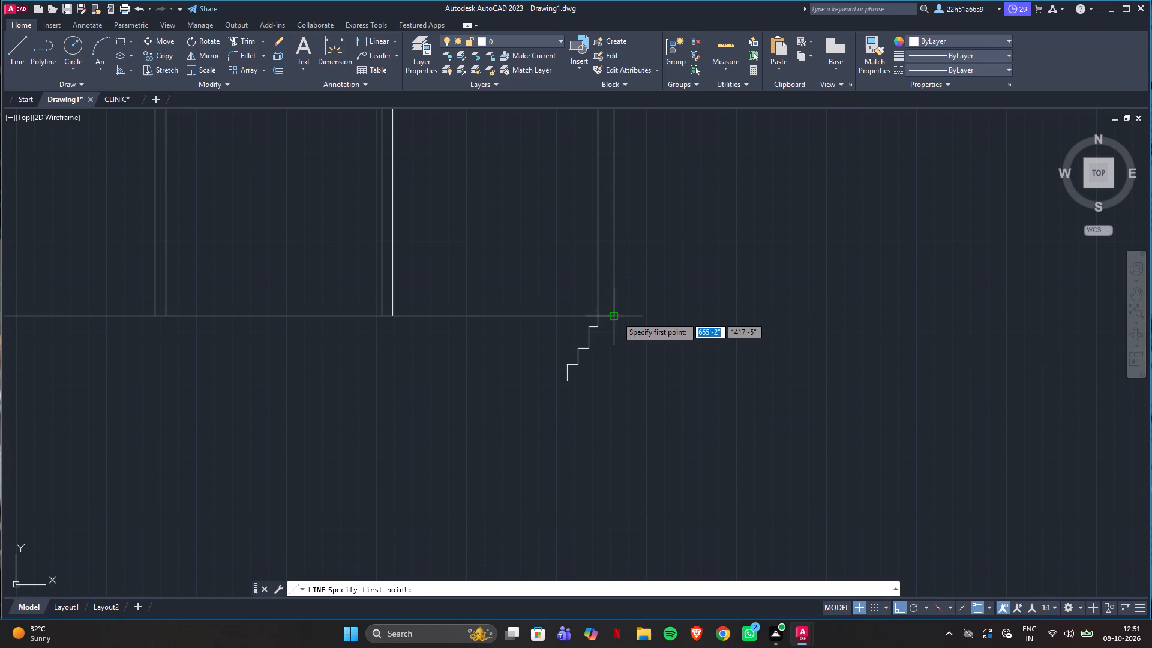
{"action": "left_click", "coordinate": [617, 317]}
{"action": "left_click", "coordinate": [599, 314]}
{"action": "key", "text": "Escape"}
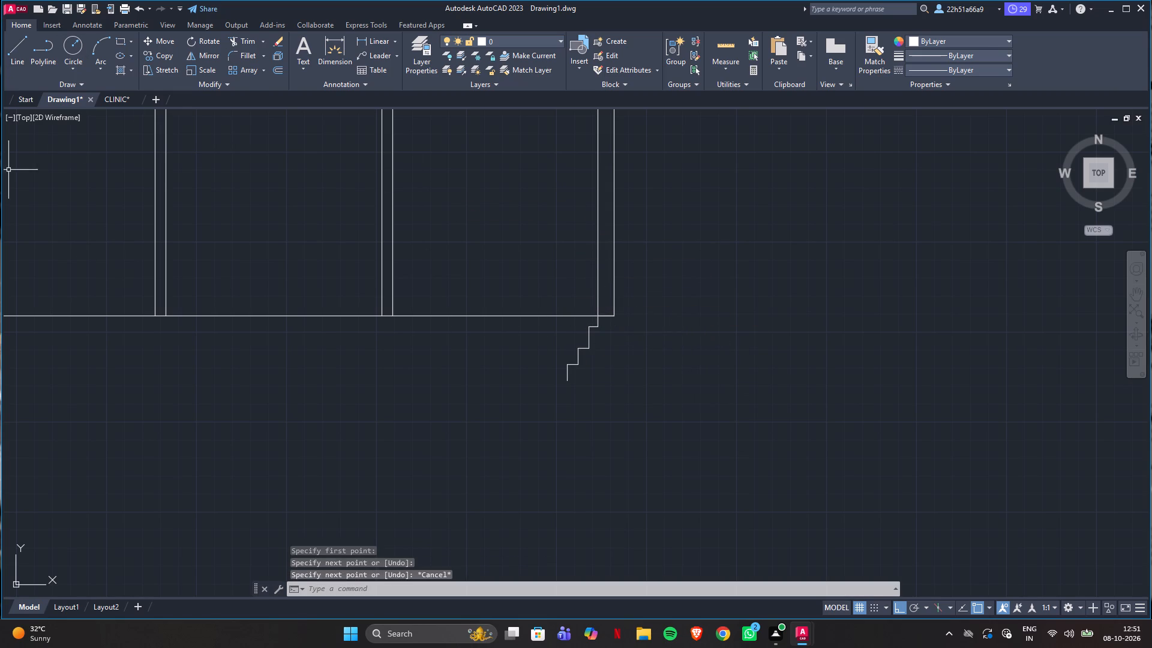
Mirror the stepped footing profile about the vertical centreline of the section's right outer wall, keeping the original.
{"action": "left_click", "coordinate": [635, 407]}
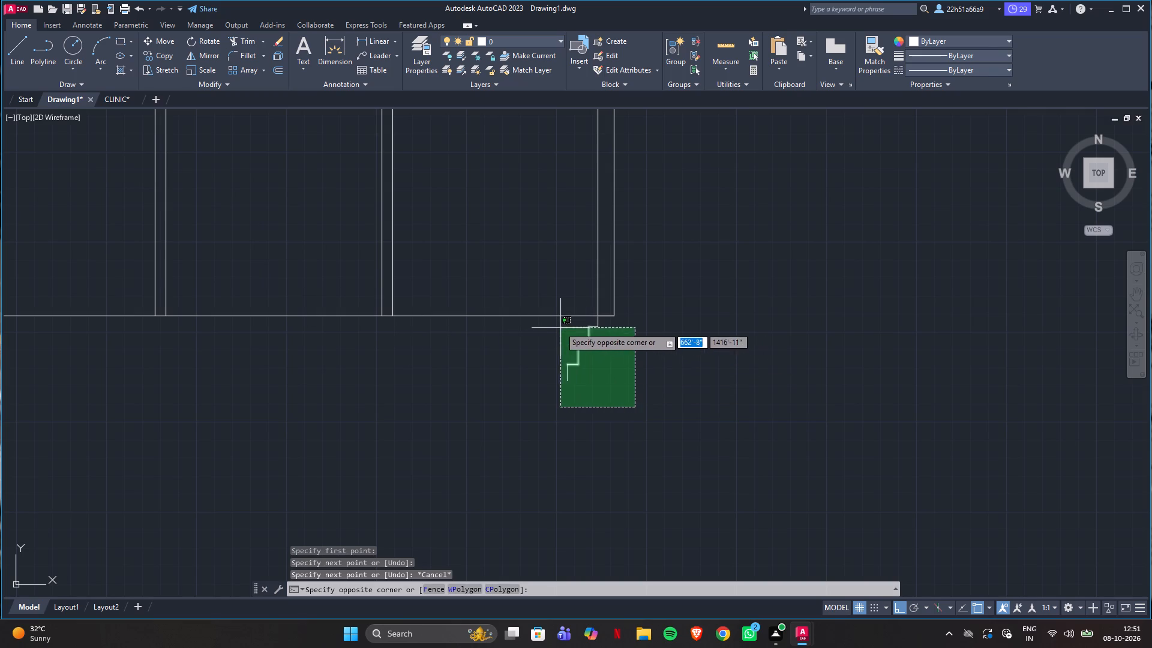
{"action": "left_click", "coordinate": [546, 325]}
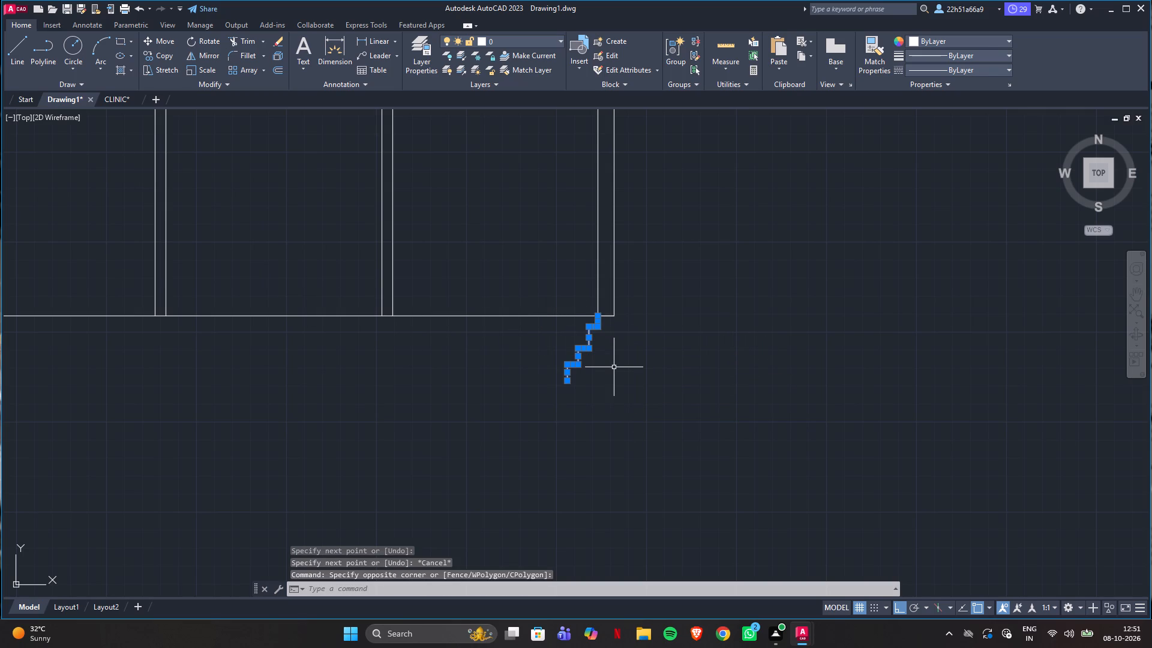
{"action": "type", "text": "MI"}
{"action": "key", "text": "Return"}
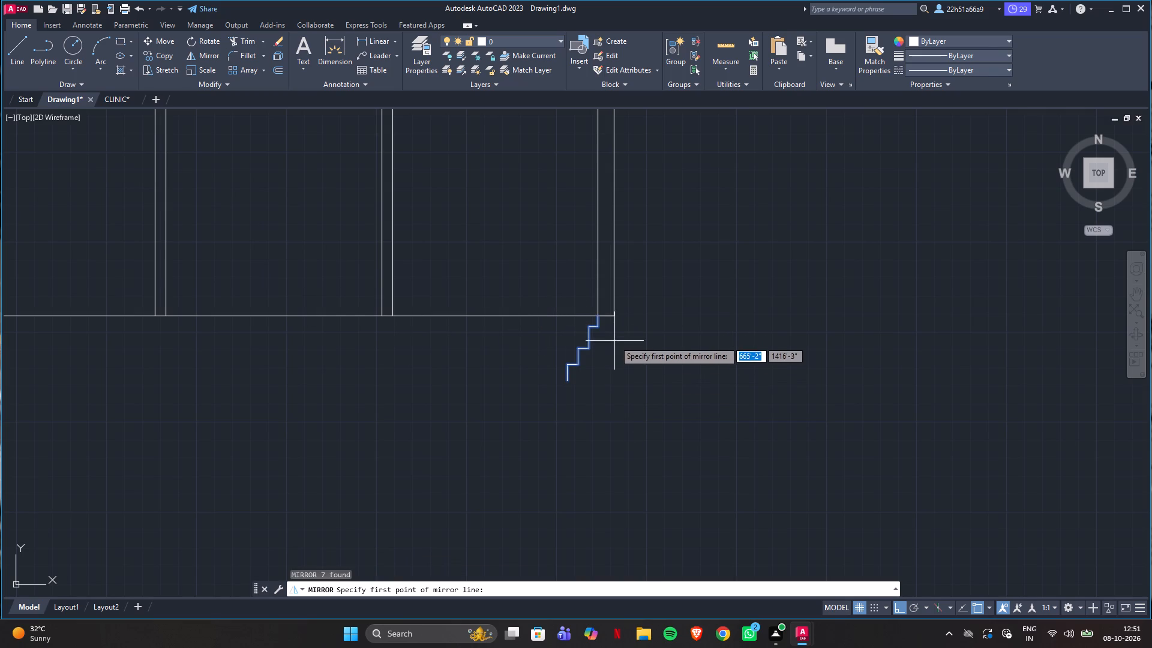
{"action": "left_click", "coordinate": [606, 318]}
{"action": "left_click", "coordinate": [613, 433]}
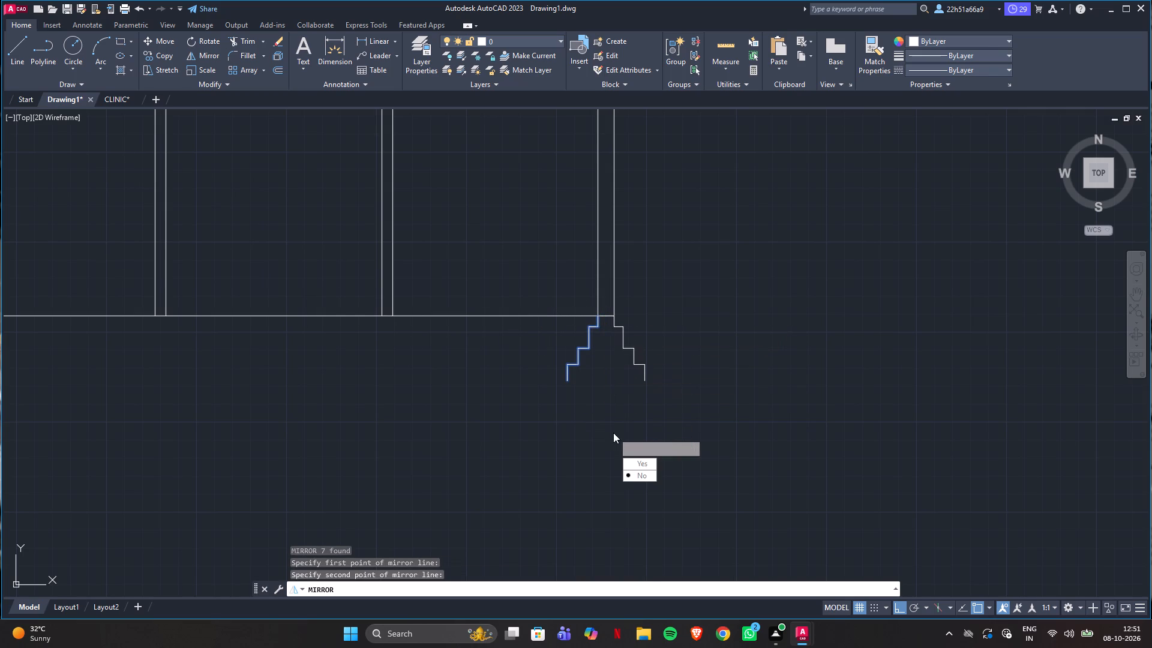
{"action": "left_click_drag", "start_coordinate": [653, 481], "coordinate": [613, 433]}
Copy both halves of the stepped footing from the right outer wall's outer corner to the left outer wall's inner corner.
{"action": "left_click", "coordinate": [757, 400]}
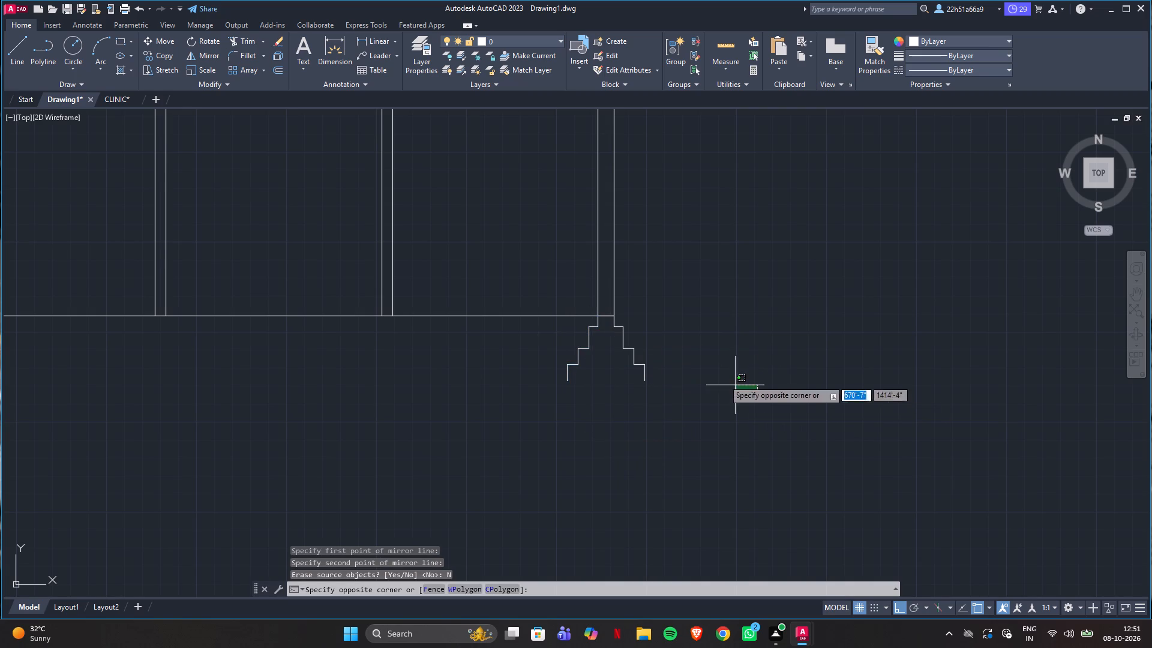
{"action": "left_click", "coordinate": [536, 322]}
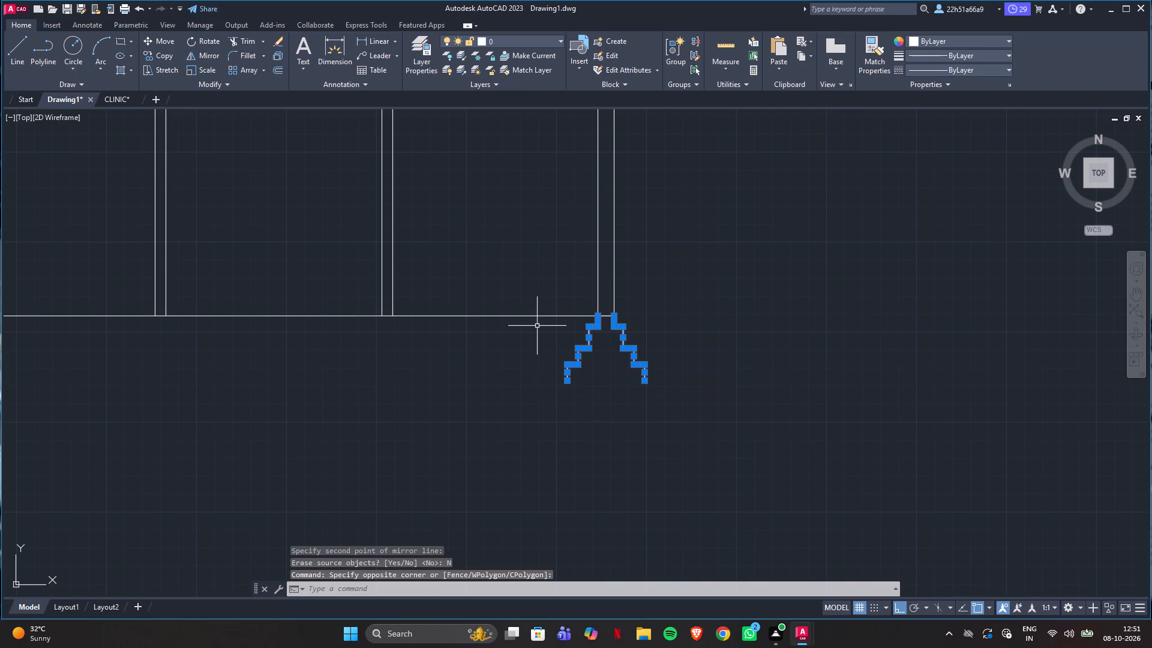
{"action": "type", "text": "CO"}
{"action": "key", "text": "Return"}
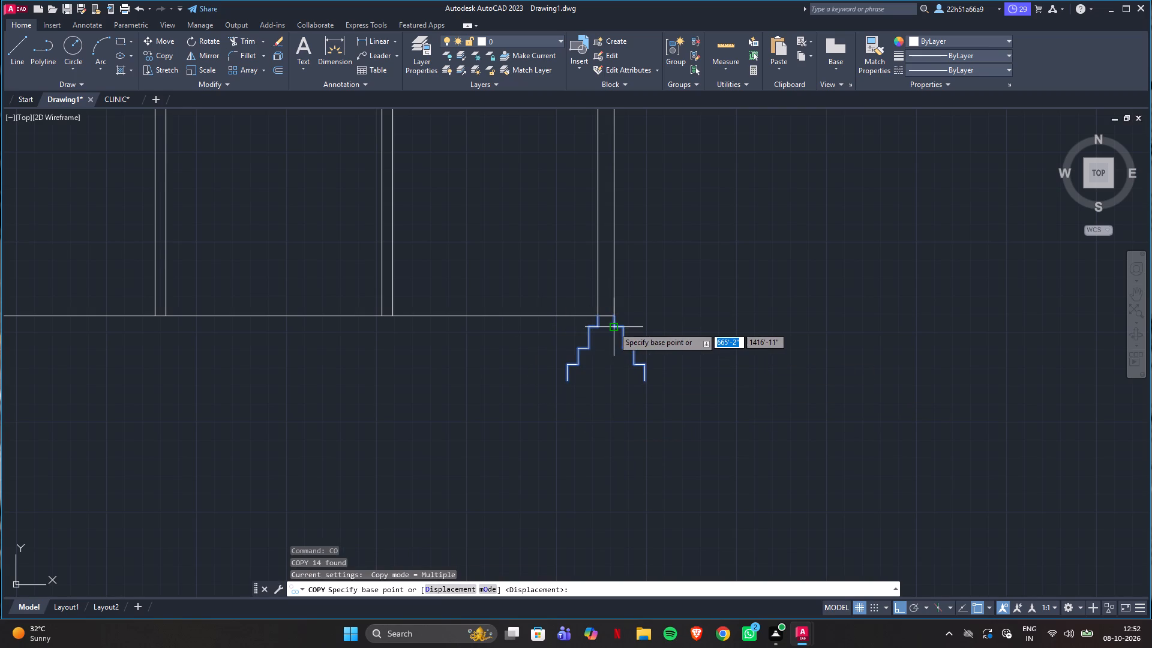
{"action": "left_click", "coordinate": [616, 313]}
{"action": "scroll", "coordinate": [409, 464], "scroll_direction": "down", "scroll_amount": 2}
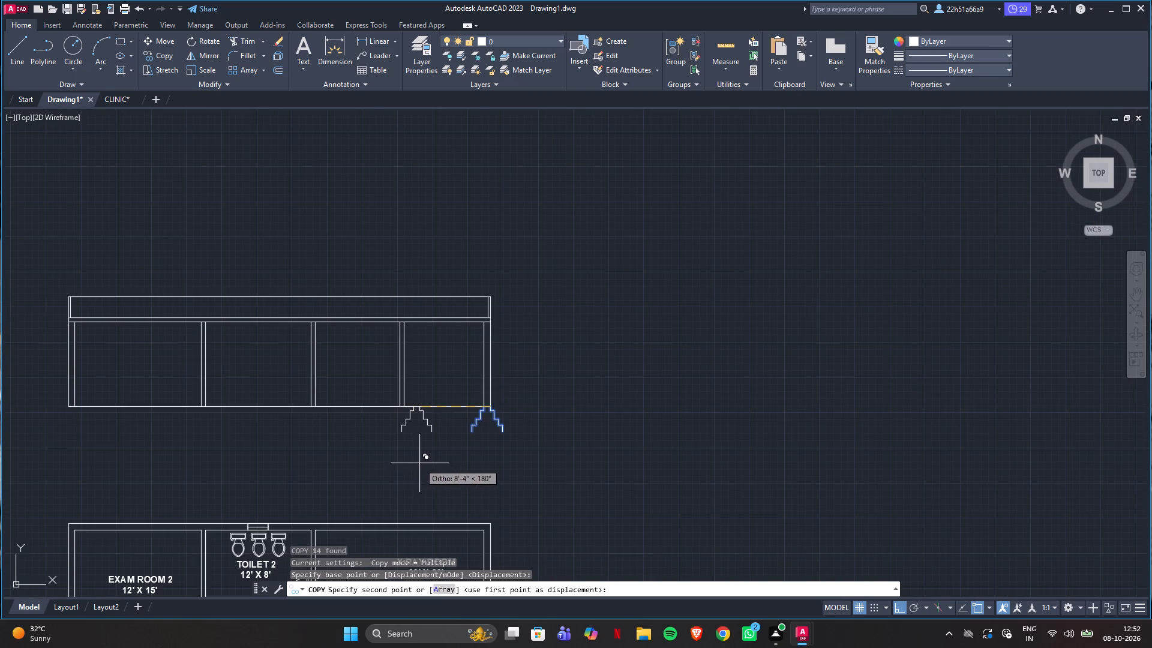
{"action": "scroll", "coordinate": [62, 392], "scroll_direction": "up", "scroll_amount": 3}
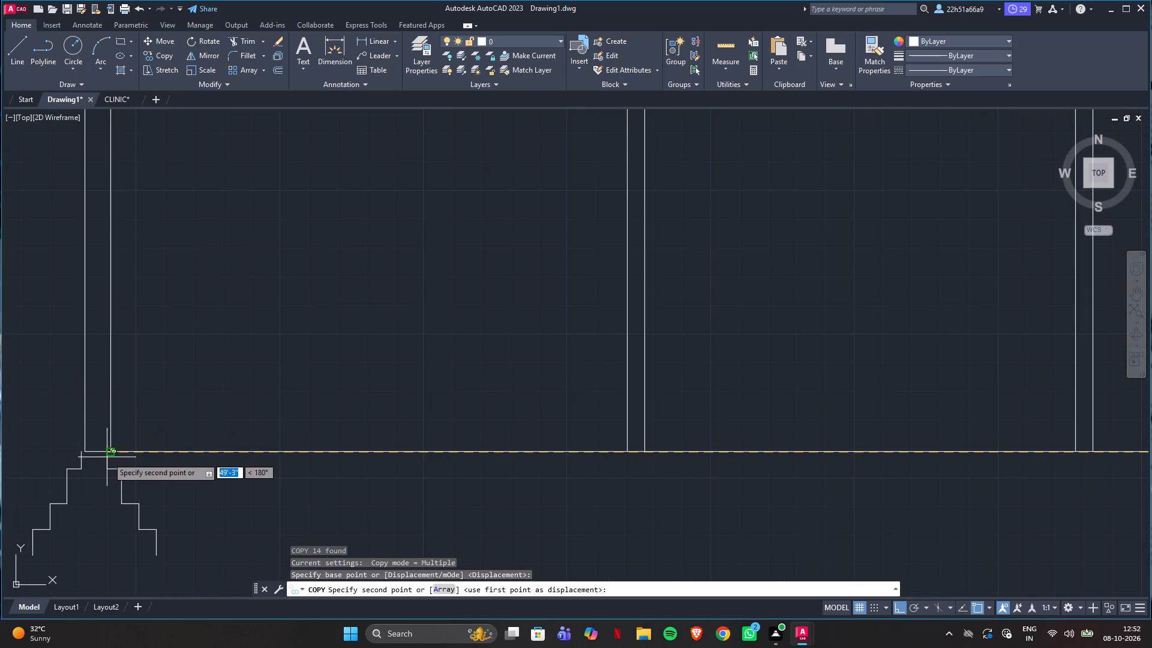
{"action": "left_click", "coordinate": [107, 454]}
{"action": "key", "text": "Escape"}
Draw a horizontal line about 47'-8" long between the inner corners of the two footings' top steps.
{"action": "scroll", "coordinate": [192, 494], "scroll_direction": "down", "scroll_amount": 2}
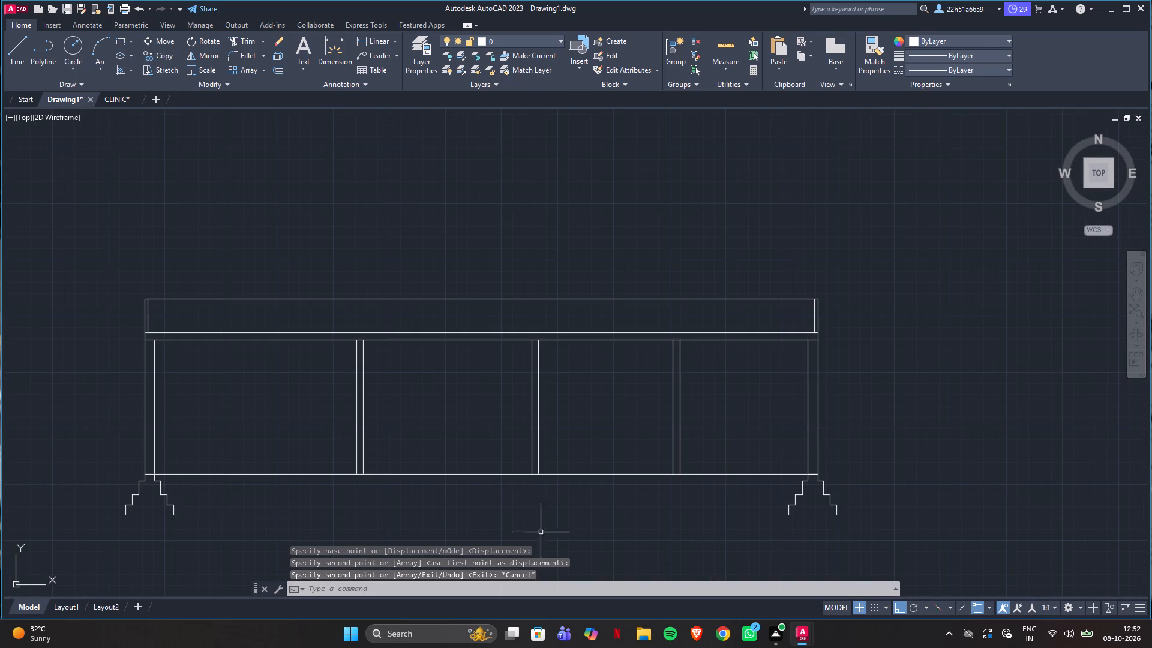
{"action": "left_click", "coordinate": [14, 48]}
{"action": "left_click", "coordinate": [163, 482]}
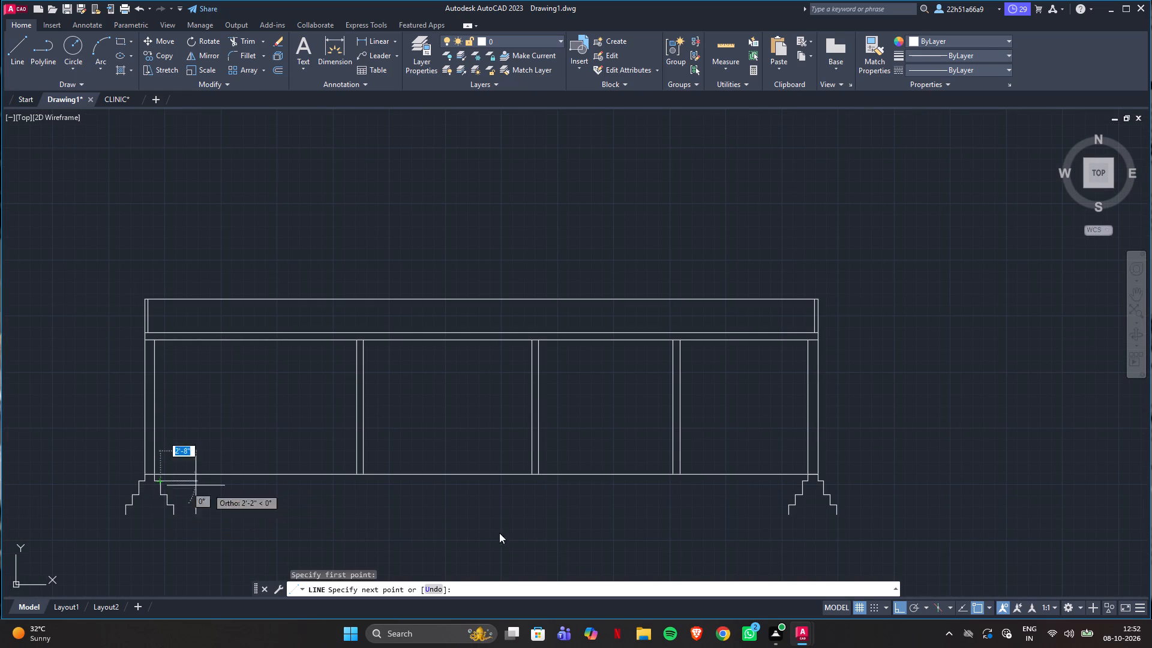
{"action": "left_click", "coordinate": [799, 481]}
{"action": "key", "text": "Escape"}
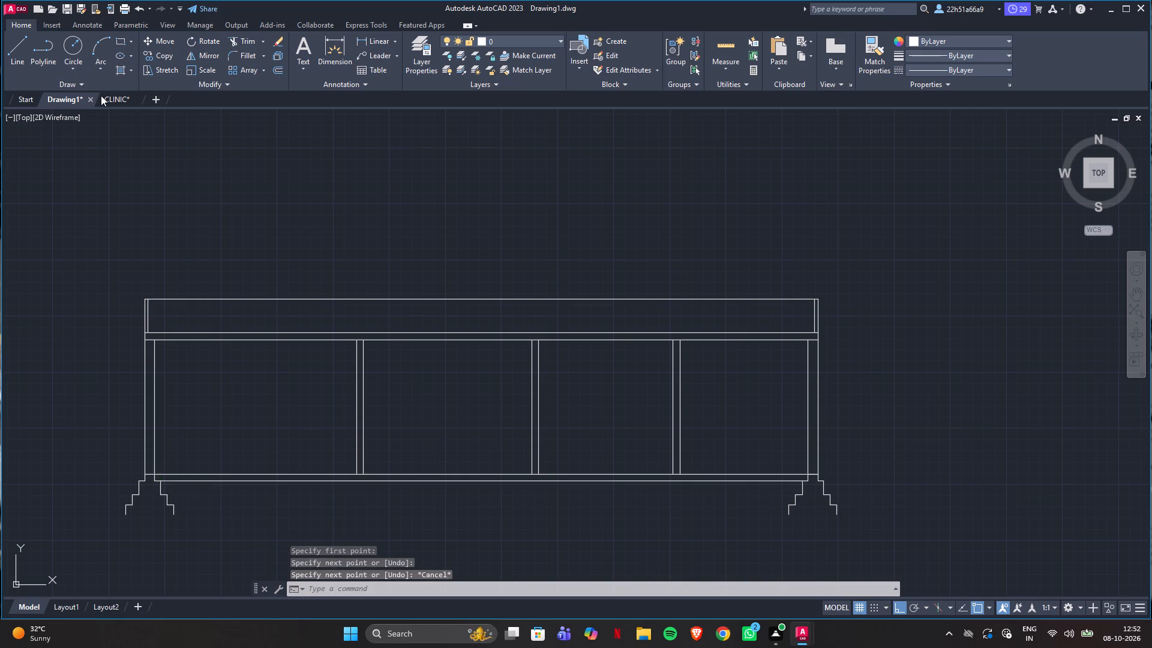
Check the CLINIC footing and draw a horizontal line about 46'-8" long in Drawing1 between the inner corners of the footings' second steps.
{"action": "left_click", "coordinate": [110, 95]}
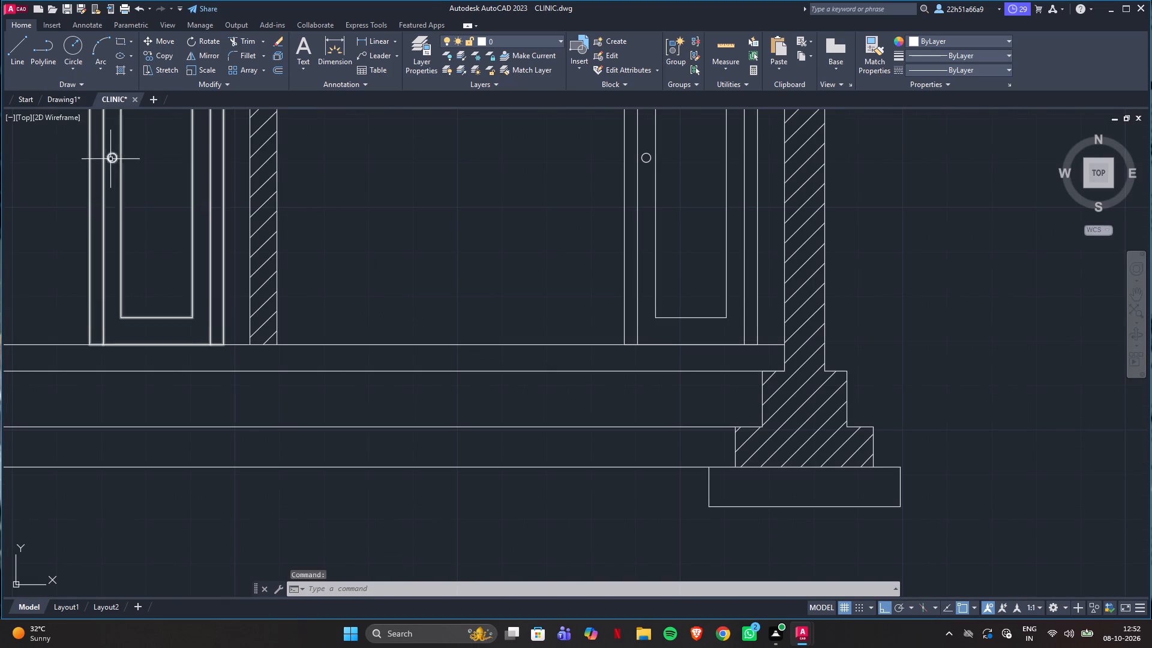
{"action": "left_click", "coordinate": [55, 101]}
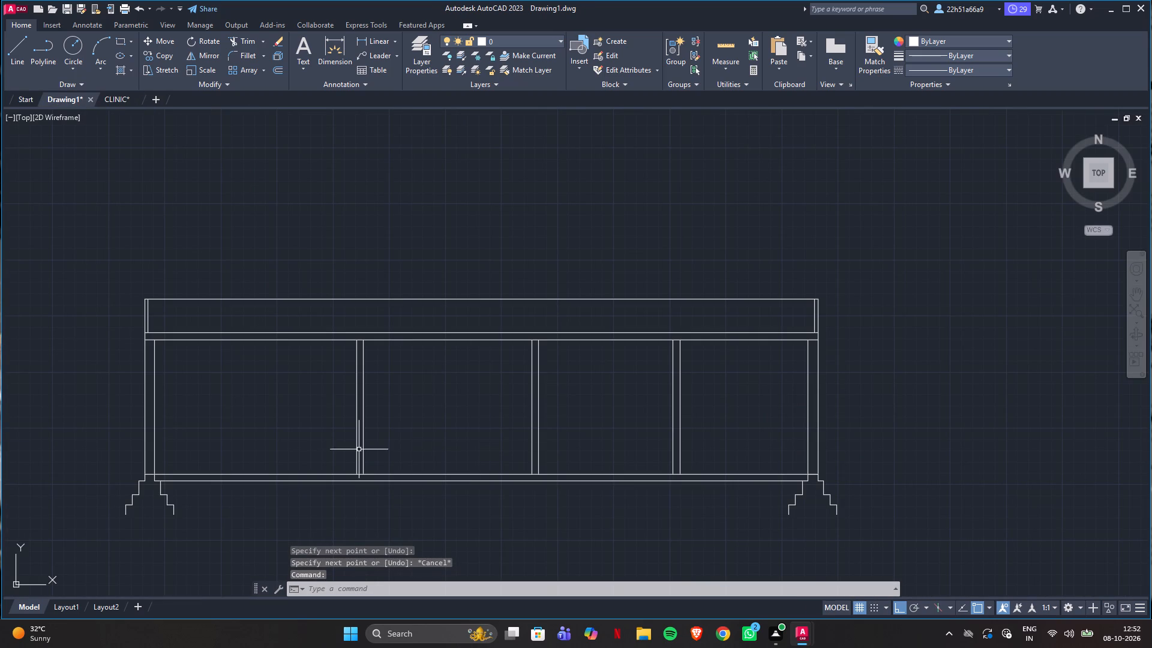
{"action": "left_click", "coordinate": [113, 99]}
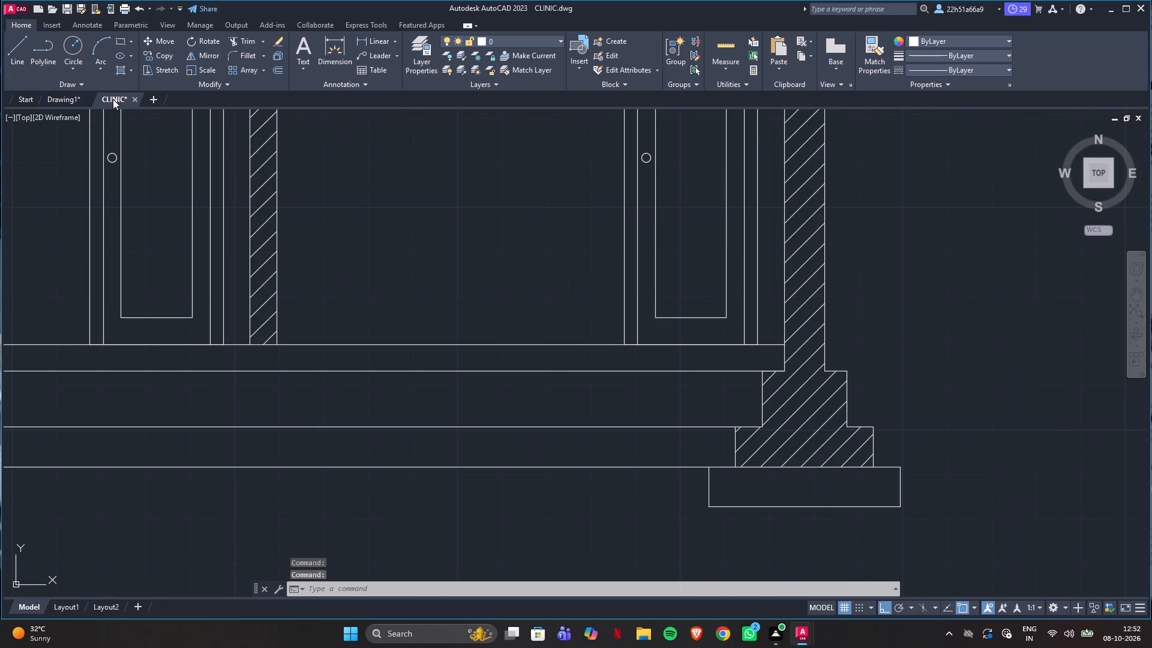
{"action": "left_click", "coordinate": [51, 98]}
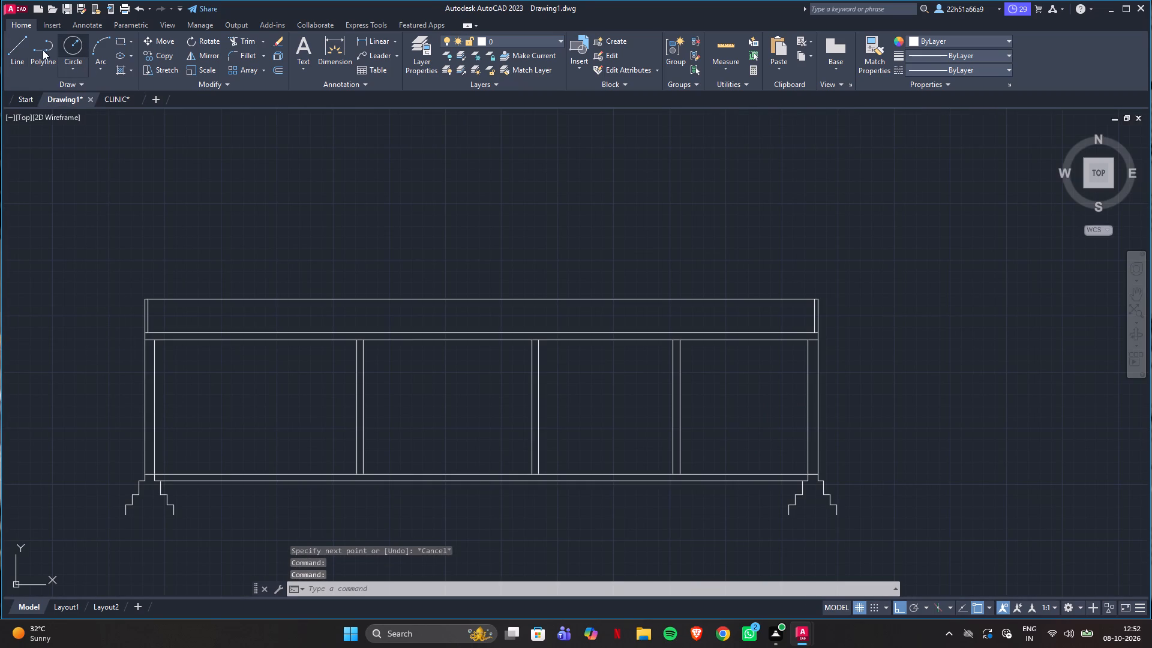
{"action": "left_click", "coordinate": [8, 53]}
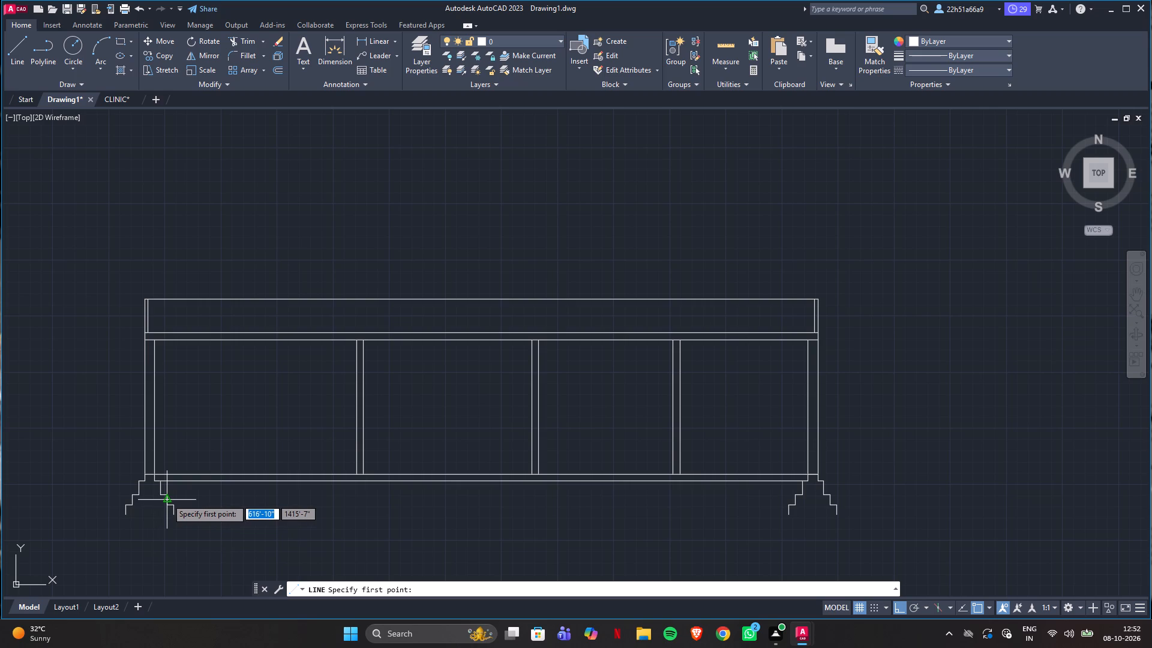
{"action": "left_click", "coordinate": [166, 491]}
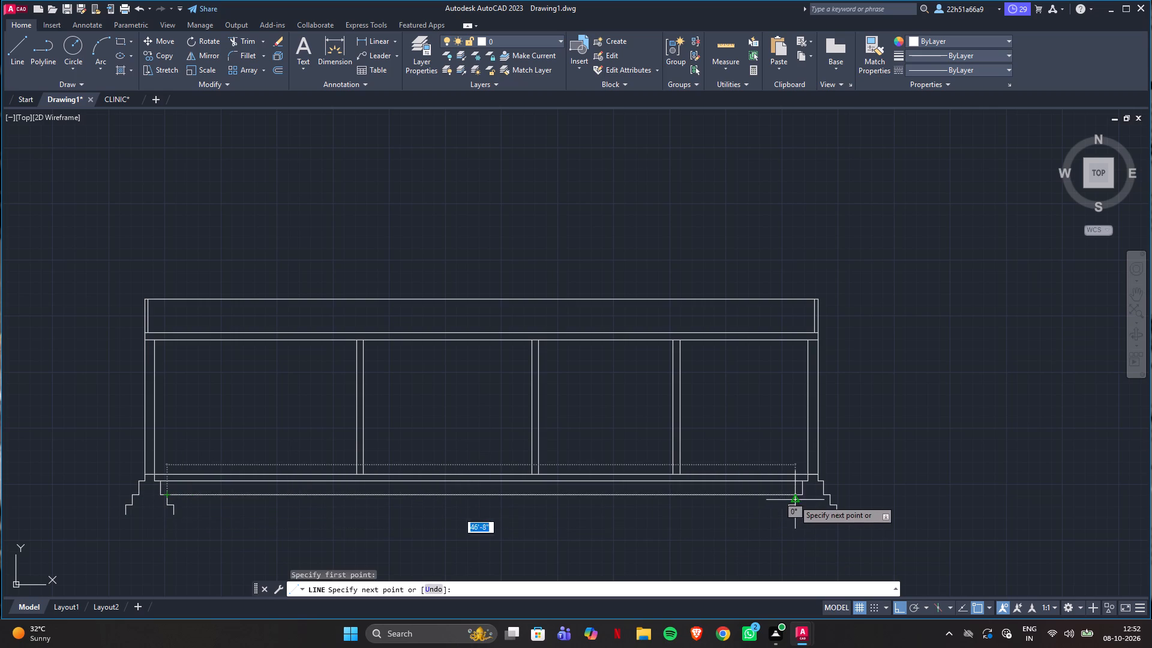
{"action": "left_click", "coordinate": [795, 491]}
{"action": "key", "text": "Escape"}
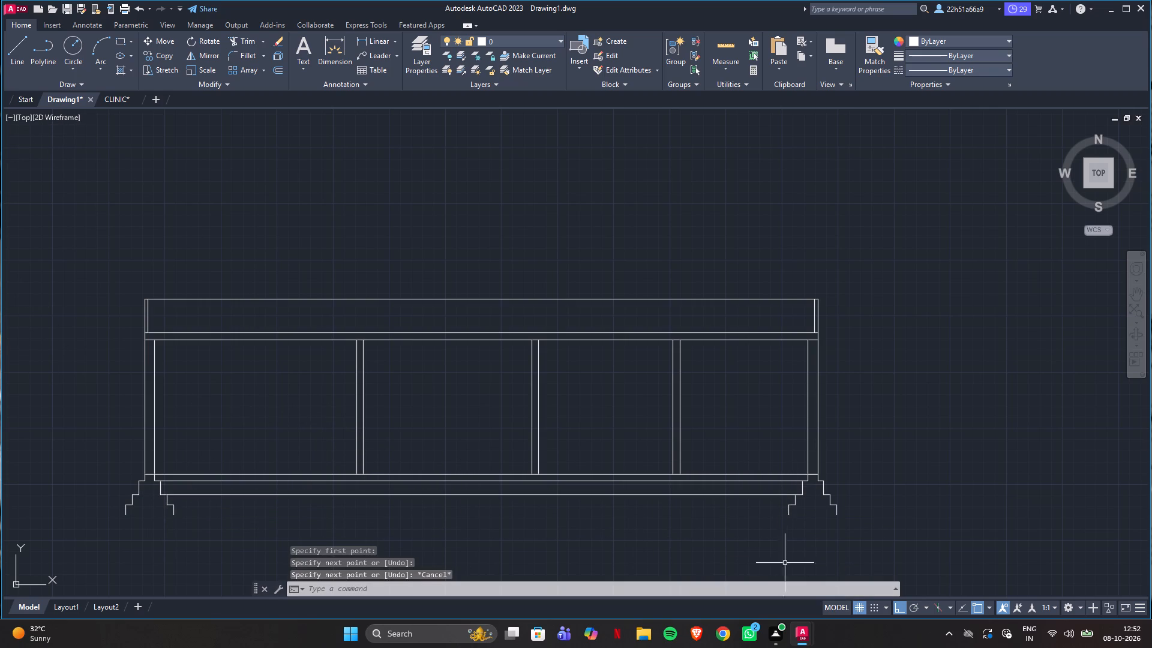
Recheck CLINIC and draw a line about 51'-10" long in Drawing1 along the top of the footing bases, between the second steps' outer faces.
{"action": "left_click", "coordinate": [119, 102]}
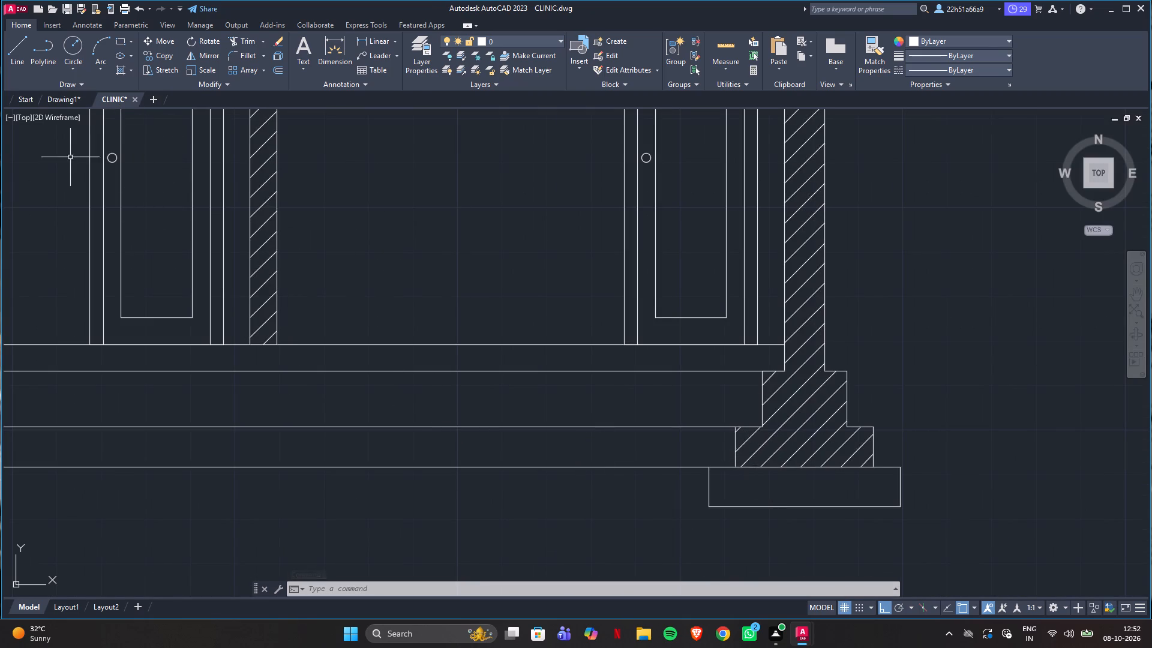
{"action": "left_click", "coordinate": [67, 99]}
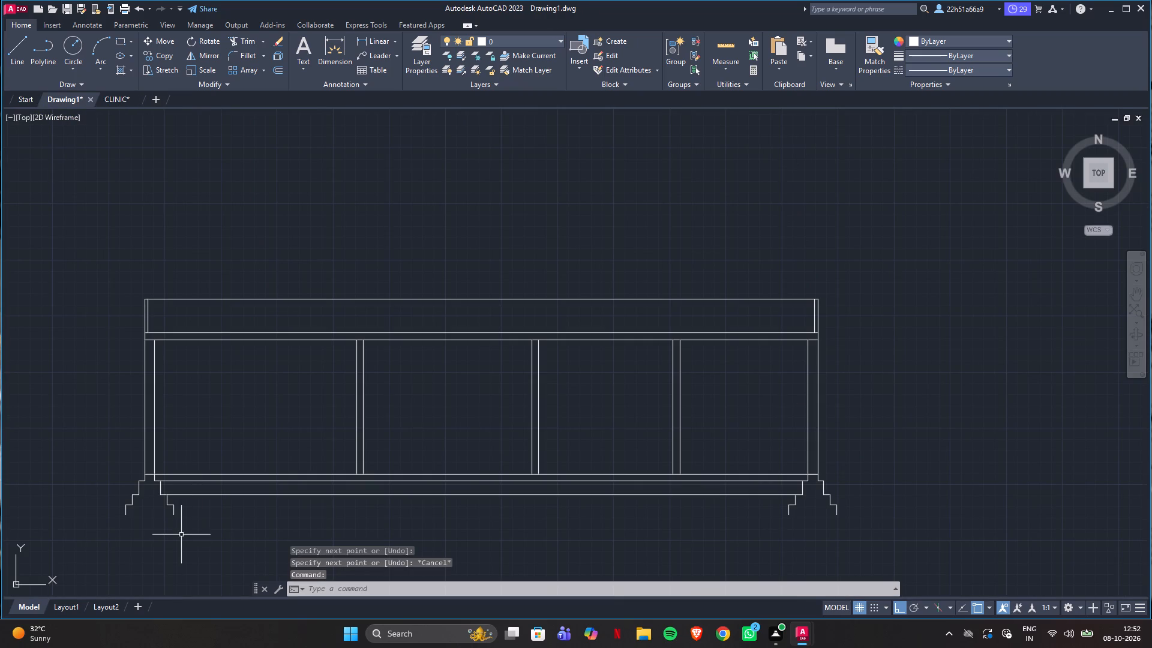
{"action": "left_click", "coordinate": [118, 104]}
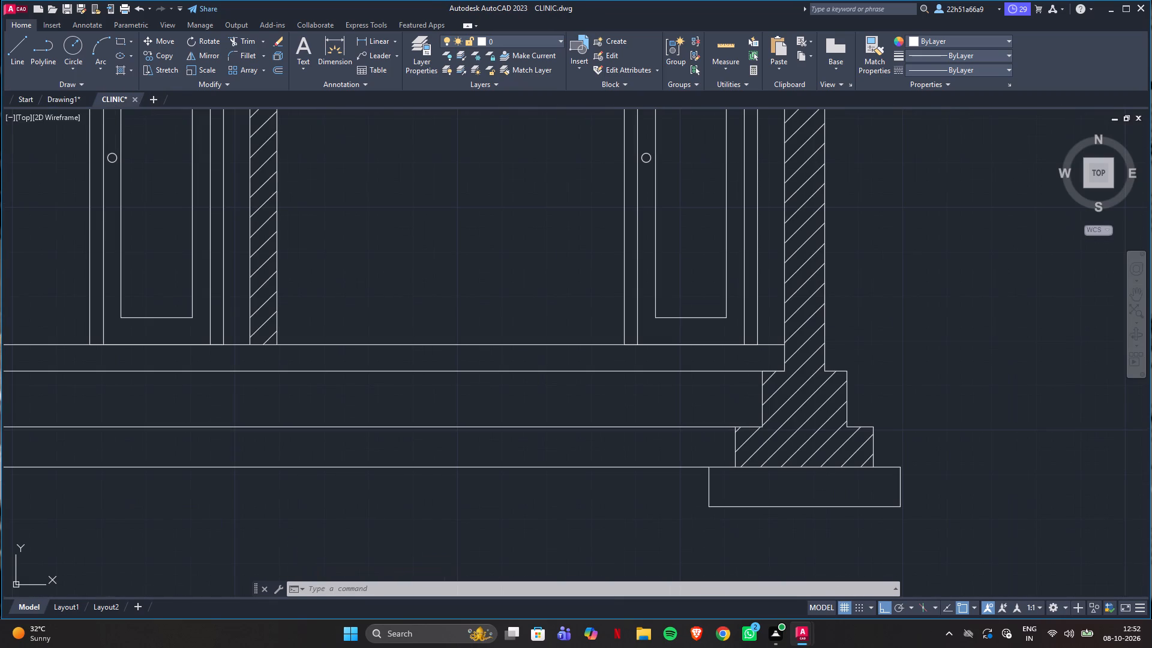
{"action": "left_click", "coordinate": [64, 103]}
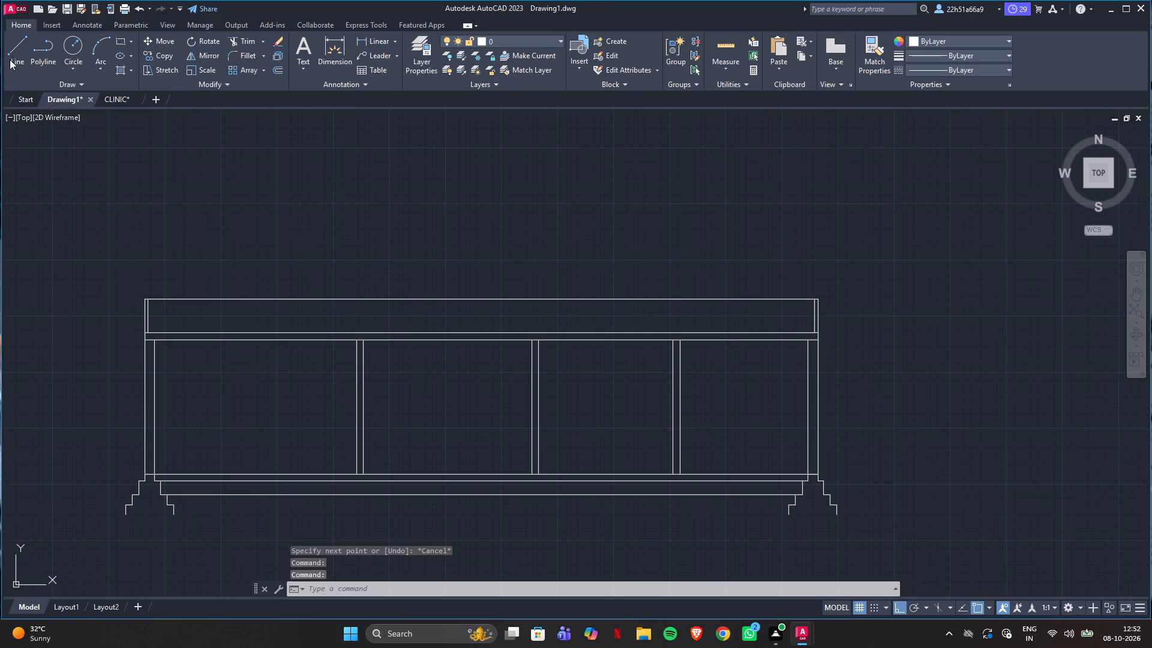
{"action": "left_click", "coordinate": [13, 53]}
{"action": "left_click", "coordinate": [132, 503]}
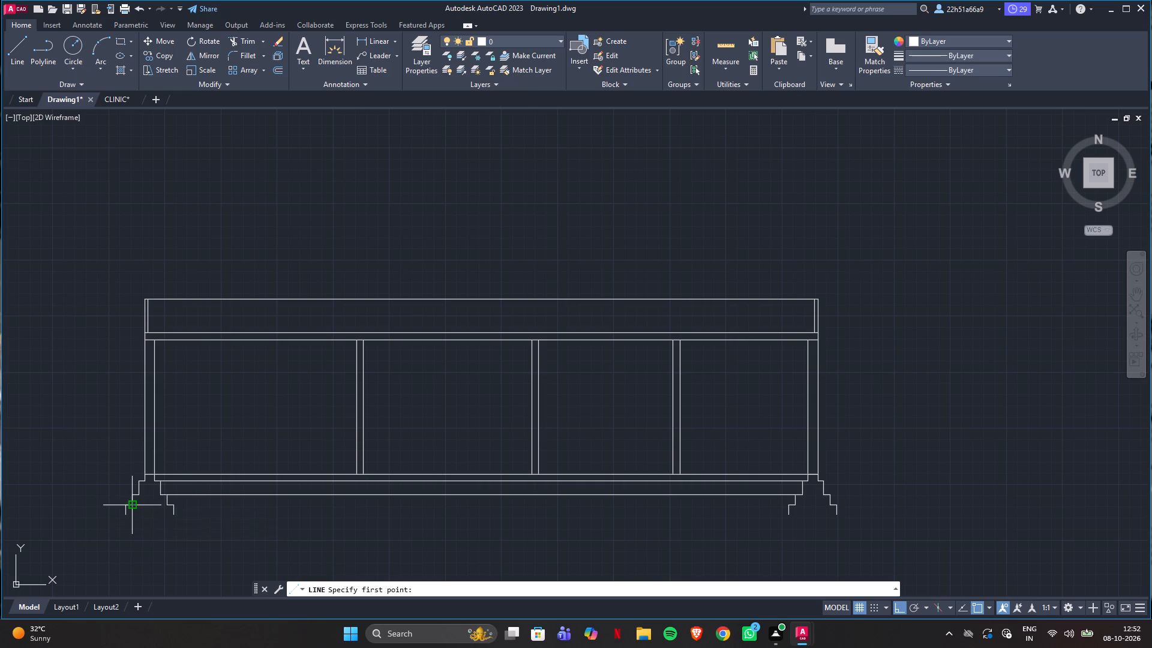
{"action": "left_click", "coordinate": [828, 508]}
{"action": "key", "text": "Escape"}
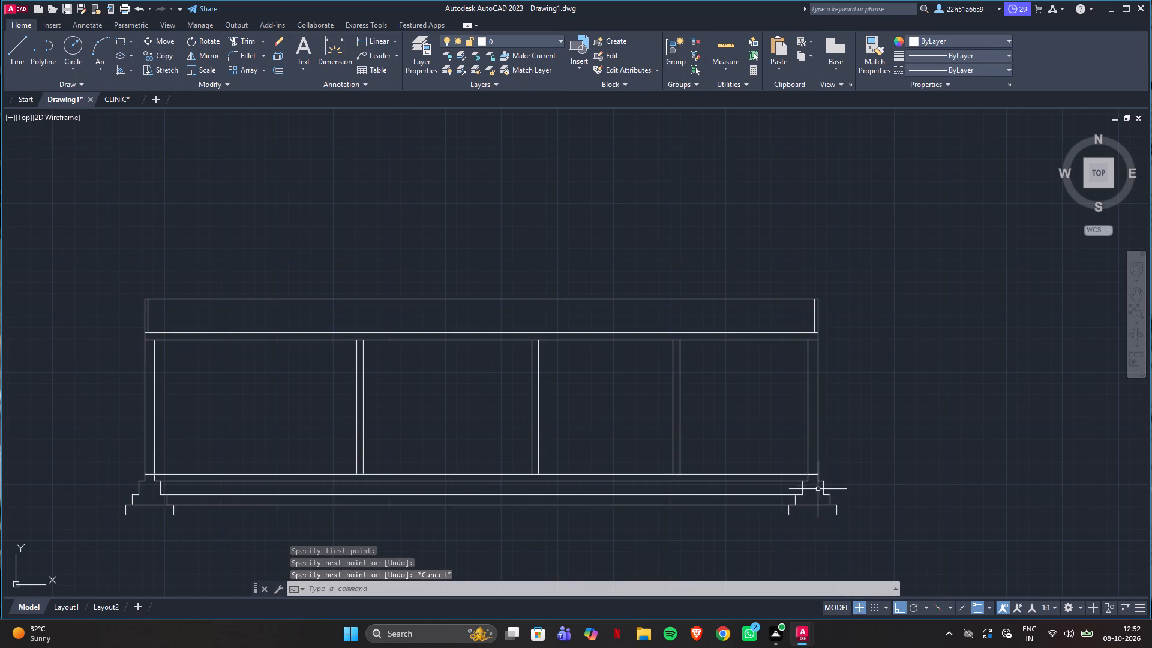
Trim the floor line segments that cross the right and left outer walls.
{"action": "scroll", "coordinate": [817, 488], "scroll_direction": "up", "scroll_amount": 3}
{"action": "type", "text": "TR"}
{"action": "key", "text": "Return"}
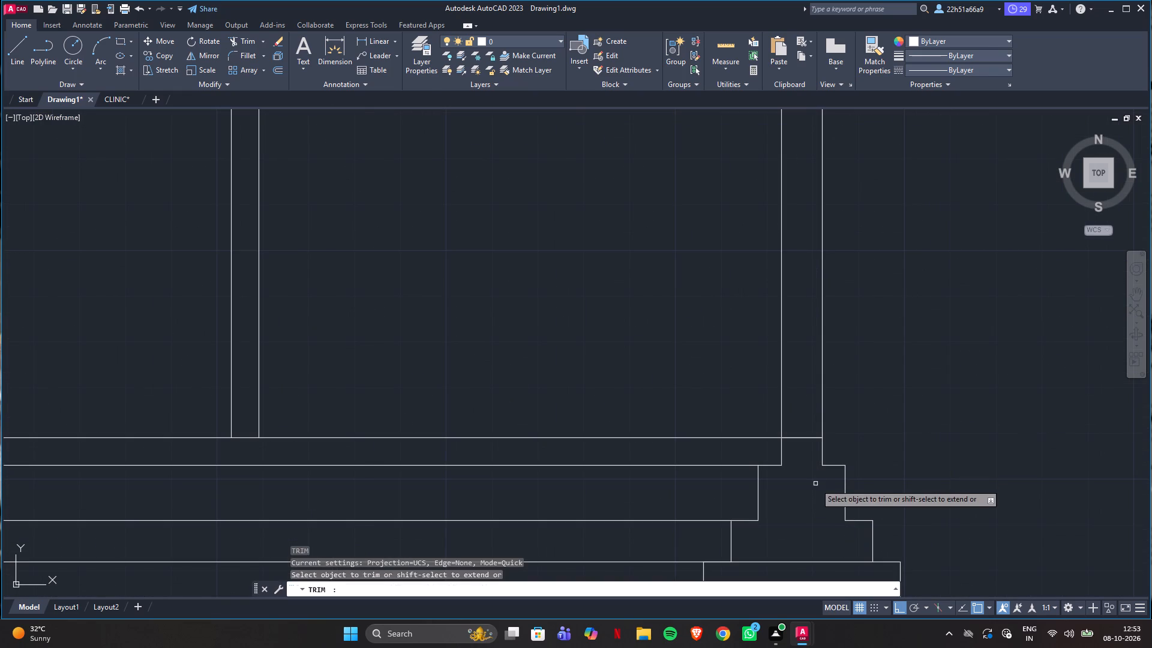
{"action": "left_click", "coordinate": [807, 437]}
{"action": "left_click", "coordinate": [807, 439]}
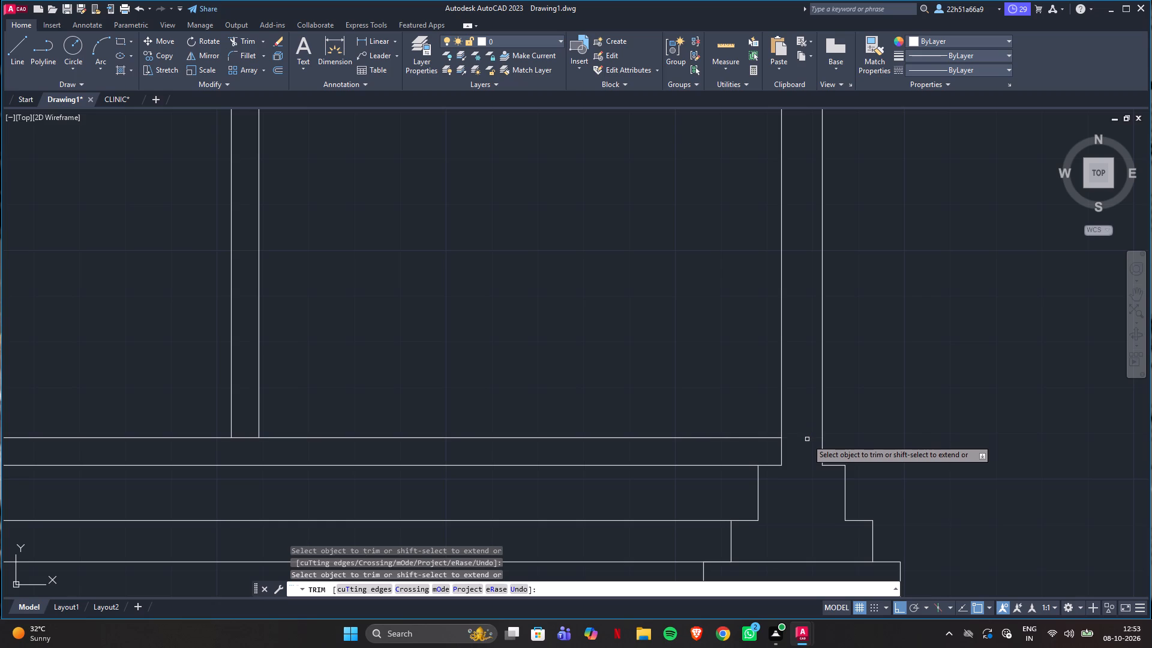
{"action": "scroll", "coordinate": [905, 406], "scroll_direction": "down", "scroll_amount": 3}
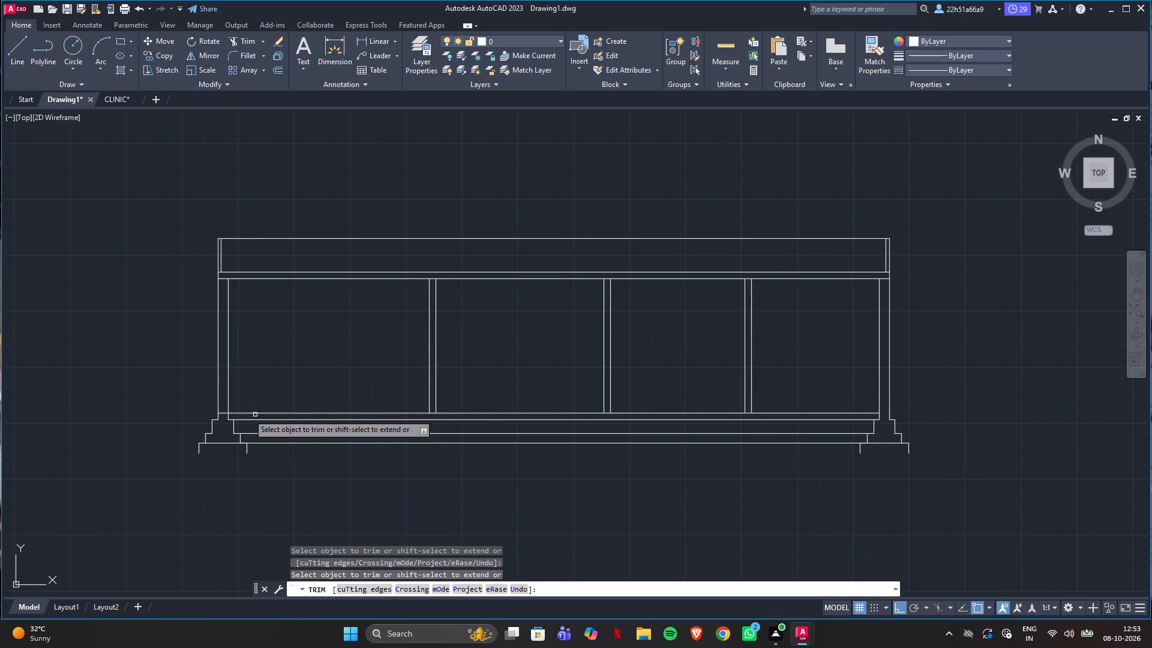
{"action": "scroll", "coordinate": [191, 413], "scroll_direction": "up", "scroll_amount": 3}
{"action": "left_click", "coordinate": [308, 415]}
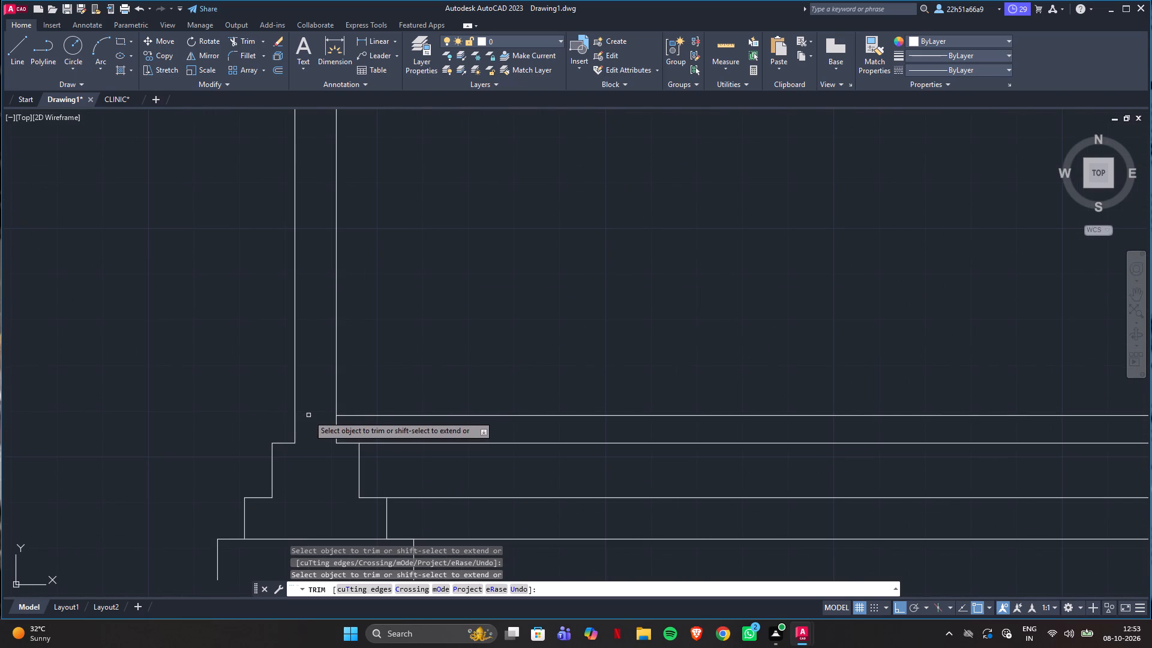
{"action": "key", "text": "Escape"}
Close the bottom of the footings with a horizontal line from the left base's outer lower corner to the right base's outer lower corner.
{"action": "scroll", "coordinate": [89, 448], "scroll_direction": "down", "scroll_amount": 2}
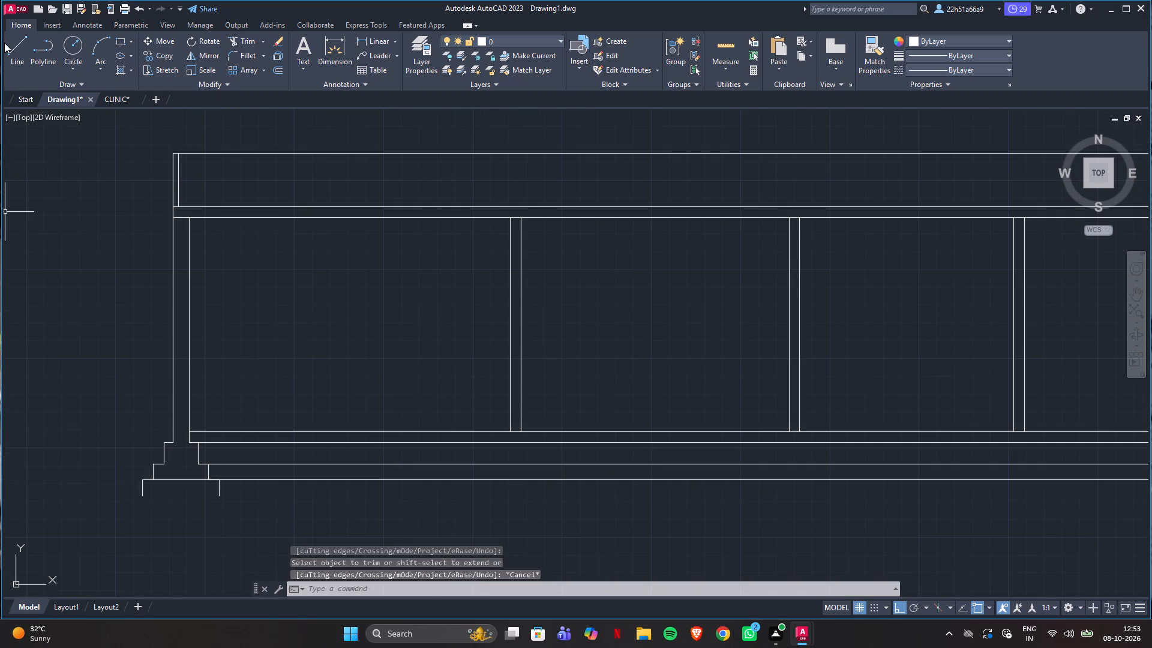
{"action": "left_click", "coordinate": [13, 53]}
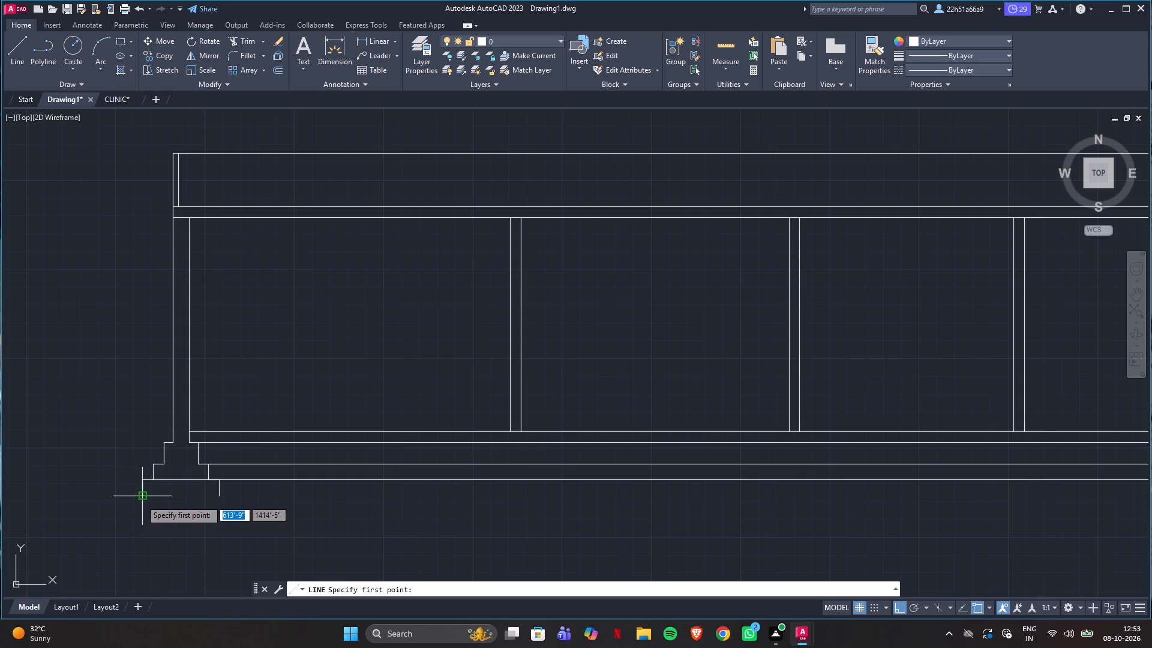
{"action": "left_click", "coordinate": [142, 499]}
{"action": "scroll", "coordinate": [128, 520], "scroll_direction": "down", "scroll_amount": 2}
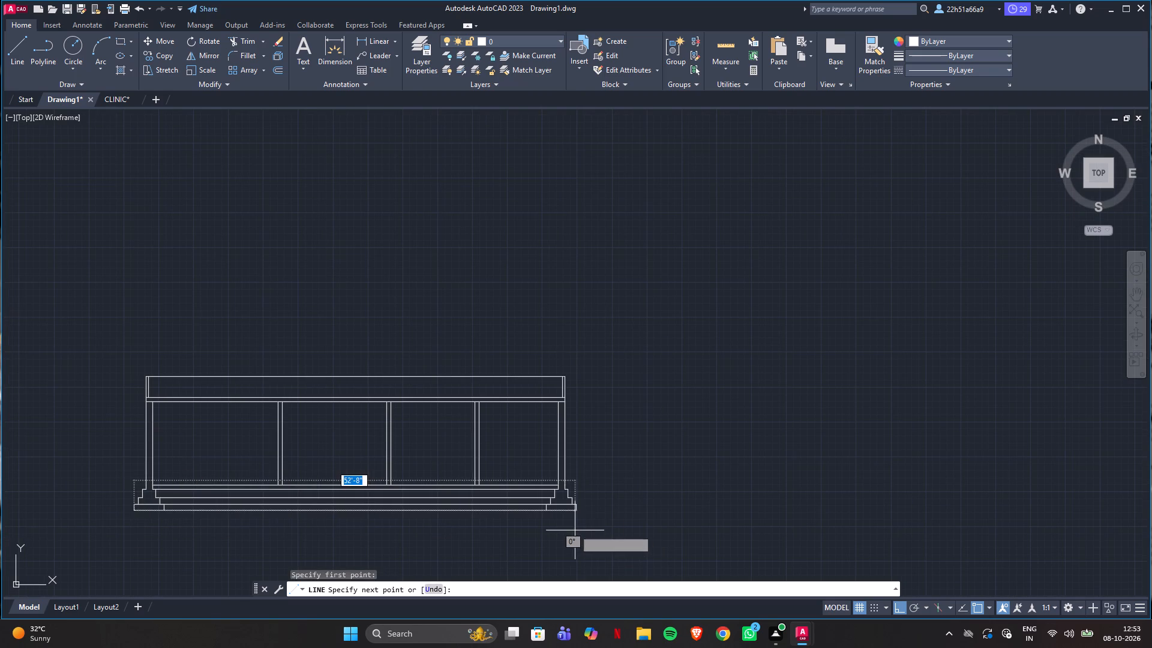
{"action": "left_click", "coordinate": [577, 512]}
{"action": "key", "text": "Escape"}
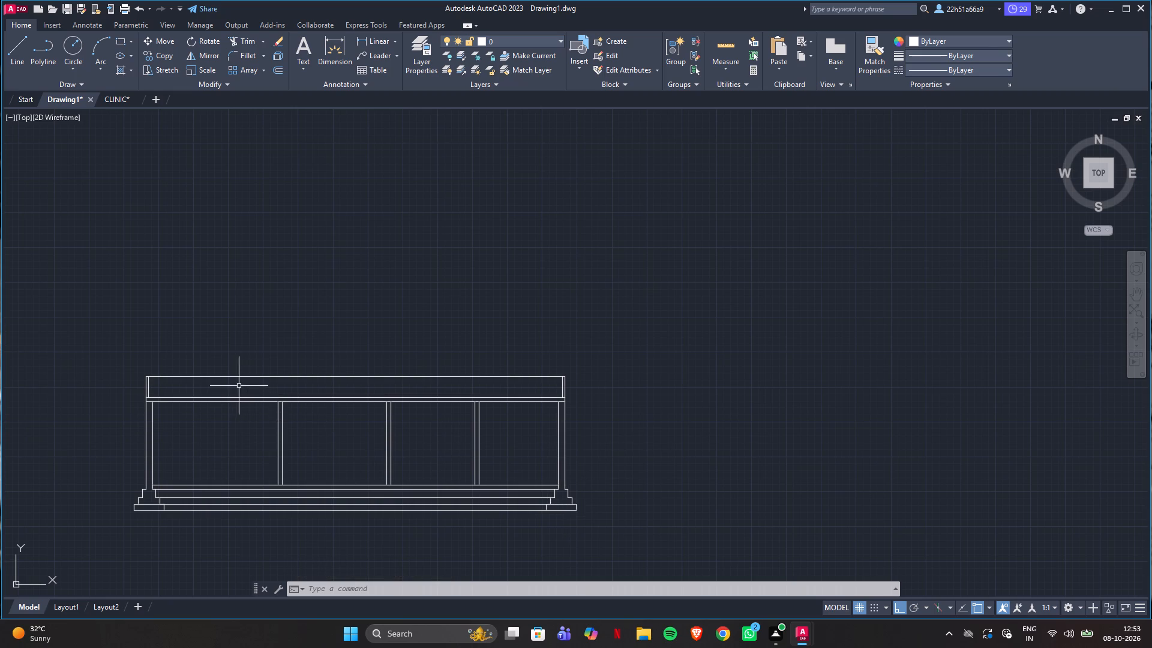
{"action": "scroll", "coordinate": [274, 545], "scroll_direction": "up", "scroll_amount": 1}
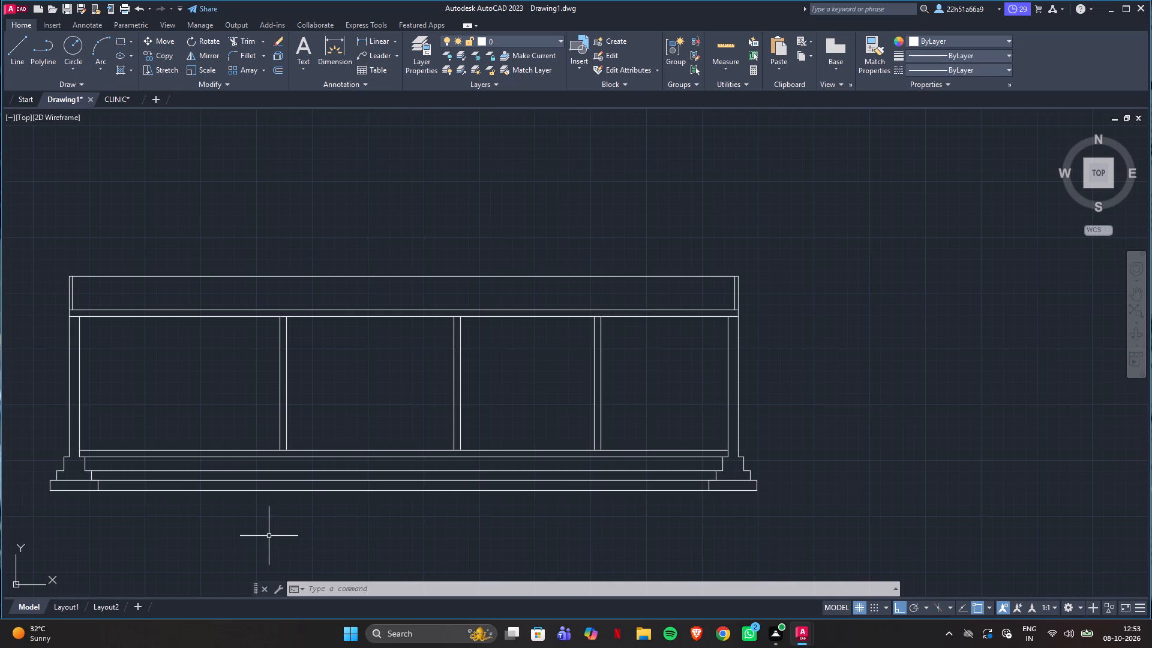
Trim the bottom closing line between the left and right footing bases of the section.
{"action": "key", "text": "t"}
{"action": "key", "text": "r"}
{"action": "key", "text": "Return"}
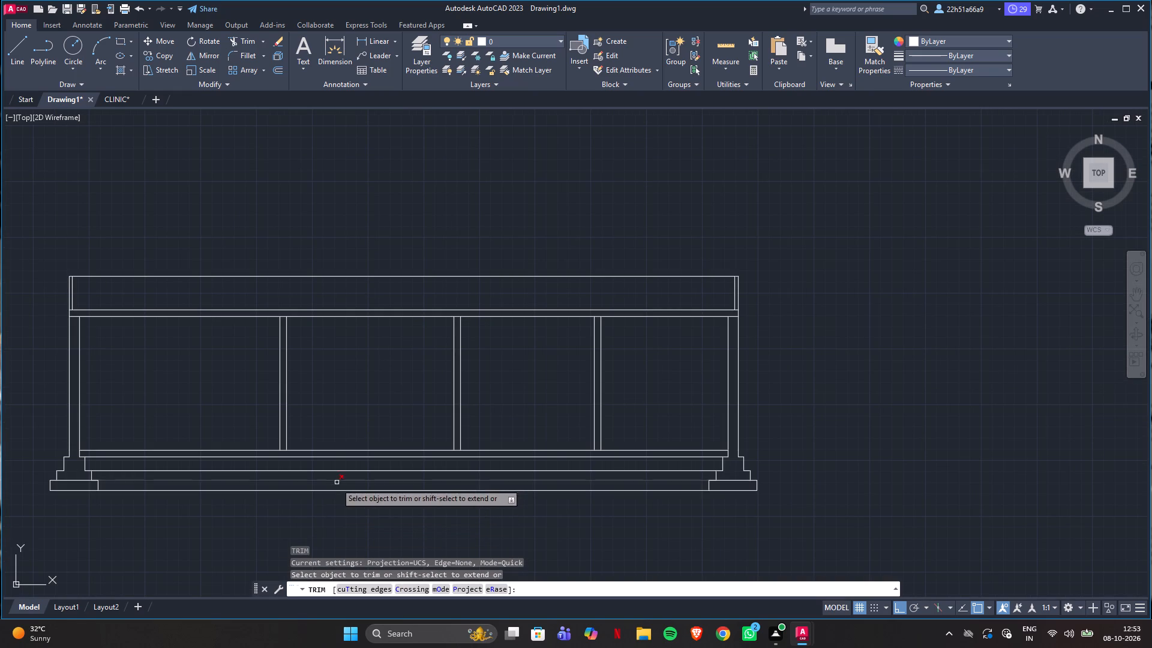
{"action": "left_click", "coordinate": [332, 491]}
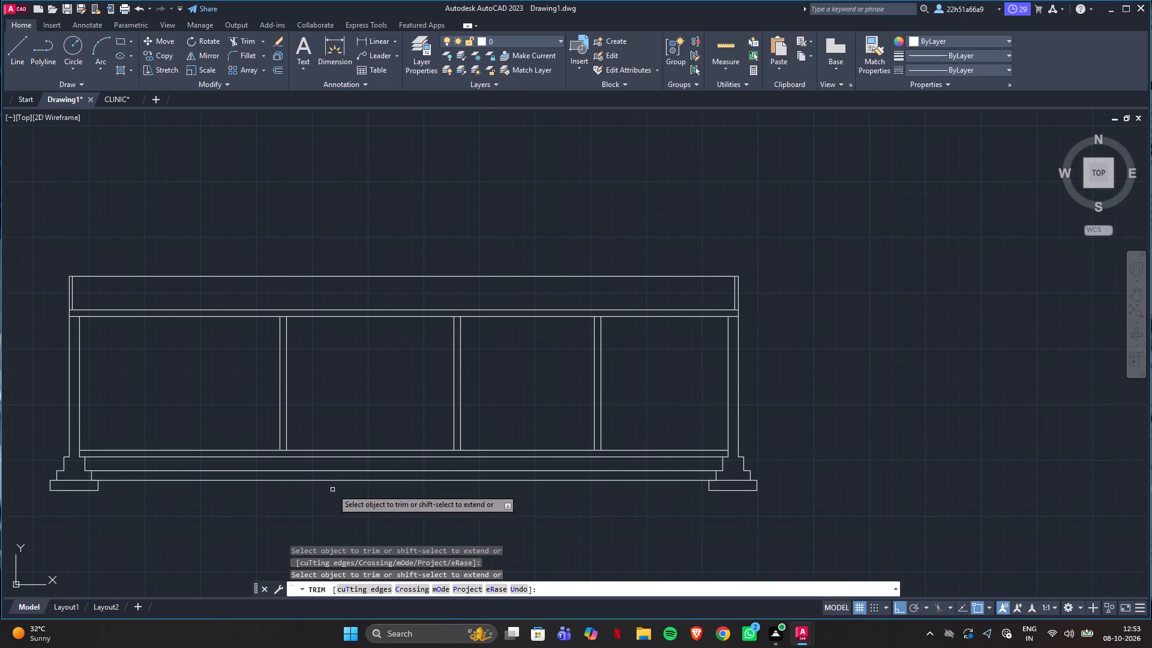
{"action": "key", "text": "Escape"}
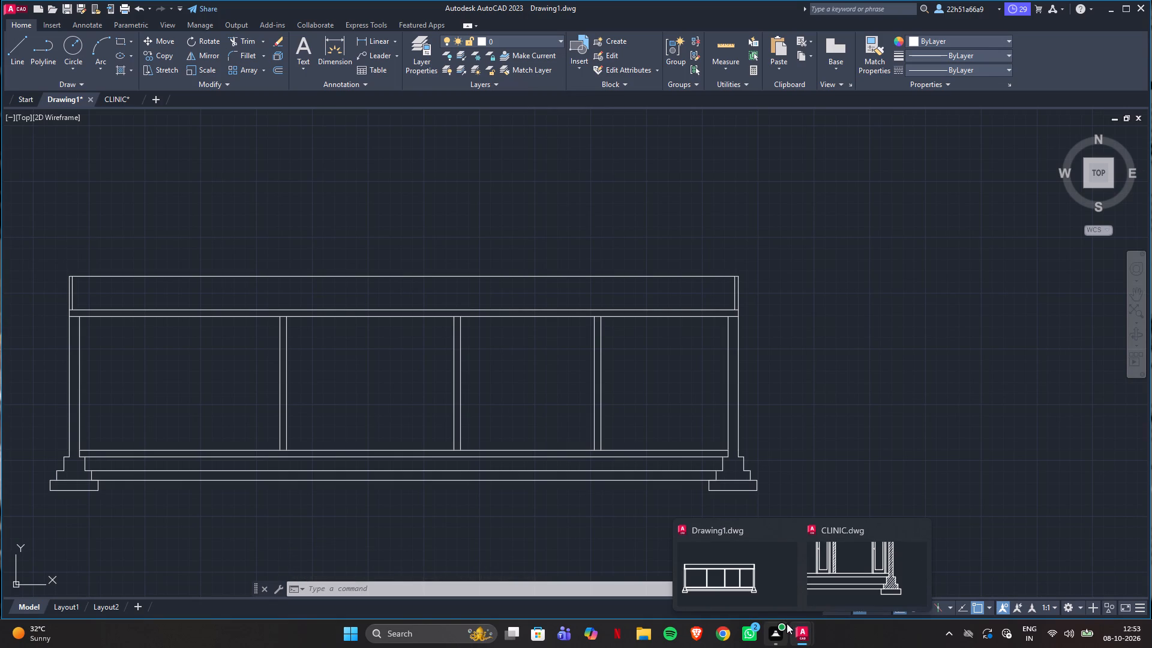
{"action": "key", "text": "Escape"}
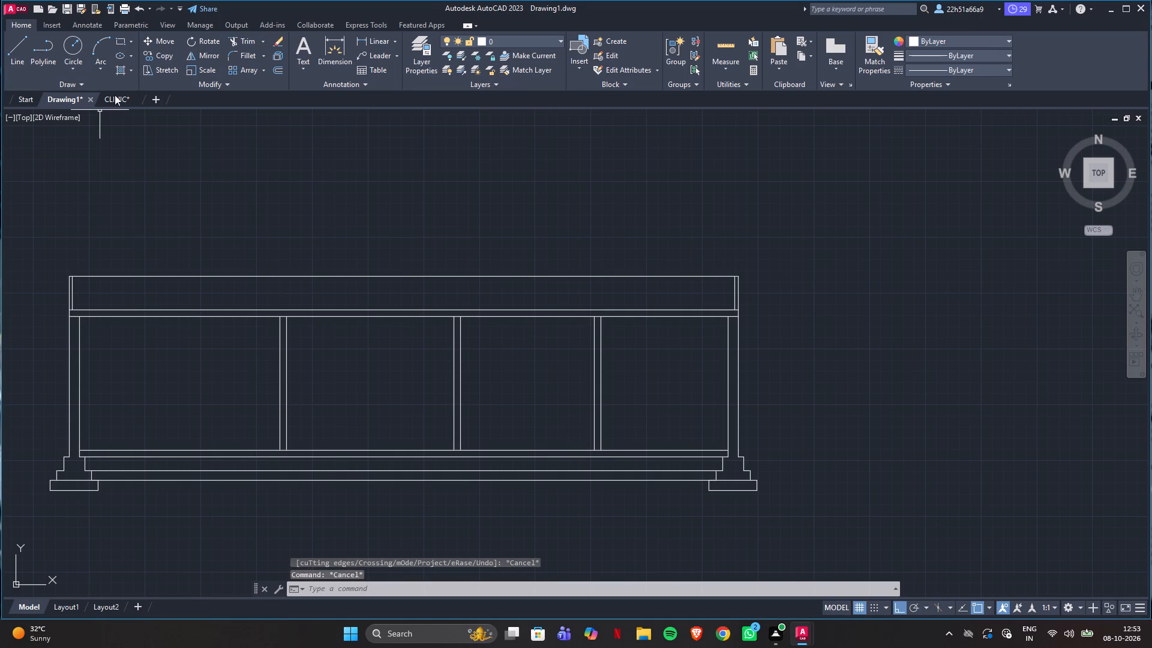
Copy the rightmost section door from CLINIC into Drawing1, placing it on the floor line of the right bay near the outer wall.
{"action": "left_click", "coordinate": [115, 98]}
{"action": "scroll", "coordinate": [568, 539], "scroll_direction": "down", "scroll_amount": 2}
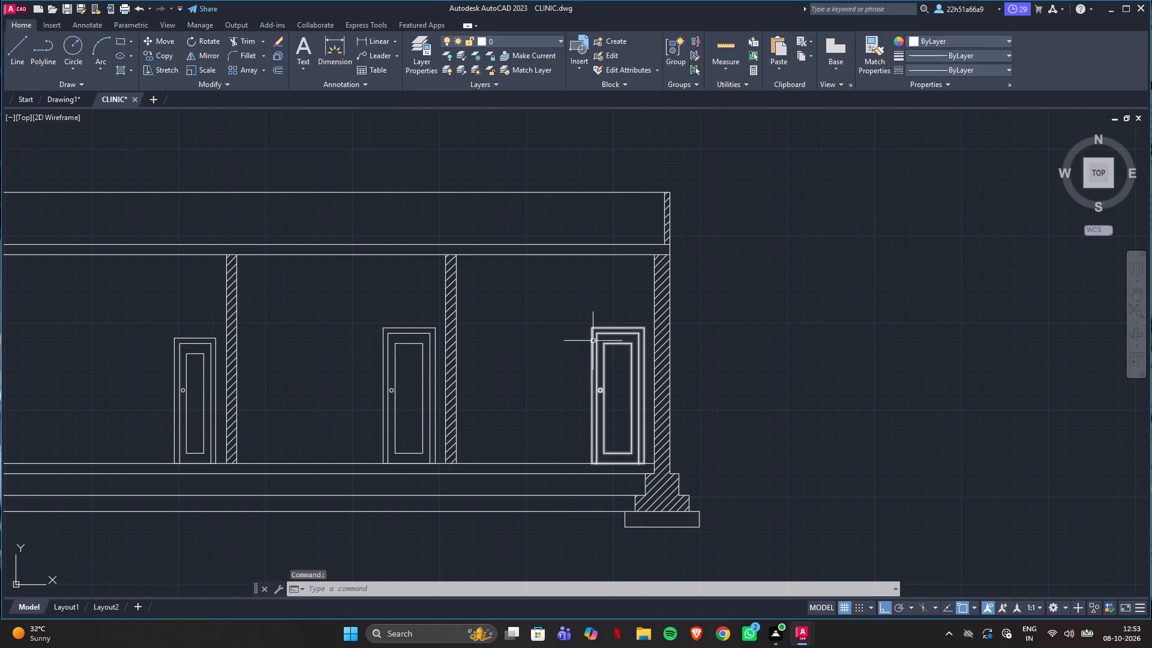
{"action": "left_click", "coordinate": [595, 348]}
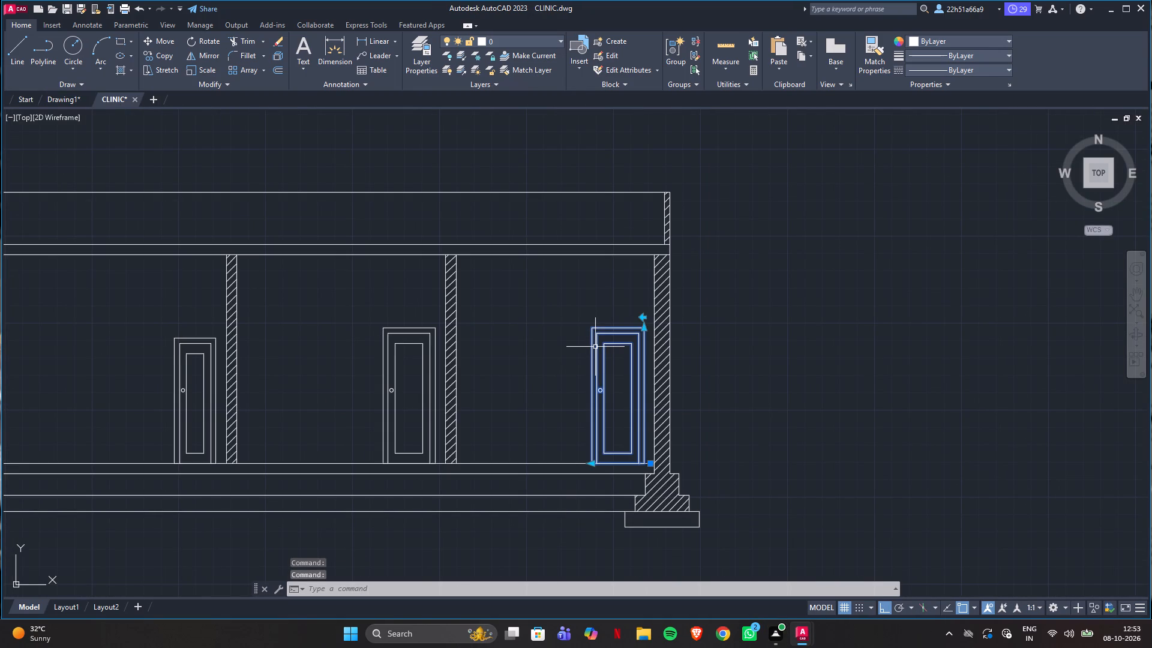
{"action": "key", "text": "ctrl+c"}
{"action": "left_click", "coordinate": [53, 100]}
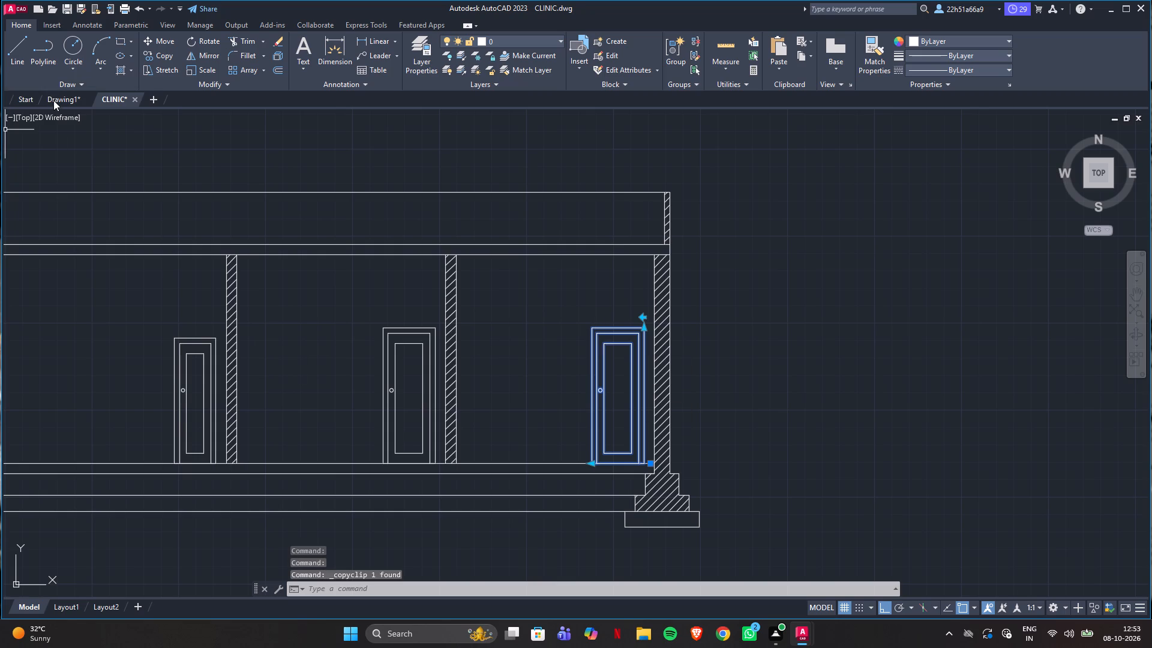
{"action": "key", "text": "ctrl+v"}
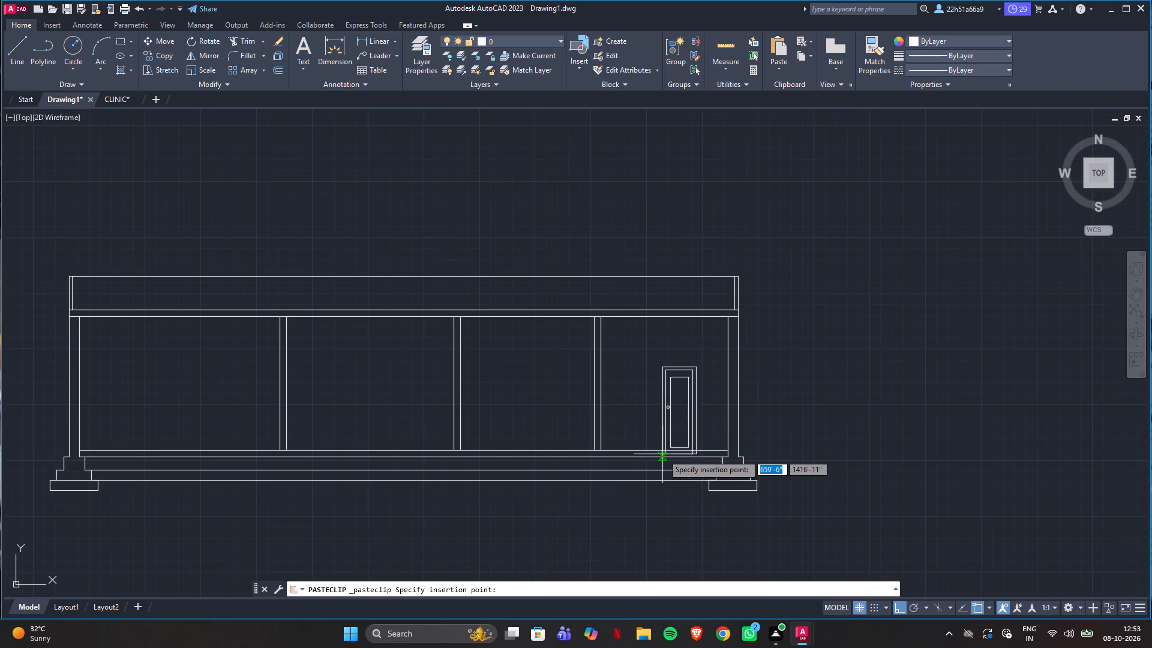
{"action": "scroll", "coordinate": [680, 452], "scroll_direction": "up", "scroll_amount": 1}
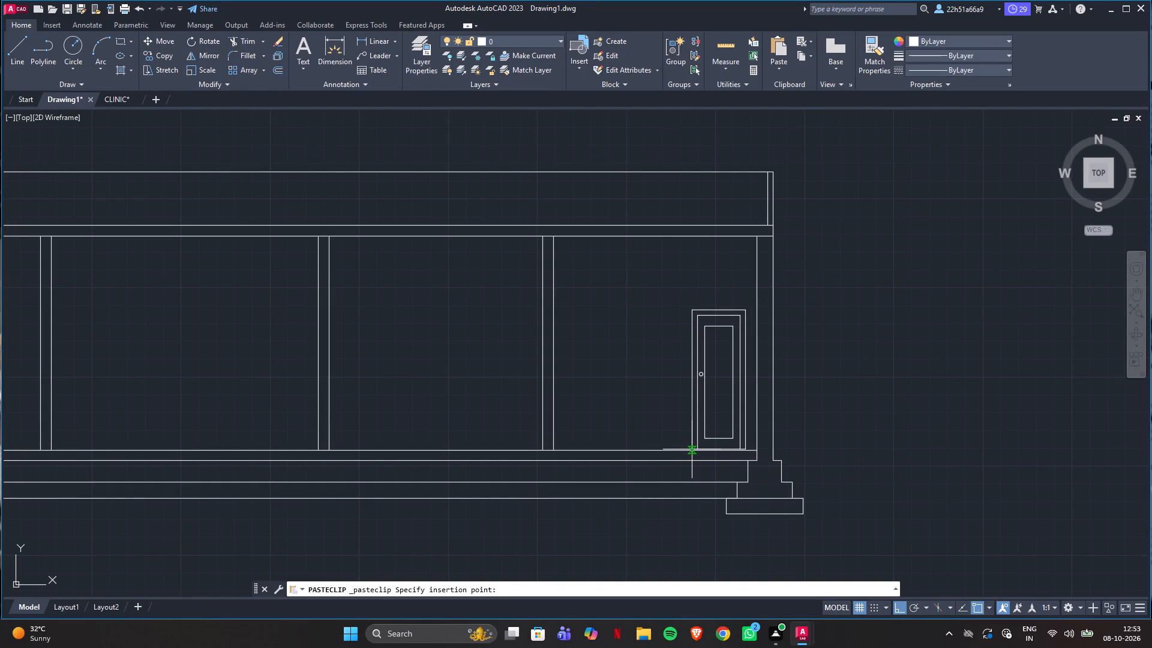
{"action": "left_click", "coordinate": [692, 450]}
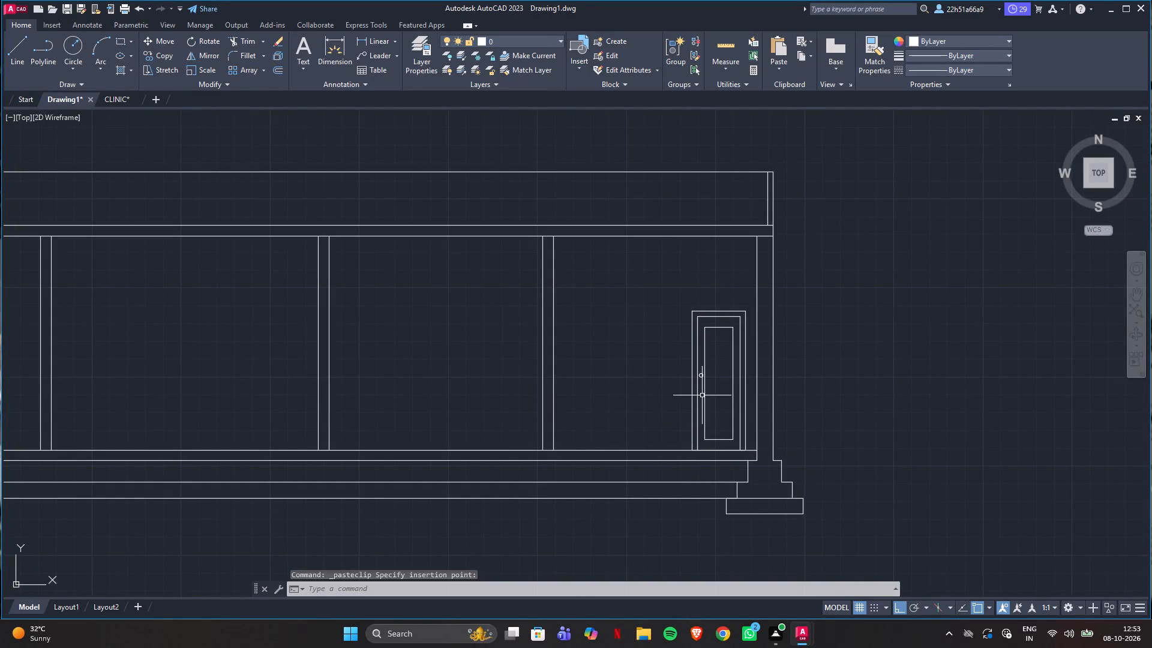
Copy the door into the two middle bays, using the outer wall's inner floor corner as base and matching the interior walls' left faces.
{"action": "left_click", "coordinate": [697, 389]}
{"action": "type", "text": "CO"}
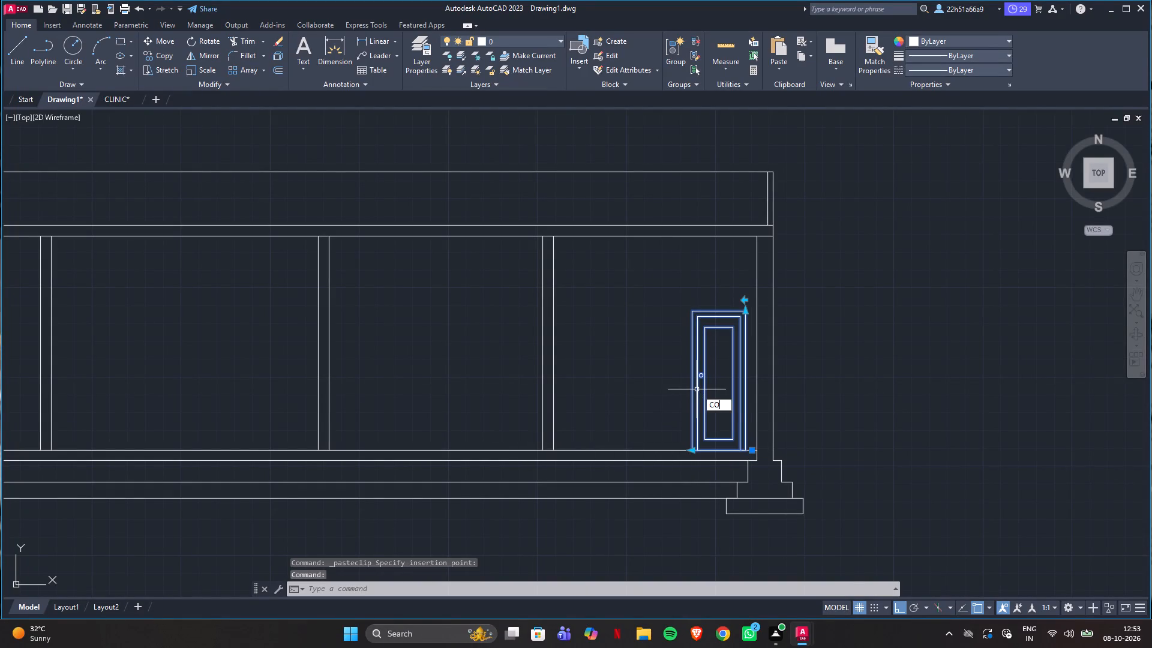
{"action": "key", "text": "Return"}
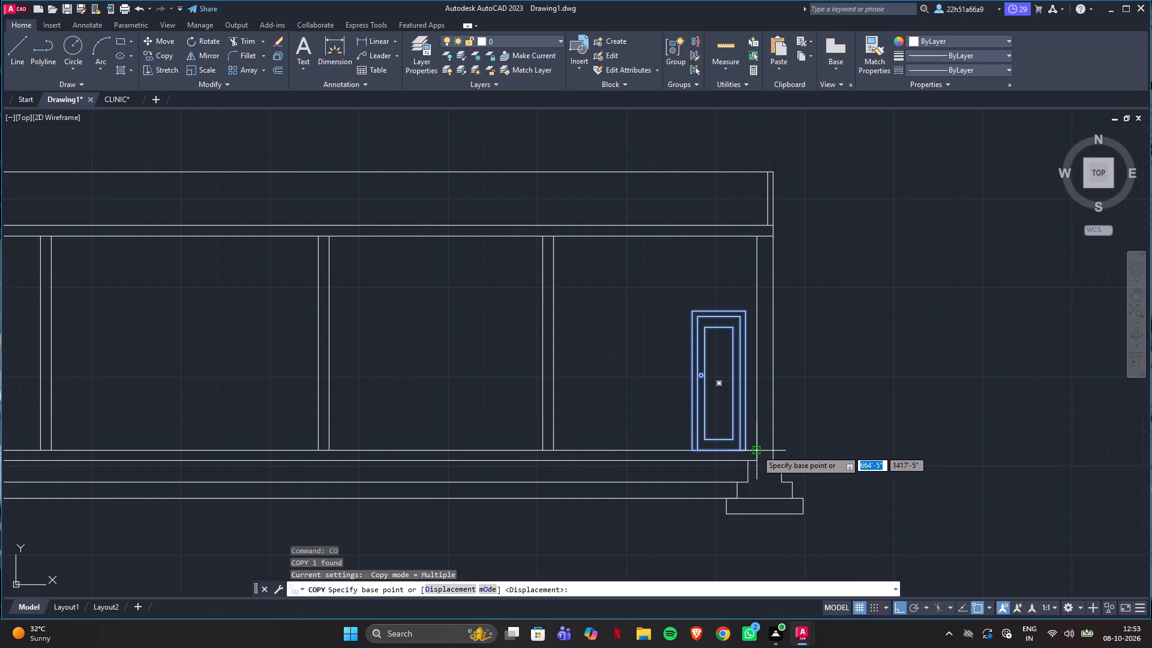
{"action": "left_click", "coordinate": [757, 450]}
{"action": "left_click", "coordinate": [543, 450]}
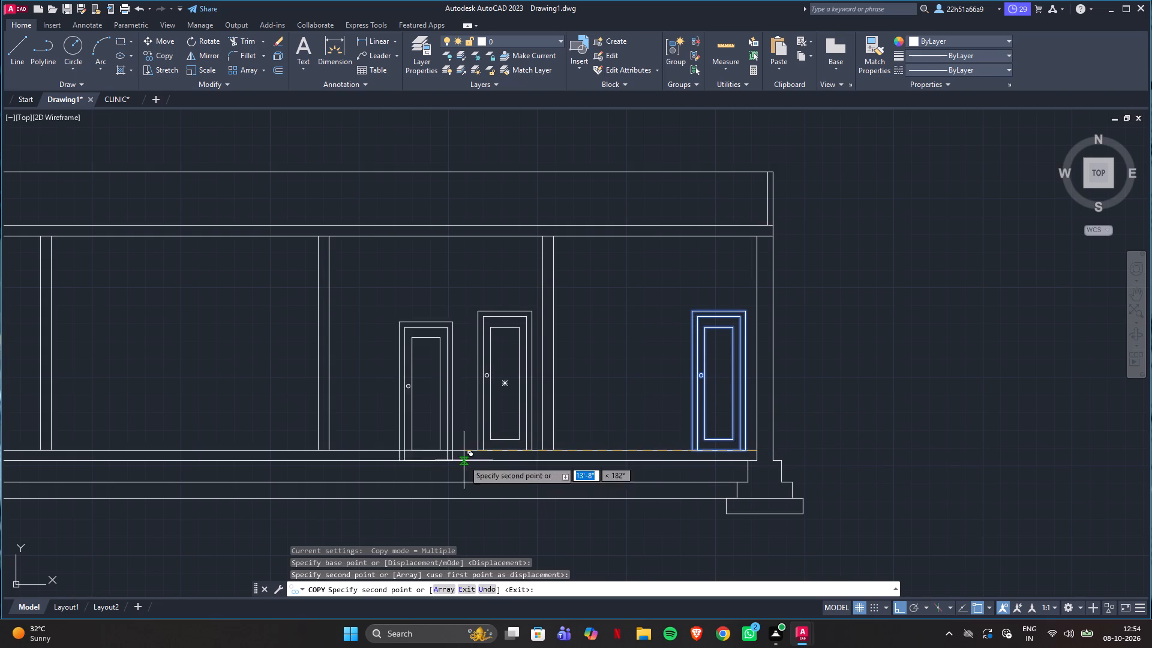
{"action": "left_click", "coordinate": [317, 448]}
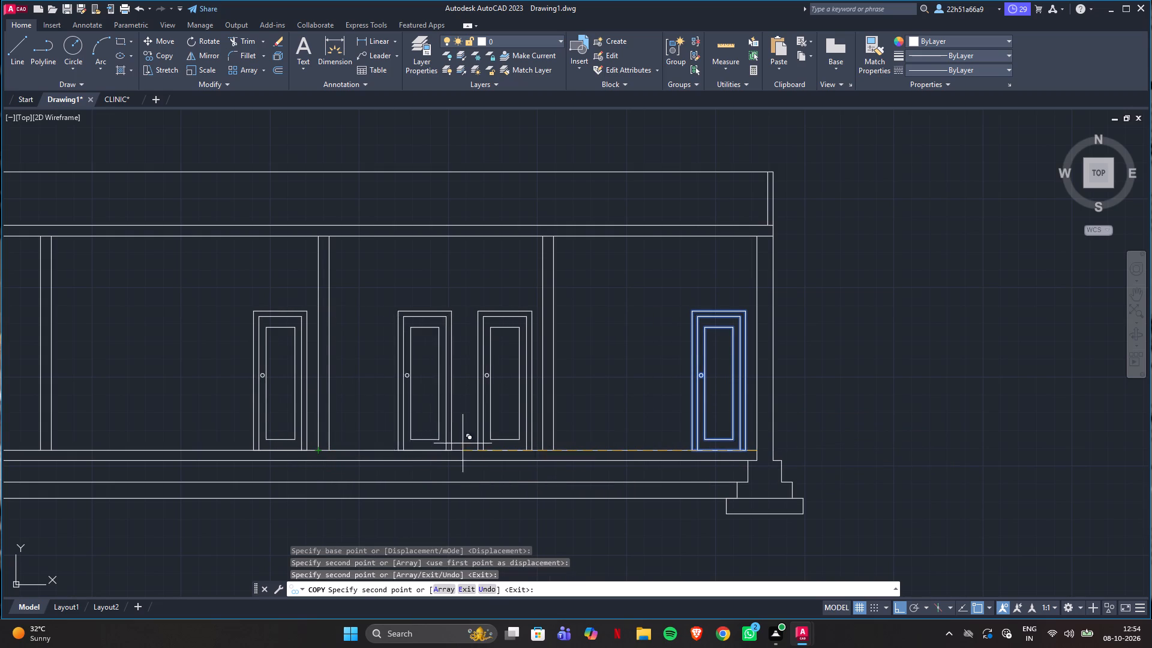
{"action": "key", "text": "Escape"}
Hatch the three interior walls and both outer walls with their stepped footings using ANSI31 at scale 5.
{"action": "scroll", "coordinate": [485, 406], "scroll_direction": "down", "scroll_amount": 2}
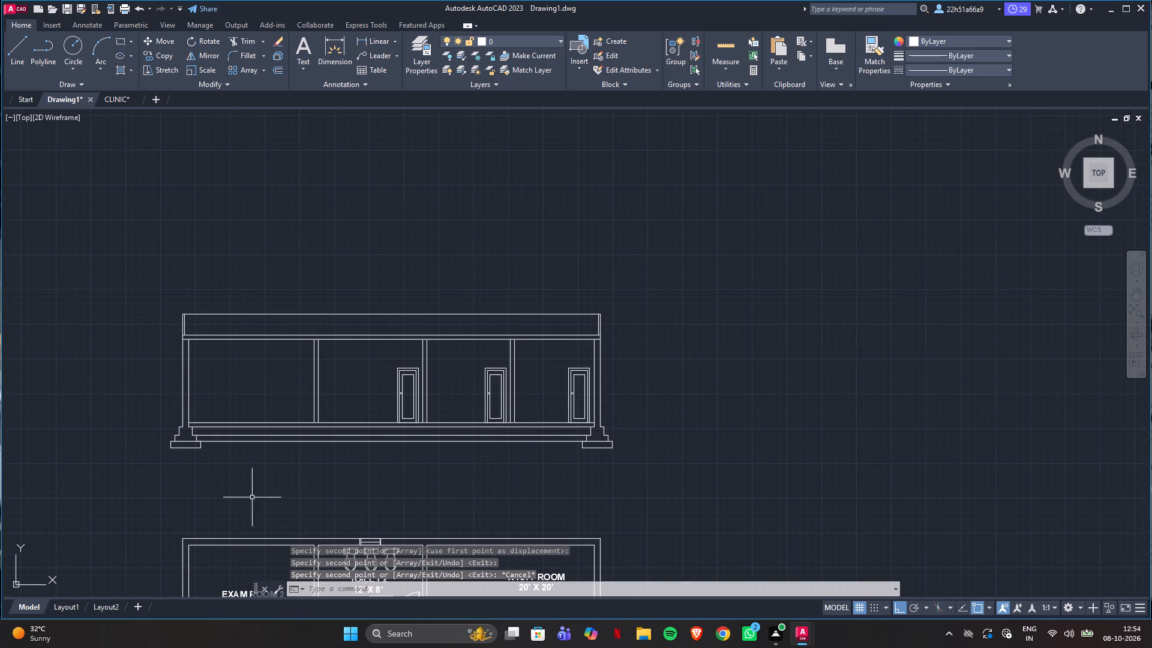
{"action": "scroll", "coordinate": [389, 404], "scroll_direction": "up", "scroll_amount": 1}
{"action": "scroll", "coordinate": [637, 440], "scroll_direction": "up", "scroll_amount": 1}
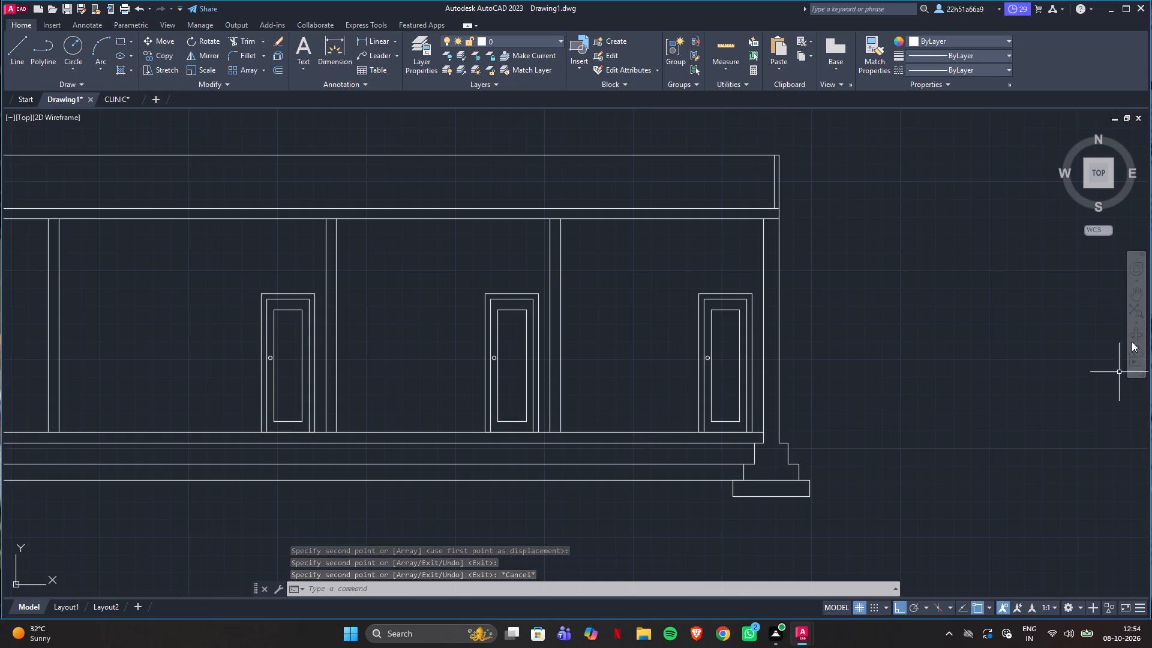
{"action": "left_click", "coordinate": [118, 70]}
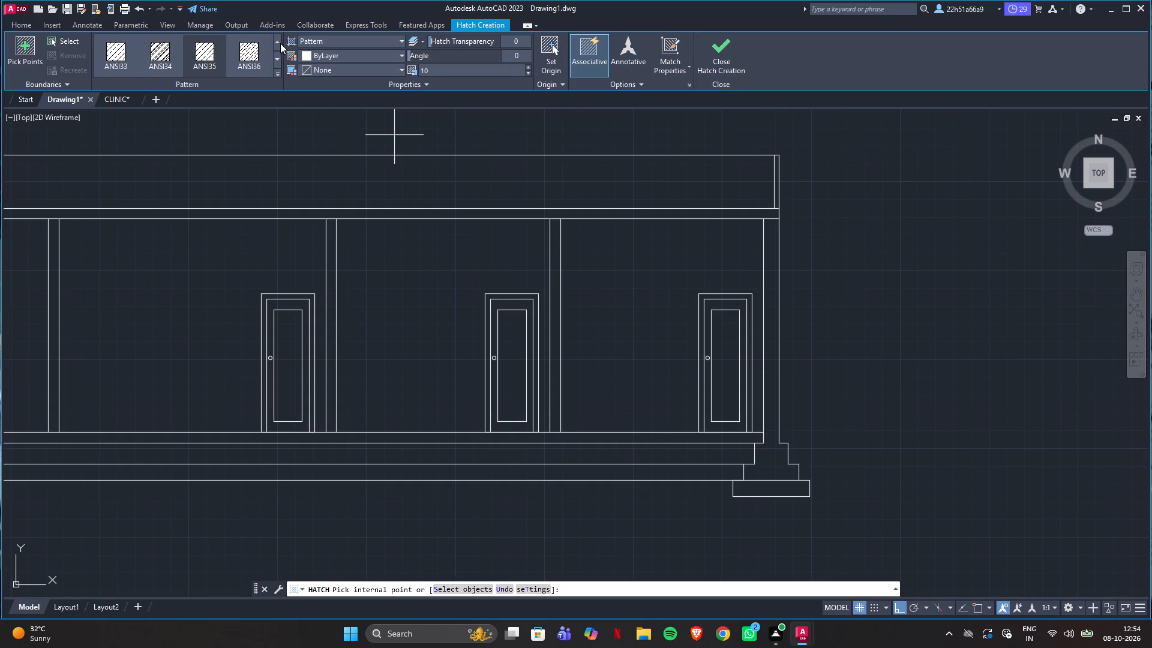
{"action": "left_click", "coordinate": [278, 43]}
{"action": "left_click", "coordinate": [214, 55]}
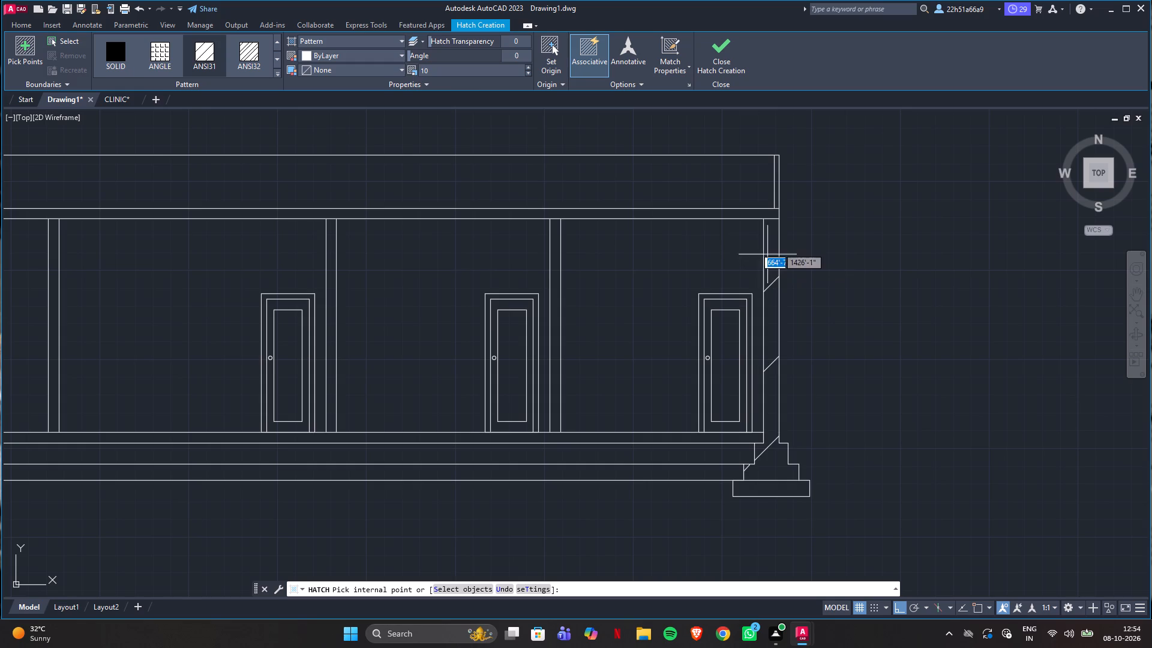
{"action": "left_click", "coordinate": [450, 68]}
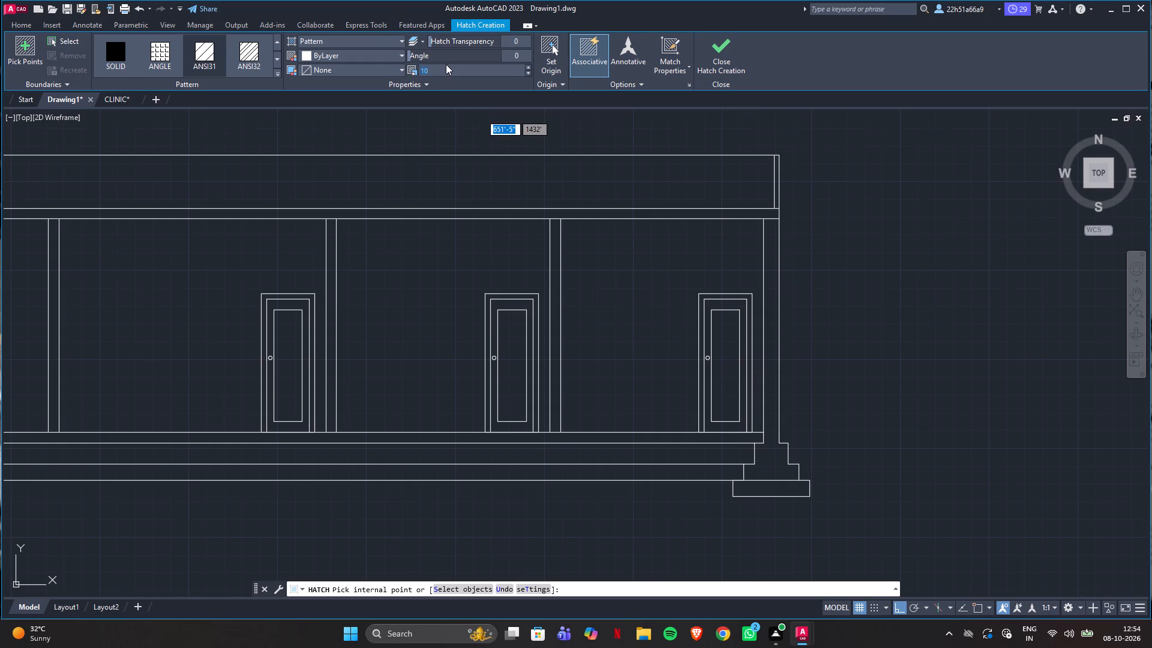
{"action": "key", "text": "5"}
{"action": "key", "text": "Return"}
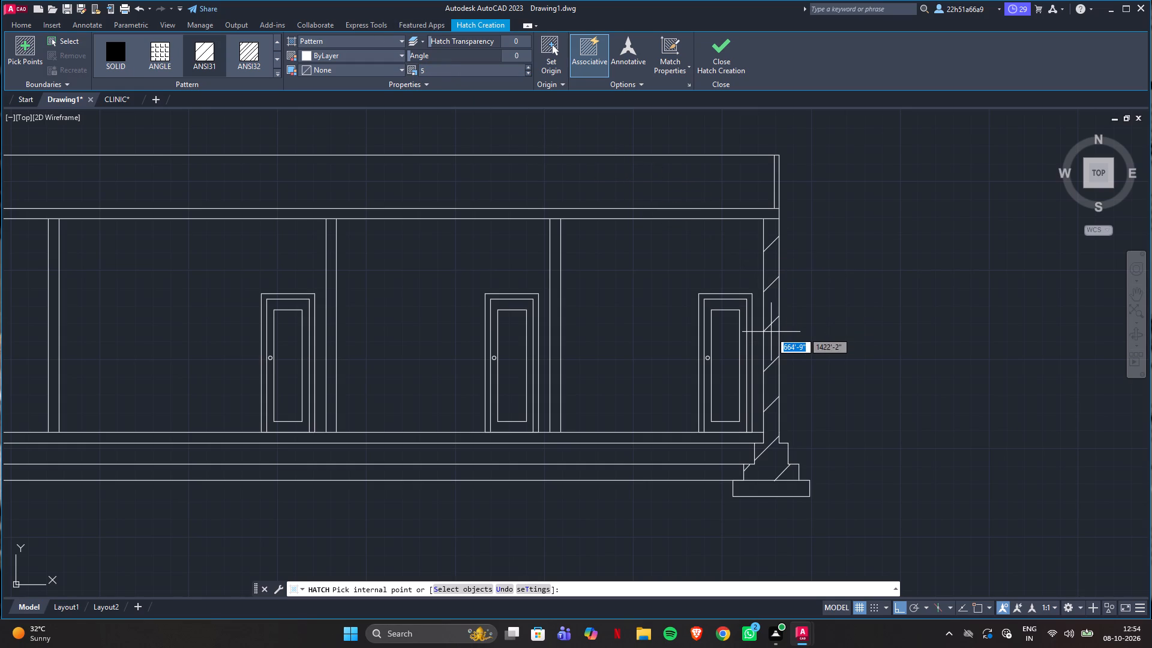
{"action": "scroll", "coordinate": [776, 328], "scroll_direction": "down", "scroll_amount": 2}
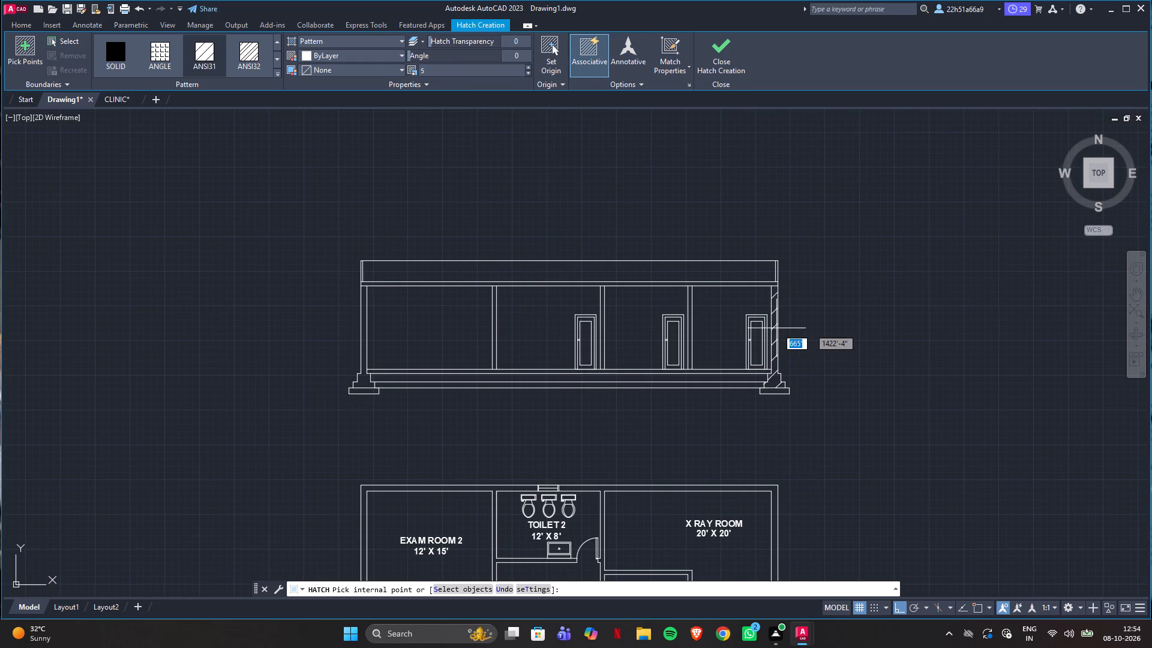
{"action": "left_click", "coordinate": [777, 328]}
{"action": "left_click", "coordinate": [689, 293]}
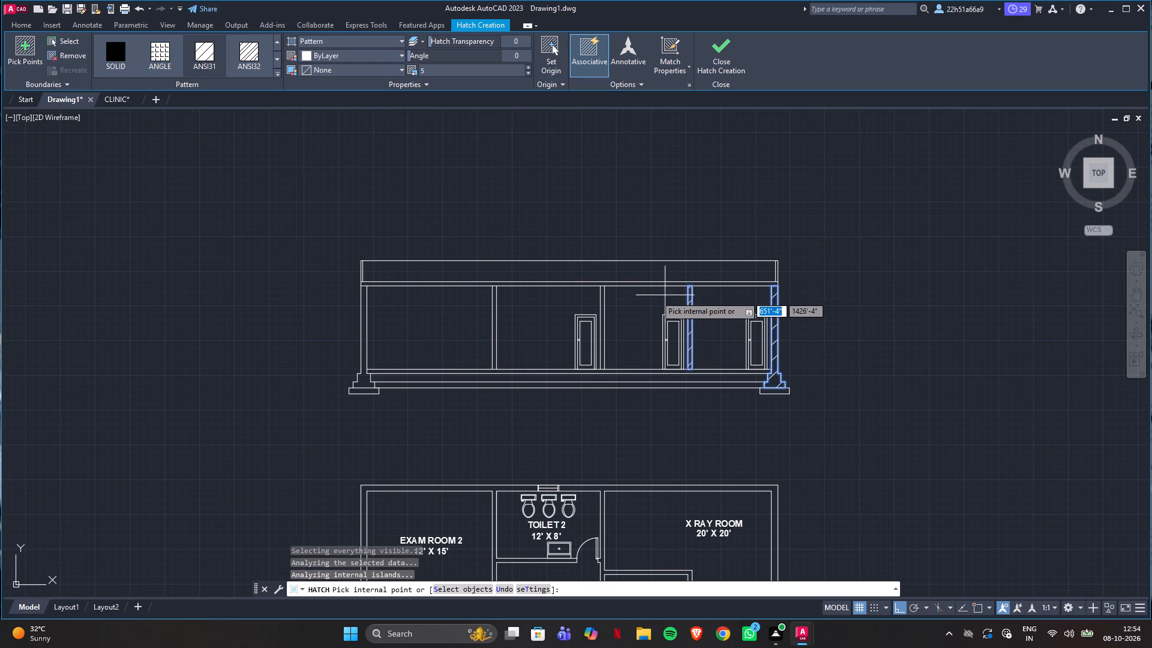
{"action": "left_click", "coordinate": [604, 298]}
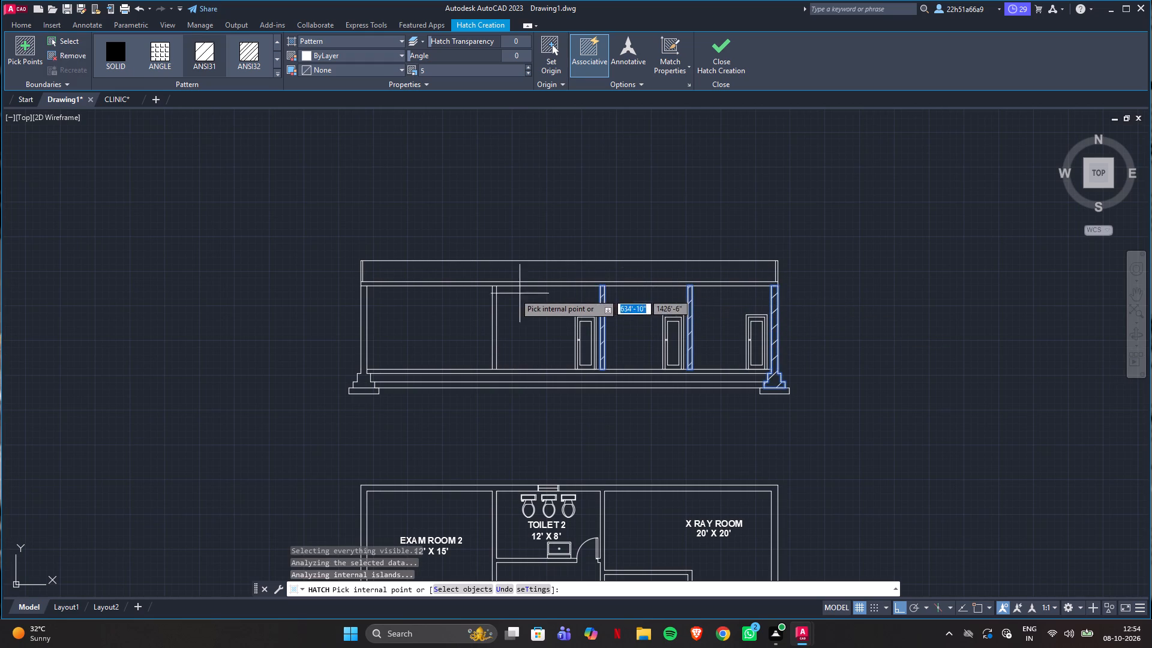
{"action": "left_click", "coordinate": [495, 304]}
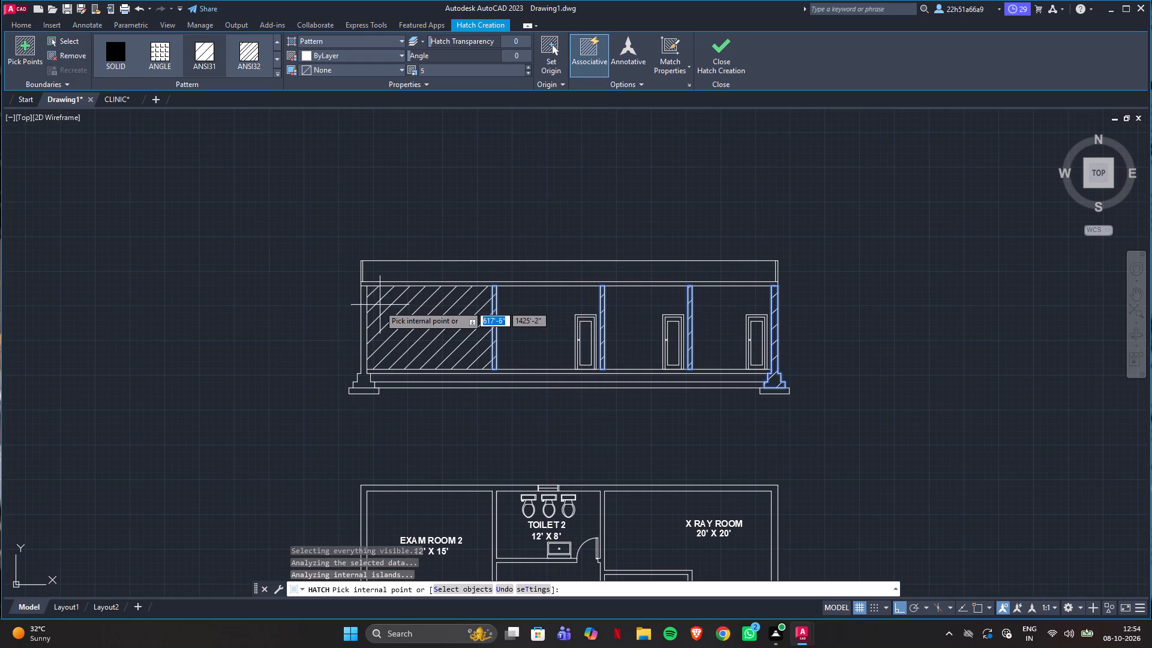
{"action": "left_click", "coordinate": [362, 313]}
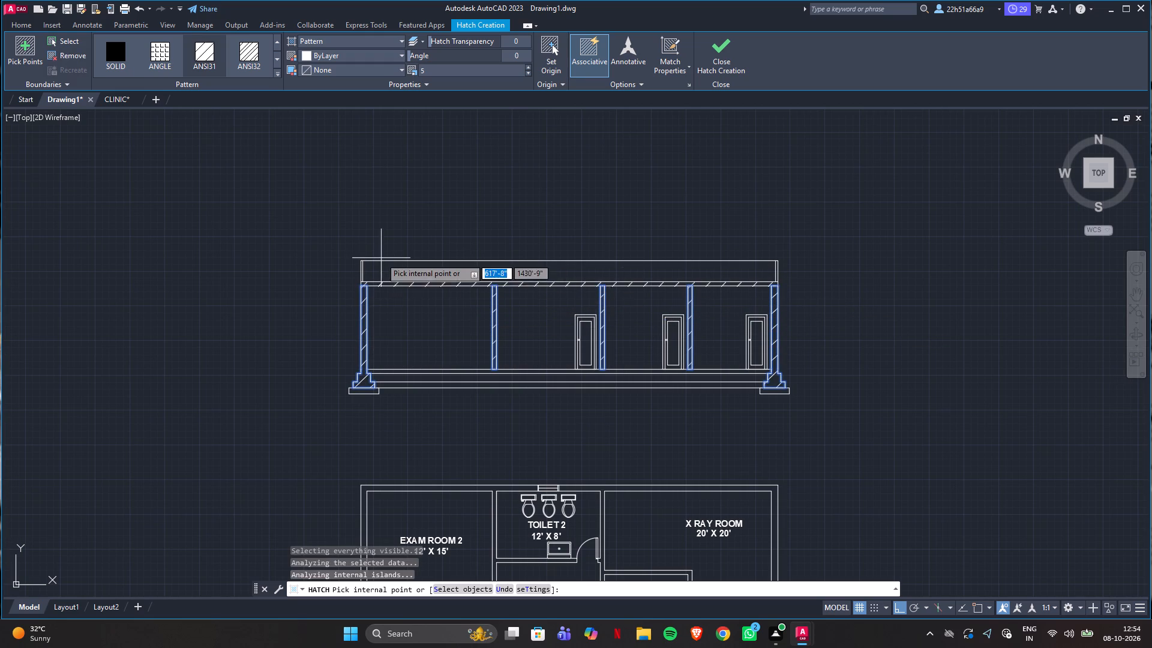
Add the same hatch to the left and right parapet walls above the roof slab and finish the hatch.
{"action": "scroll", "coordinate": [361, 274], "scroll_direction": "up", "scroll_amount": 3}
{"action": "left_click", "coordinate": [367, 272]}
{"action": "scroll", "coordinate": [263, 266], "scroll_direction": "down", "scroll_amount": 2}
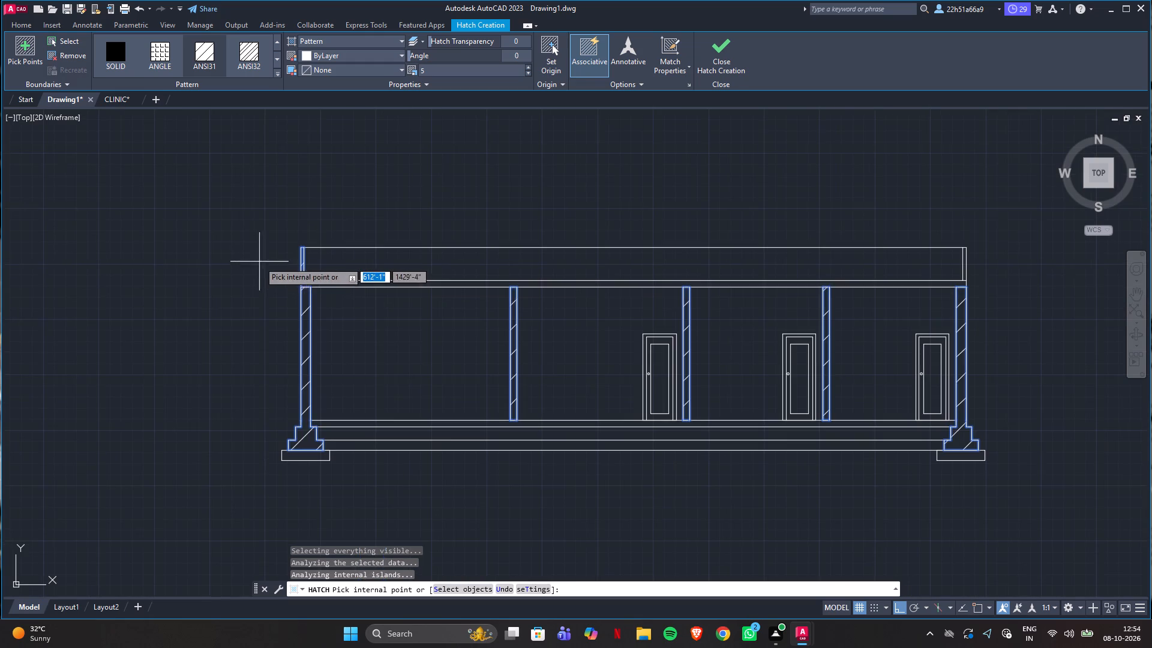
{"action": "left_click", "coordinate": [965, 265]}
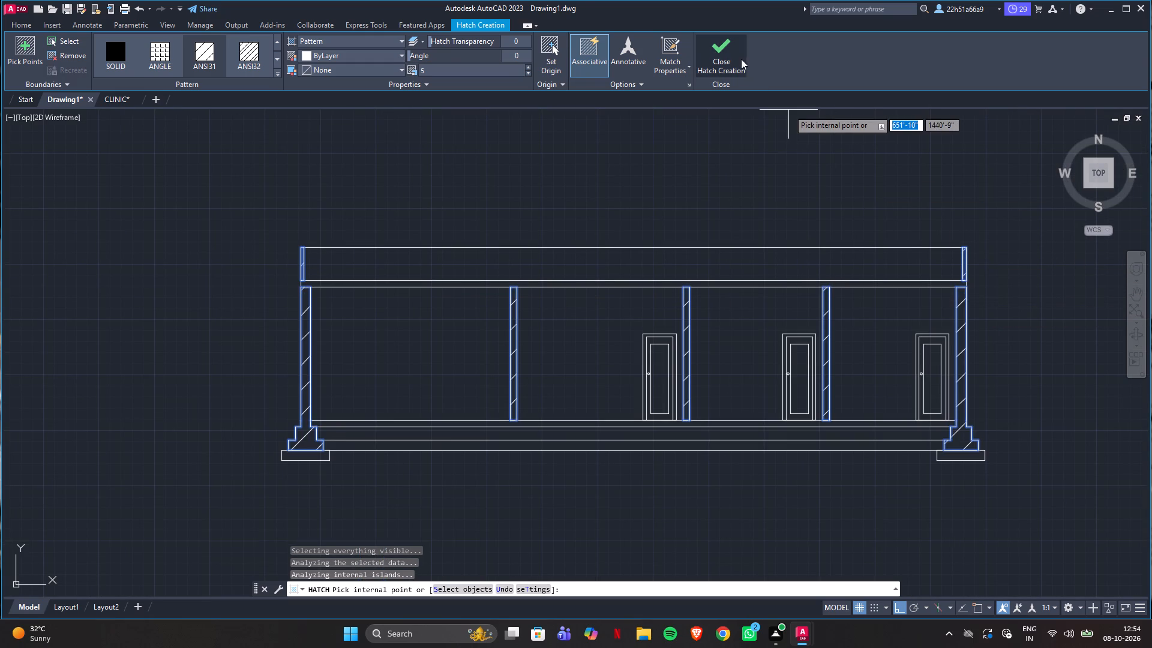
{"action": "left_click", "coordinate": [730, 55]}
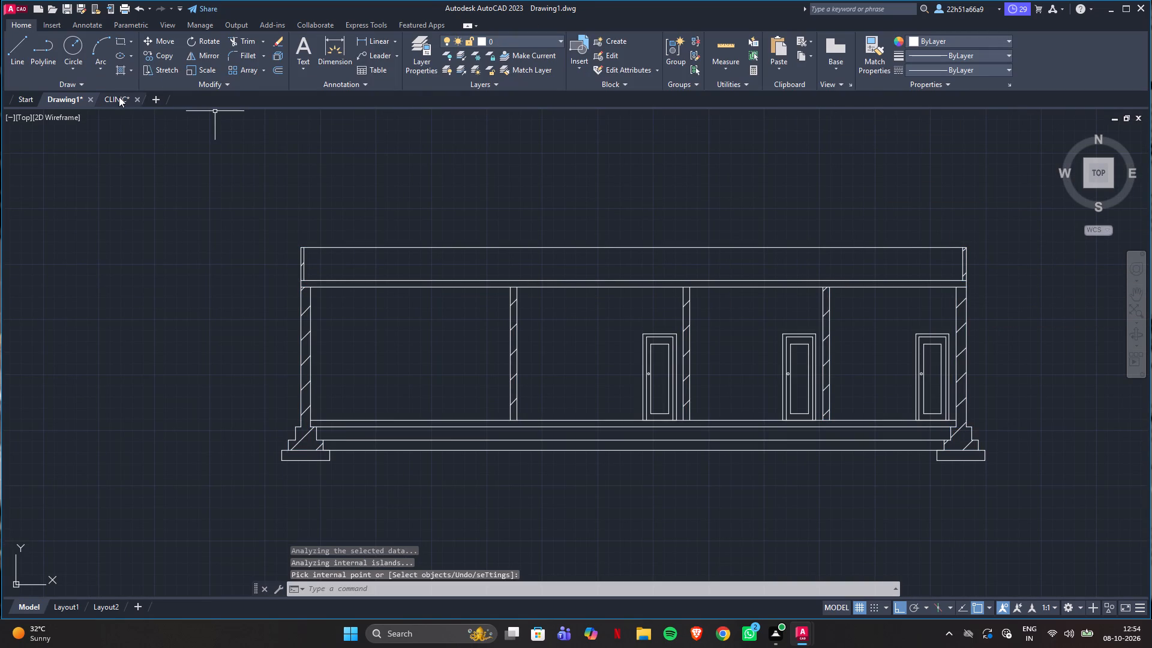
Check the CLINIC layout, then draw a border rectangle about 74'-10" by 141'-4" around the section, plan and elevation in Drawing1.
{"action": "left_click", "coordinate": [119, 97]}
{"action": "scroll", "coordinate": [529, 288], "scroll_direction": "down", "scroll_amount": 3}
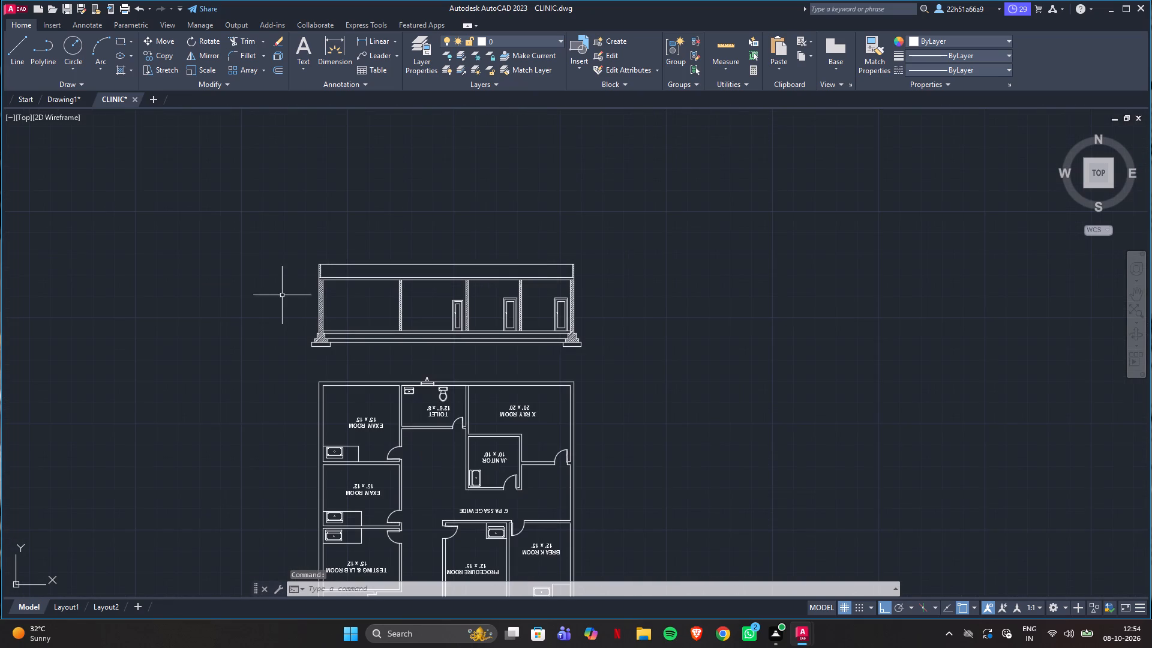
{"action": "left_click", "coordinate": [62, 98]}
{"action": "scroll", "coordinate": [455, 364], "scroll_direction": "down", "scroll_amount": 1}
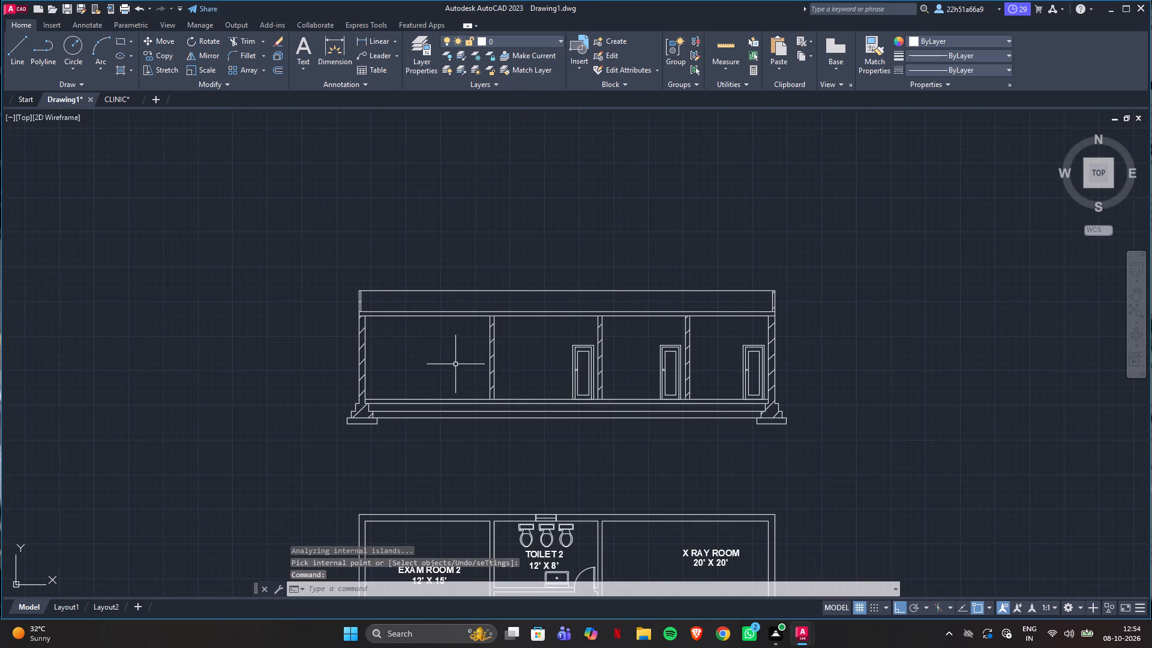
{"action": "scroll", "coordinate": [584, 347], "scroll_direction": "down", "scroll_amount": 3}
{"action": "scroll", "coordinate": [680, 389], "scroll_direction": "down", "scroll_amount": 2}
{"action": "scroll", "coordinate": [672, 488], "scroll_direction": "up", "scroll_amount": 2}
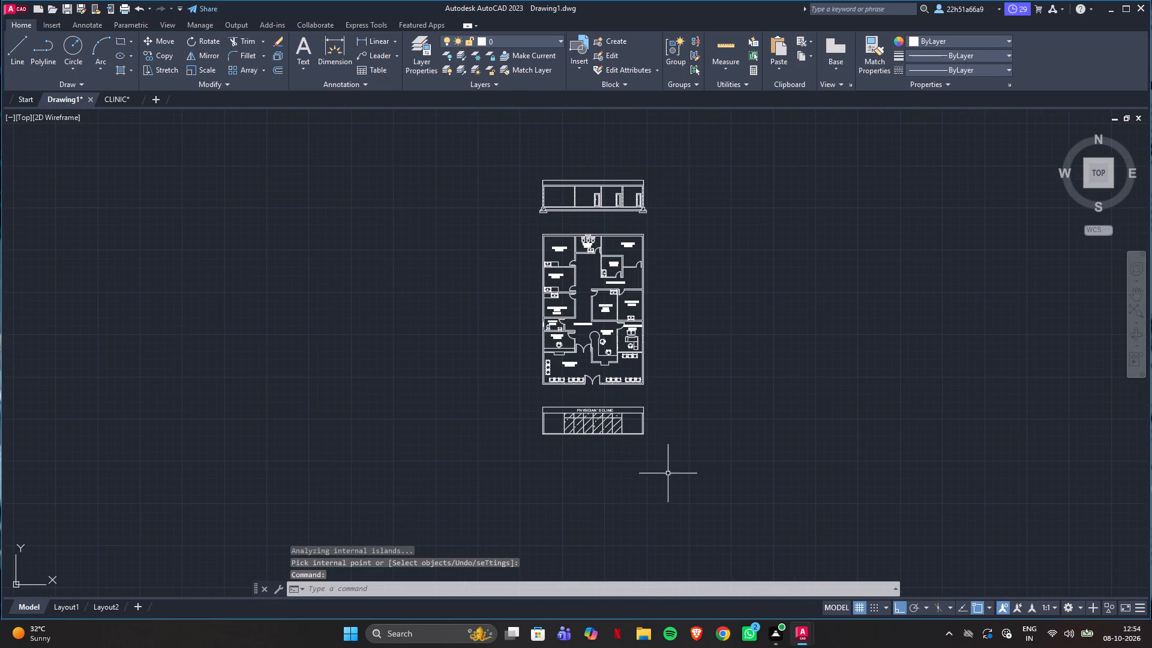
{"action": "left_click", "coordinate": [120, 42]}
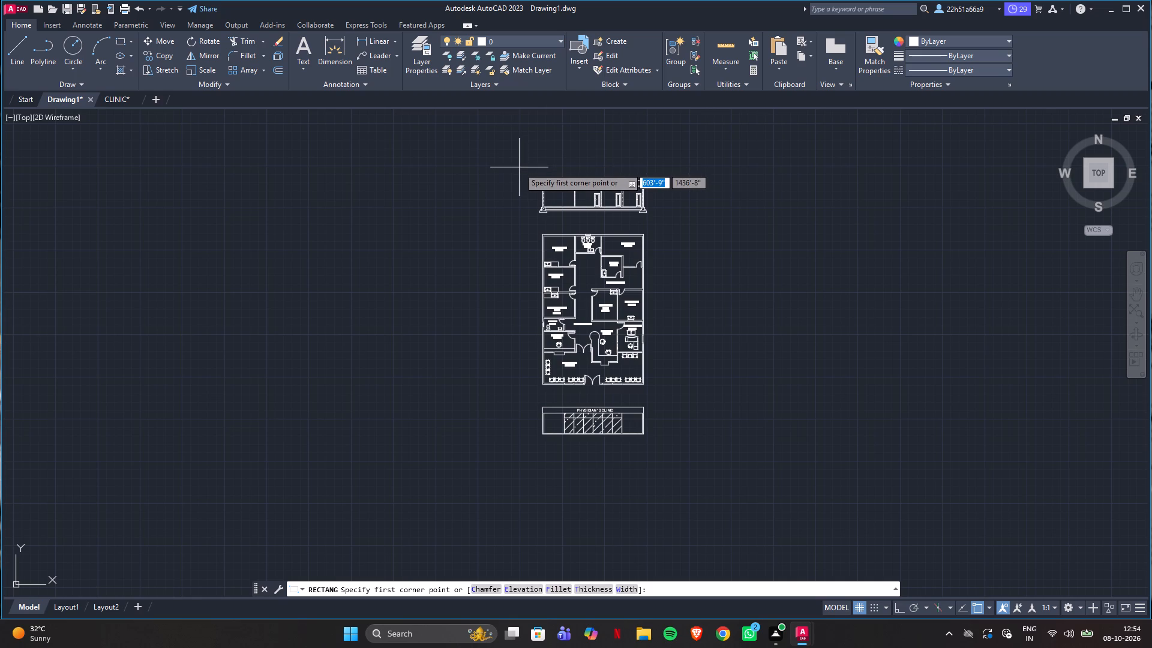
{"action": "left_click", "coordinate": [519, 167]}
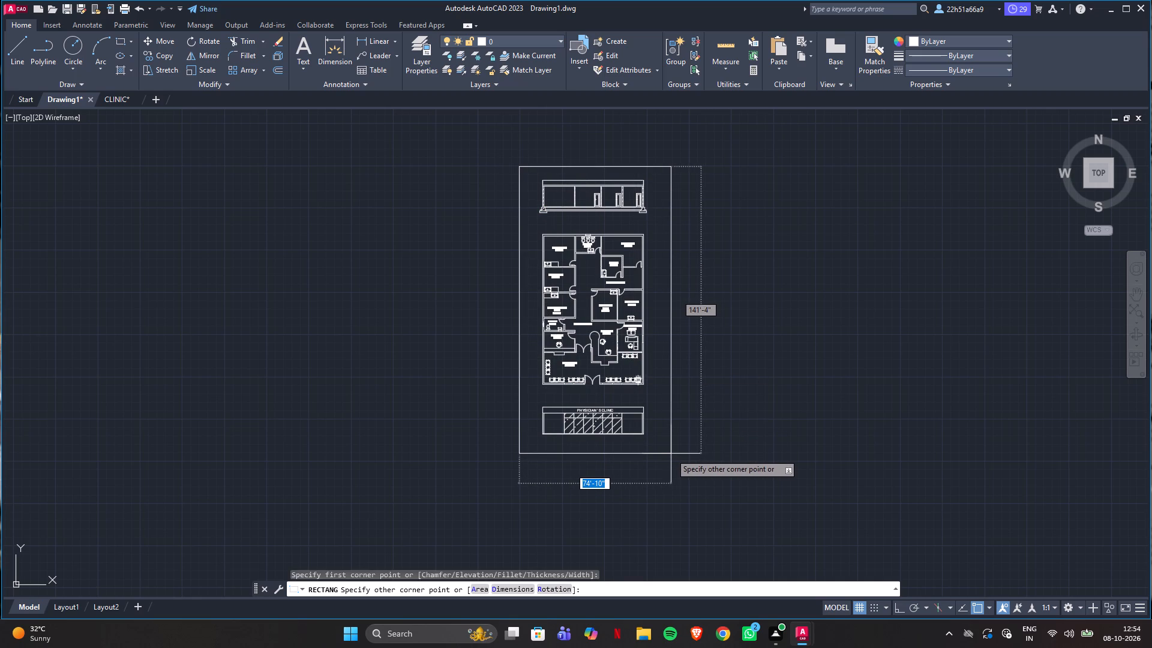
{"action": "left_click", "coordinate": [671, 454]}
{"action": "key", "text": "Escape"}
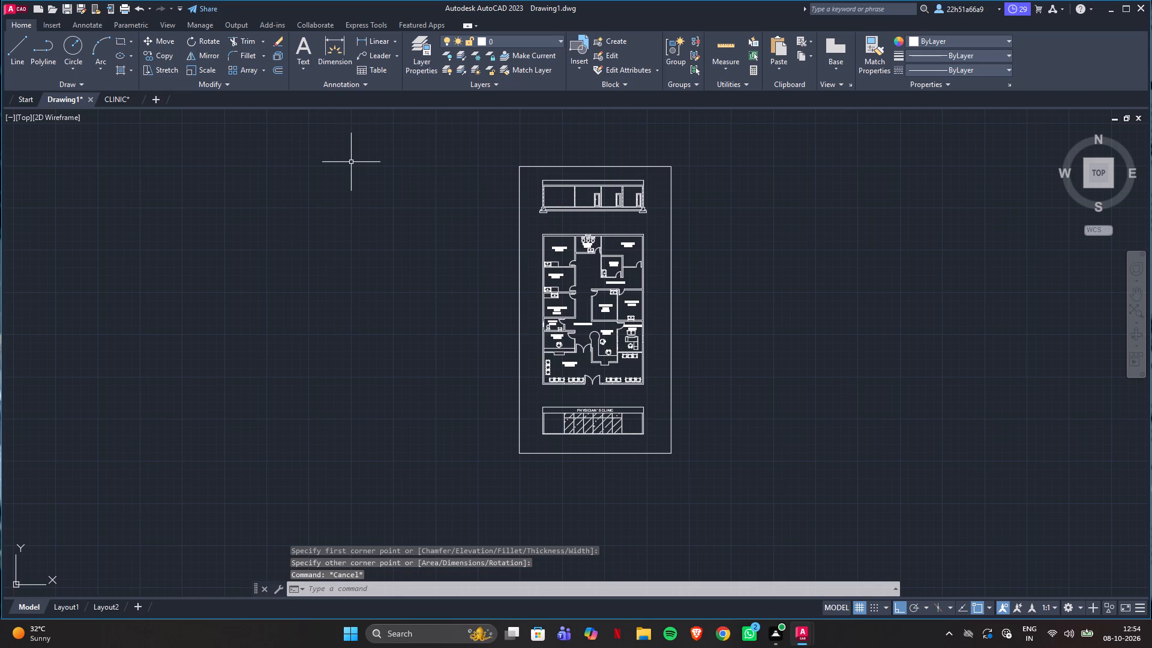
Set up the plot with AutoCAD PDF (General Documentation).pc3 and a window area enclosing the whole border, and preview it.
{"action": "key", "text": "ctrl+p"}
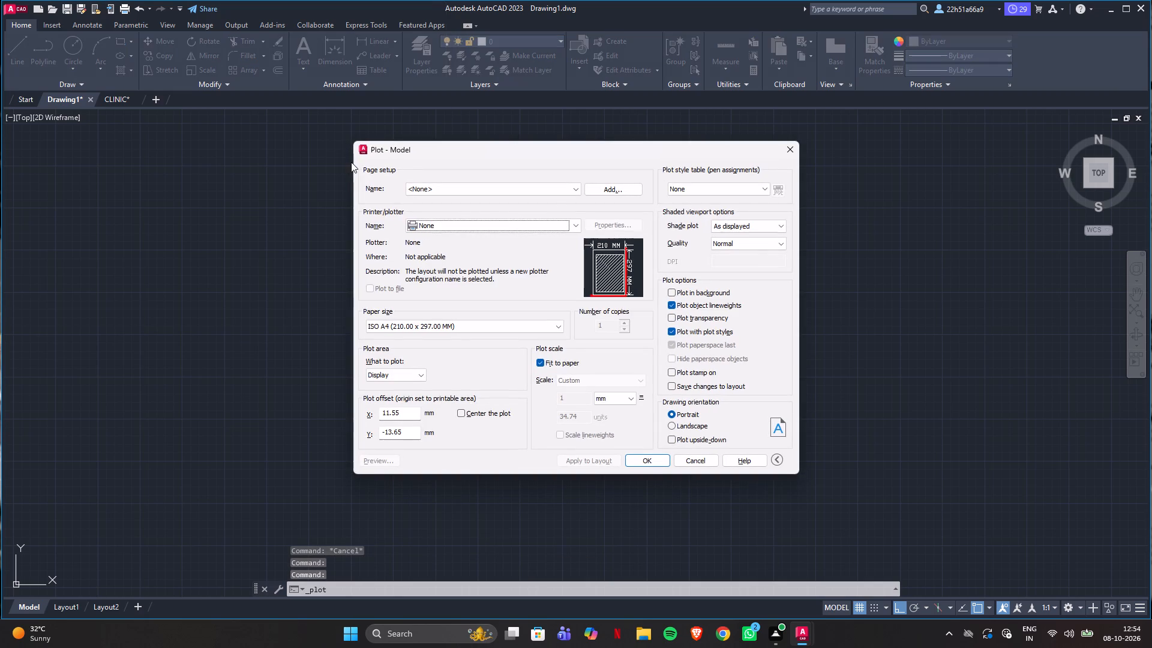
{"action": "left_click", "coordinate": [571, 226]}
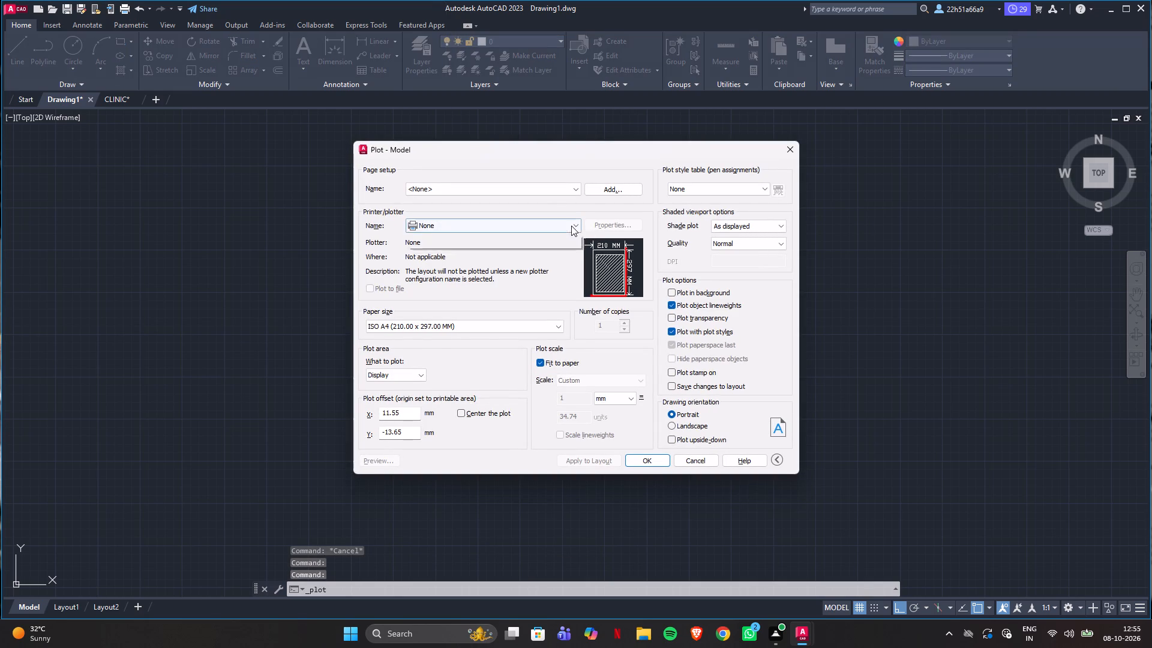
{"action": "left_click", "coordinate": [560, 296]}
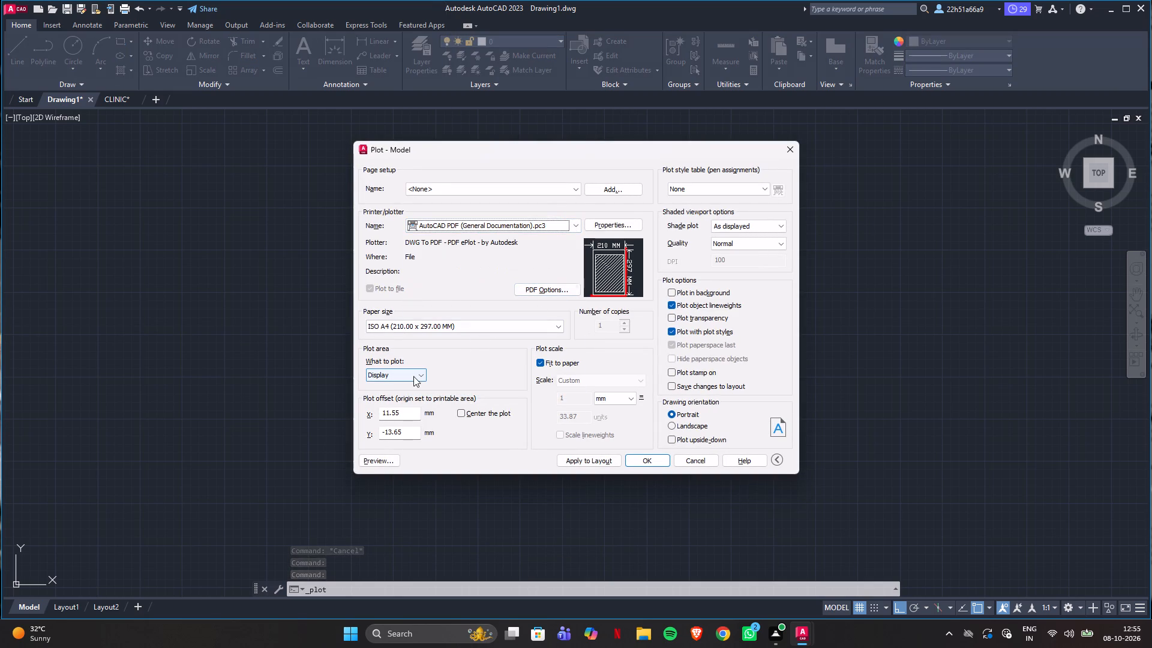
{"action": "left_click", "coordinate": [413, 376]}
{"action": "left_click", "coordinate": [399, 407]}
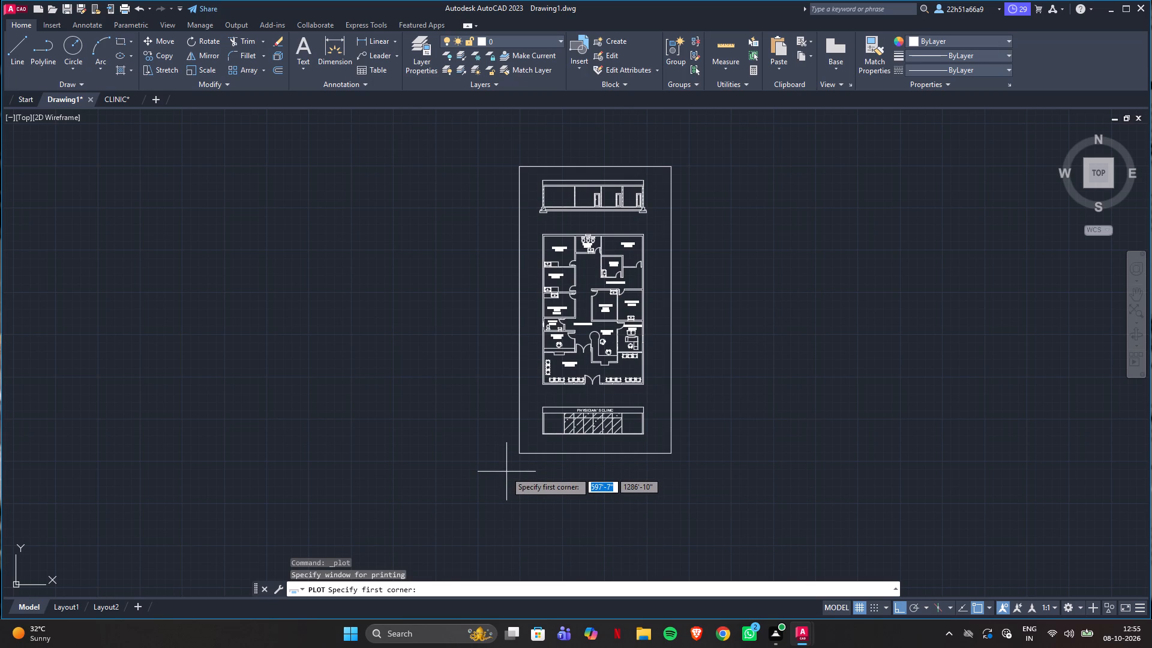
{"action": "left_click", "coordinate": [499, 472]}
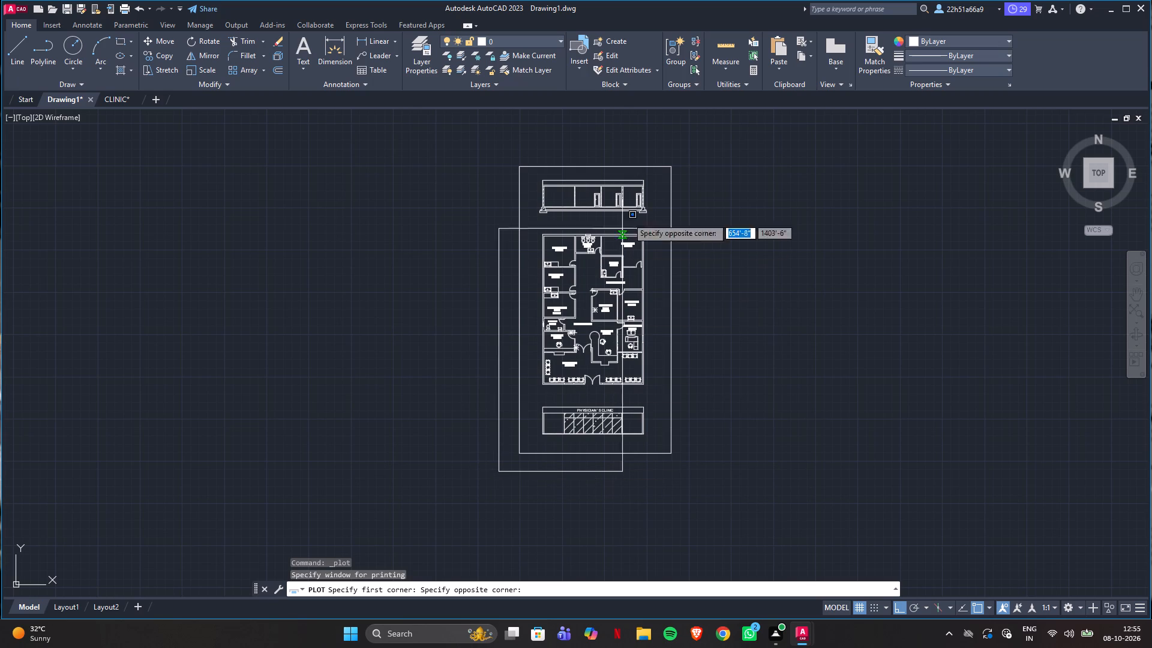
{"action": "left_click", "coordinate": [691, 140]}
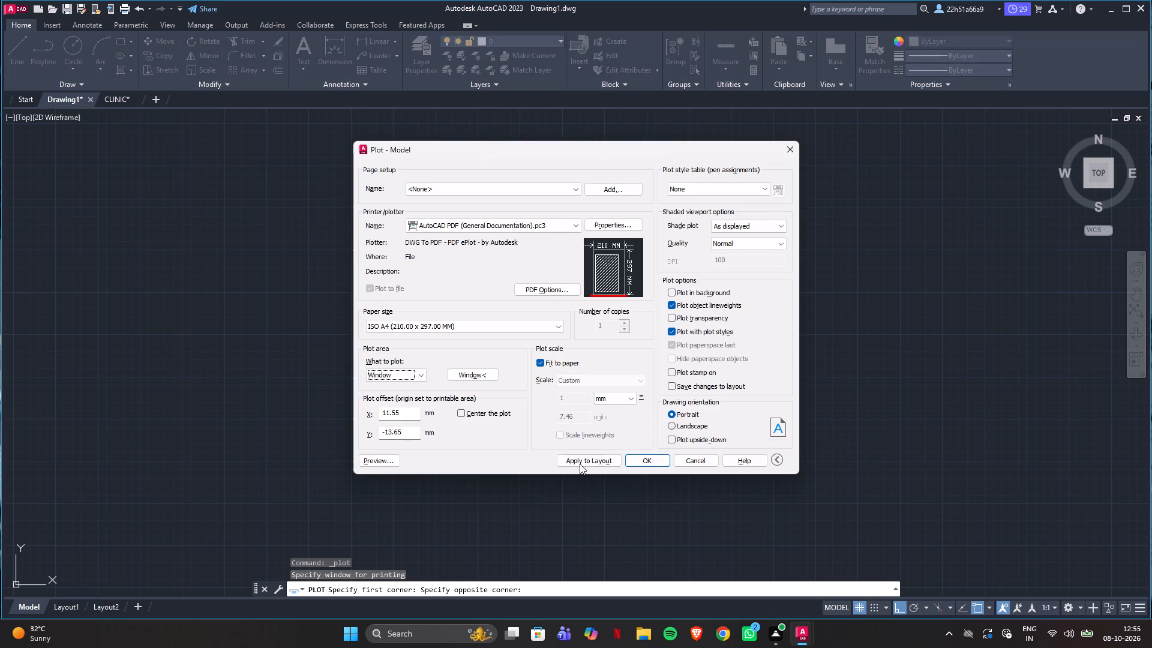
{"action": "left_click", "coordinate": [392, 457]}
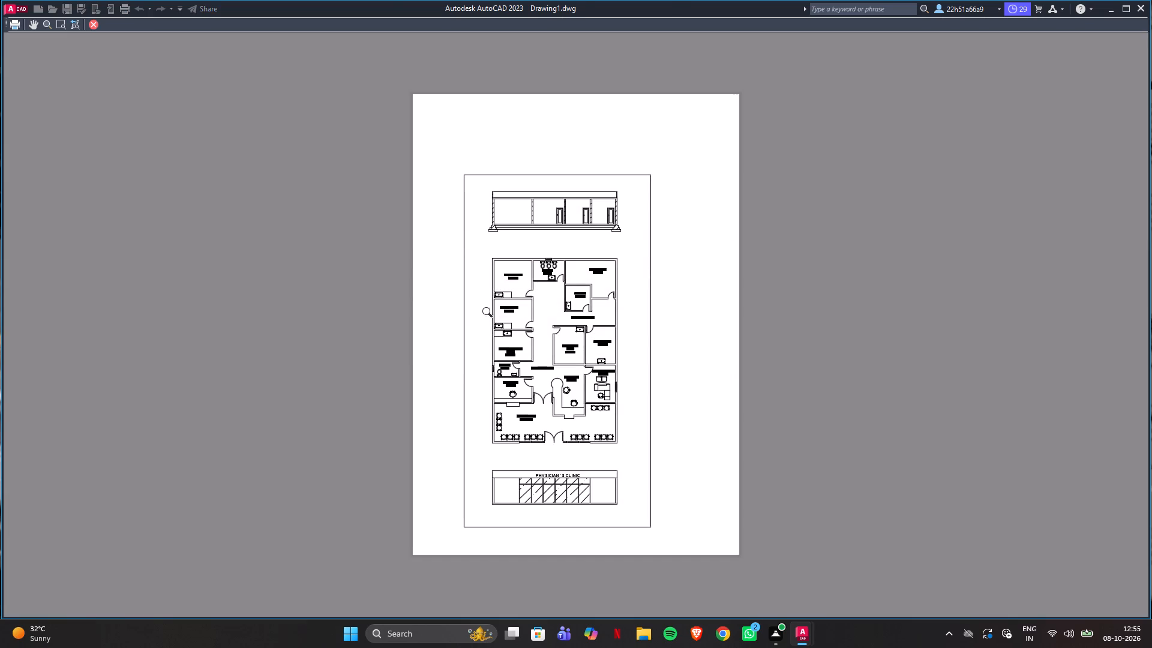
{"action": "left_click", "coordinate": [94, 27]}
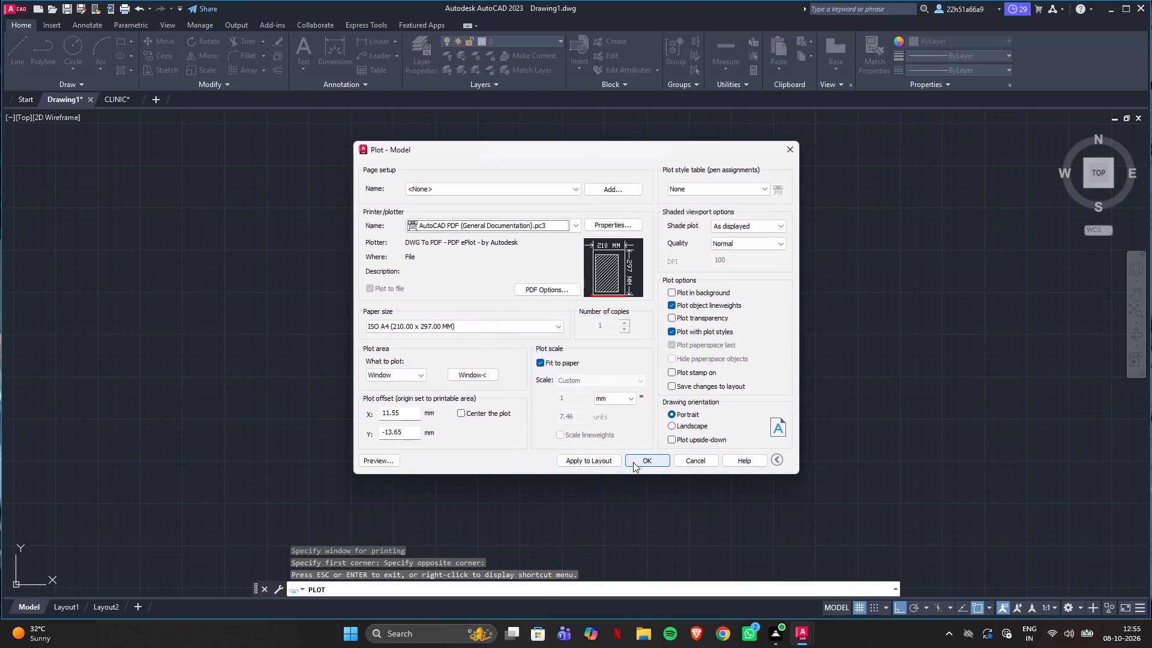
Plot the sheet to a PDF file named FUJI CLINIC PLAN in the Documents folder.
{"action": "left_click", "coordinate": [633, 462]}
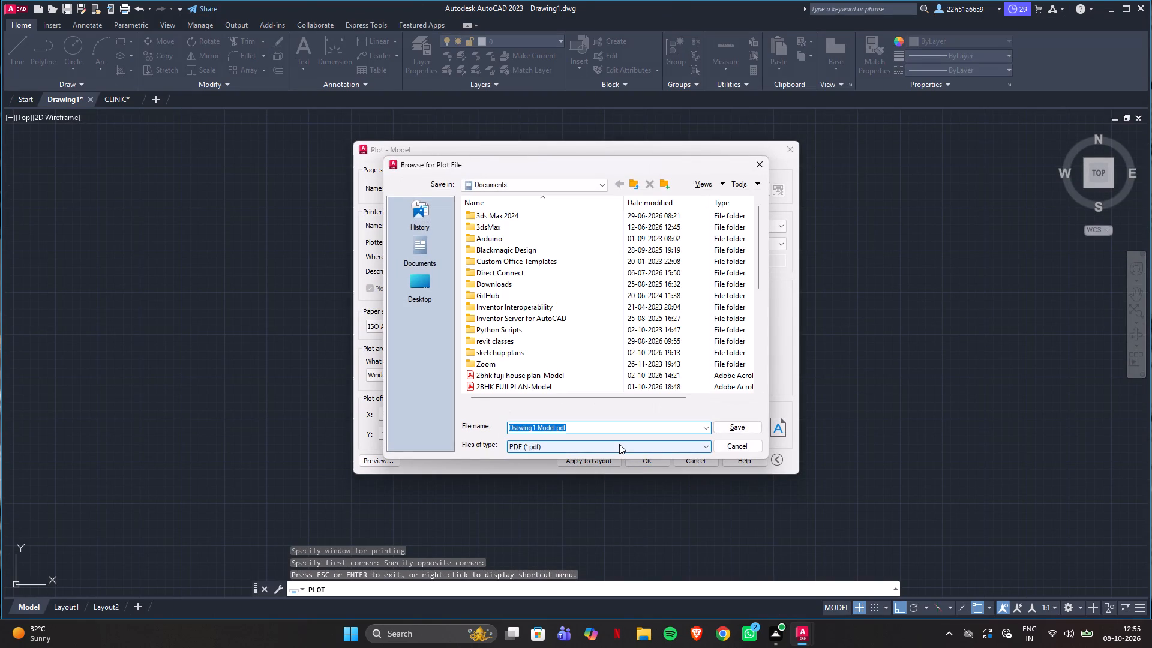
{"action": "type", "text": "FUJI CLINIC PLAN"}
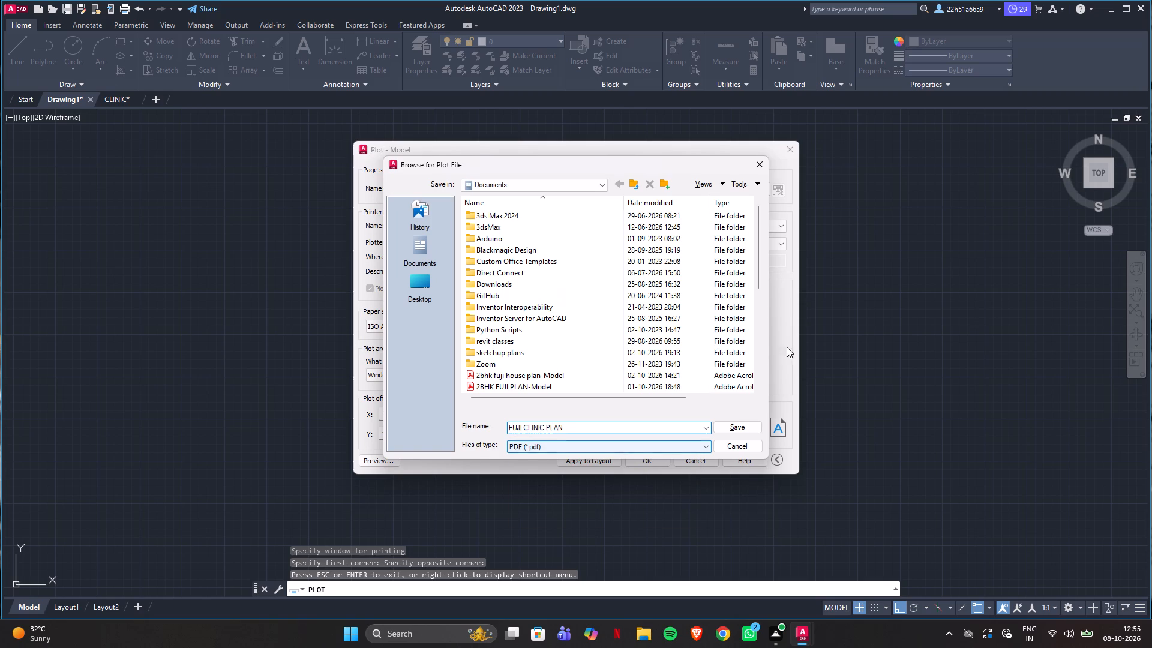
{"action": "left_click", "coordinate": [741, 422]}
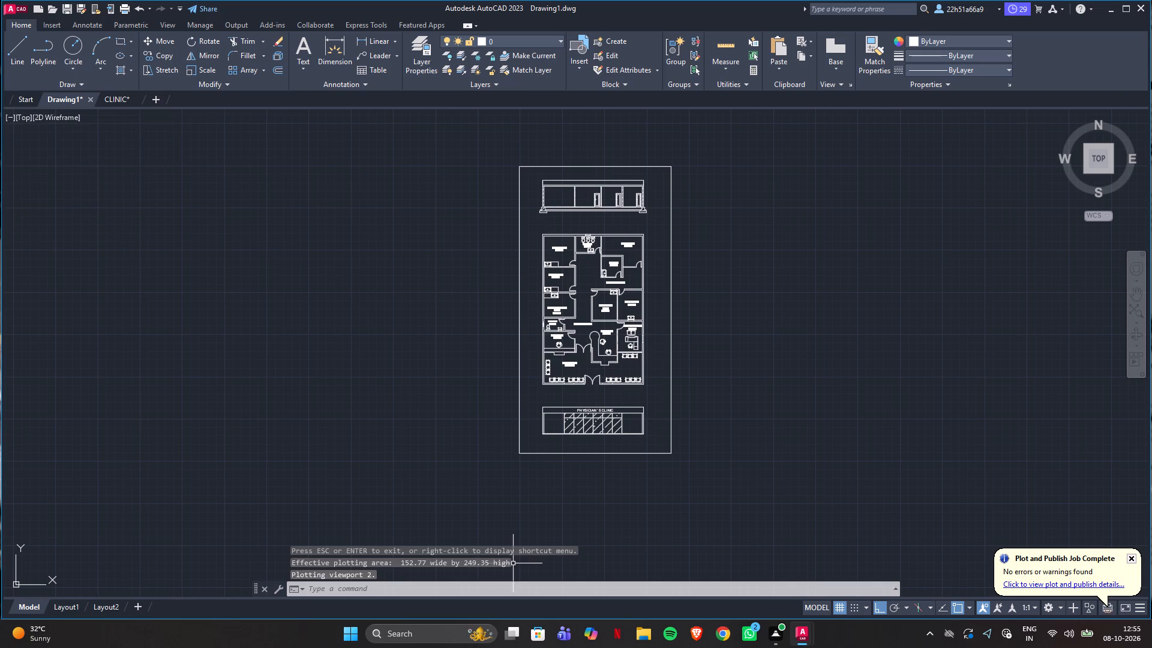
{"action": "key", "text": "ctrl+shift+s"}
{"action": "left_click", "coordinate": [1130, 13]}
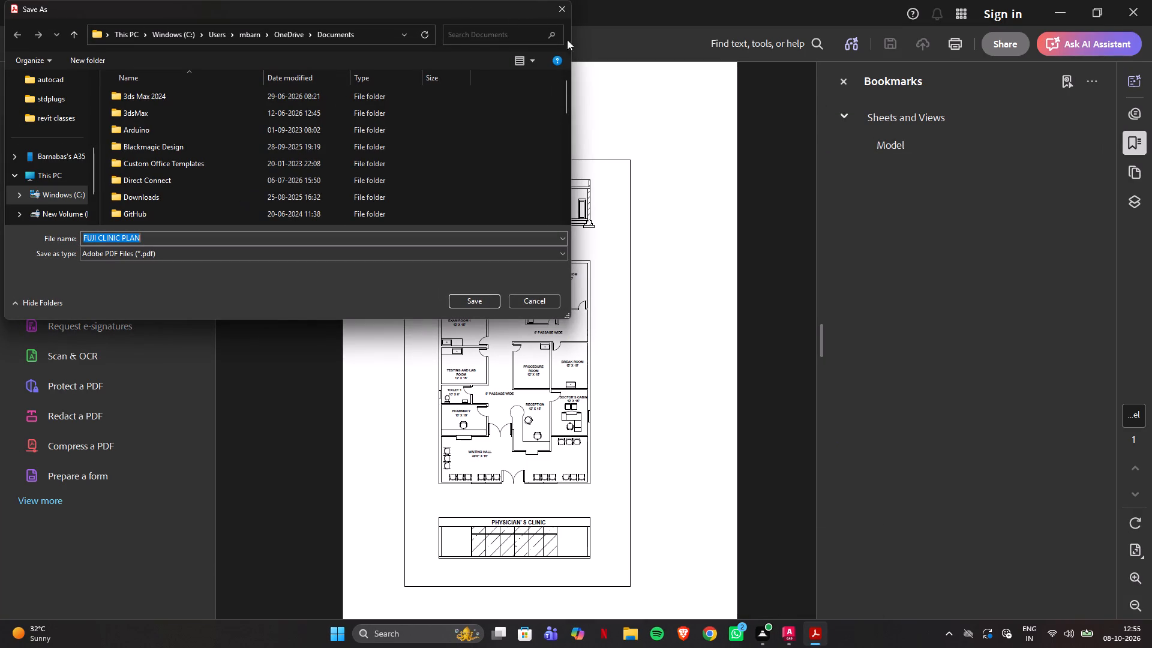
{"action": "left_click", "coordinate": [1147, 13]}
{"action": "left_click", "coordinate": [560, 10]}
Close the plotted PDF in Adobe Acrobat and save Drawing1 as FUJI CLINIC PLAN in the autocad folder.
{"action": "left_click", "coordinate": [1132, 9]}
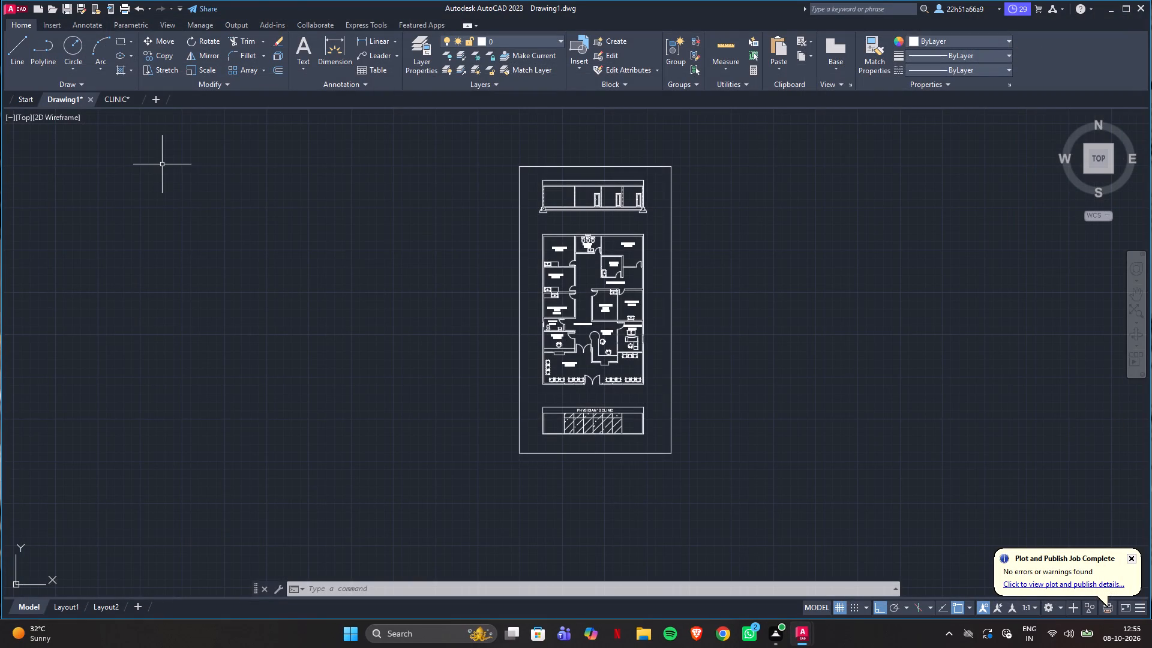
{"action": "key", "text": "ctrl+shift+s"}
{"action": "left_click_drag", "start_coordinate": [160, 162], "coordinate": [155, 169], "text": "ctrl+shift"}
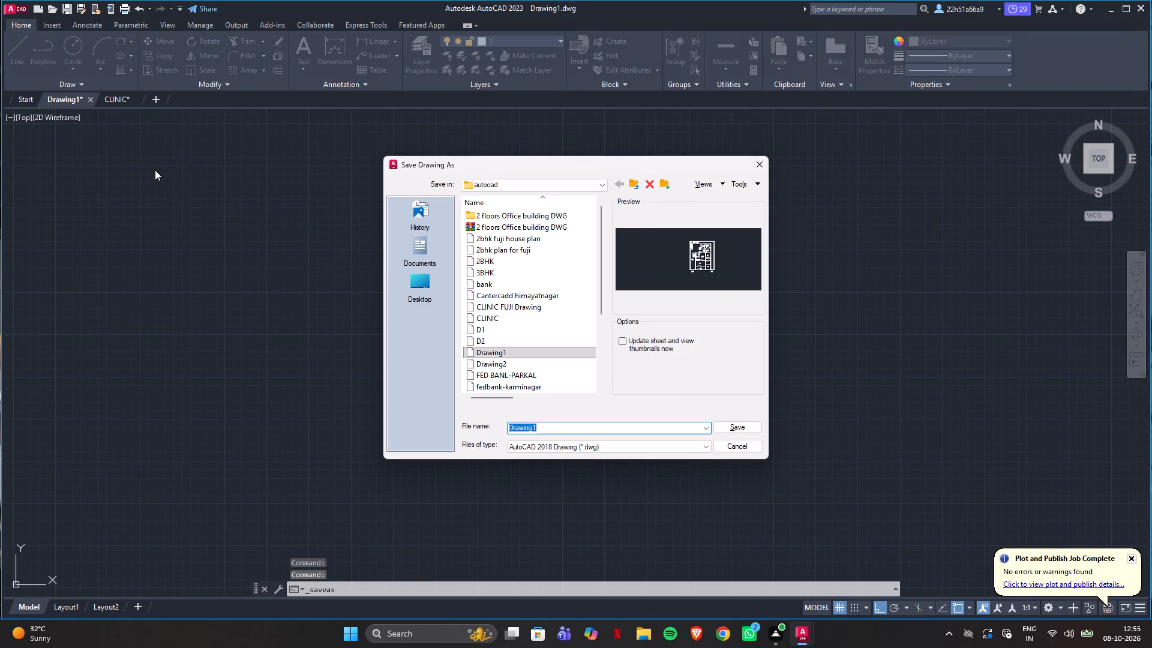
{"action": "type", "text": "FUJI CLINIC PLAN"}
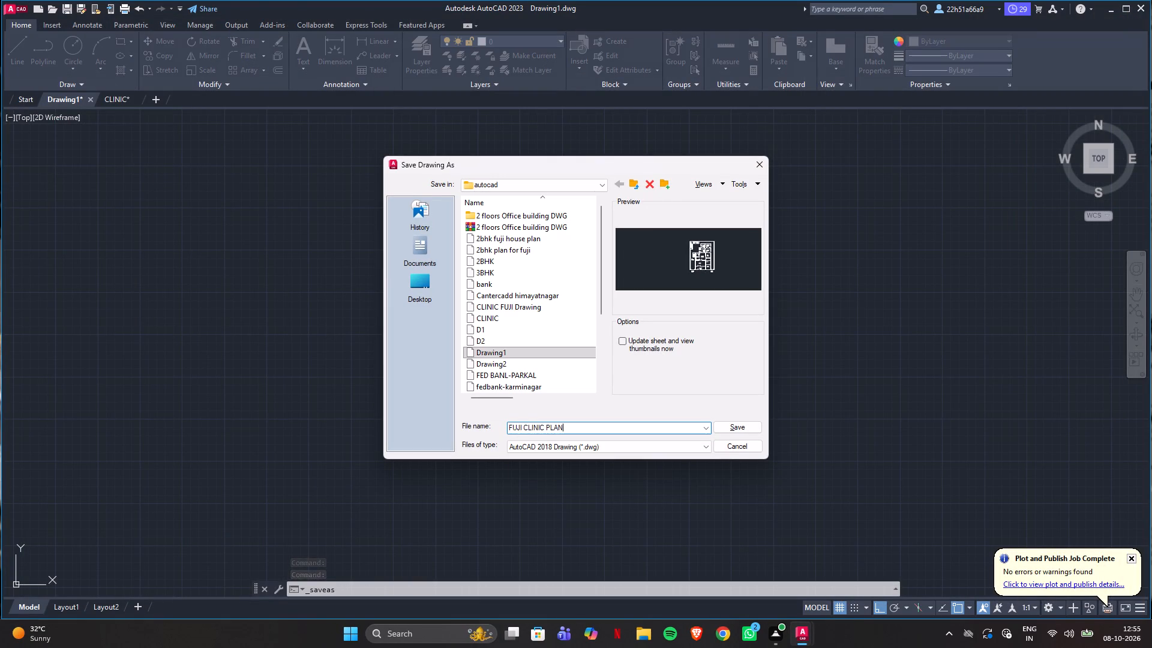
{"action": "left_click", "coordinate": [745, 432]}
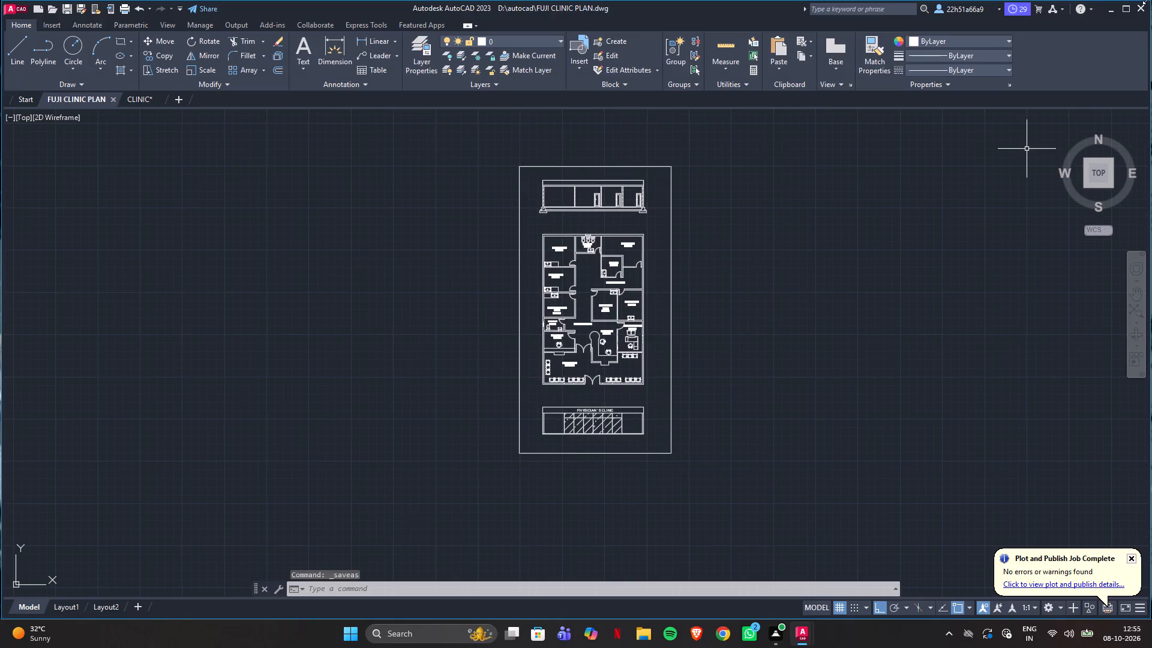
Exit AutoCAD, saving the changes to CLINIC.dwg.
{"action": "left_click", "coordinate": [1145, 6]}
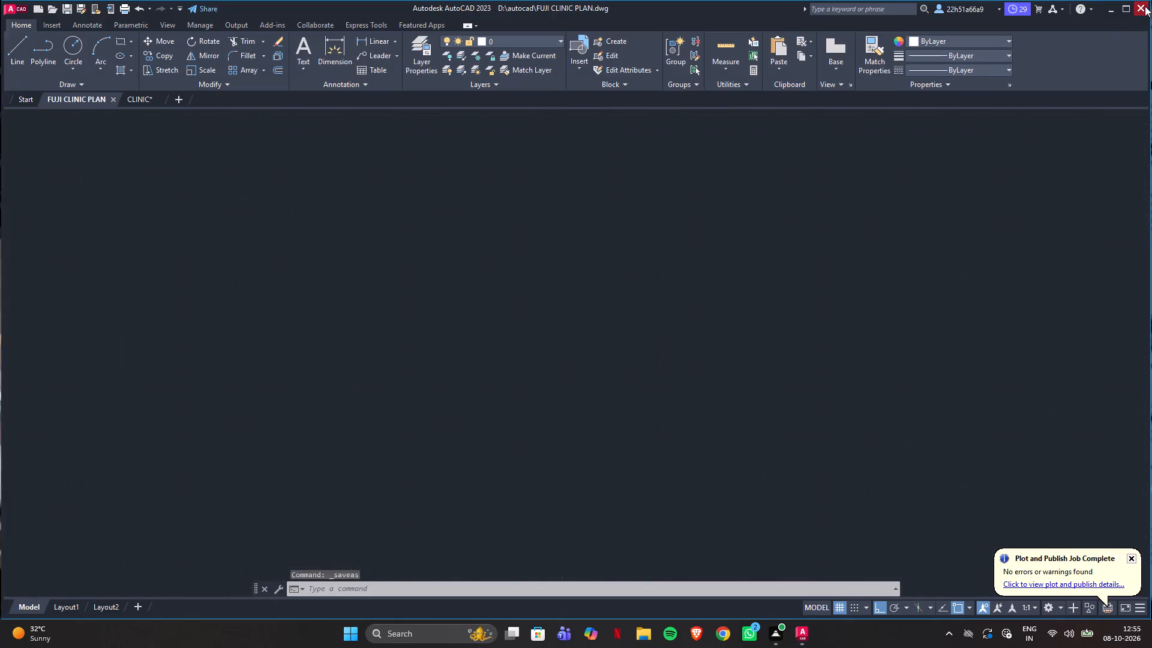
{"action": "left_click", "coordinate": [544, 341]}
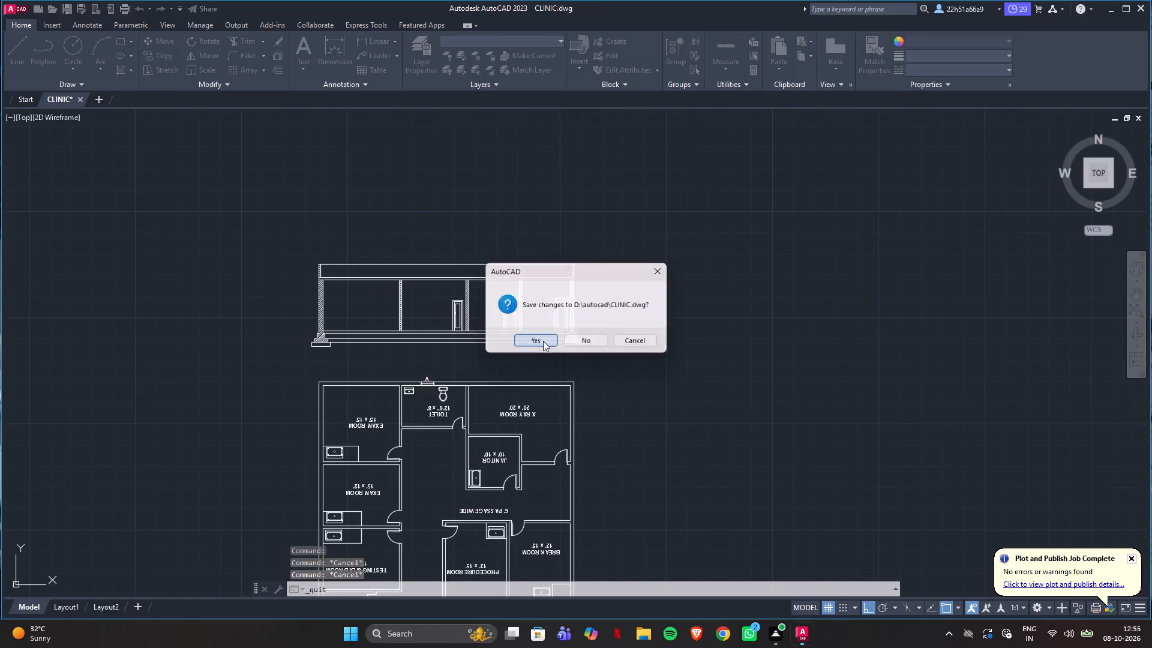